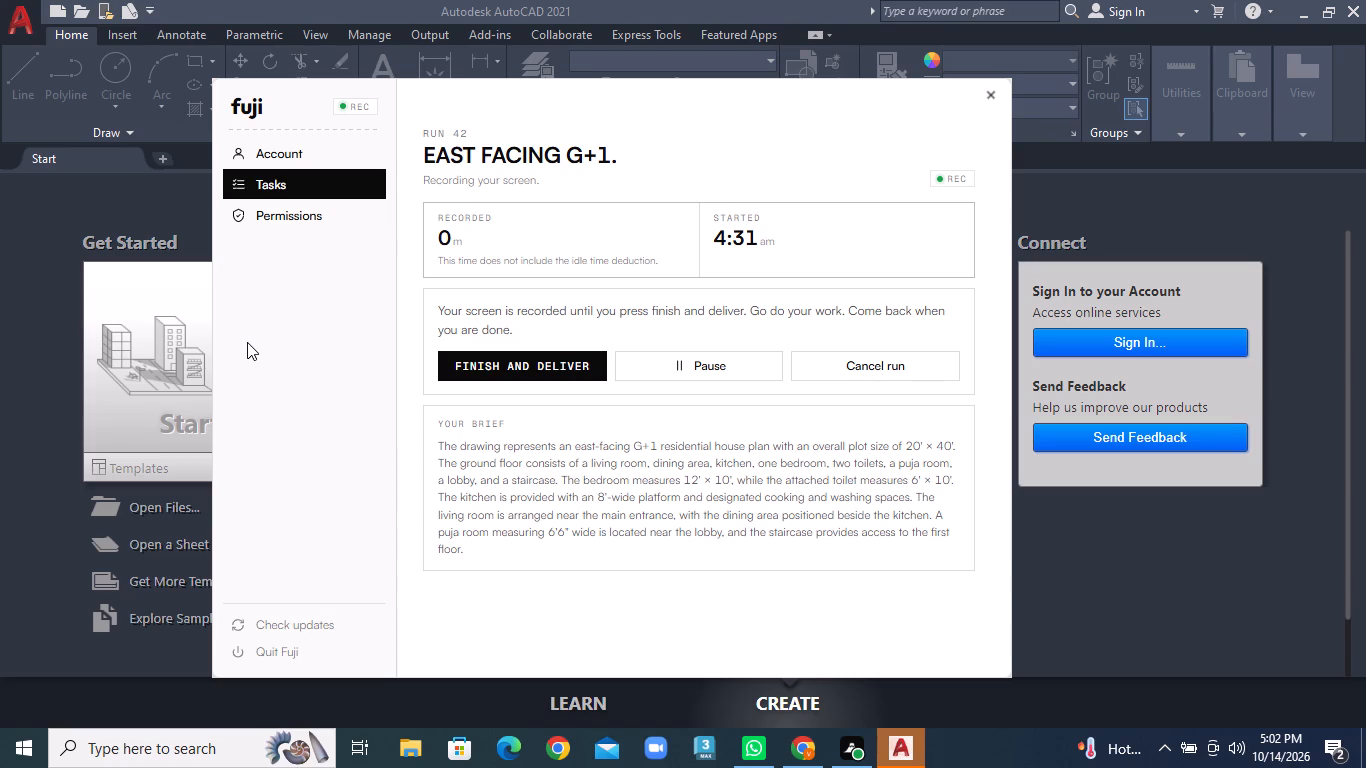
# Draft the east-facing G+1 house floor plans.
# Start a new blank drawing in AutoCAD.
pyautogui.click(163, 316)
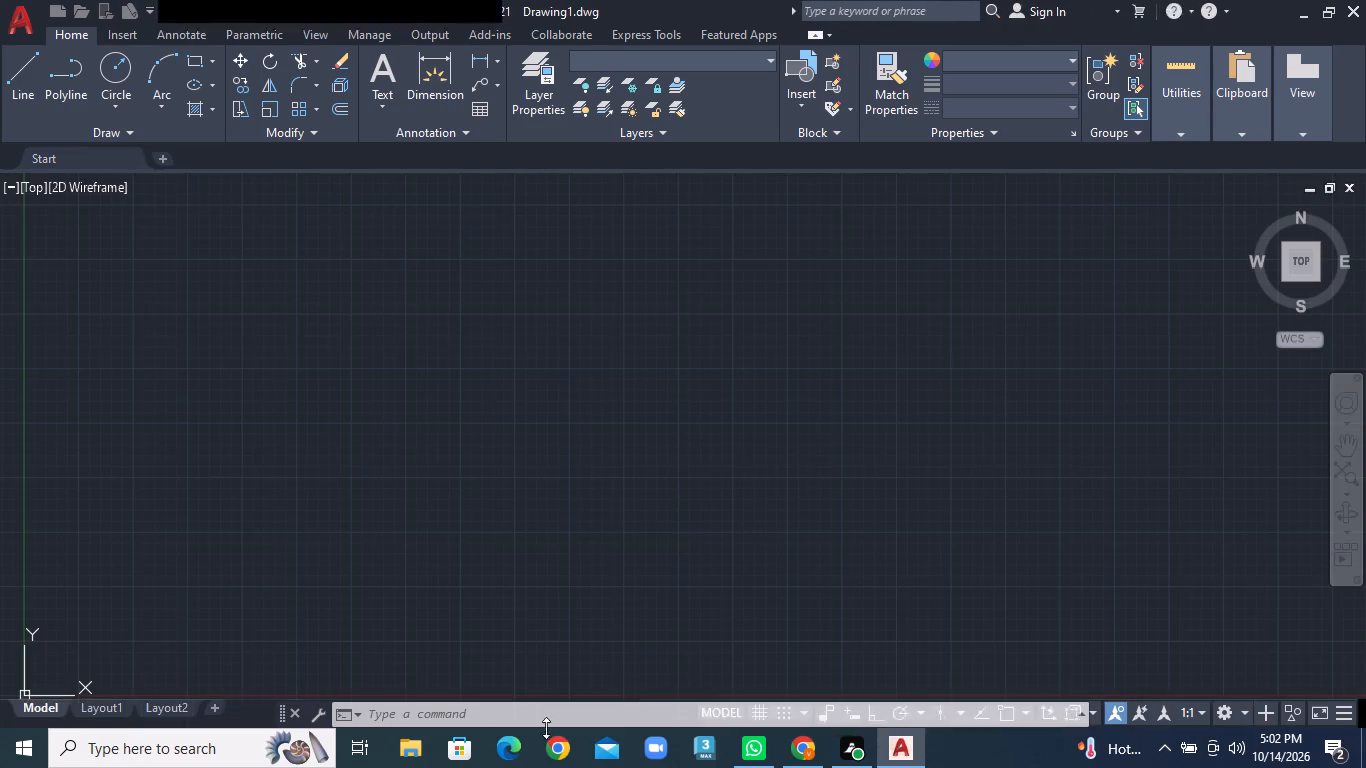
# Turn on command-history logging for the drawing with LOGFILEON.
pyautogui.write('LOGFIL')
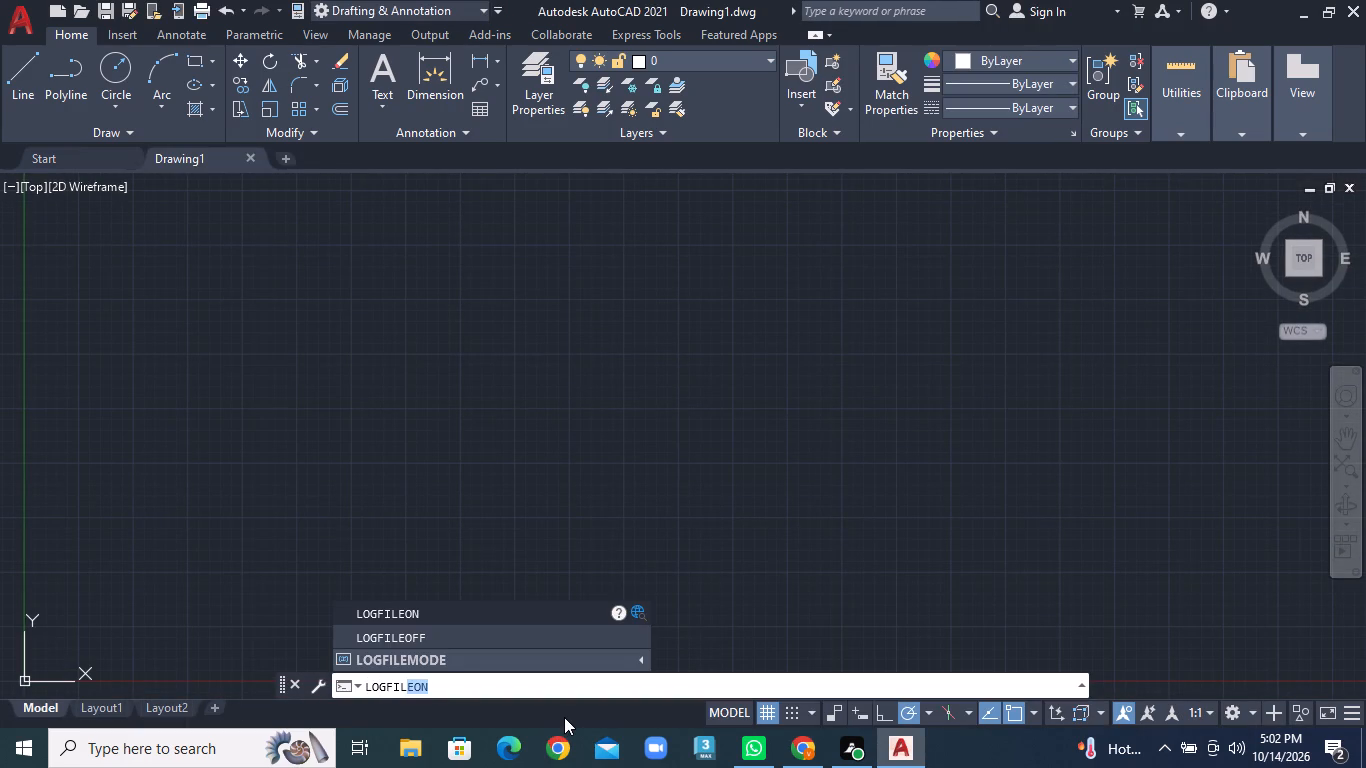
pyautogui.press('e')
pyautogui.click(402, 607)
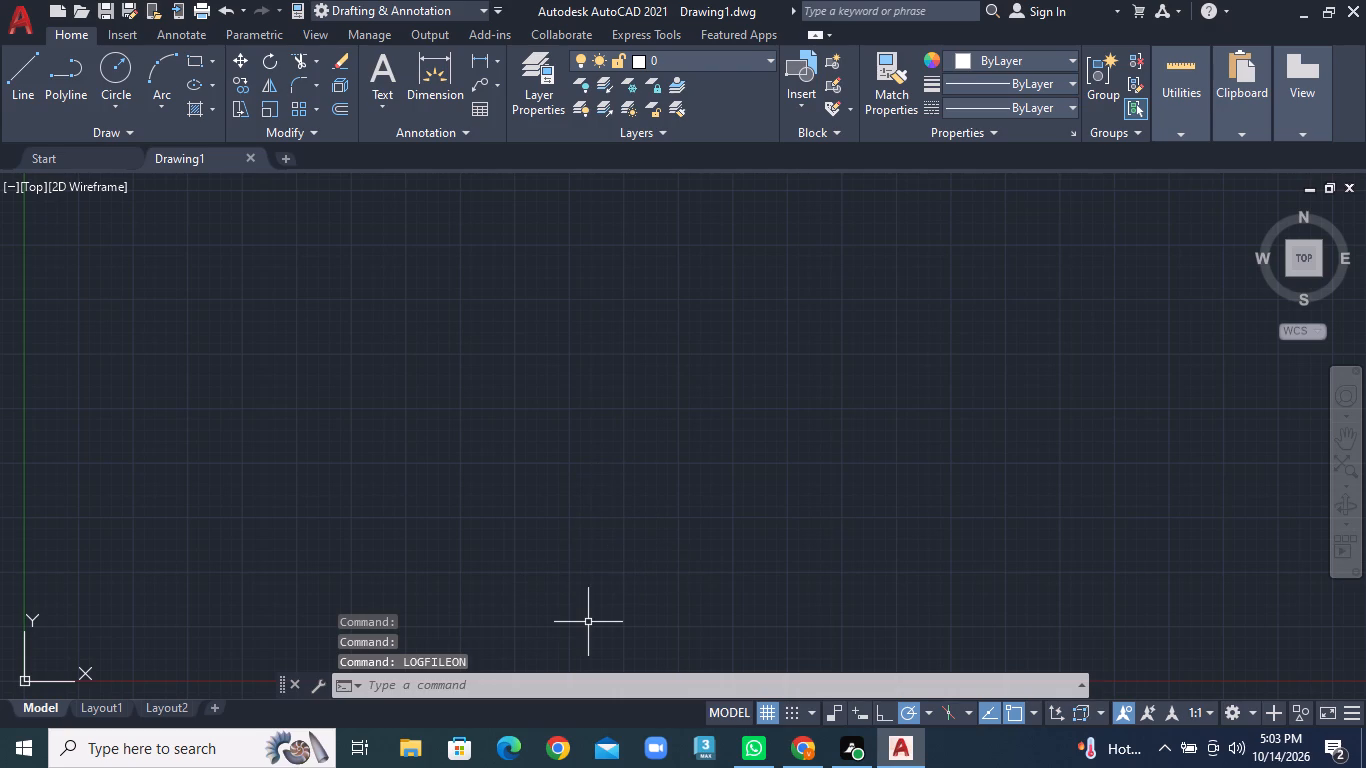
# Set the drawing's length units to the Architectural type.
pyautogui.write('UN')
pyautogui.press('Return')
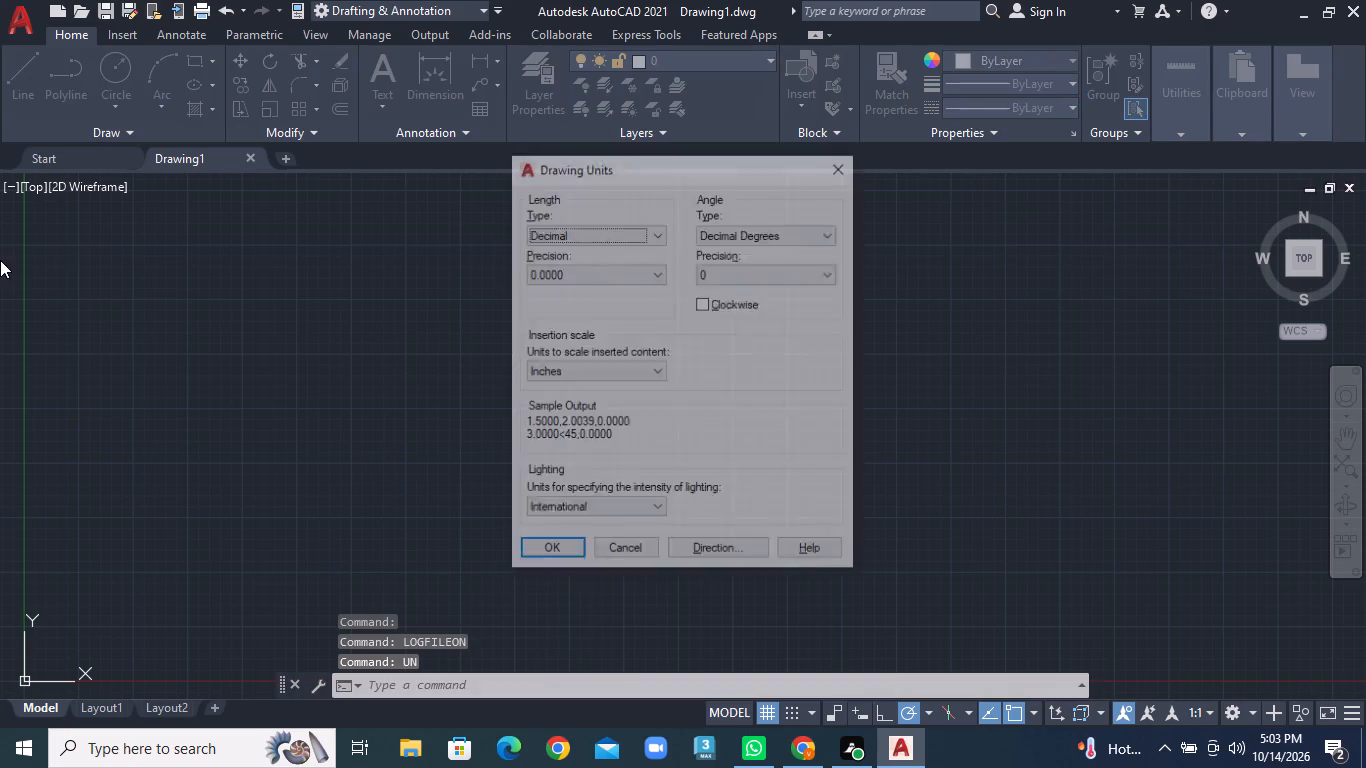
pyautogui.click(539, 231)
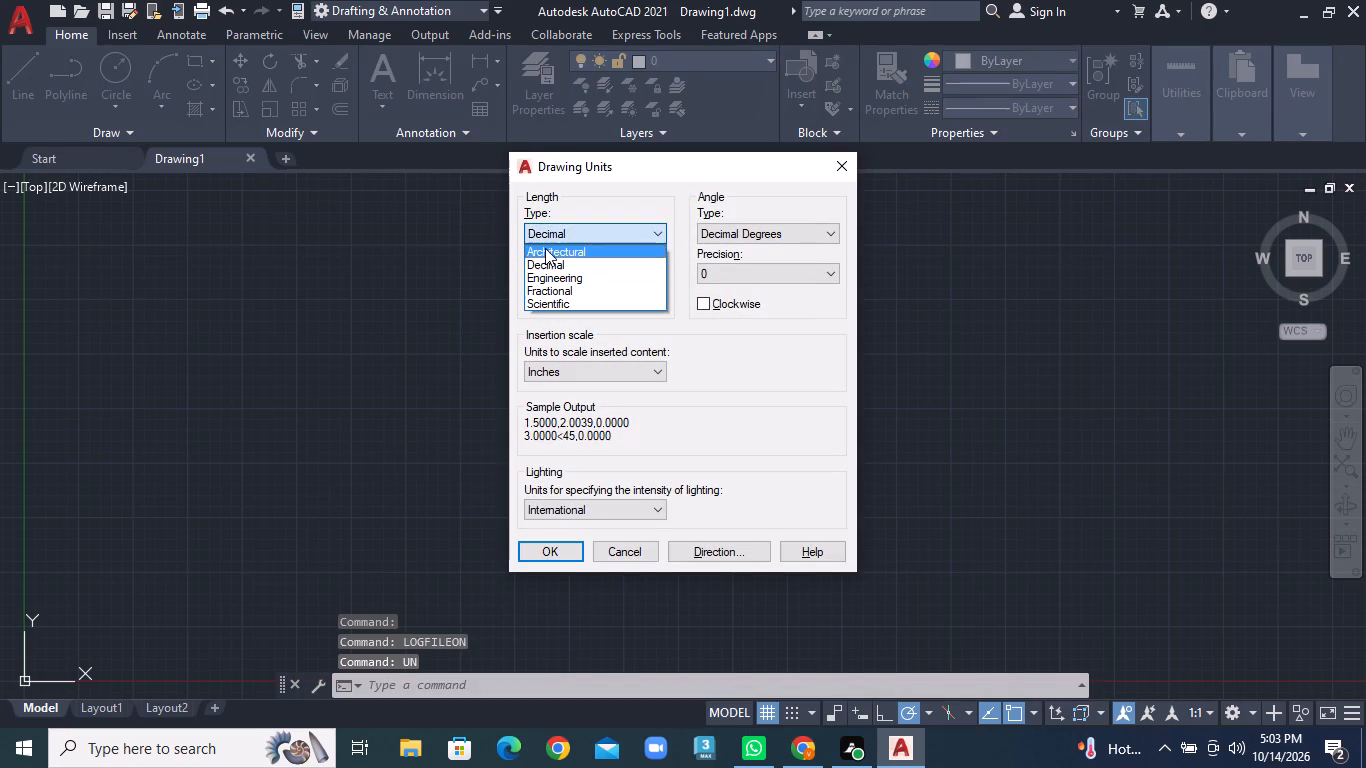
pyautogui.click(545, 248)
pyautogui.click(565, 548)
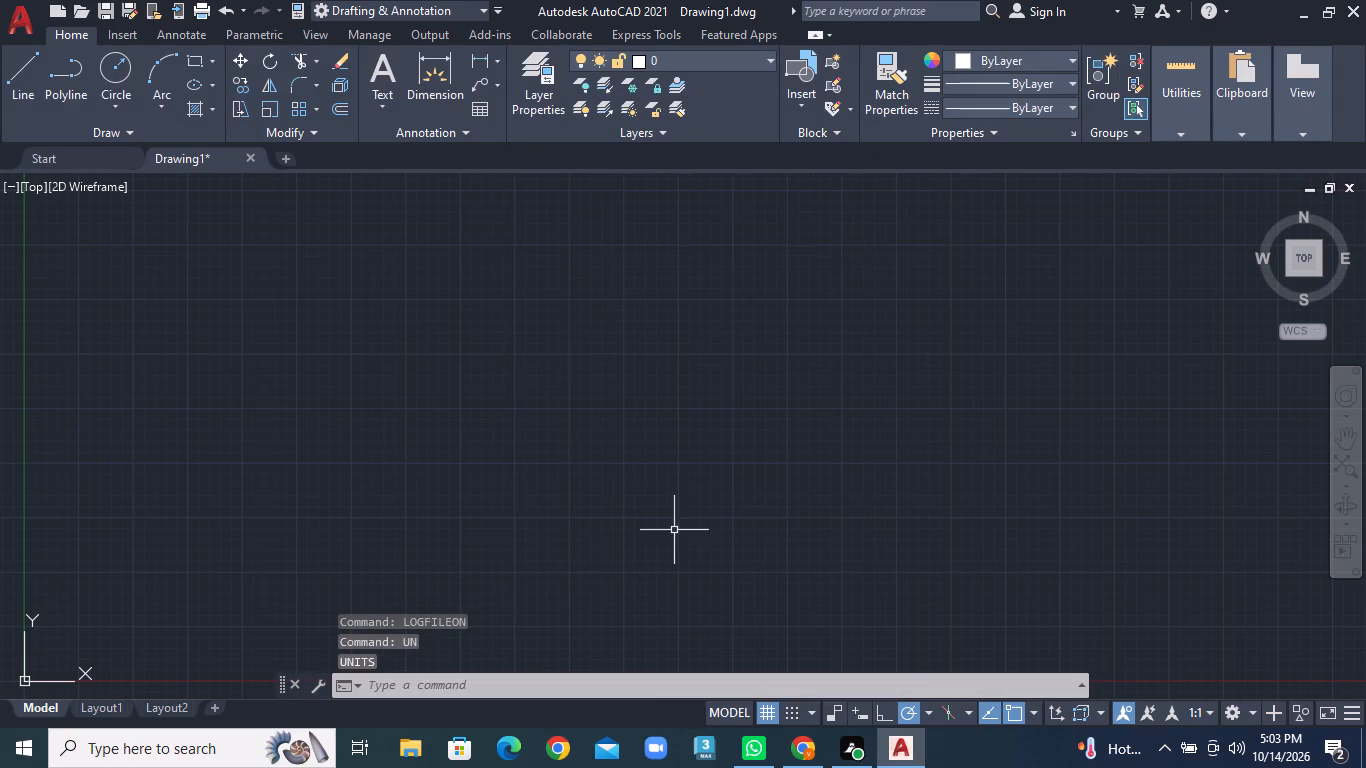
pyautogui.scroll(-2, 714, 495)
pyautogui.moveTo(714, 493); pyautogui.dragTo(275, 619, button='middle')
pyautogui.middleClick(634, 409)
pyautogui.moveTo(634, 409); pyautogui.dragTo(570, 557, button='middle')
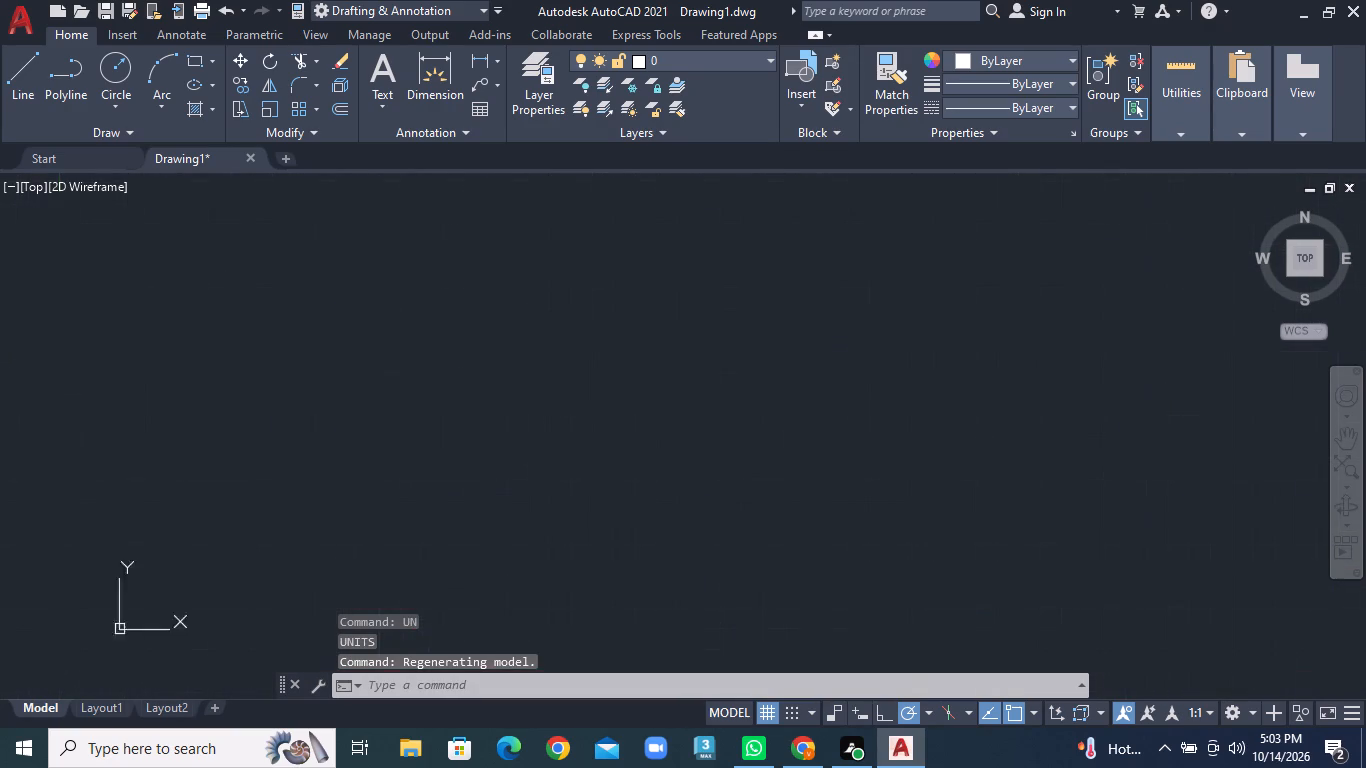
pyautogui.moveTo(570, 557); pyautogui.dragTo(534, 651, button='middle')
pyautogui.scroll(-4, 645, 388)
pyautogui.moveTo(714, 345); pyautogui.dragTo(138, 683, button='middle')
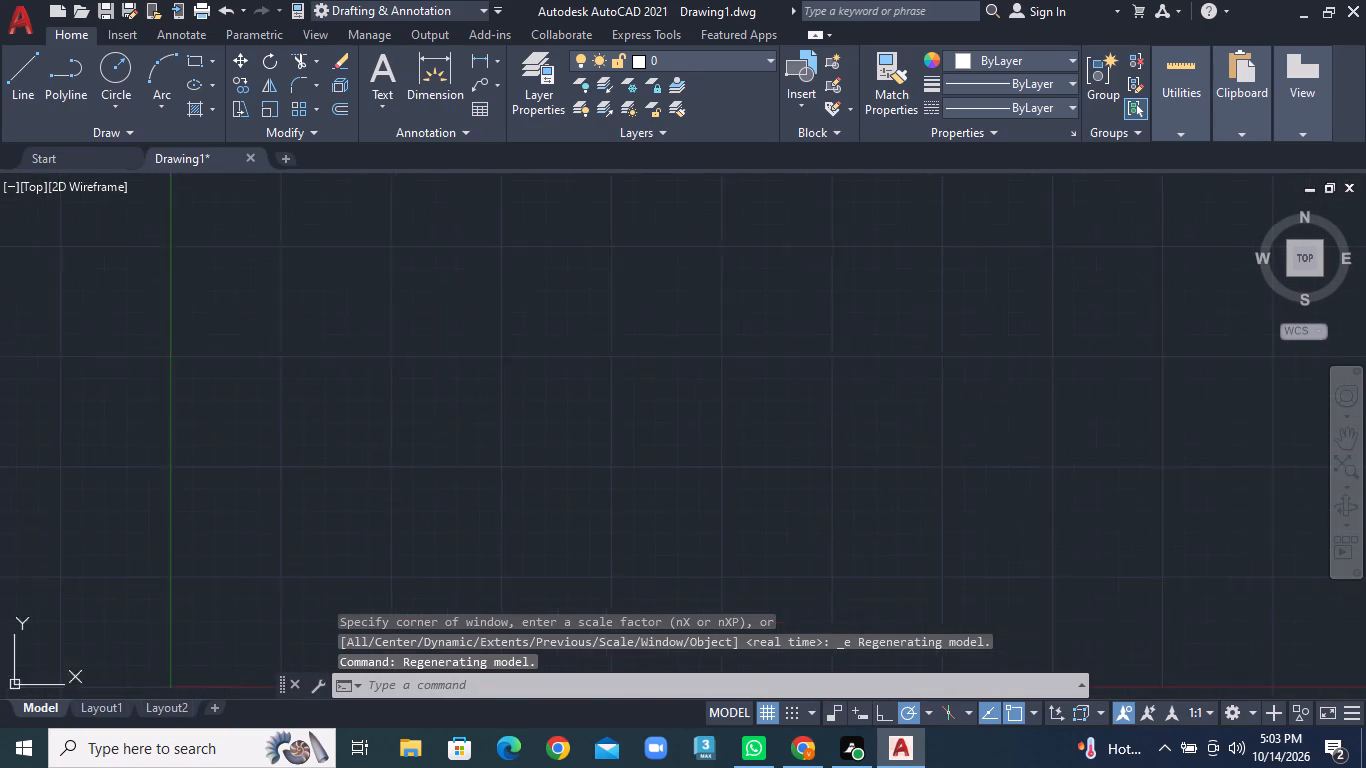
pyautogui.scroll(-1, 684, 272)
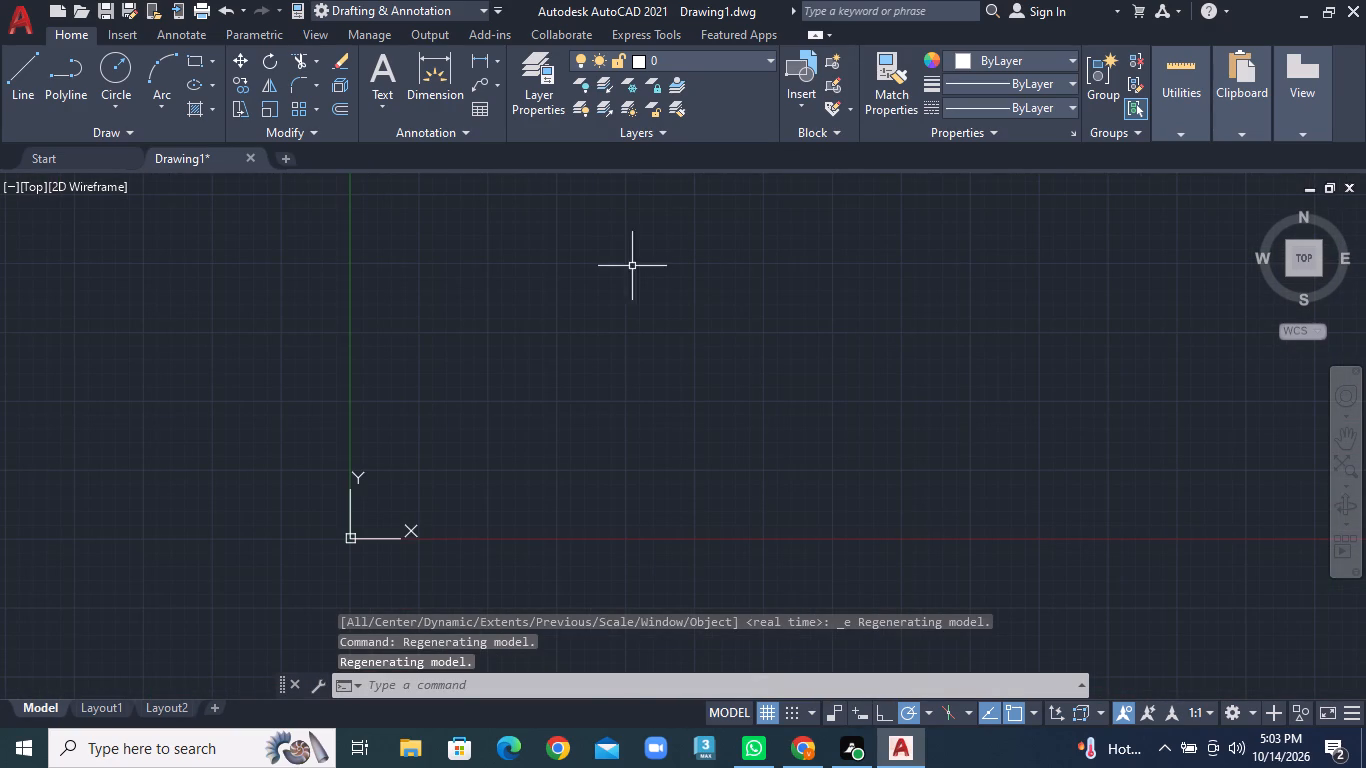
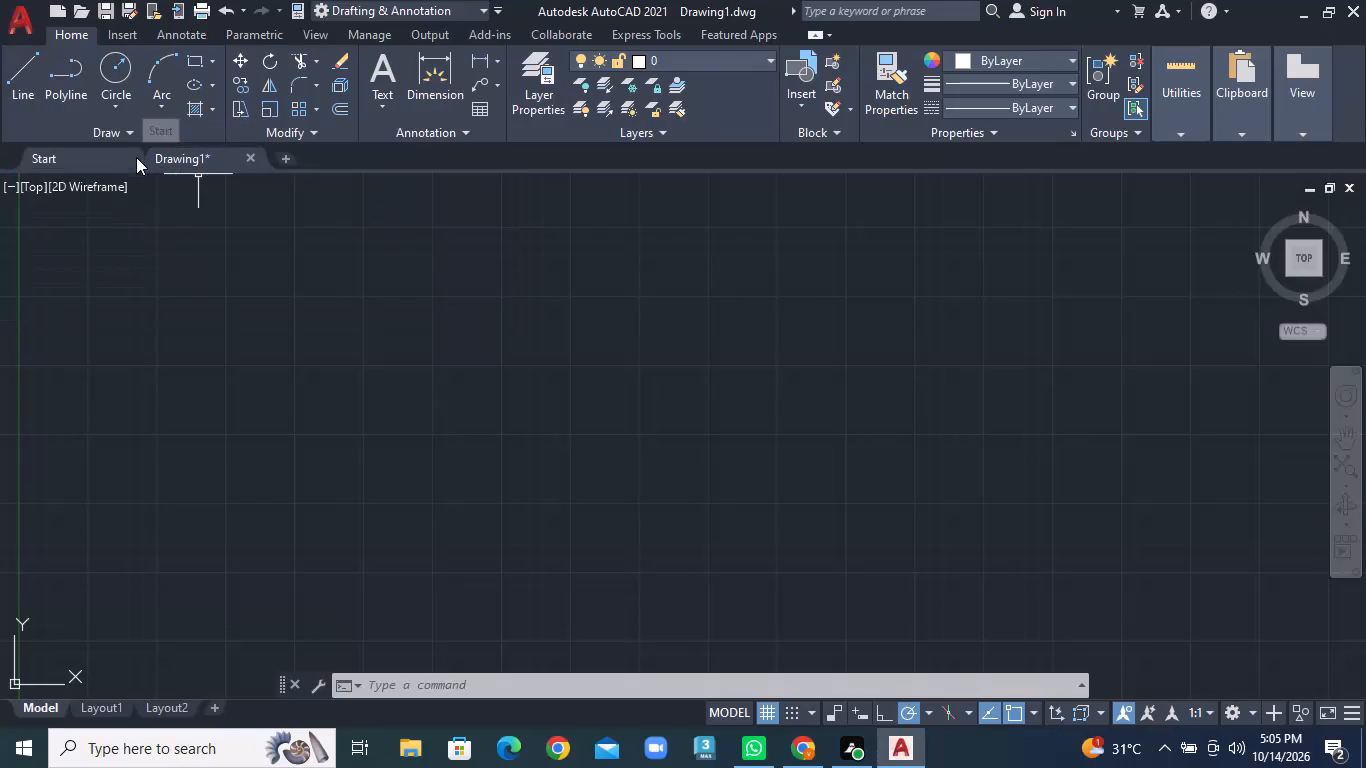
# Draw the plot outline as a rectangle 20' long and 40' wide using the Dimensions option.
pyautogui.click(210, 64)
pyautogui.click(241, 76)
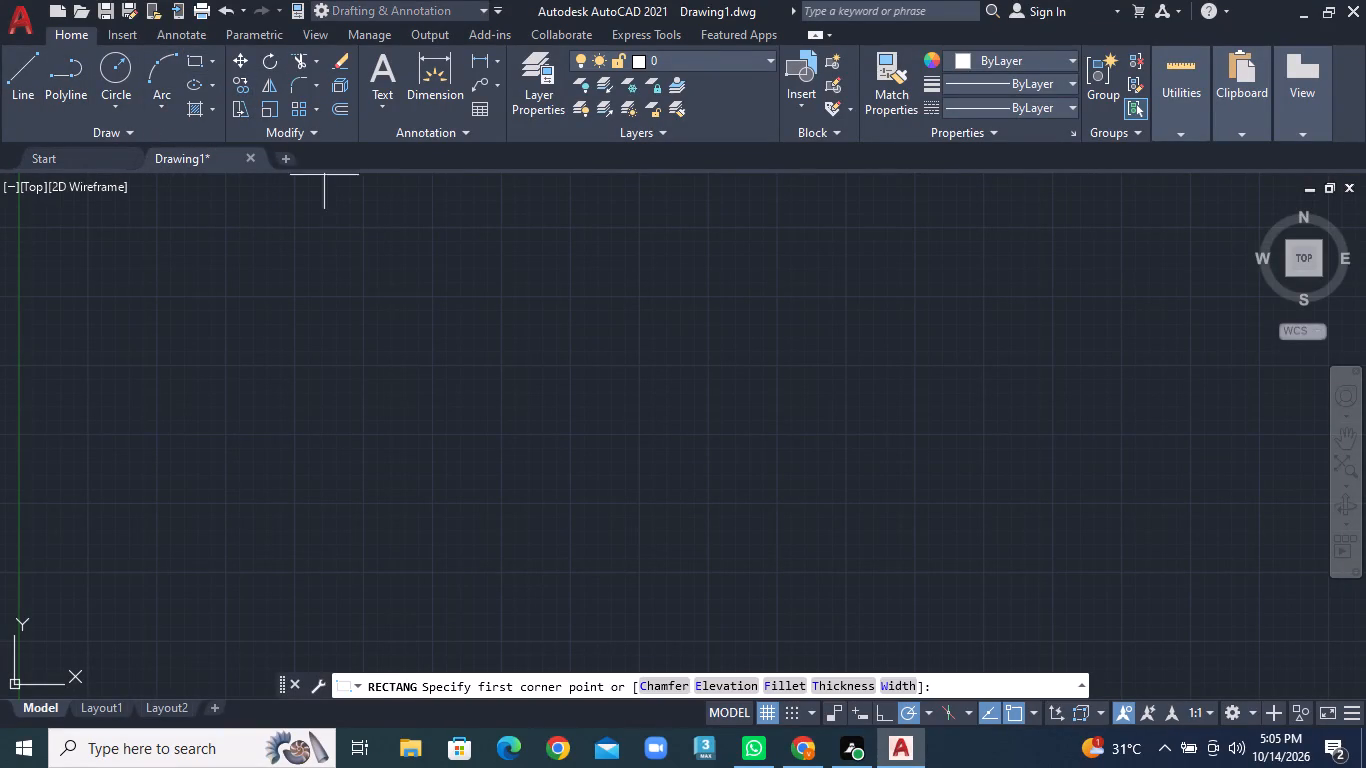
pyautogui.click(502, 259)
pyautogui.rightClick(656, 448)
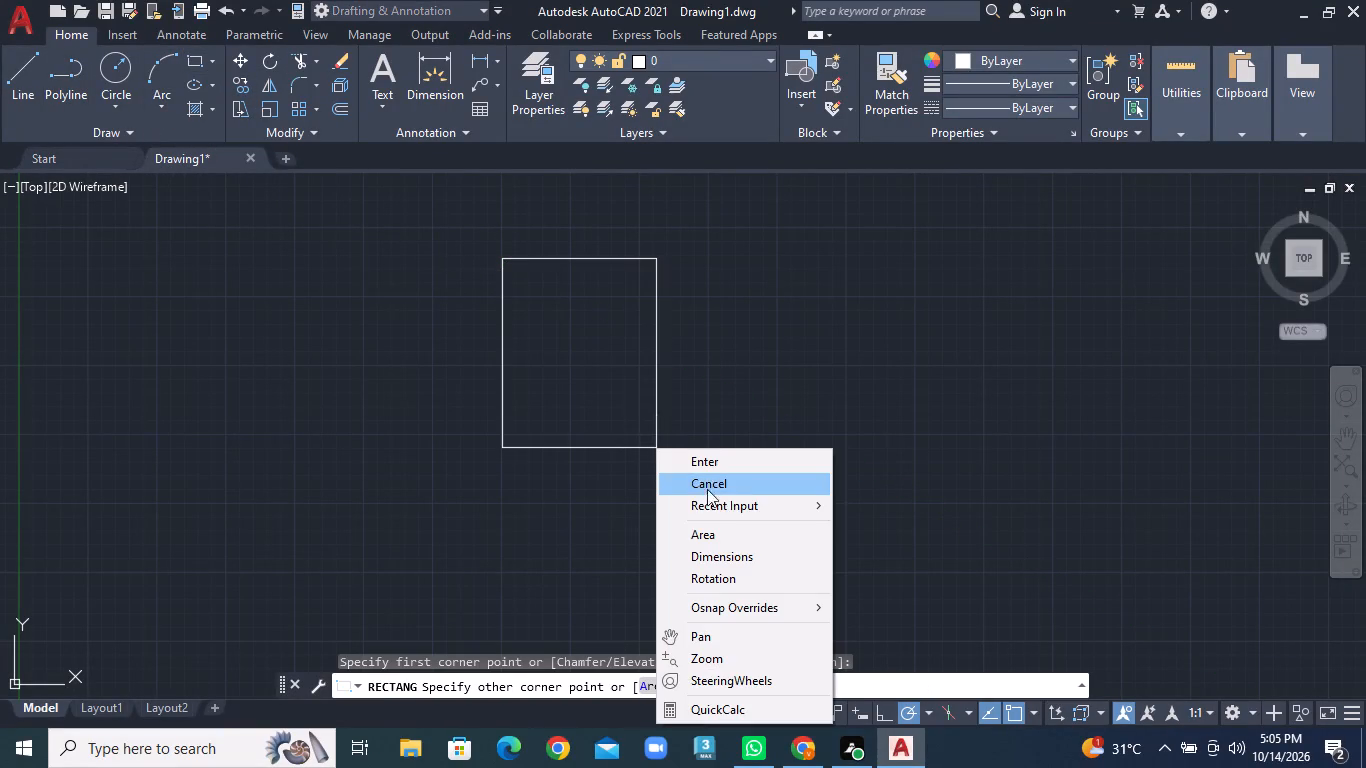
pyautogui.click(716, 555)
pyautogui.write("20'")
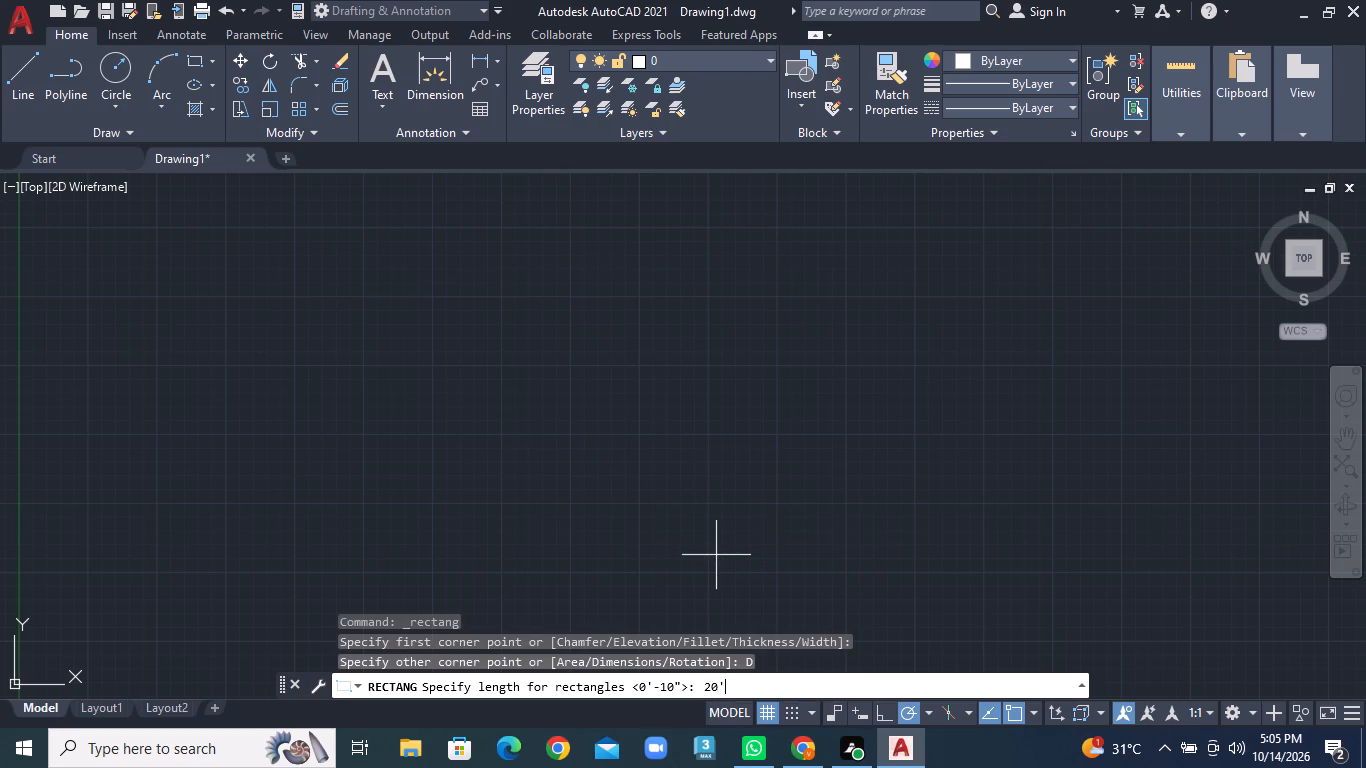
pyautogui.press('Return')
pyautogui.write('40')
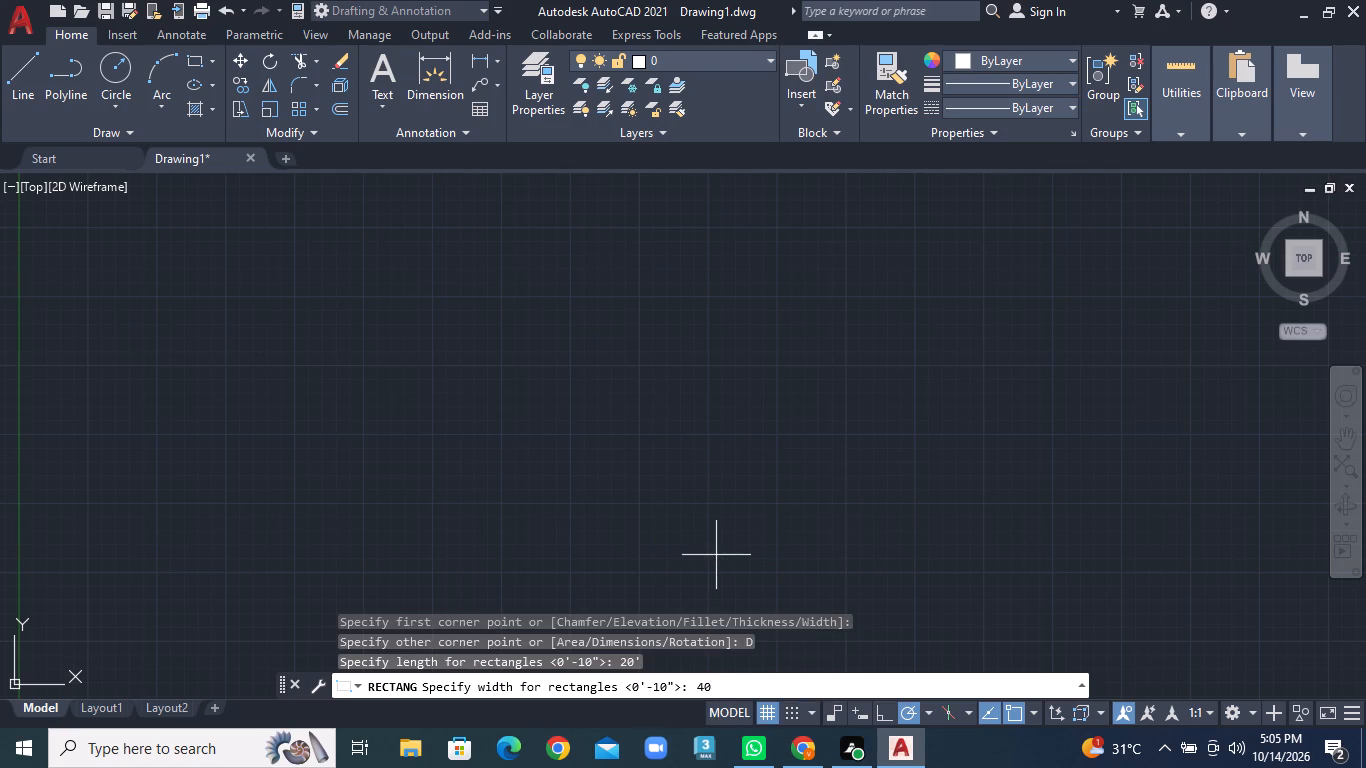
pyautogui.press("'")
pyautogui.press('Return')
pyautogui.click(716, 555)
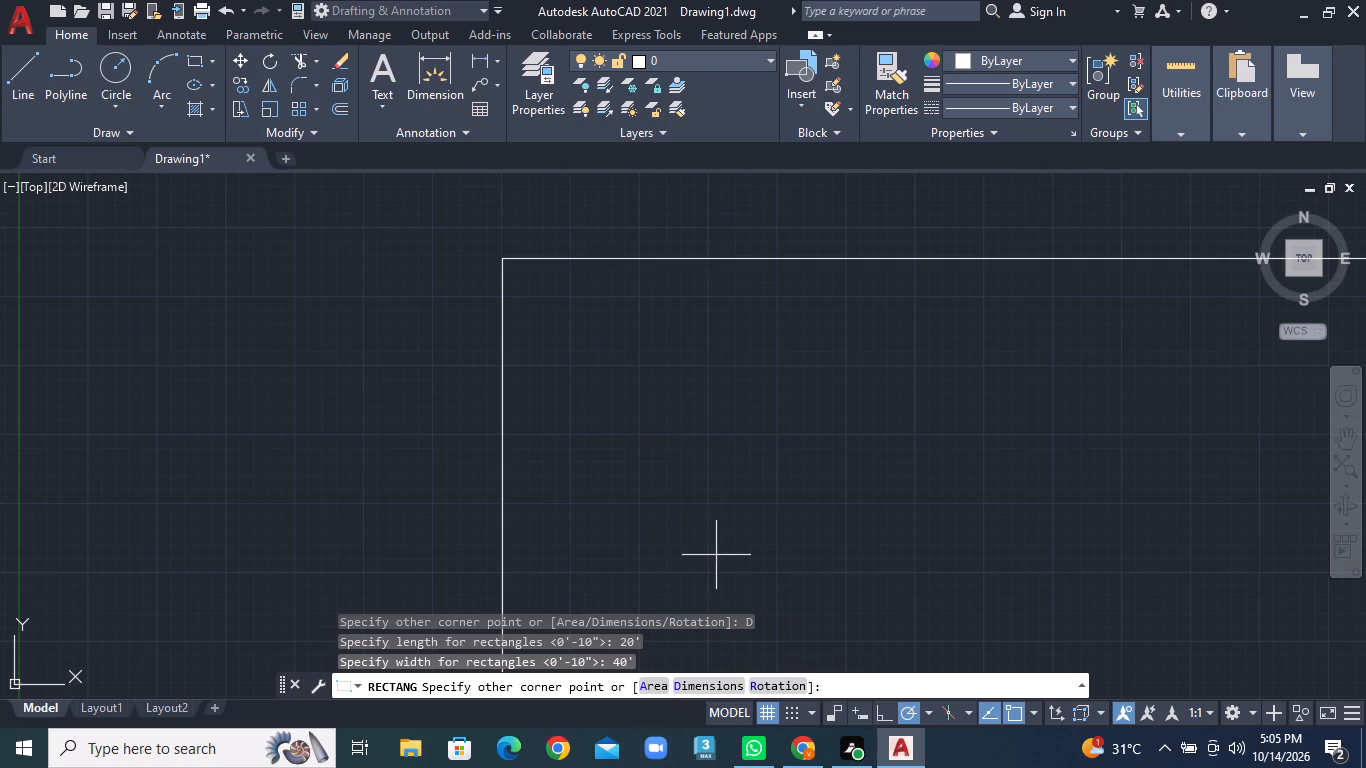
pyautogui.click(681, 485)
# Move the UCS origin well clear of the plot rectangle, to the empty area below and left of it.
pyautogui.scroll(-6, 656, 506)
pyautogui.moveTo(706, 517); pyautogui.dragTo(706, 498, button='middle')
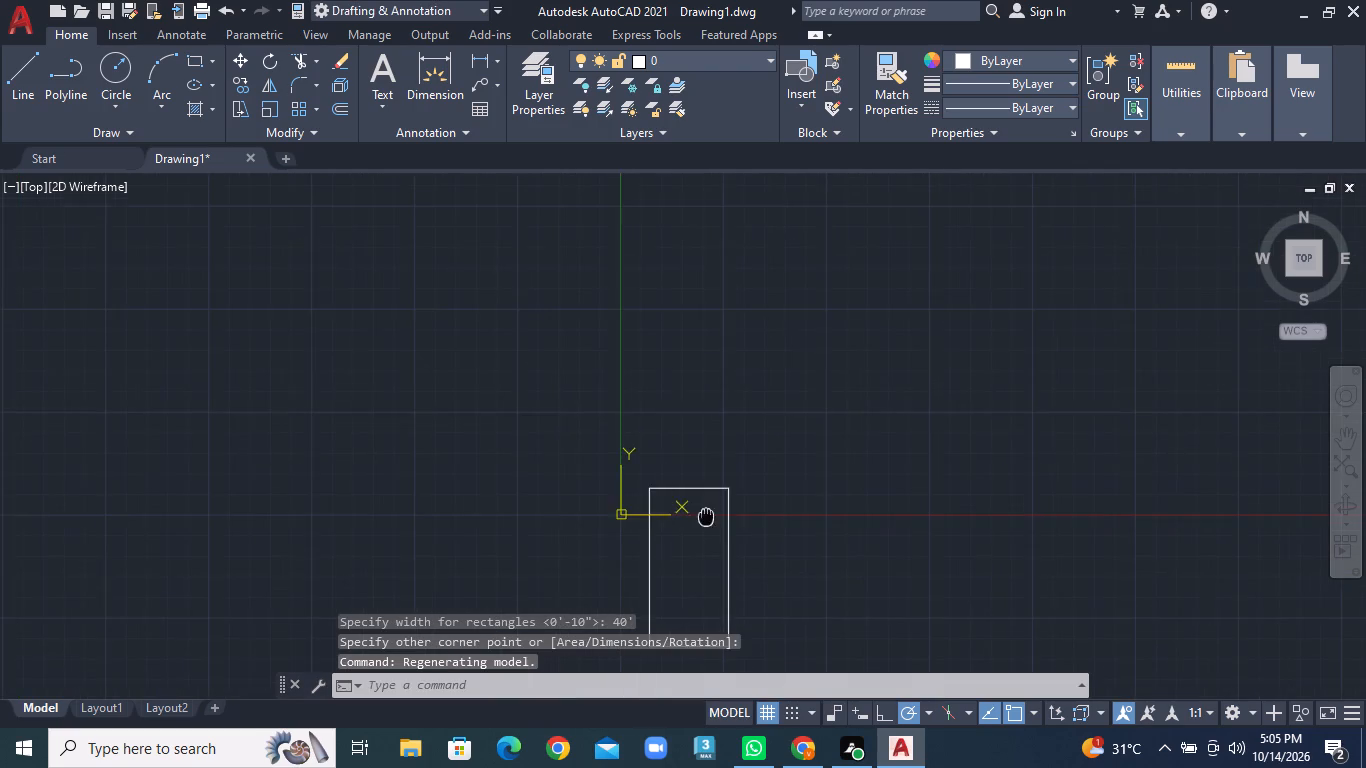
pyautogui.moveTo(706, 498); pyautogui.dragTo(718, 260, button='middle')
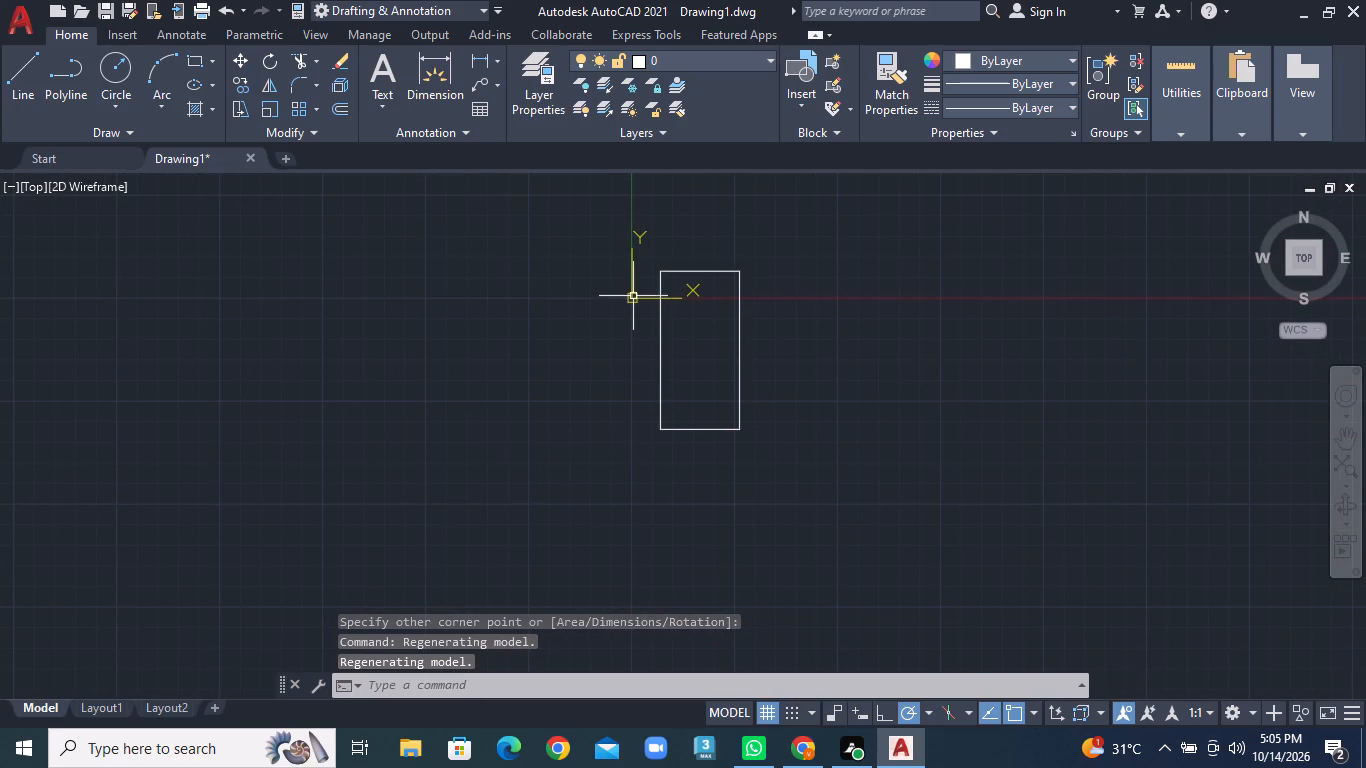
pyautogui.click(633, 296)
pyautogui.moveTo(634, 296); pyautogui.dragTo(51, 700)
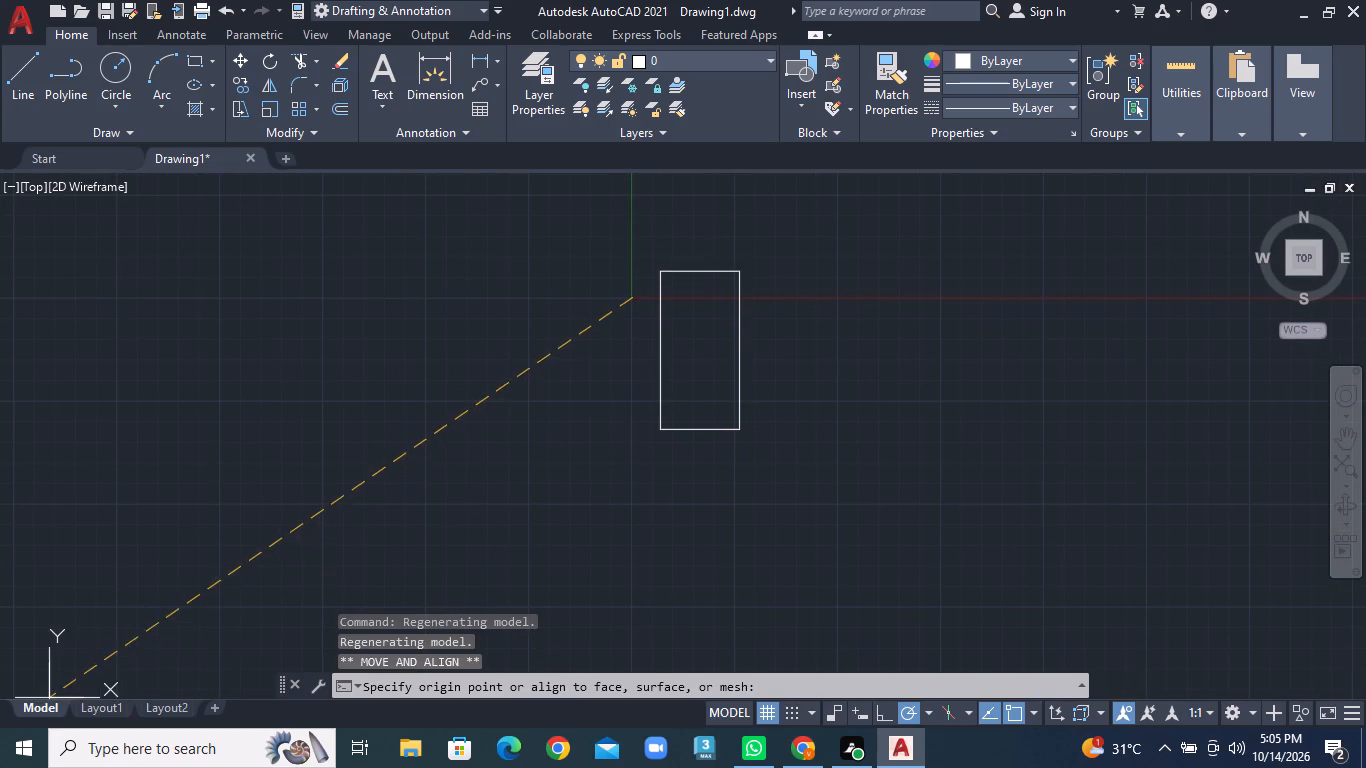
pyautogui.click(45, 688)
# Offset the plot rectangle 9" inward to form the outer walls.
pyautogui.moveTo(639, 411); pyautogui.dragTo(577, 438, button='middle')
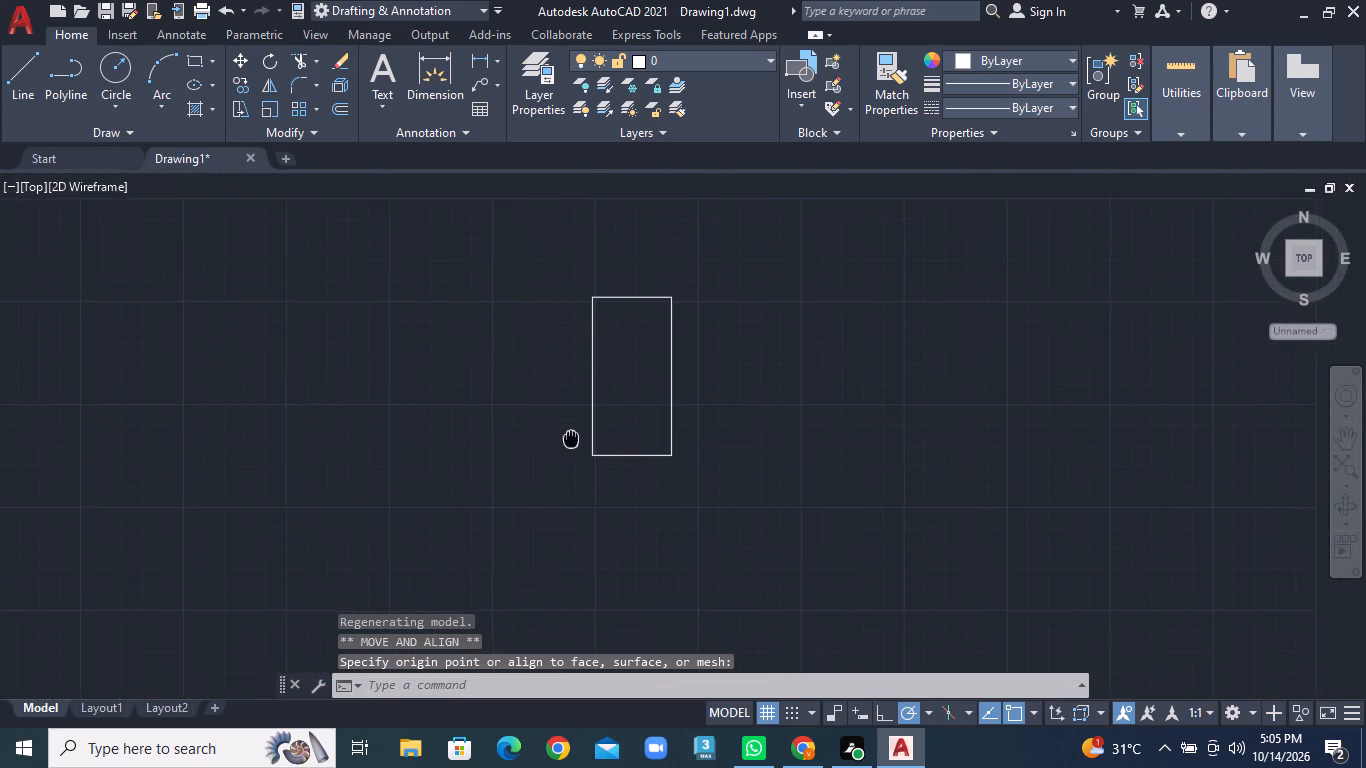
pyautogui.scroll(1, 610, 362)
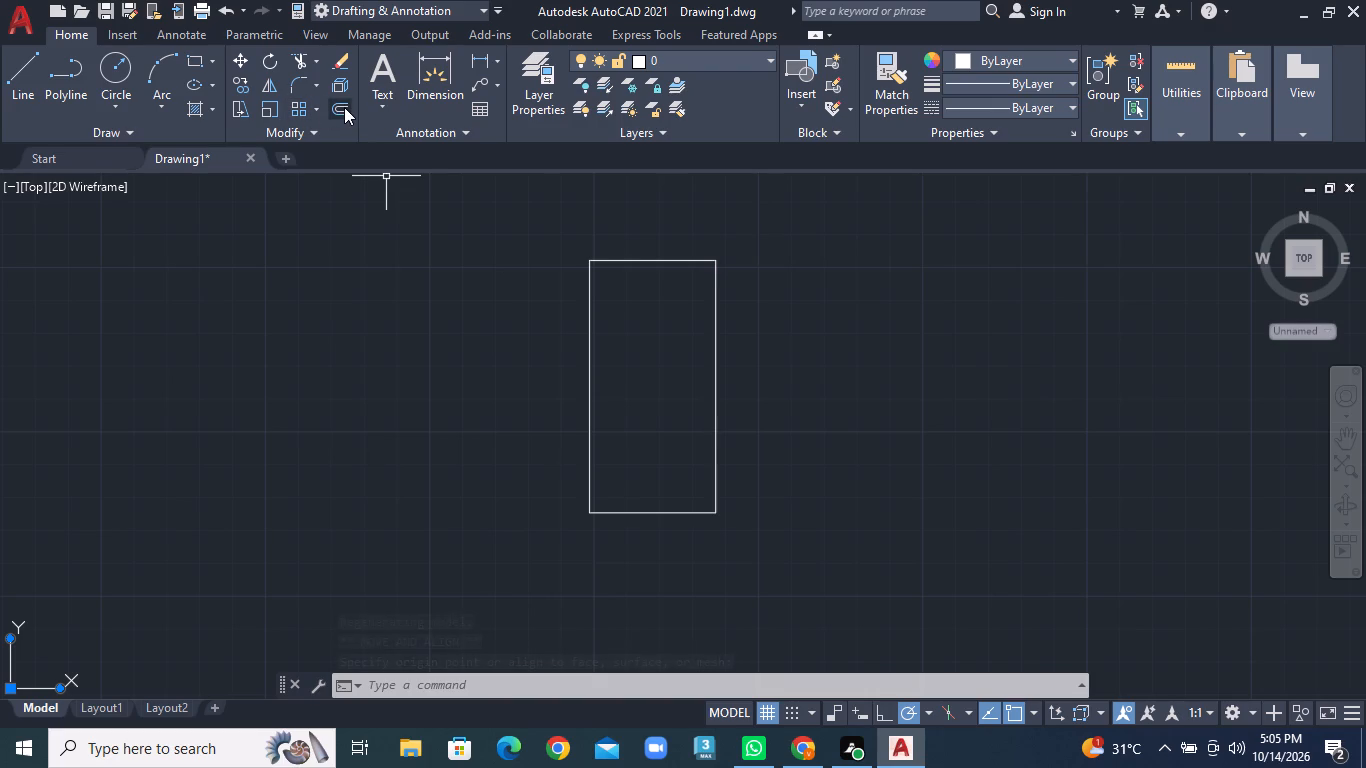
pyautogui.click(344, 107)
pyautogui.write('9"')
pyautogui.press('Return')
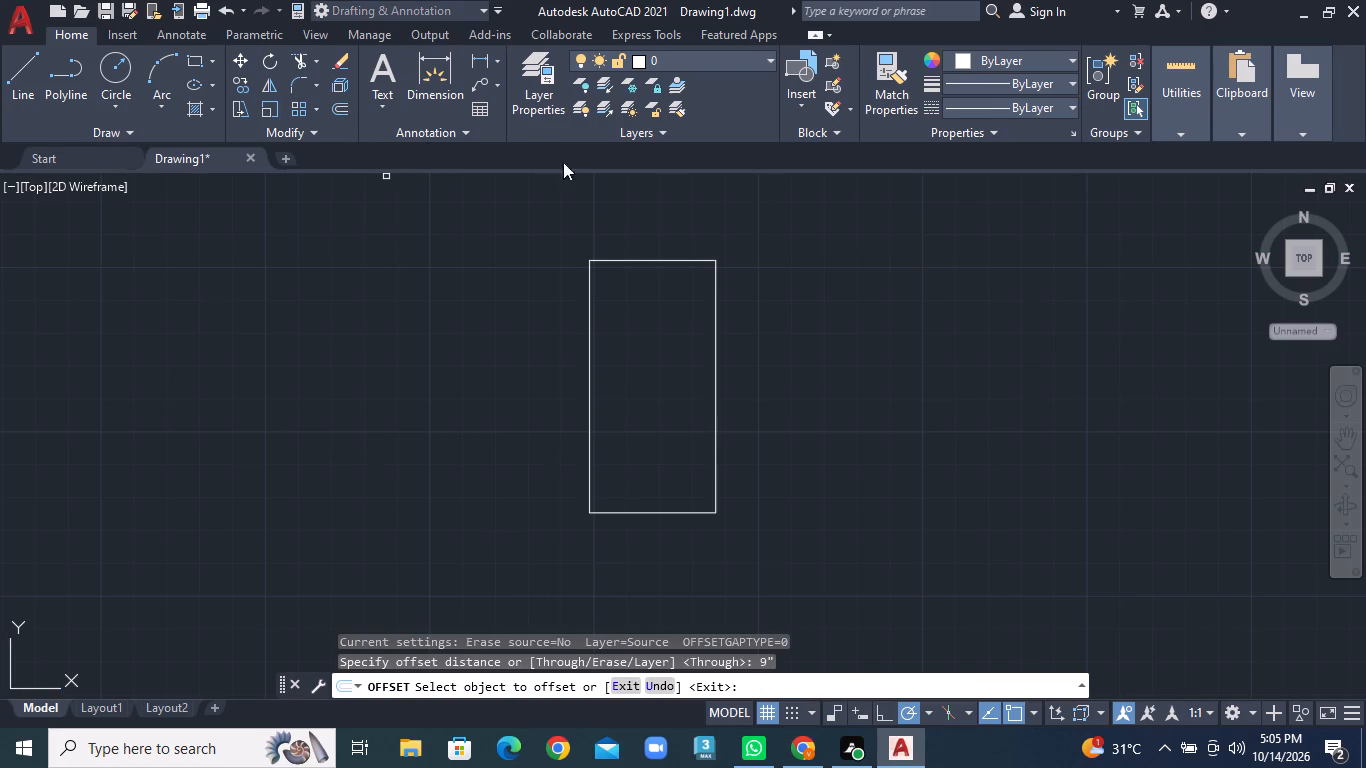
pyautogui.click(652, 261)
pyautogui.click(656, 322)
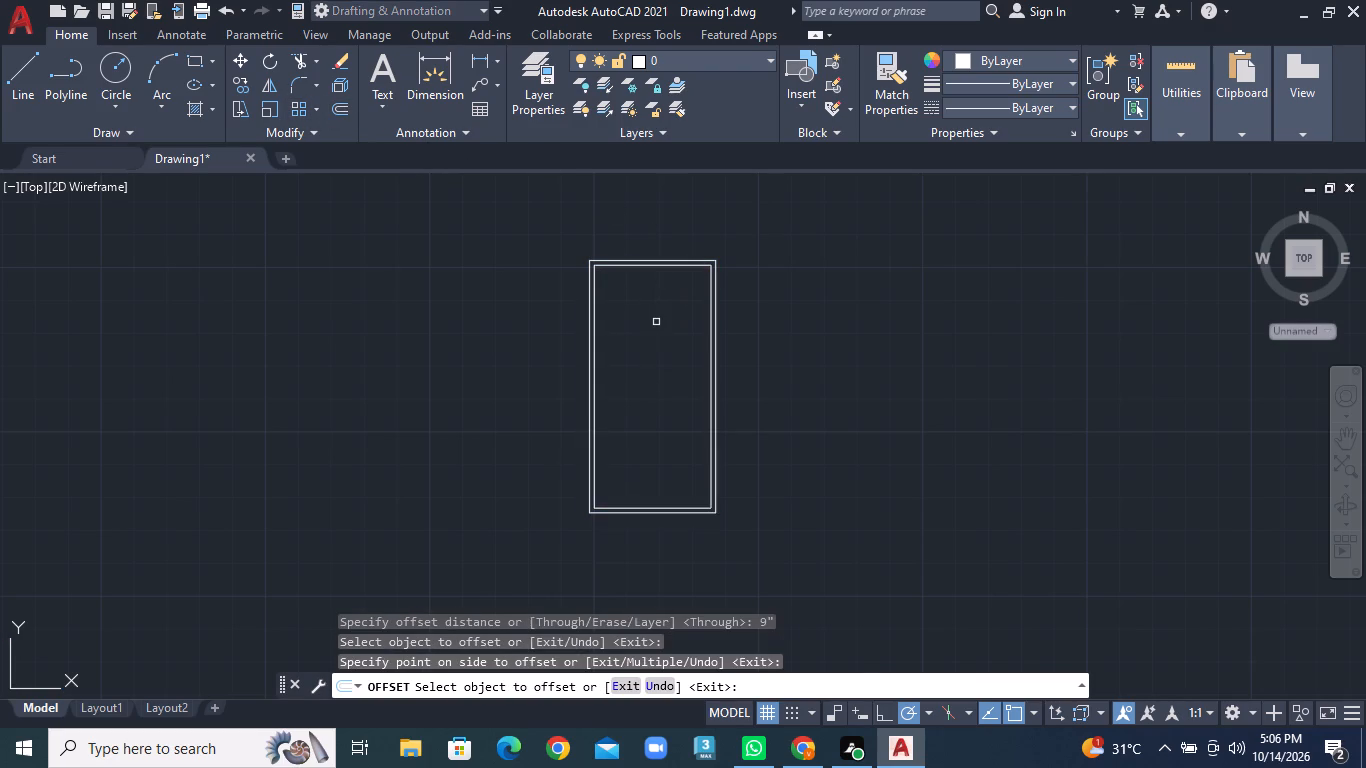
pyautogui.moveTo(656, 322); pyautogui.dragTo(565, 308, button='middle')
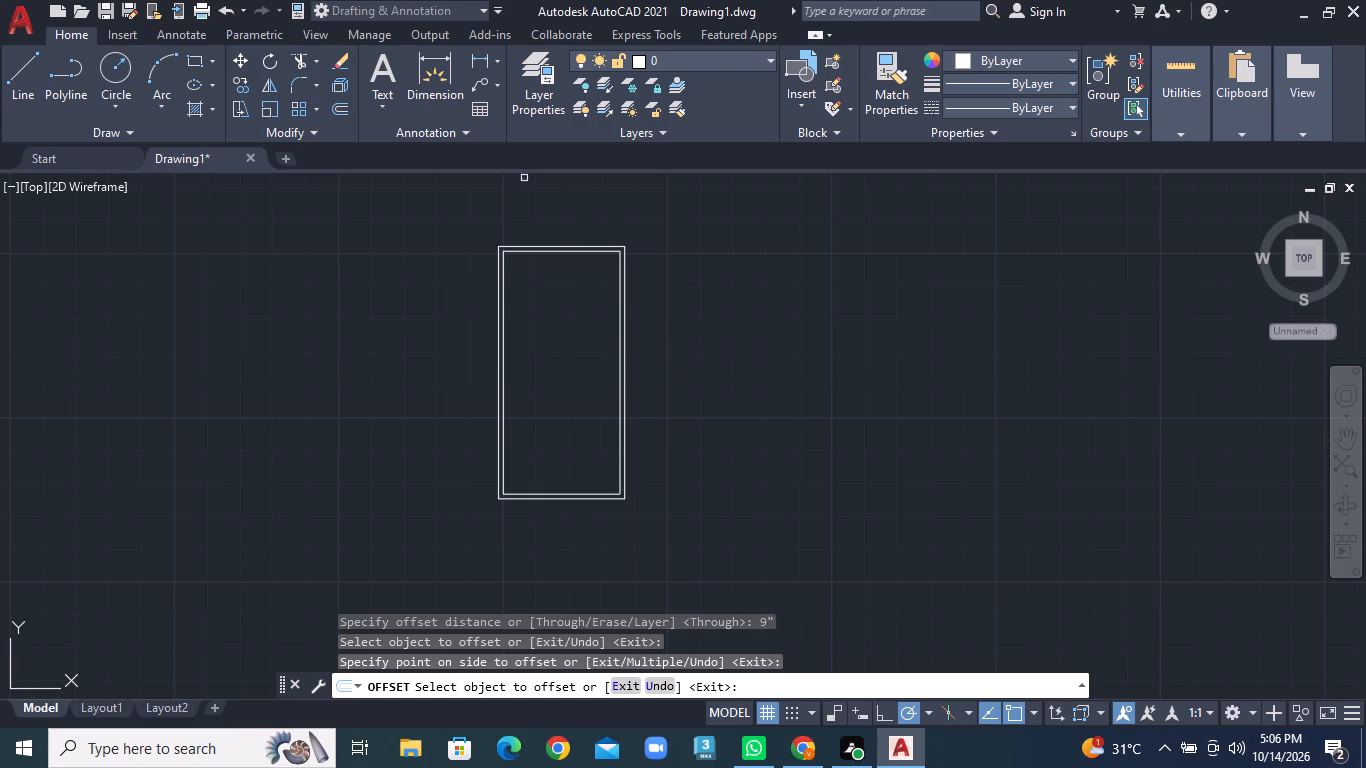
pyautogui.press('Escape')
# Explode the inner wall rectangle into separate lines.
pyautogui.press('x')
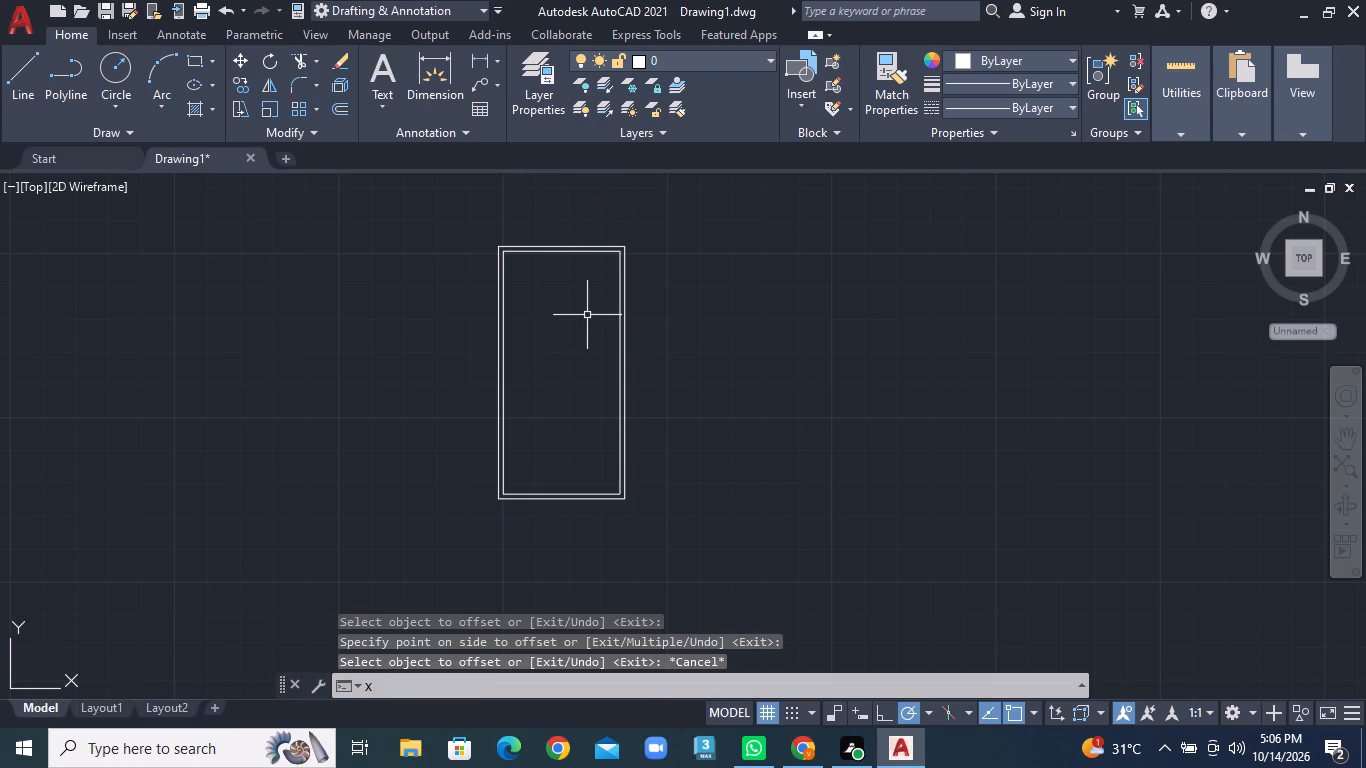
pyautogui.press('Return')
pyautogui.click(619, 287)
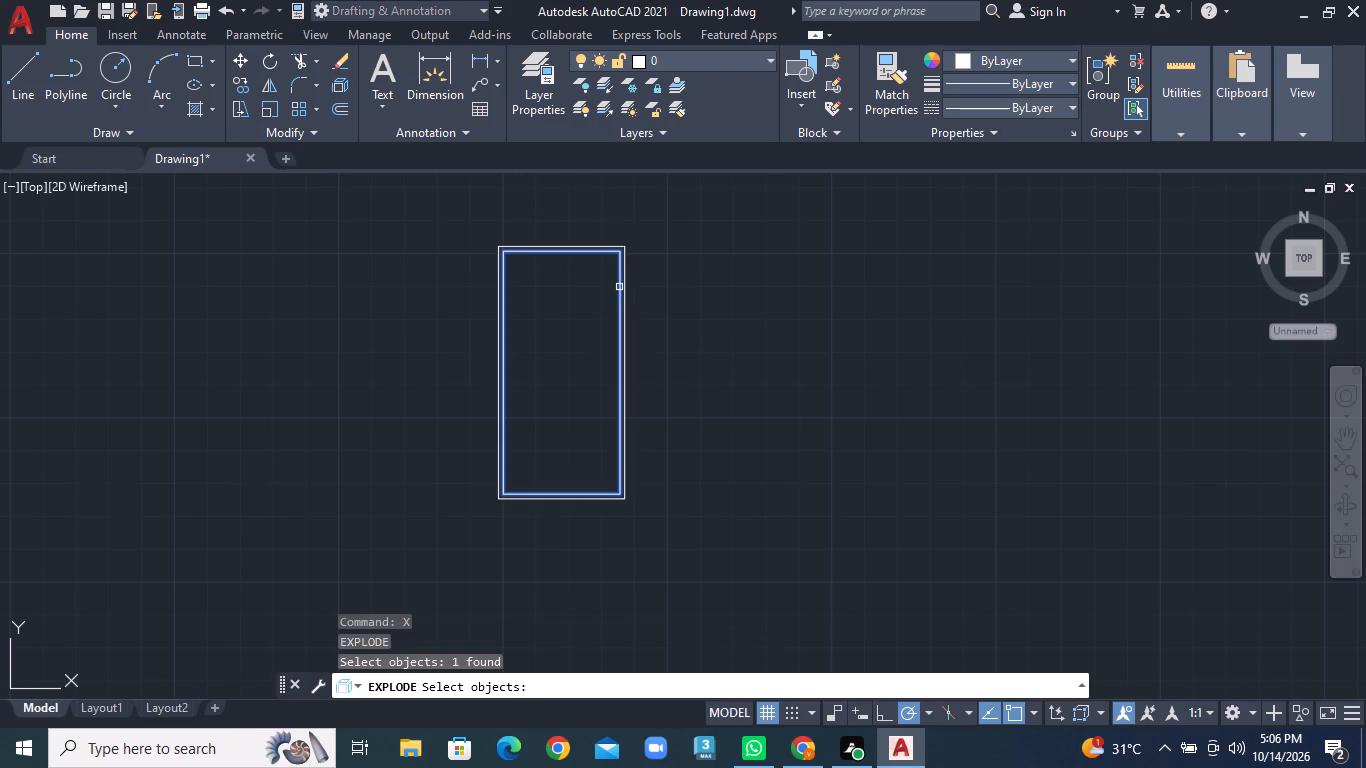
pyautogui.press('Return')
# Offset the inner line of the plan's top wall 10' downward into the house.
pyautogui.scroll(2, 579, 295)
pyautogui.moveTo(579, 294); pyautogui.dragTo(579, 302, button='middle')
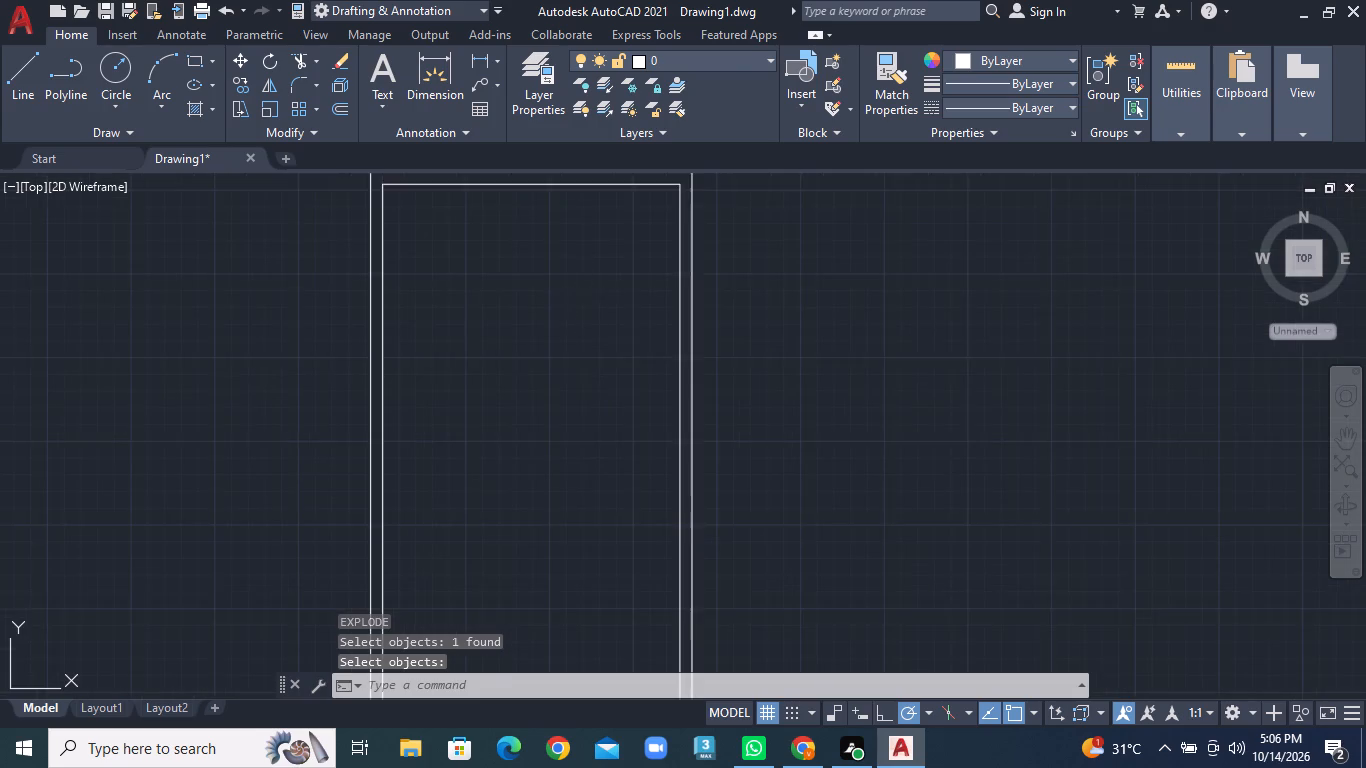
pyautogui.moveTo(579, 302); pyautogui.dragTo(604, 371, button='middle')
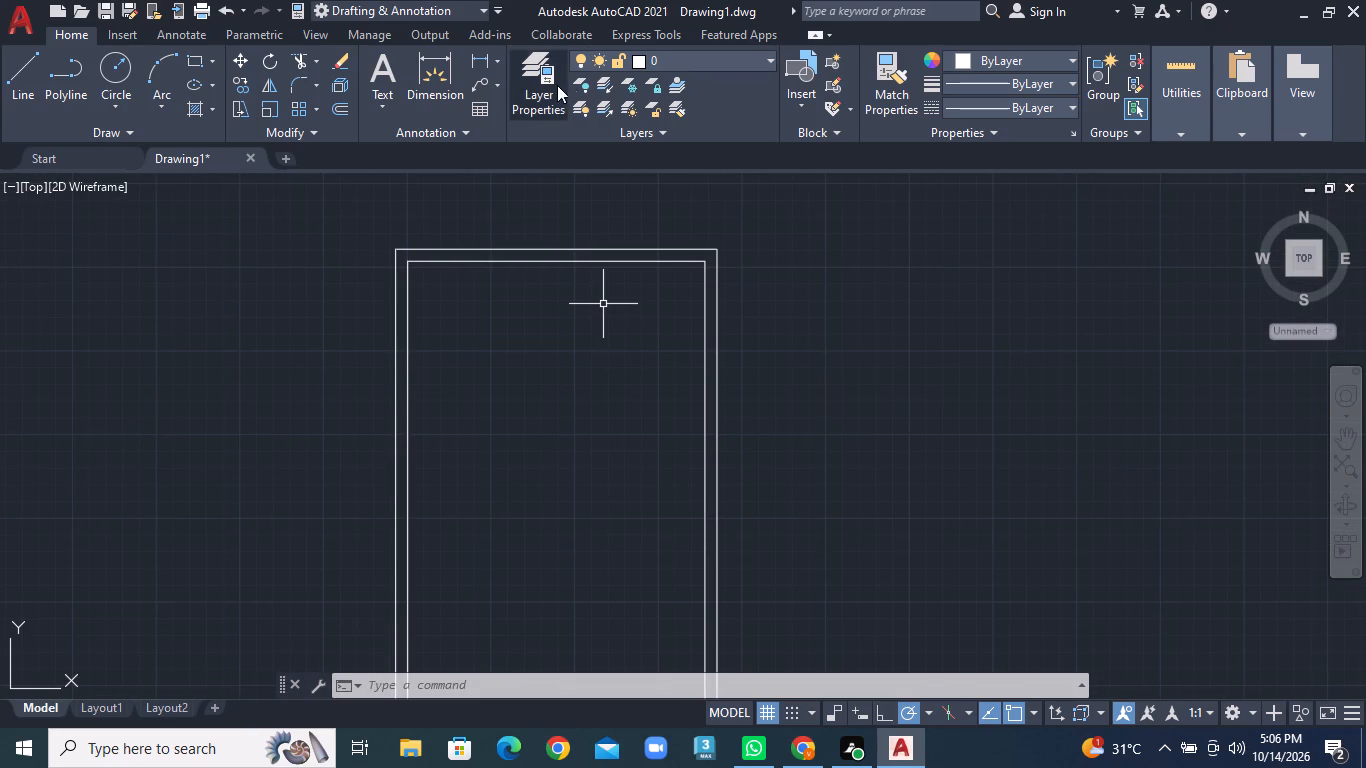
pyautogui.click(343, 102)
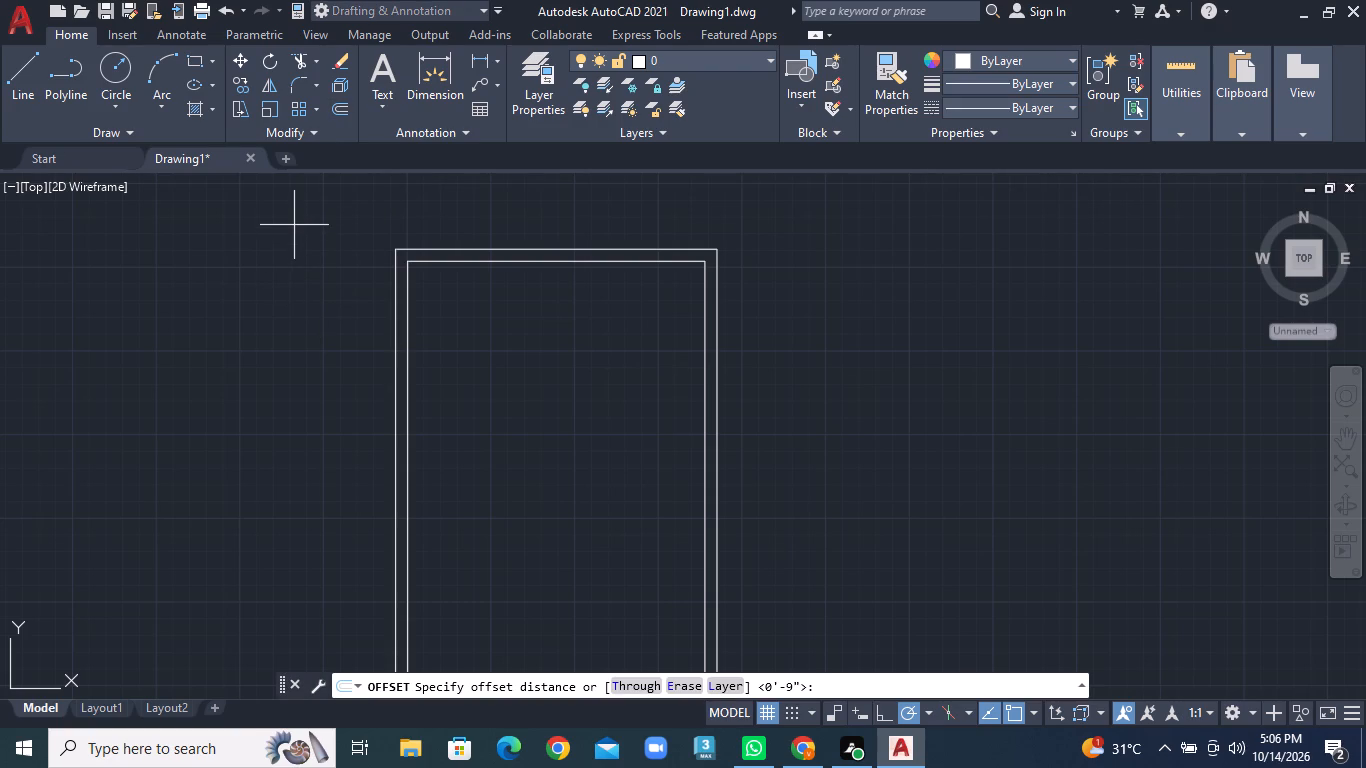
pyautogui.press('1')
pyautogui.write("0'")
pyautogui.press('Return')
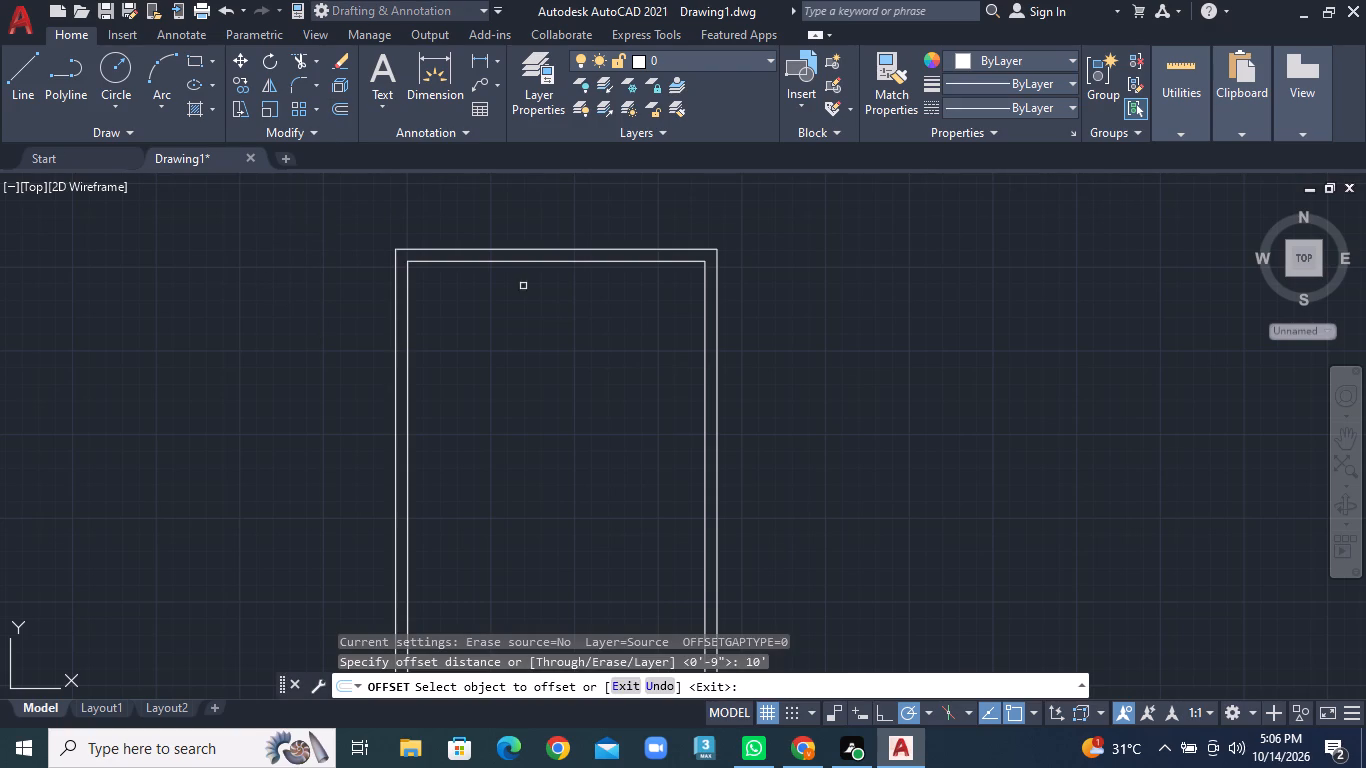
pyautogui.click(522, 263)
pyautogui.click(522, 367)
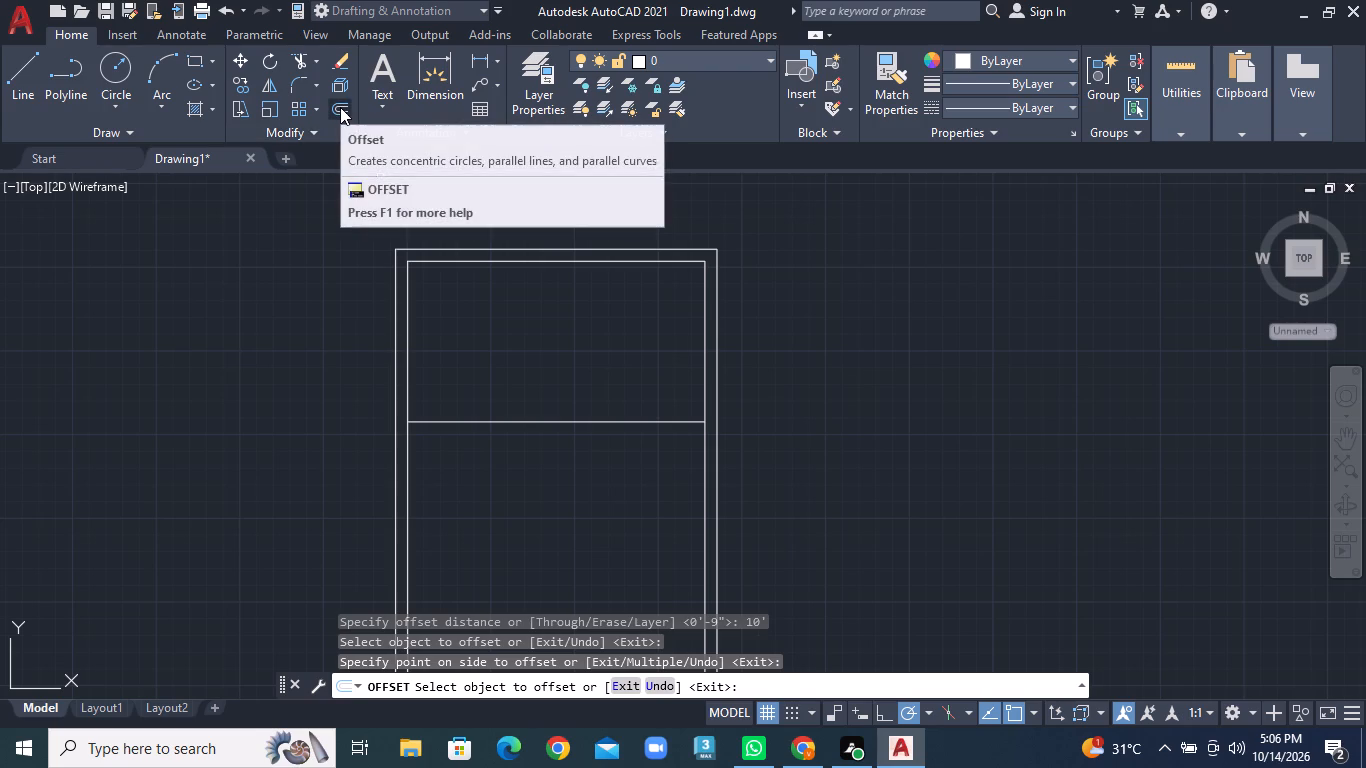
# Offset the new horizontal partition line 4" downward to give the wall its thickness.
pyautogui.click(340, 107)
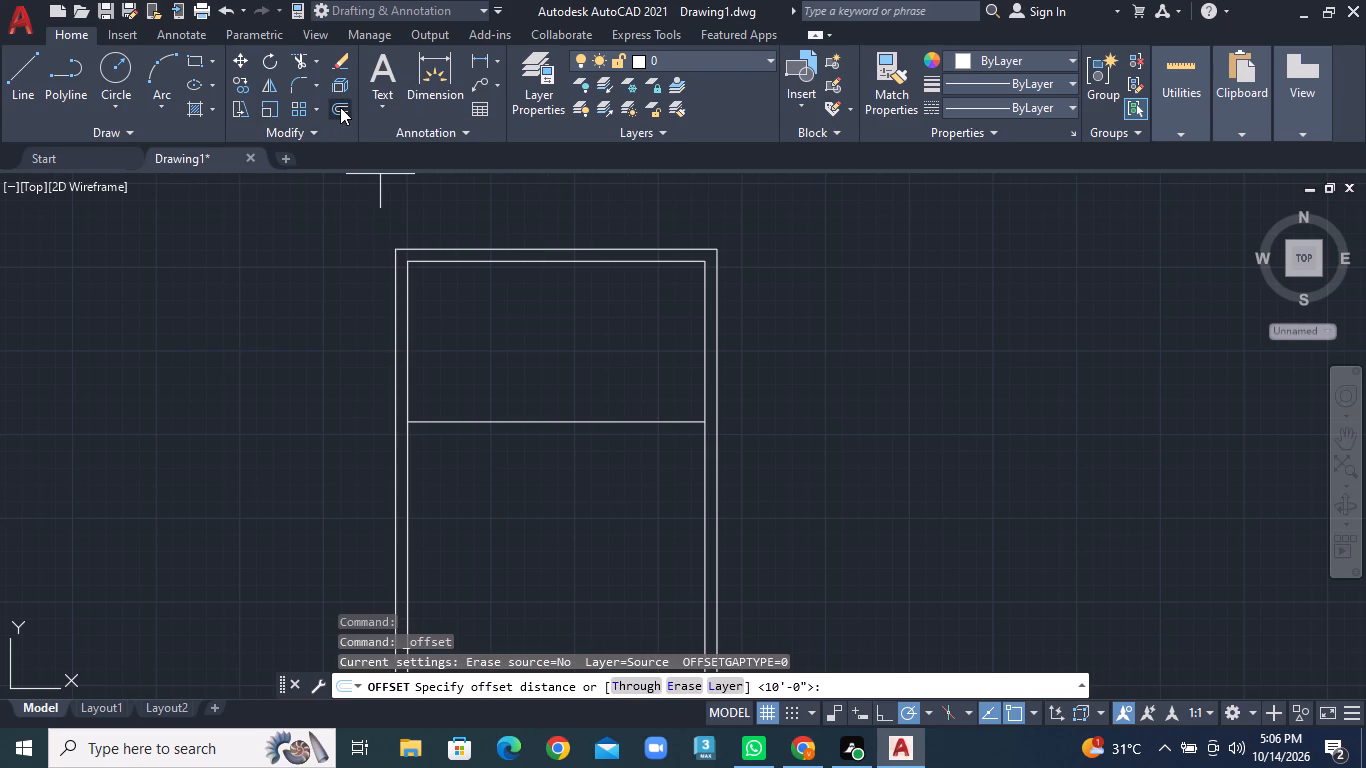
pyautogui.press('4')
pyautogui.hotkey('shift', '"')
pyautogui.press('Return')
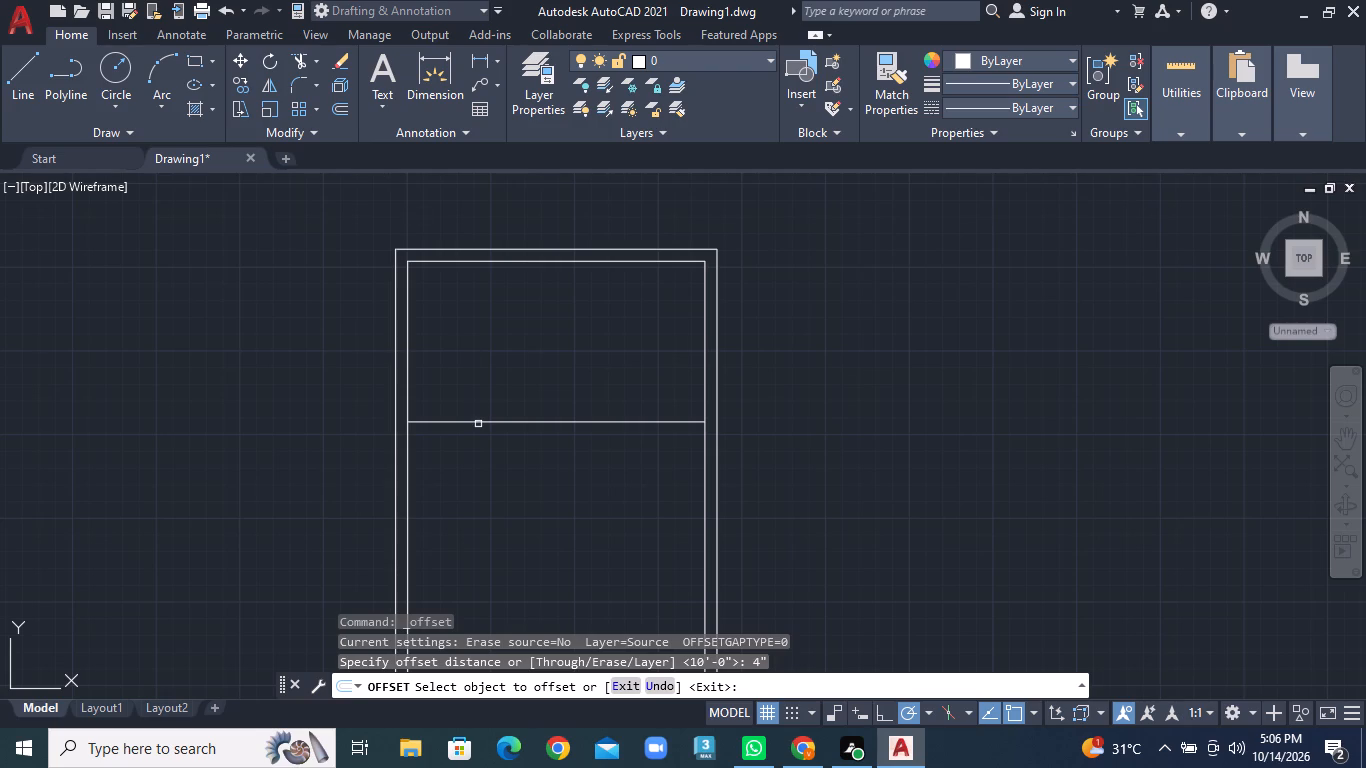
pyautogui.click(478, 423)
pyautogui.click(478, 478)
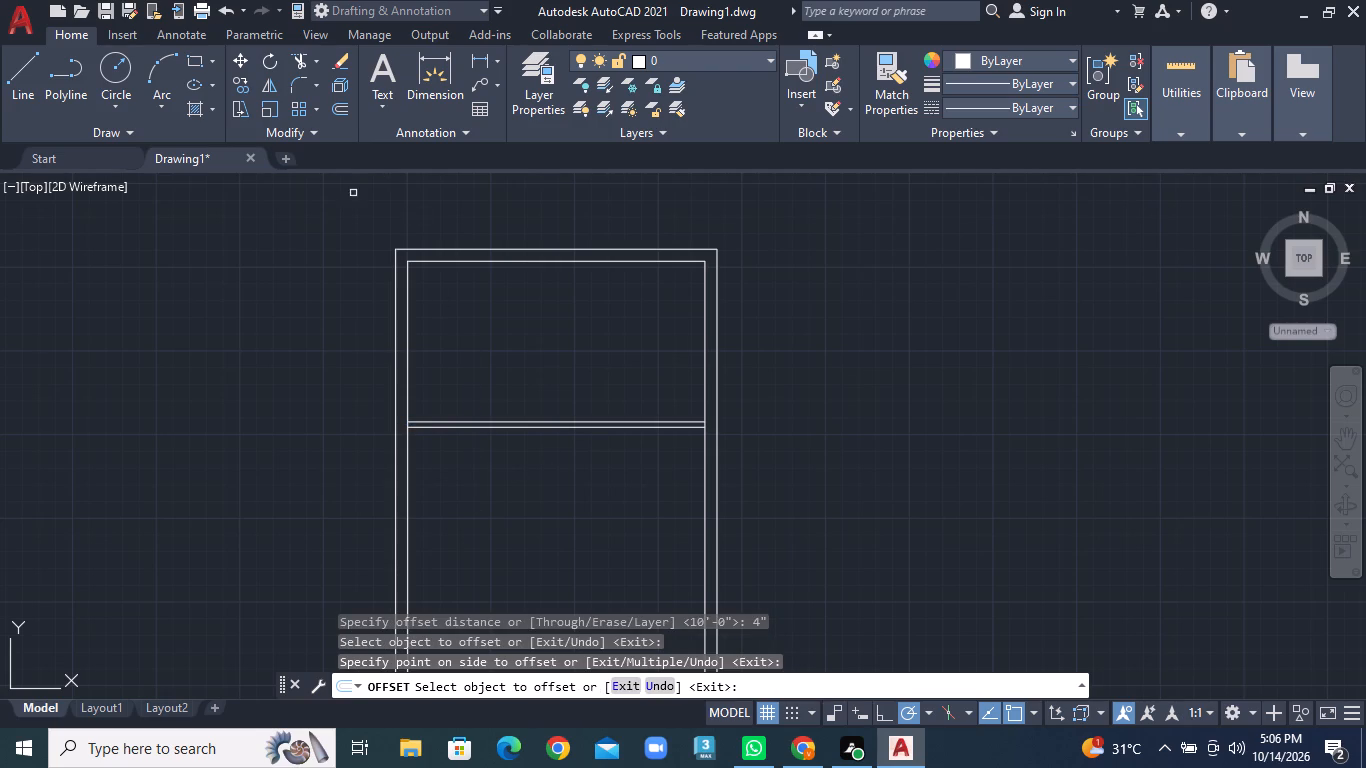
# Offset the inner line of the plan's left wall 6' to the right, into the house.
pyautogui.click(344, 109)
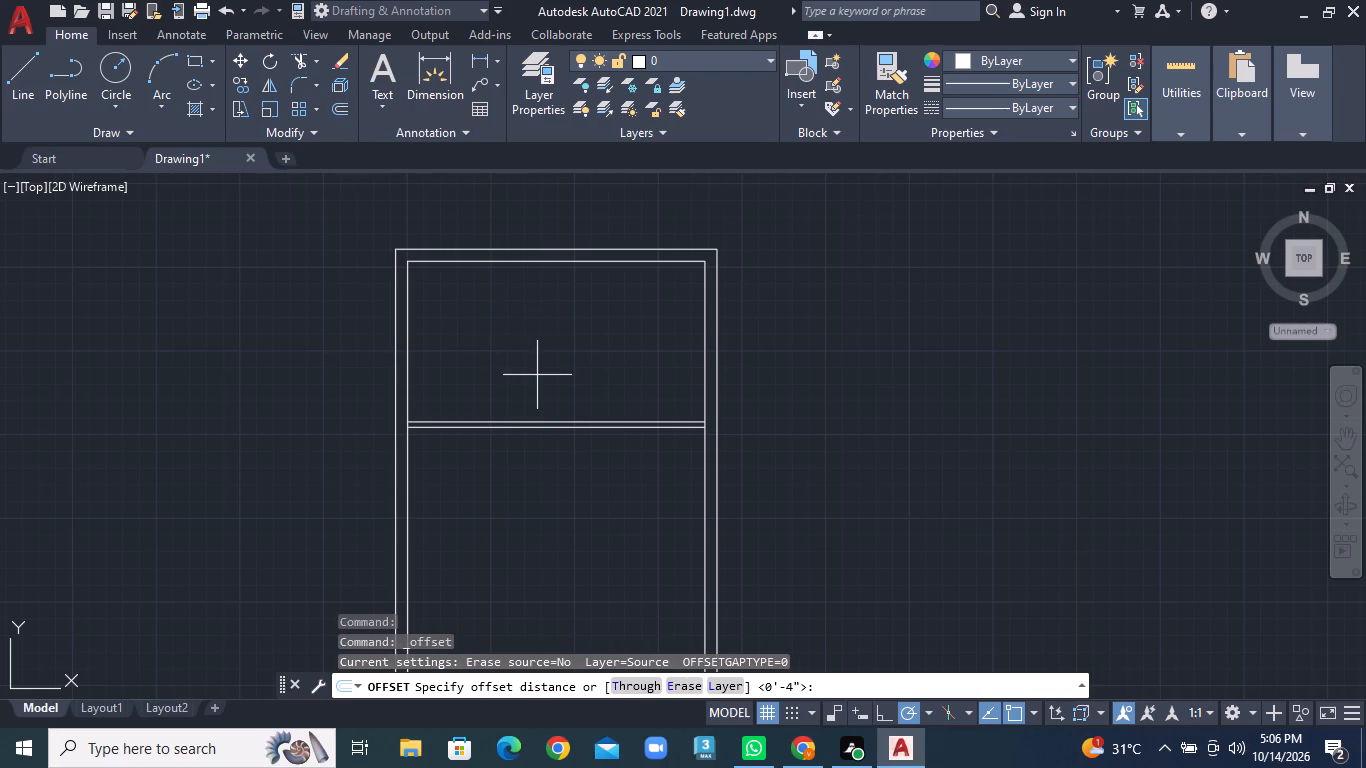
pyautogui.click(341, 114)
pyautogui.press('6')
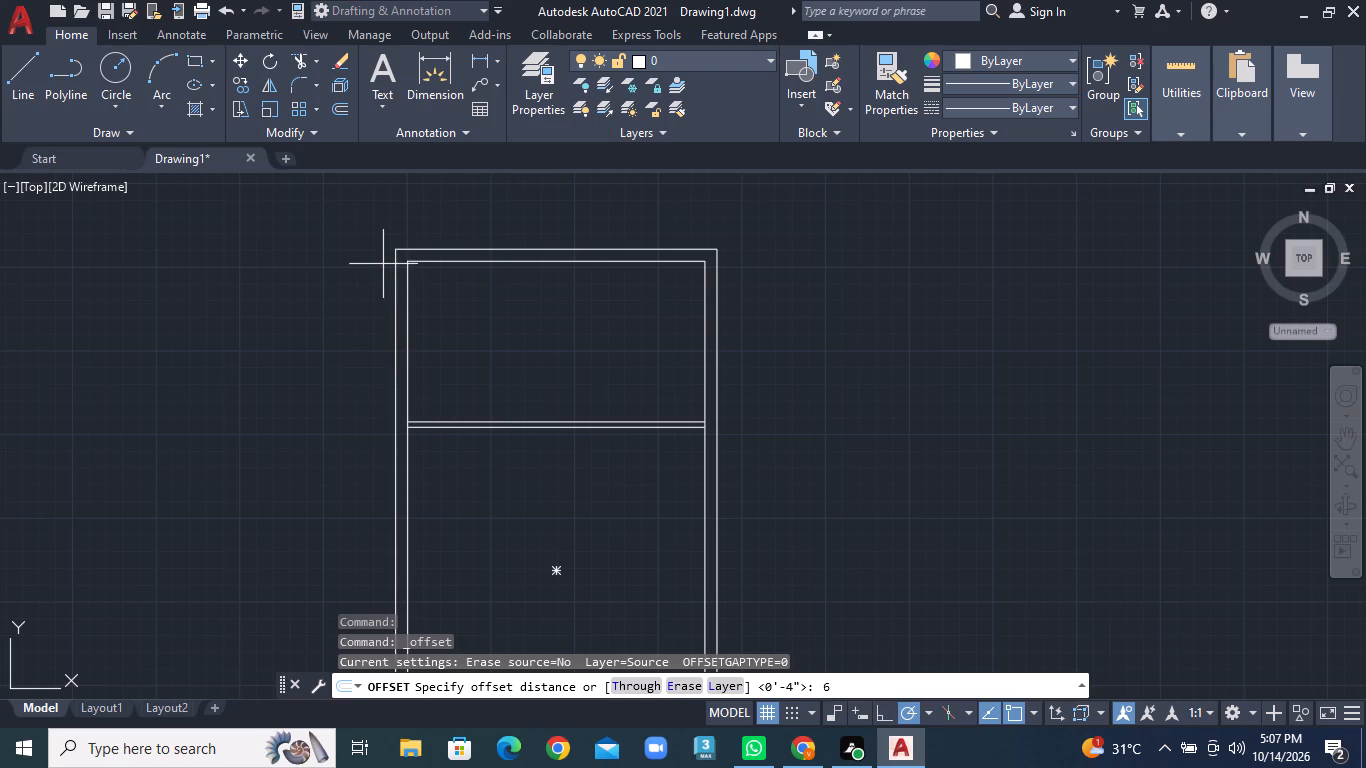
pyautogui.press("'")
pyautogui.press('Return')
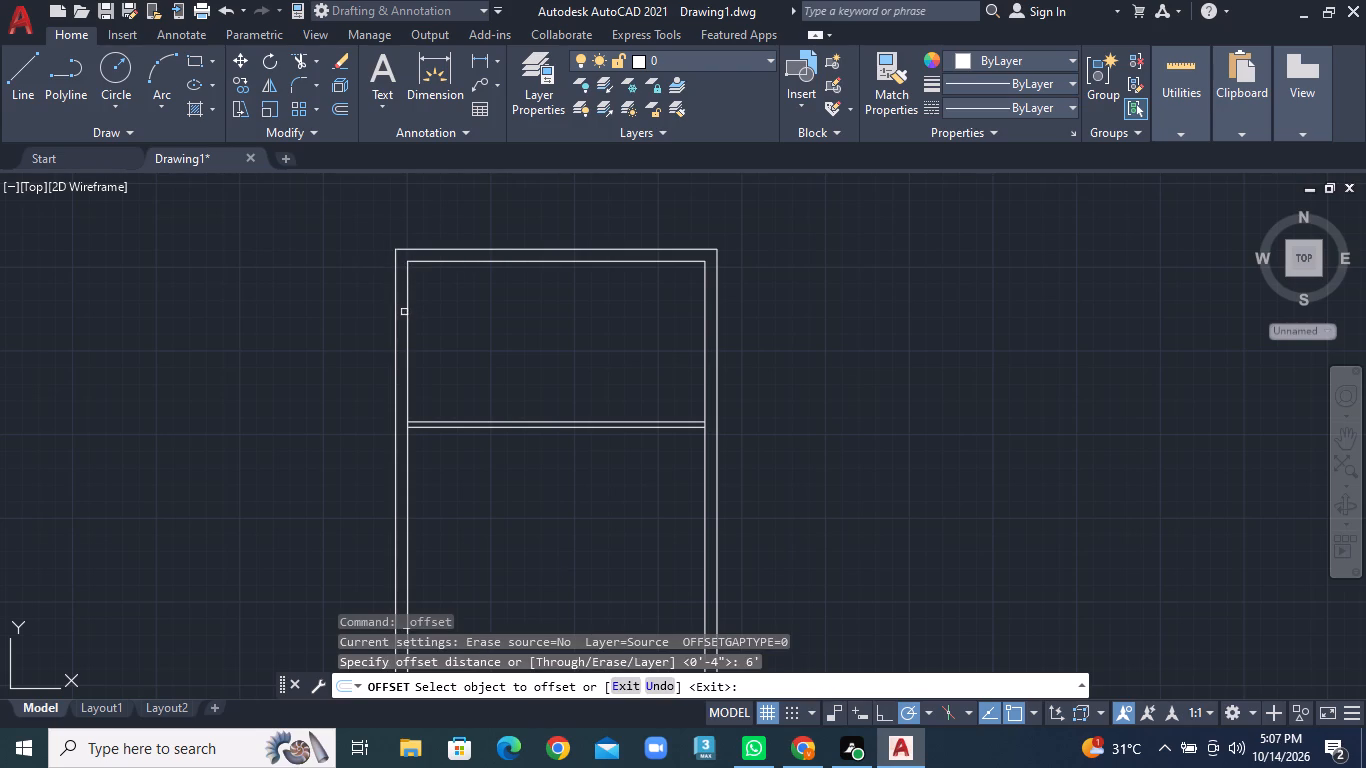
pyautogui.click(407, 312)
pyautogui.click(465, 315)
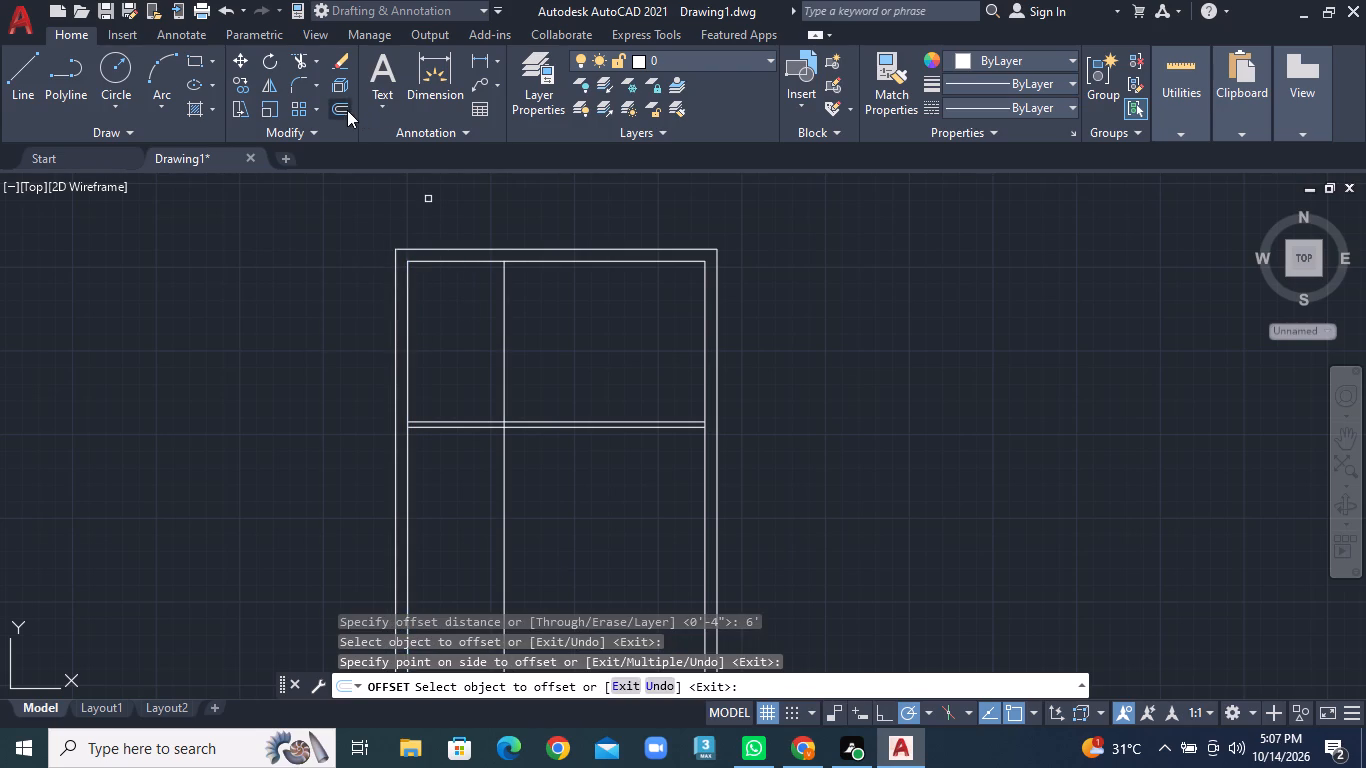
# Offset the new vertical partition line 4" to the right to give the wall its thickness.
pyautogui.click(341, 110)
pyautogui.press('4')
pyautogui.hotkey('shift', '"')
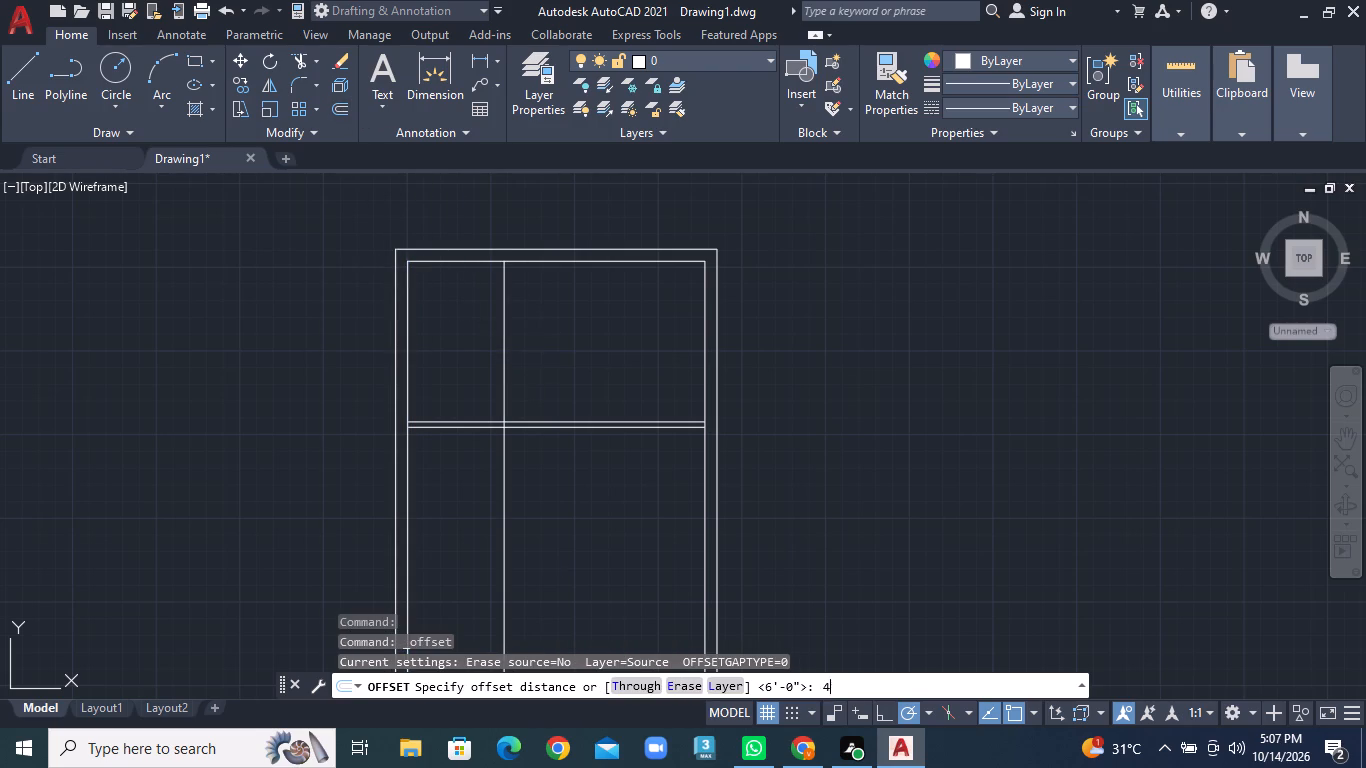
pyautogui.press('Return')
pyautogui.click(505, 373)
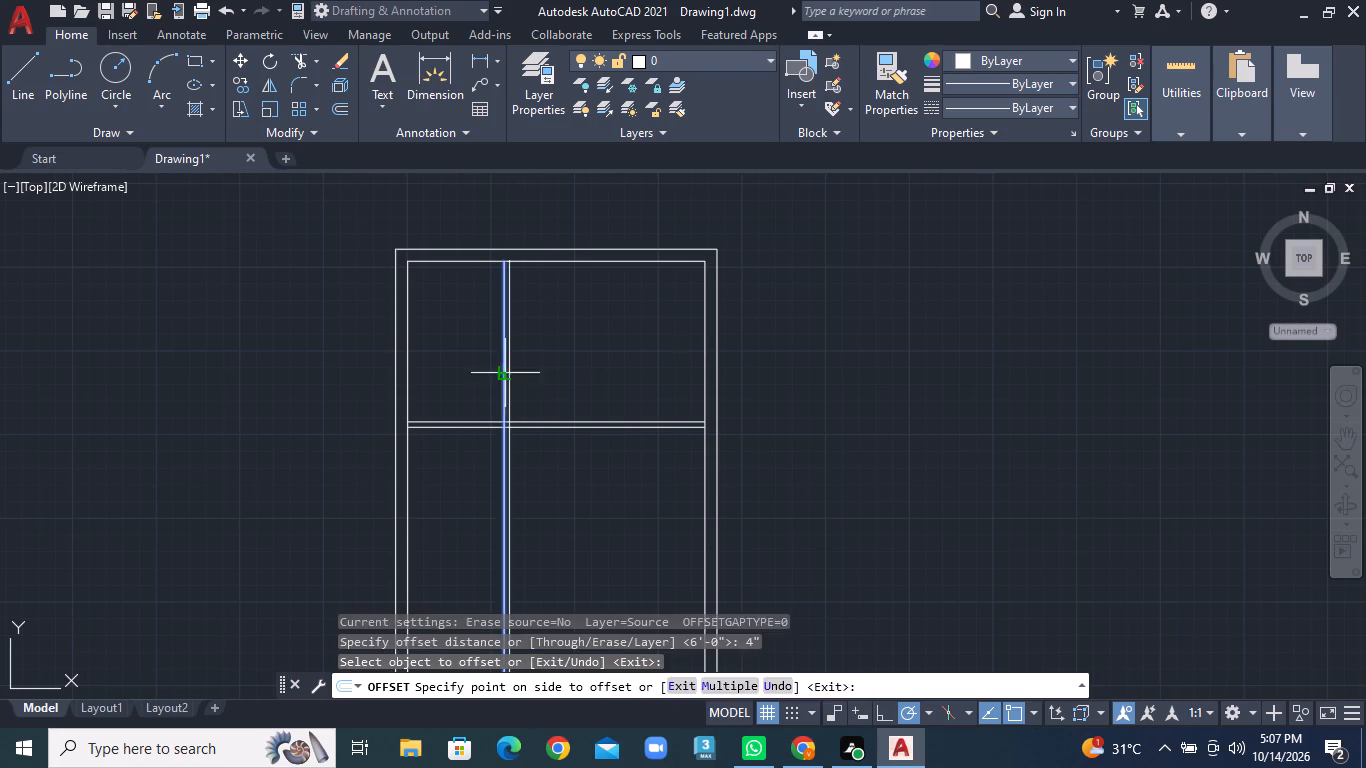
pyautogui.click(553, 373)
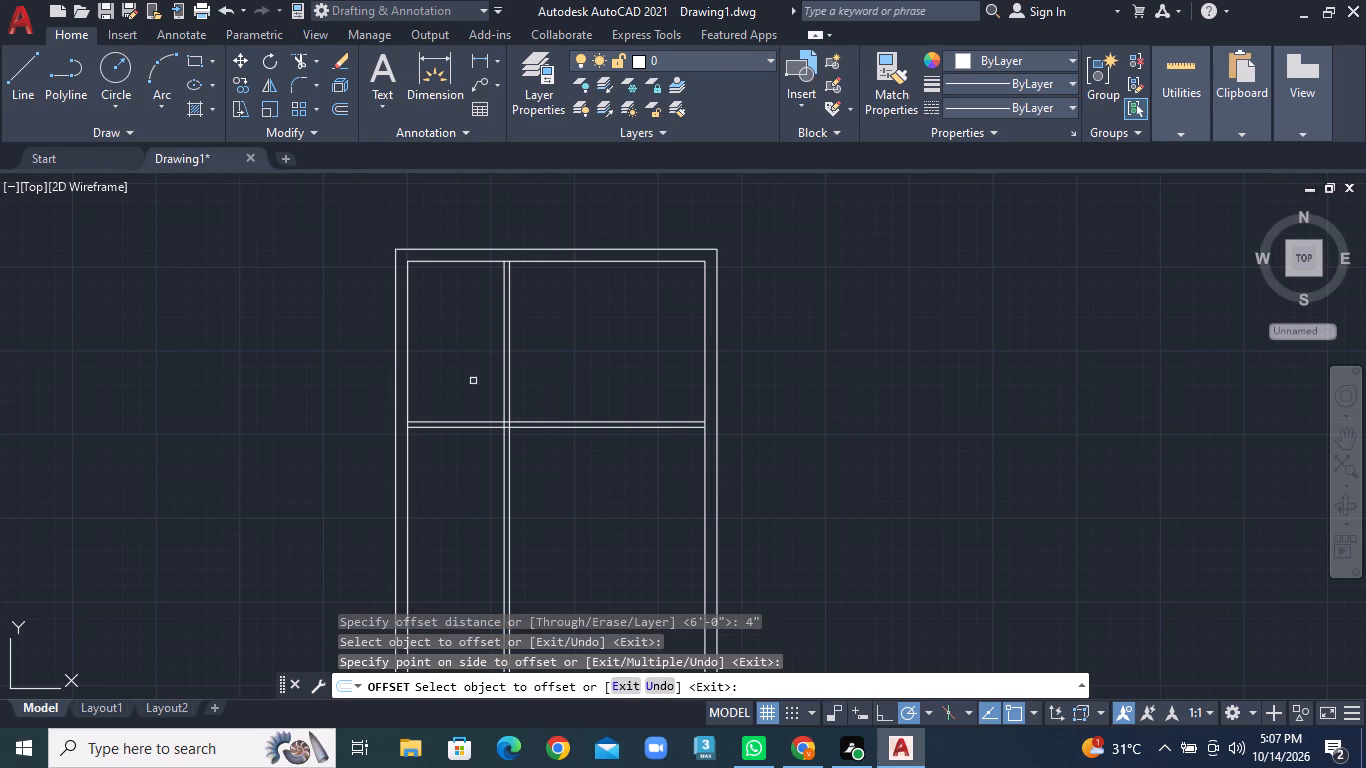
pyautogui.scroll(1, 499, 371)
pyautogui.scroll(-1, 504, 366)
pyautogui.press('Escape')
# Start another Offset for the next interior wall line, with the whole plan in view.
pyautogui.moveTo(517, 361); pyautogui.dragTo(475, 392, button='middle')
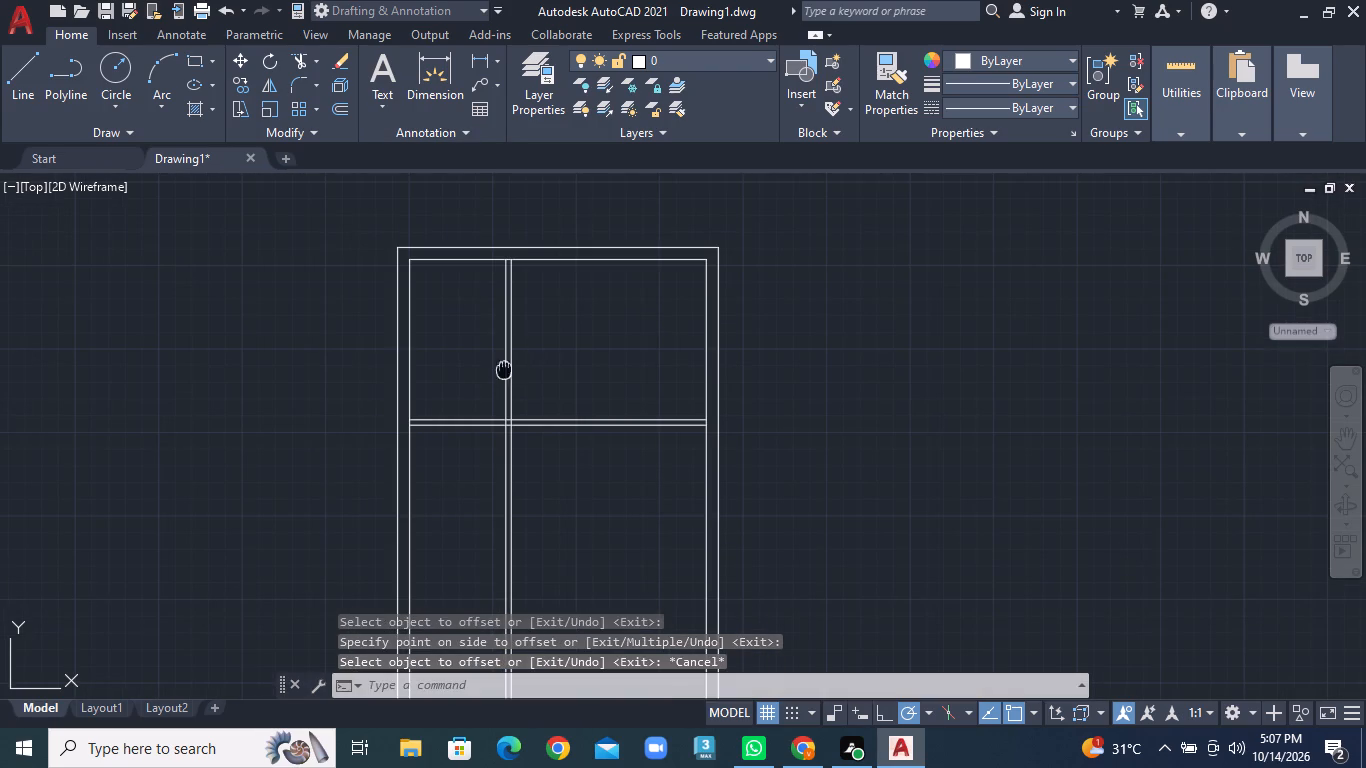
pyautogui.moveTo(475, 392); pyautogui.dragTo(429, 423, button='middle')
pyautogui.moveTo(447, 425); pyautogui.dragTo(623, 355, button='middle')
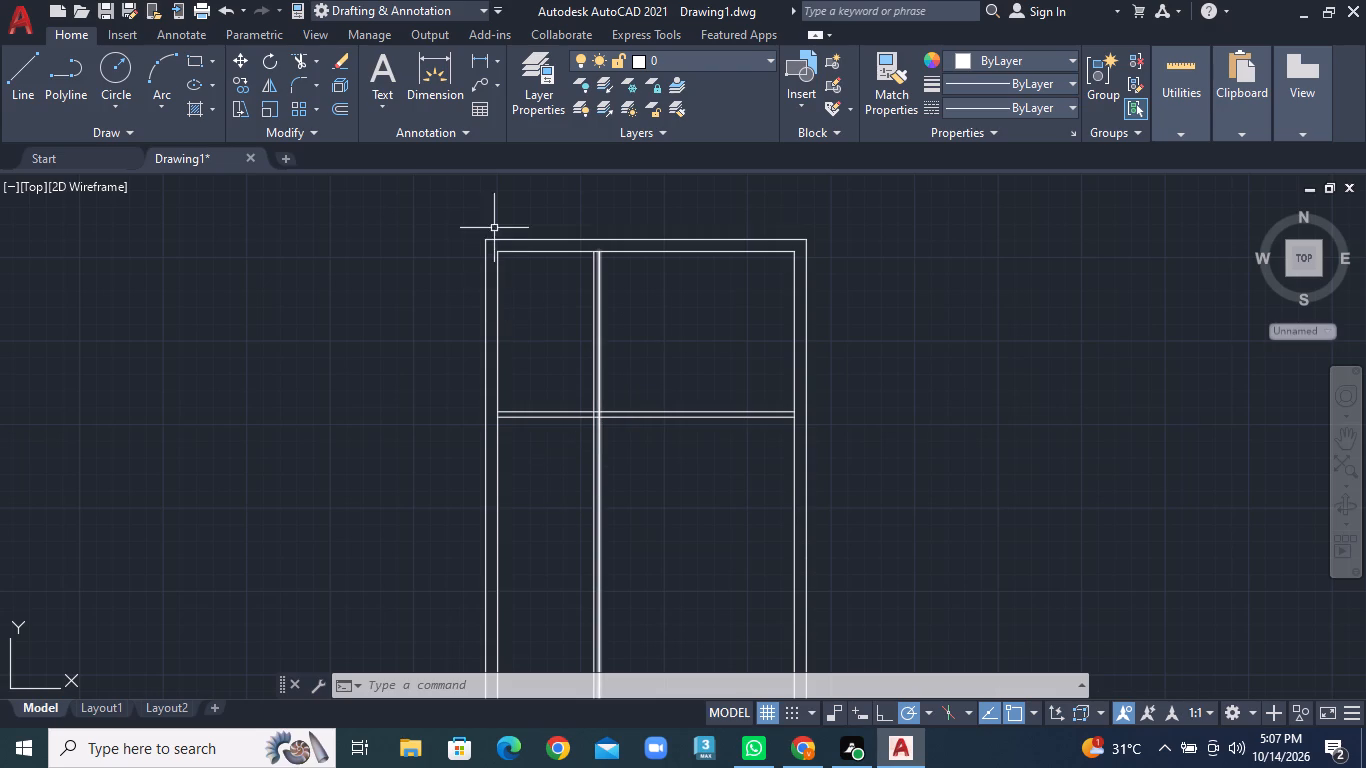
pyautogui.doubleClick(321, 57)
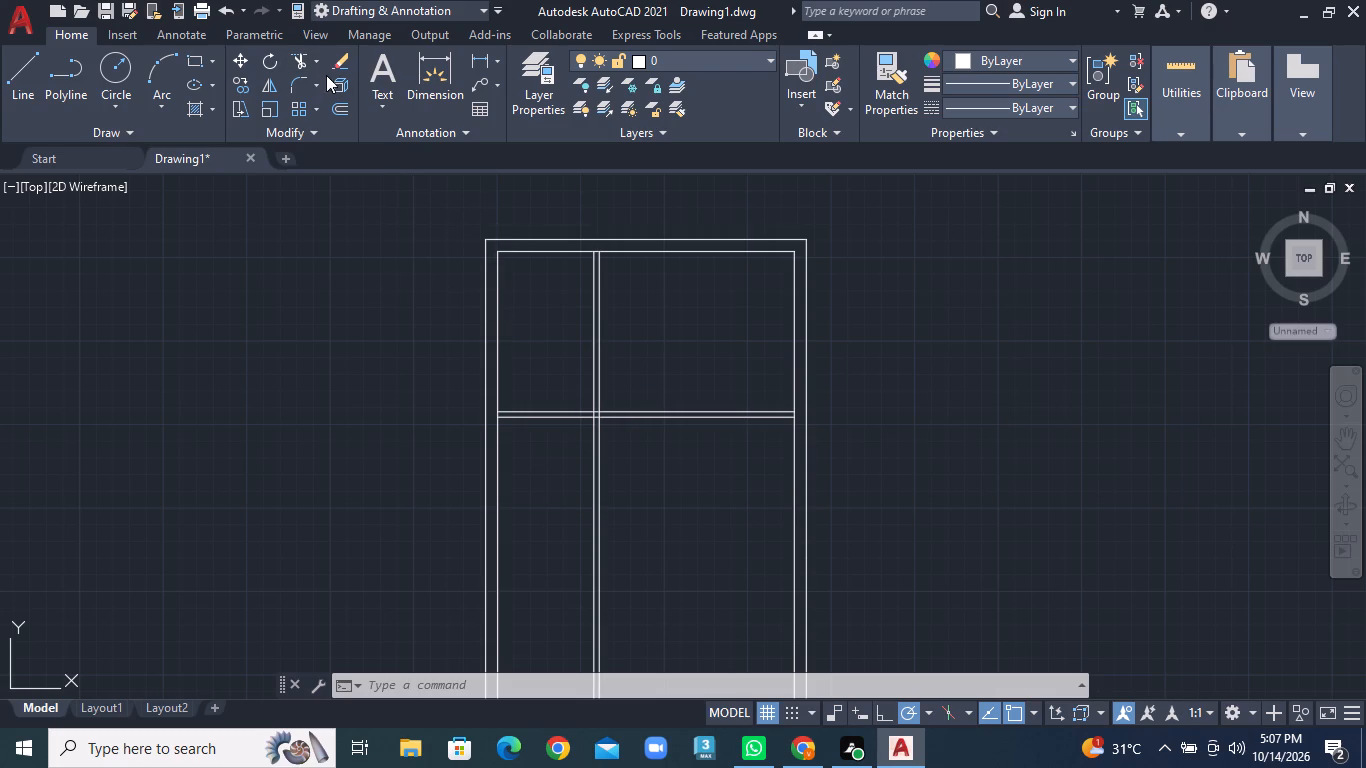
pyautogui.click(334, 106)
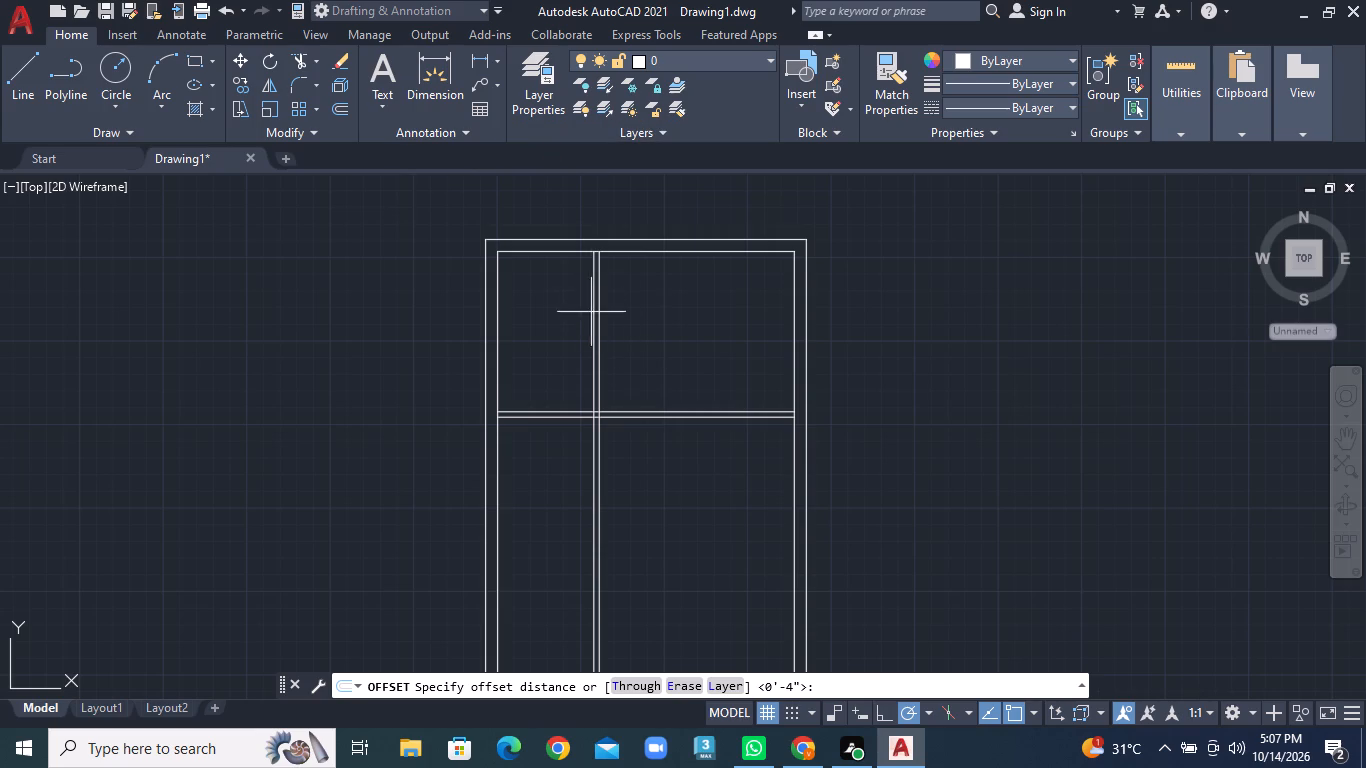
pyautogui.moveTo(692, 447); pyautogui.dragTo(664, 251, button='middle')
pyautogui.scroll(-2, 675, 453)
pyautogui.moveTo(674, 455); pyautogui.dragTo(623, 407, button='middle')
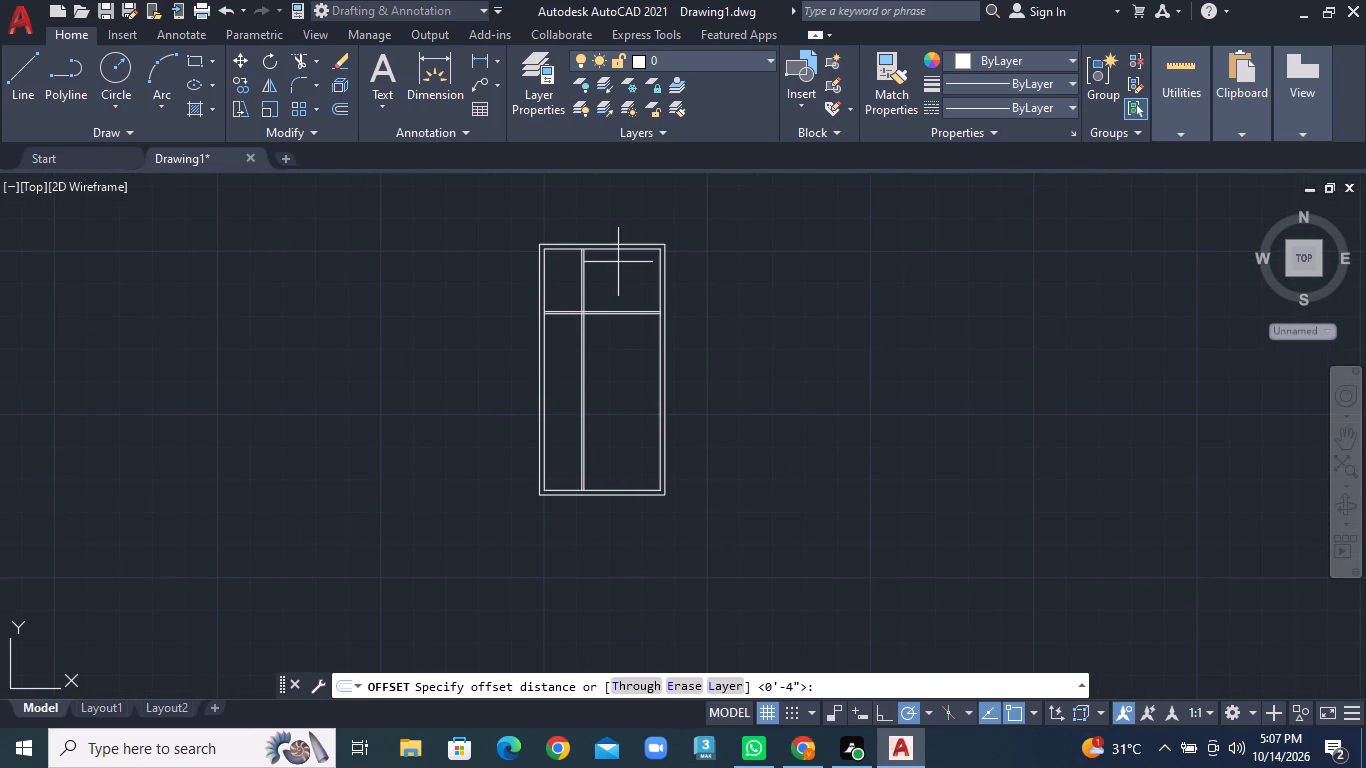
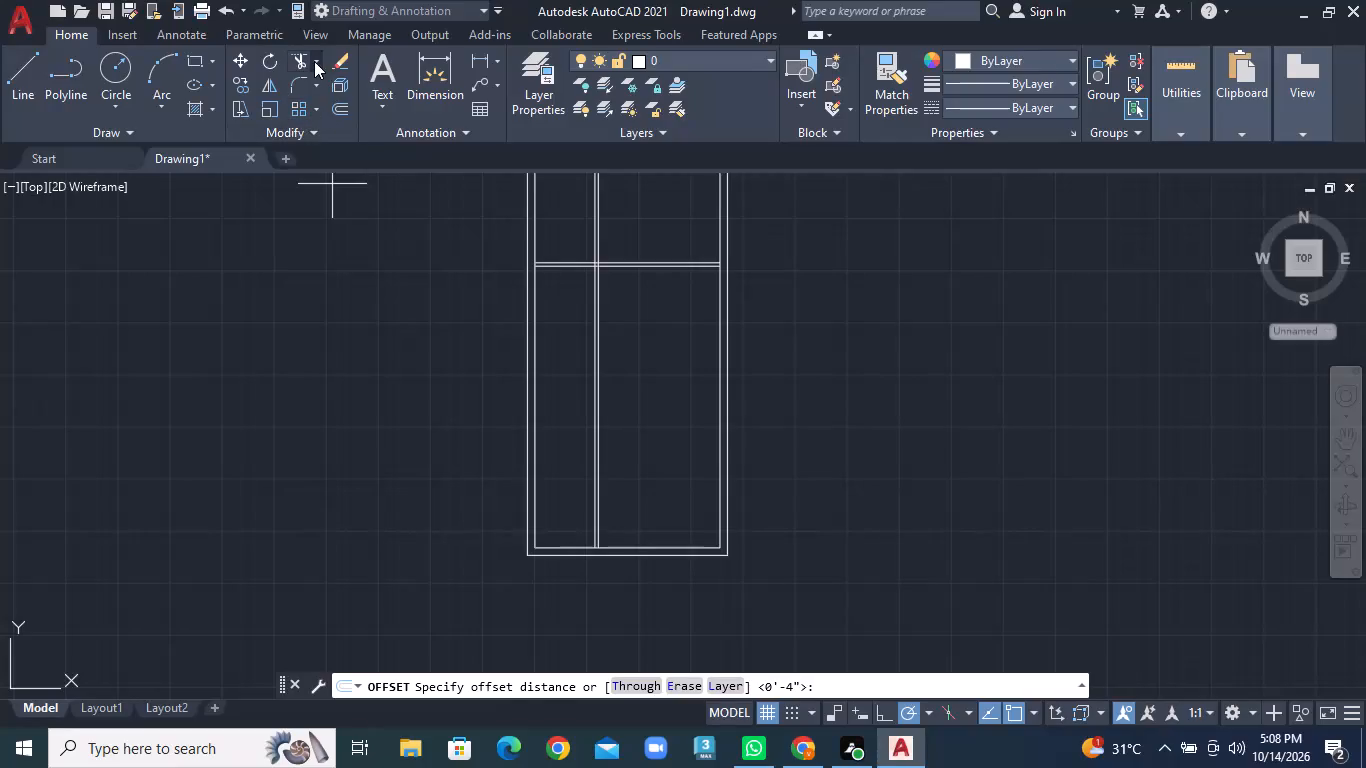
# Trim both lines of the vertical partition below the horizontal partition.
pyautogui.click(319, 56)
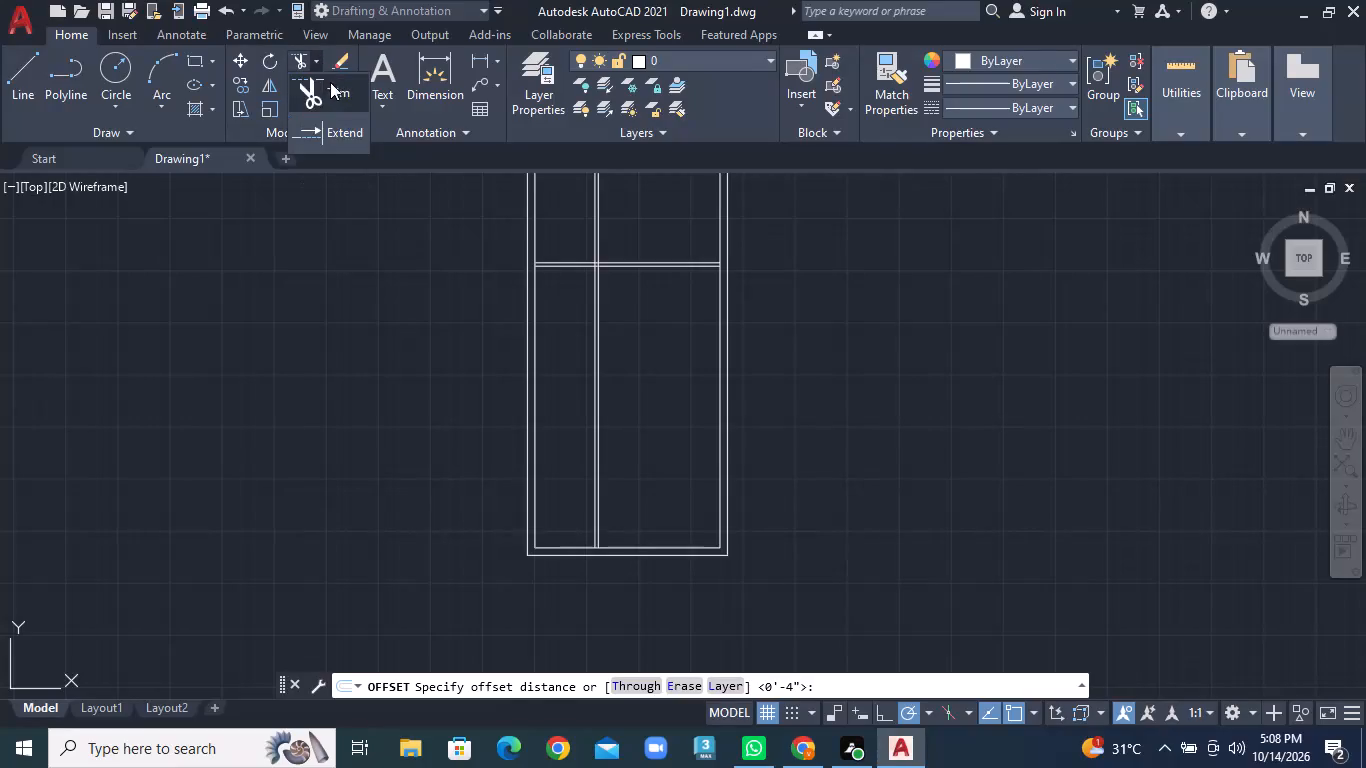
pyautogui.click(331, 85)
pyautogui.click(581, 399)
pyautogui.click(643, 388)
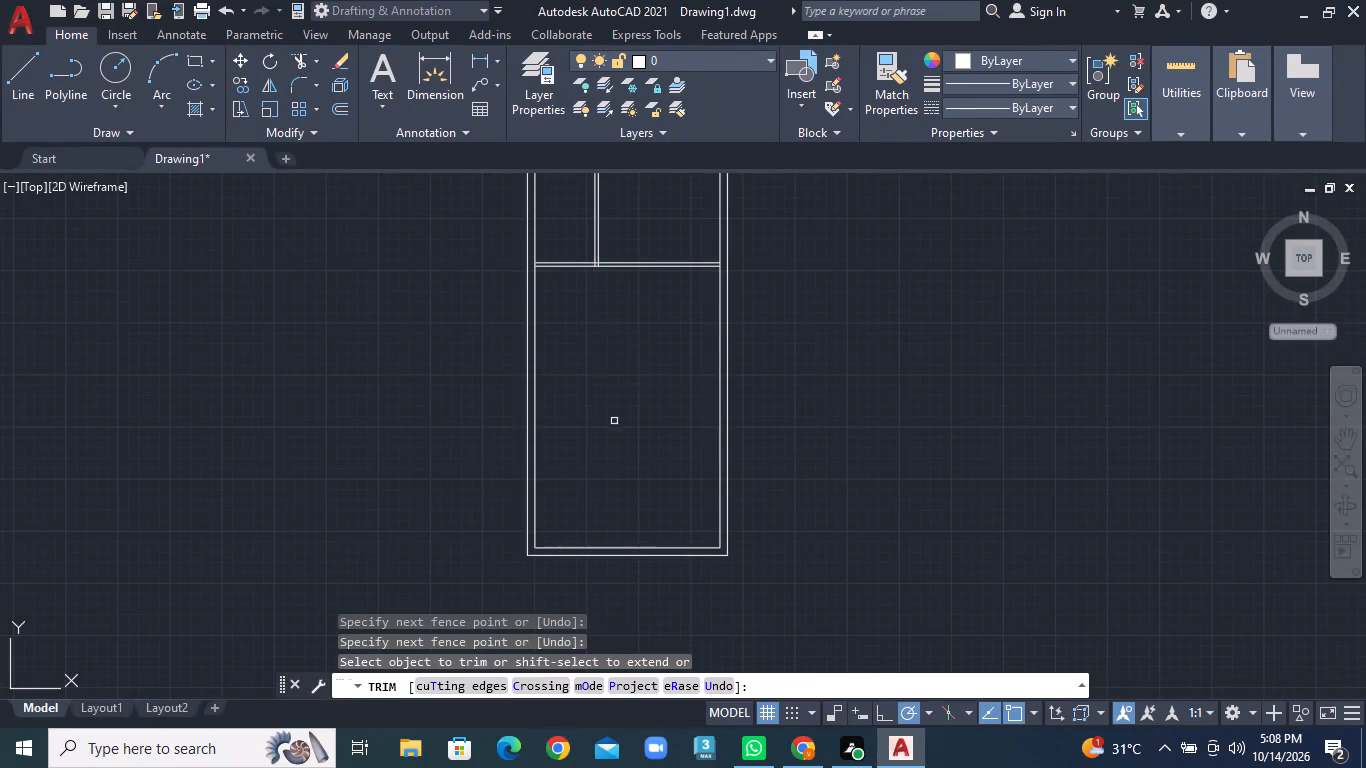
# Offset the inner line of the plan's left wall 8' to the right, into the house.
pyautogui.moveTo(612, 421); pyautogui.dragTo(567, 361, button='middle')
pyautogui.click(343, 107)
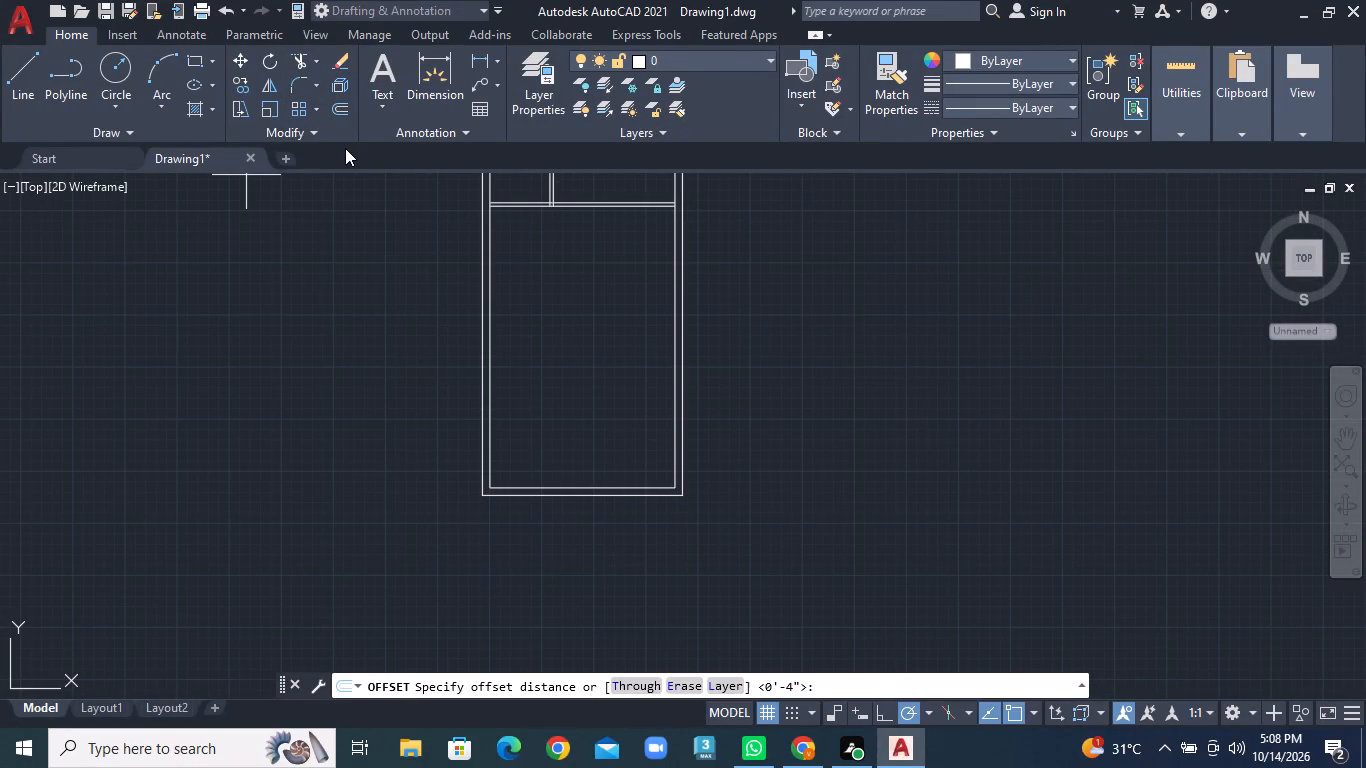
pyautogui.write("8'")
pyautogui.press('Return')
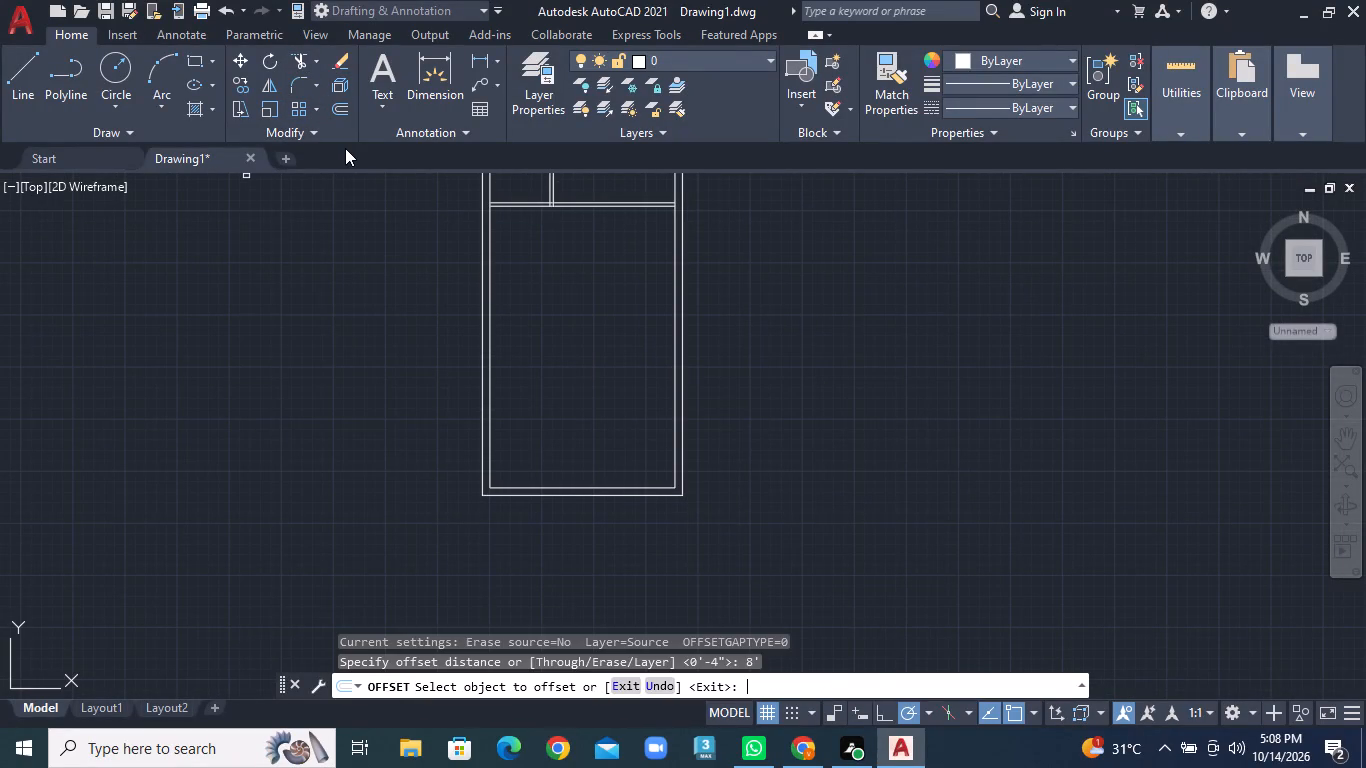
pyautogui.click(491, 349)
pyautogui.click(590, 362)
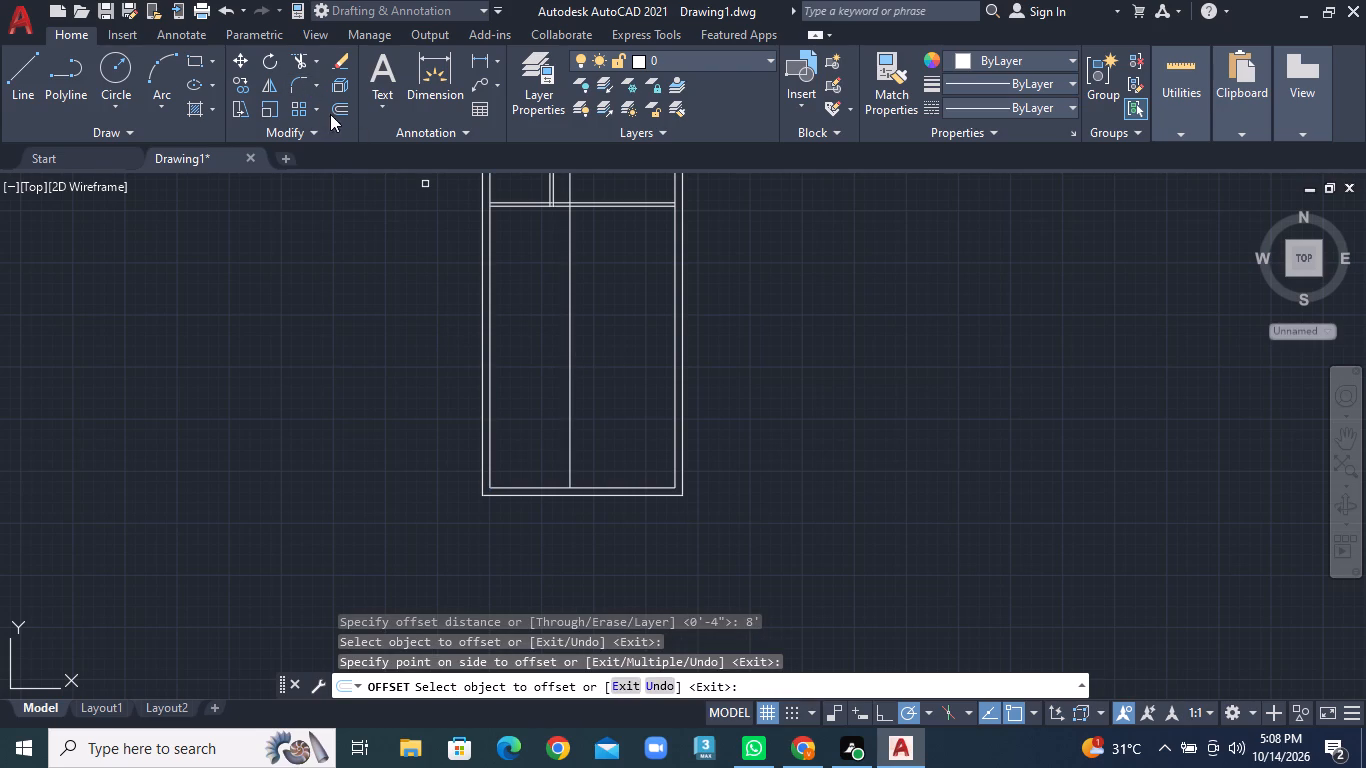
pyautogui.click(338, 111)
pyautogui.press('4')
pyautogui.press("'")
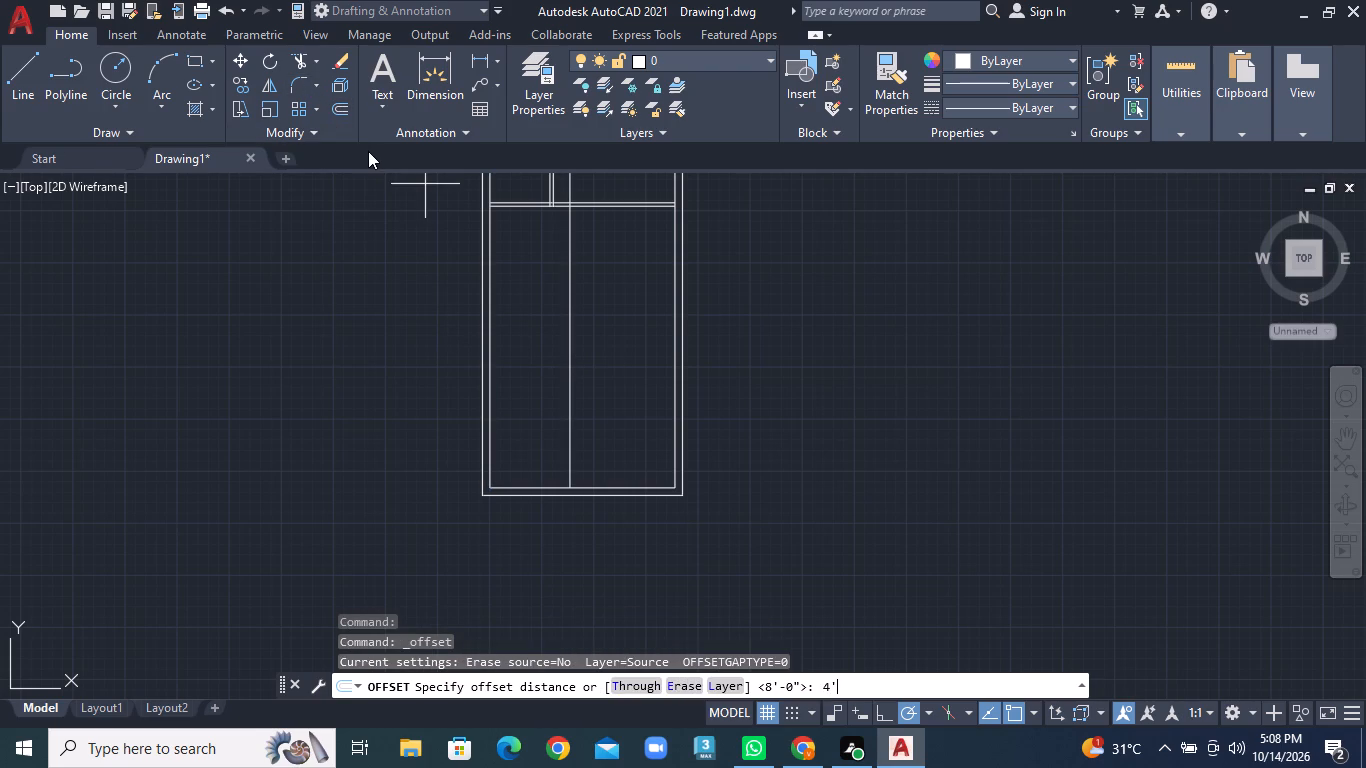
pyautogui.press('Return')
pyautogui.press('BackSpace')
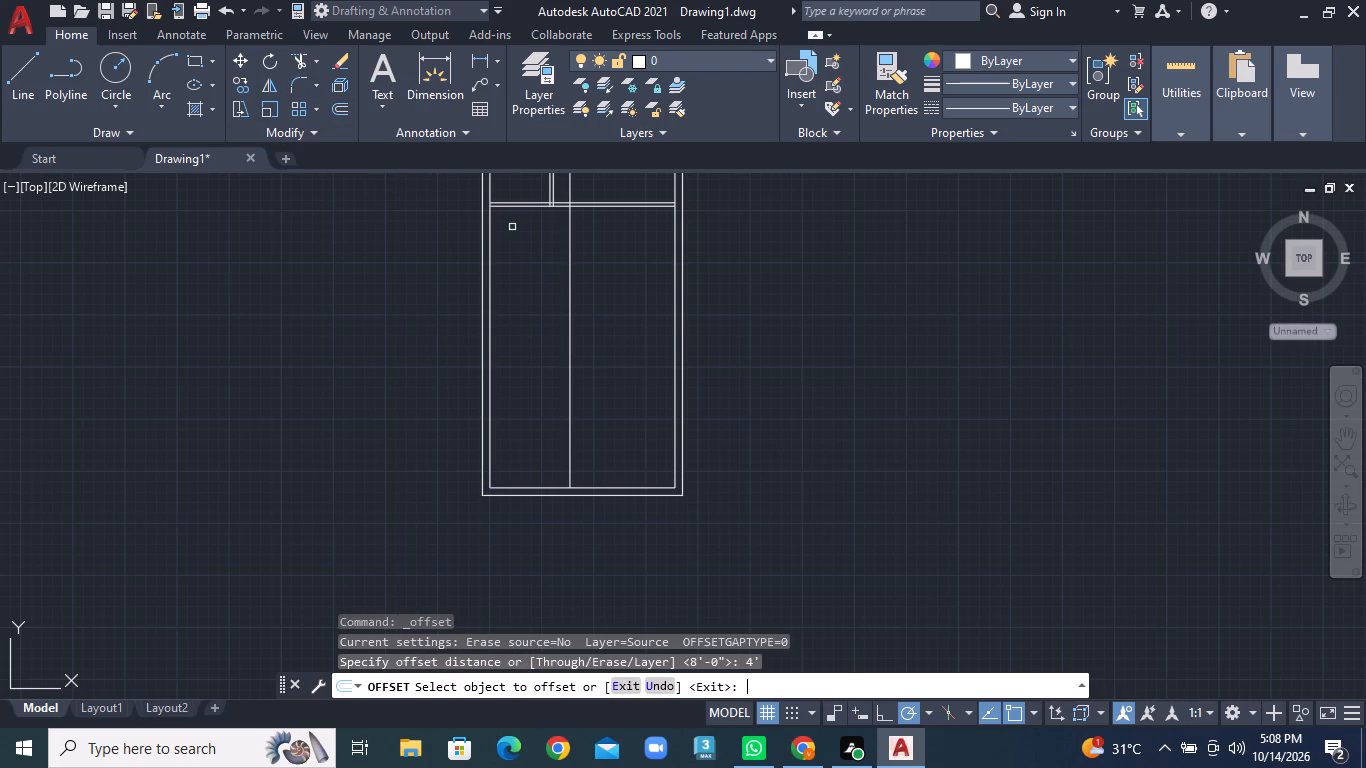
# Offset the new vertical line 4" to the right to give the partition its thickness.
pyautogui.click(341, 114)
pyautogui.press('4')
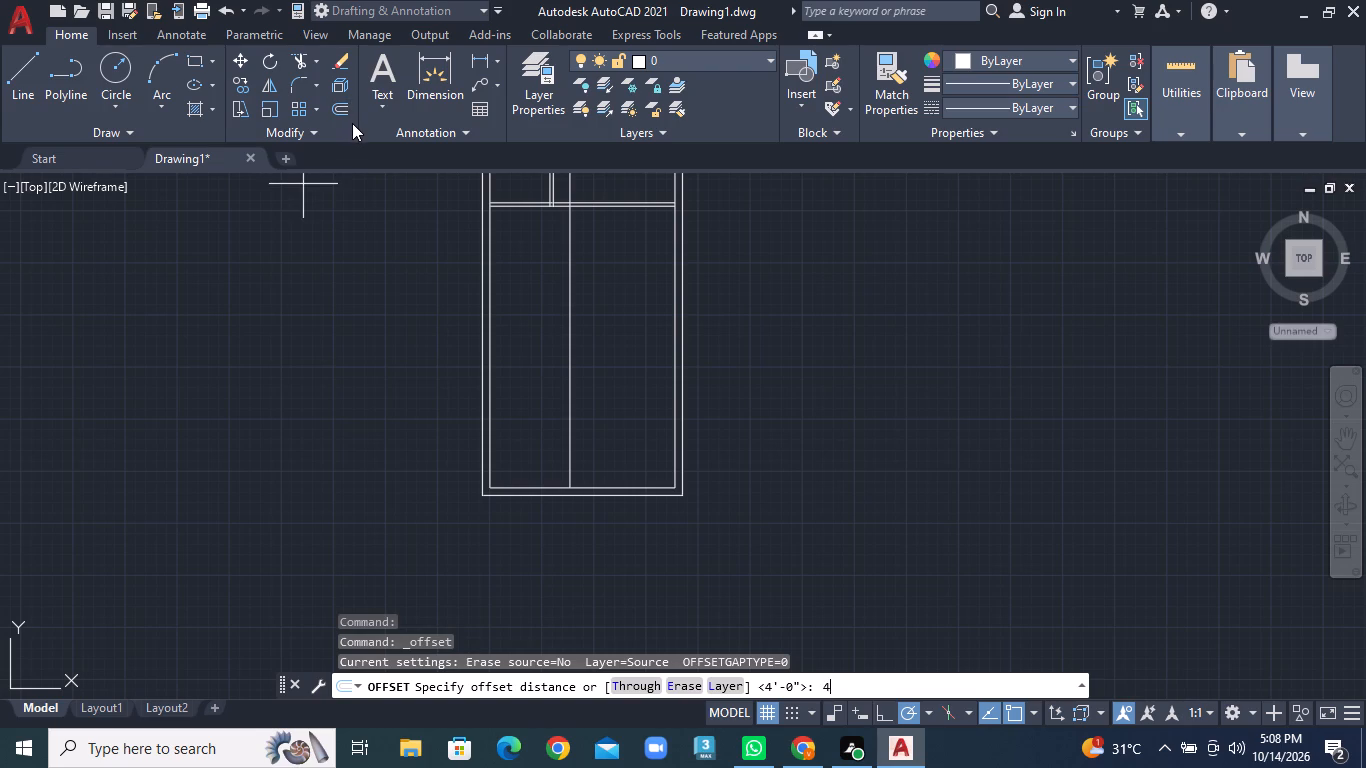
pyautogui.hotkey('shift', '"')
pyautogui.press('Return')
pyautogui.click(572, 308)
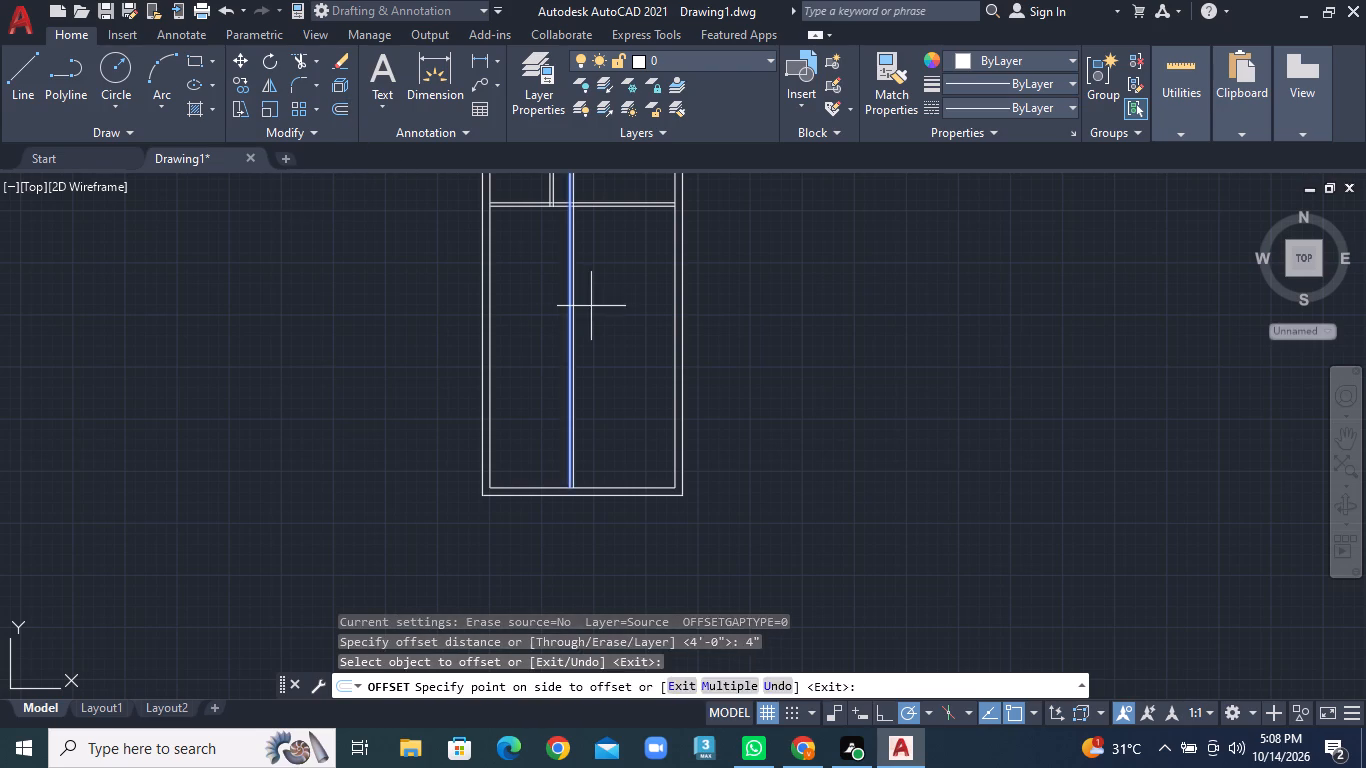
pyautogui.click(593, 305)
# Trim both lines of the new vertical partition above the horizontal partition.
pyautogui.moveTo(588, 225); pyautogui.dragTo(565, 392, button='middle')
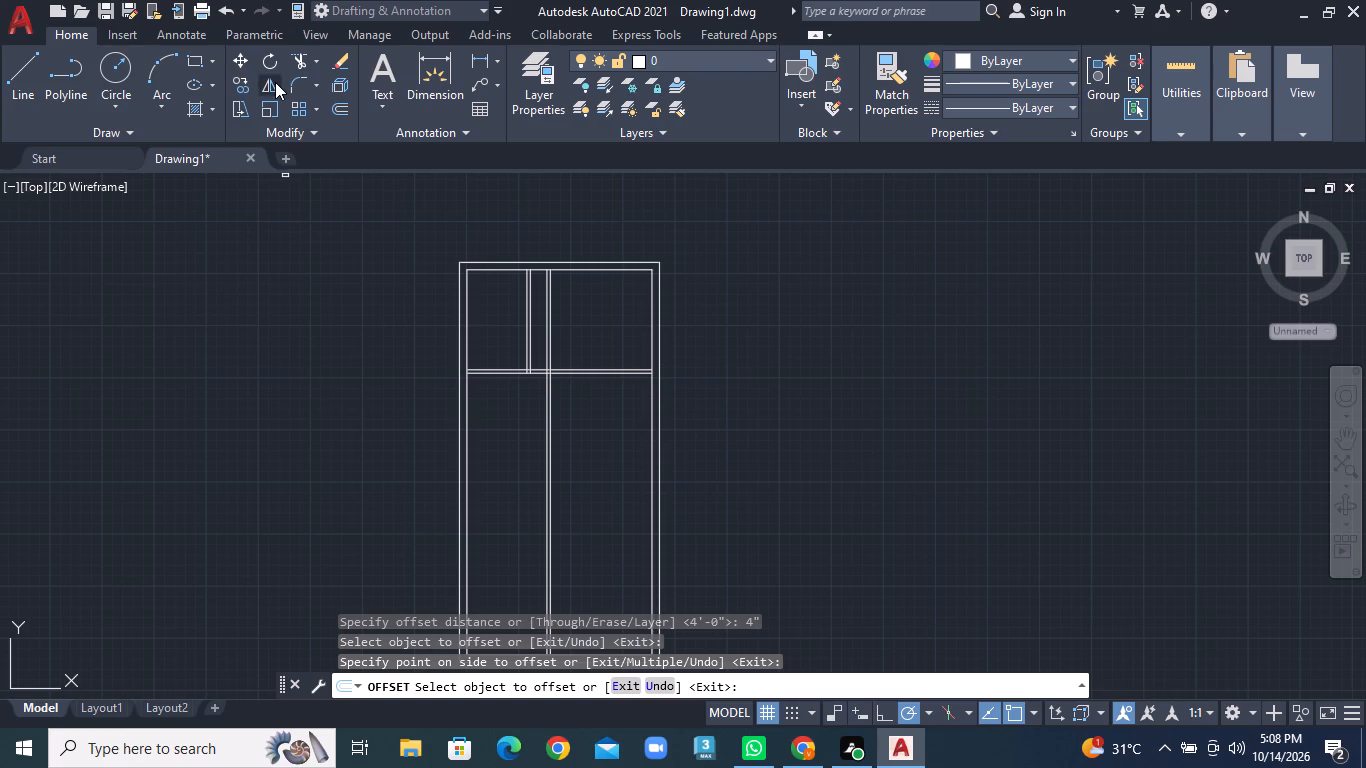
pyautogui.click(317, 61)
pyautogui.click(327, 85)
pyautogui.click(547, 318)
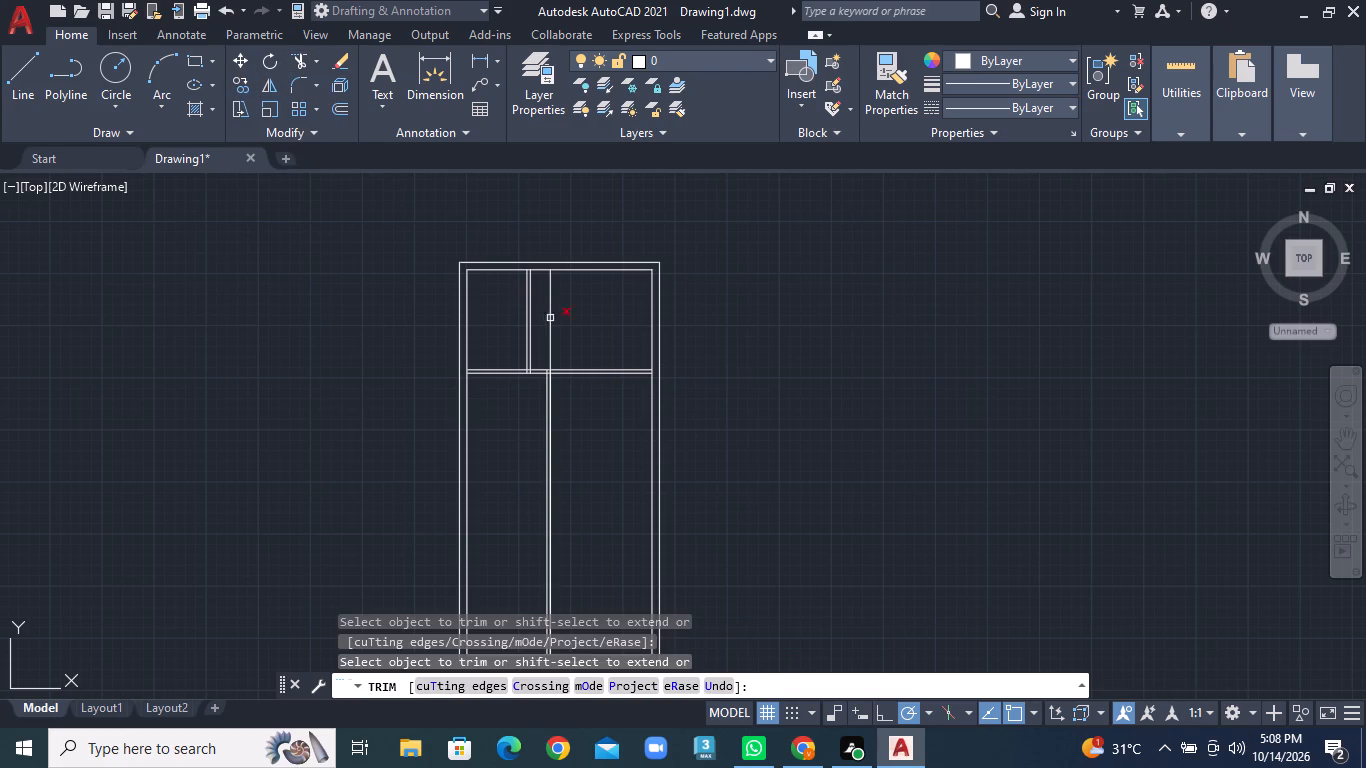
pyautogui.click(560, 321)
pyautogui.click(549, 321)
# Offset the lower line of the horizontal partition 6' downward.
pyautogui.scroll(-1, 549, 321)
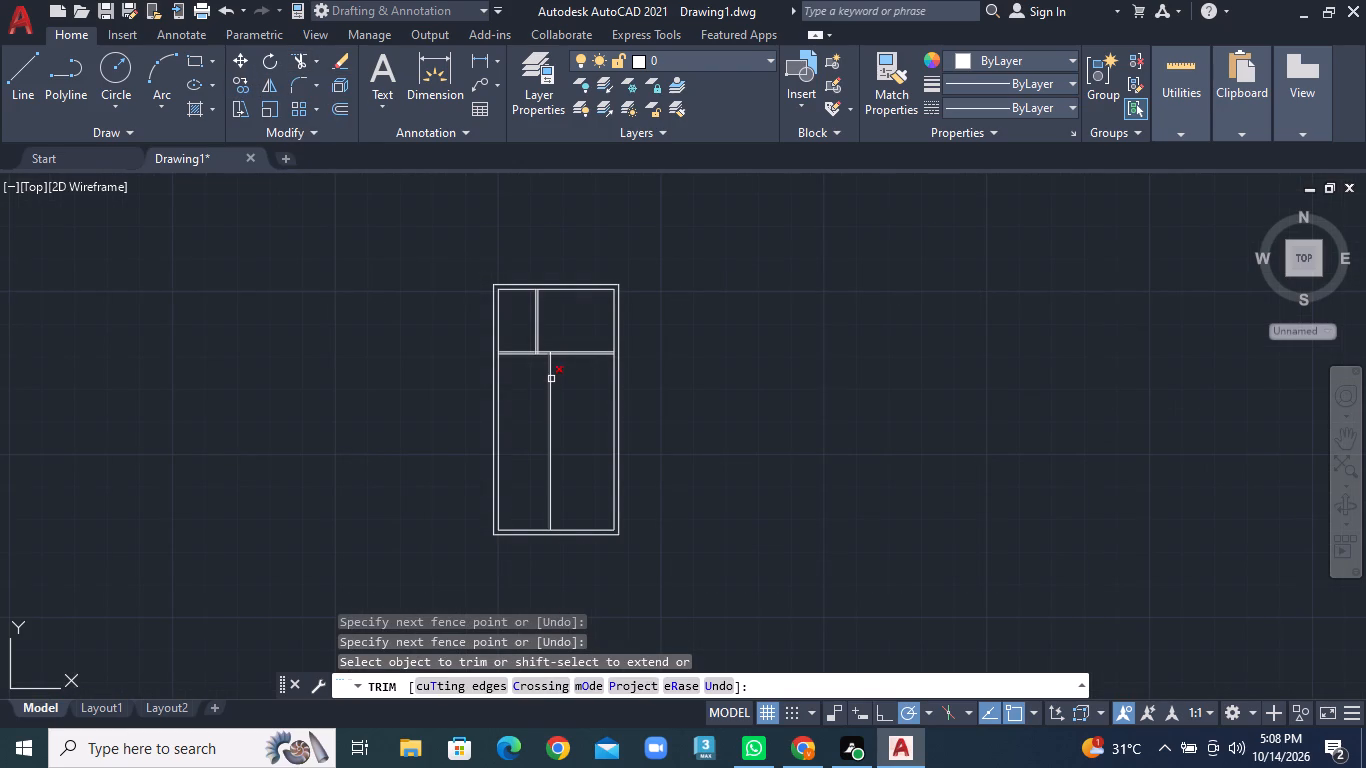
pyautogui.scroll(1, 544, 379)
pyautogui.moveTo(540, 379); pyautogui.dragTo(475, 354, button='middle')
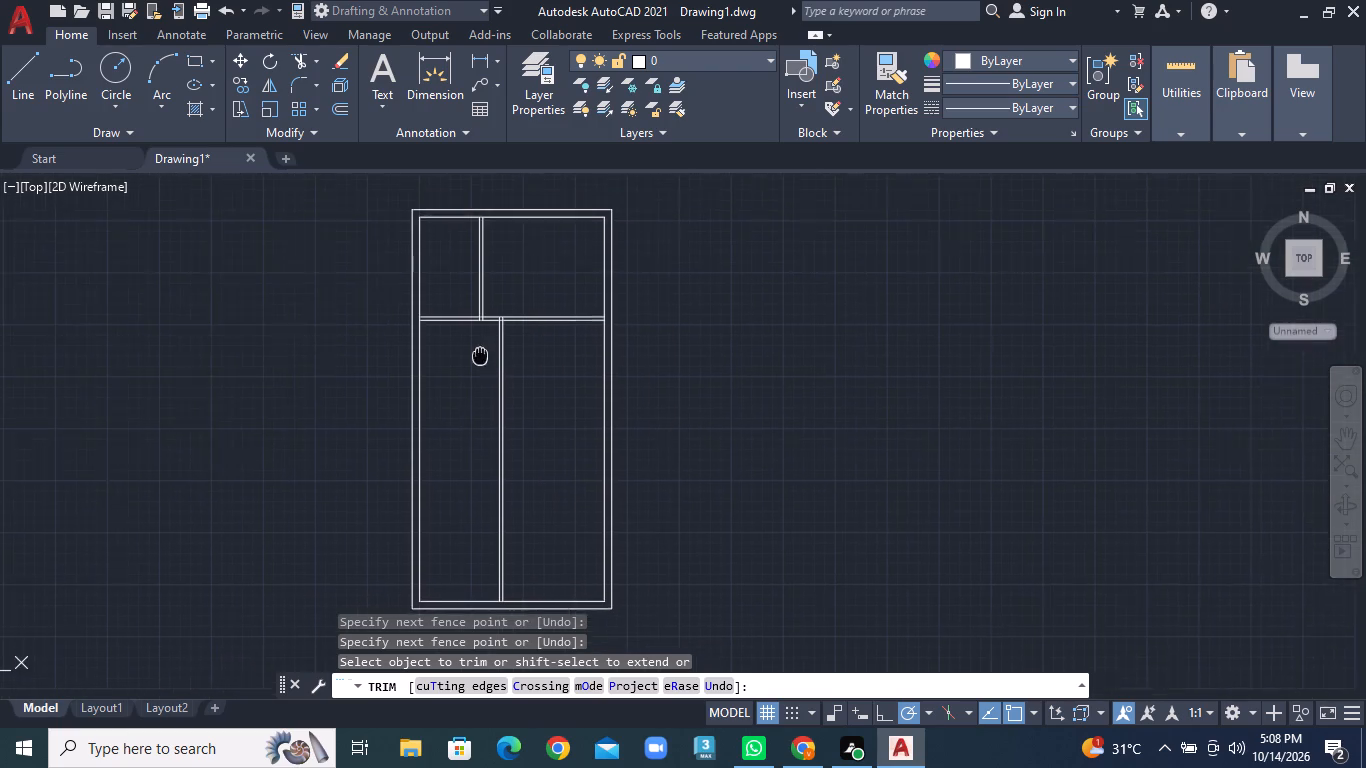
pyautogui.moveTo(475, 354); pyautogui.dragTo(467, 351, button='middle')
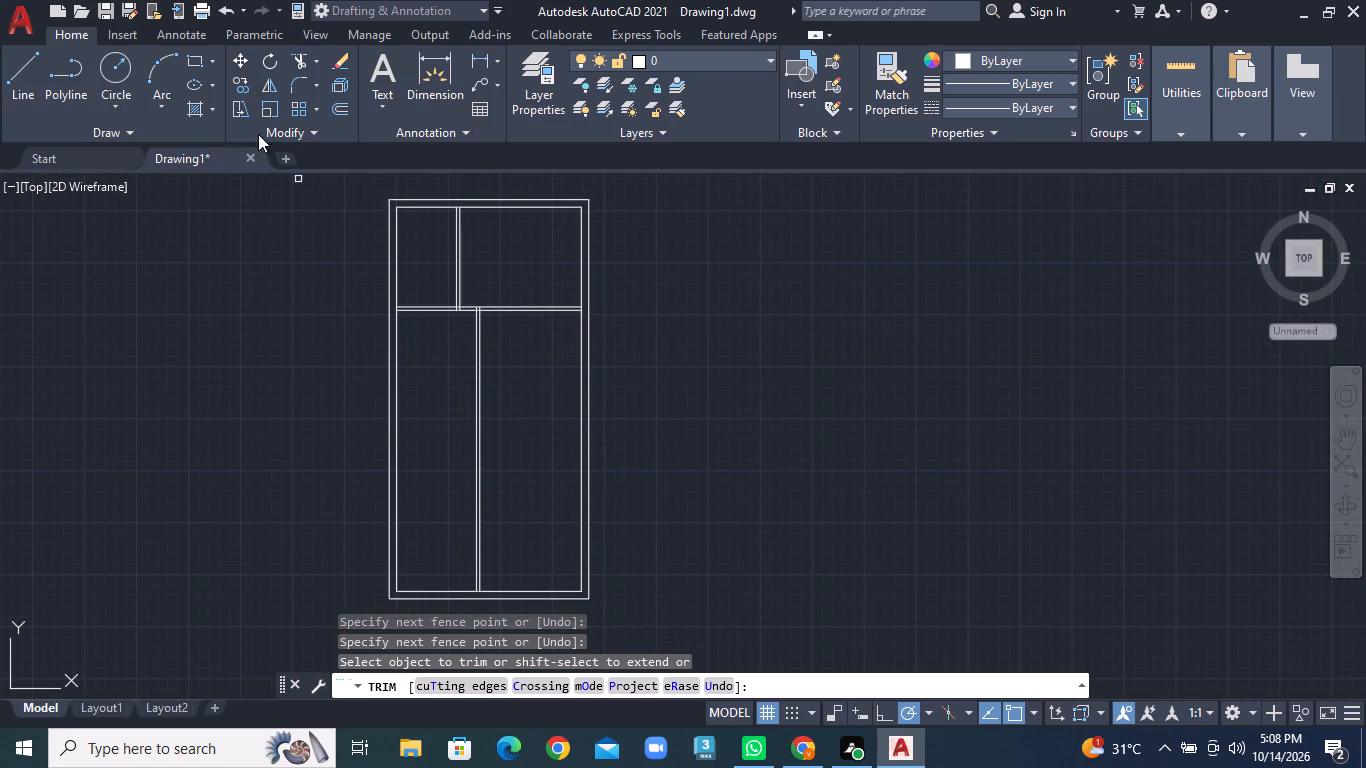
pyautogui.click(337, 114)
pyautogui.scroll(2, 583, 364)
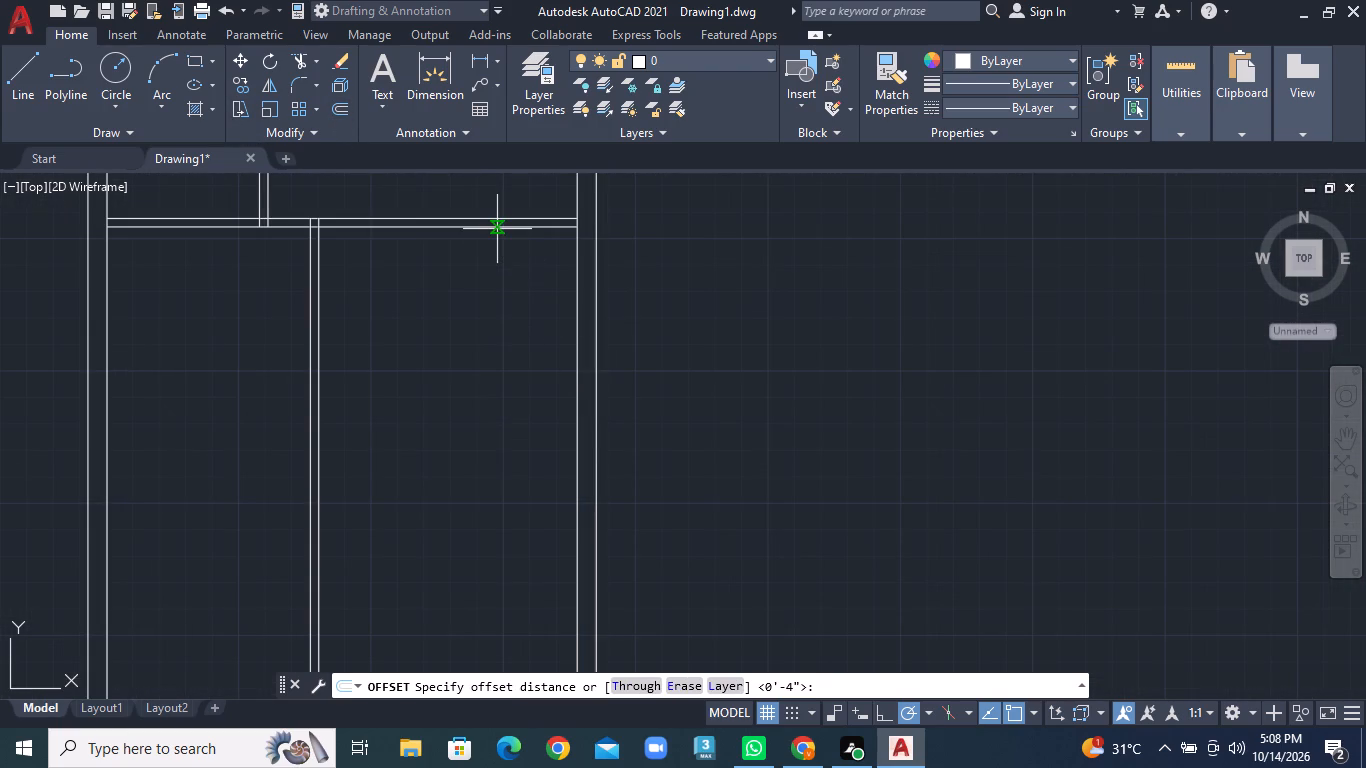
pyautogui.press('6')
pyautogui.press("'")
pyautogui.press('Return')
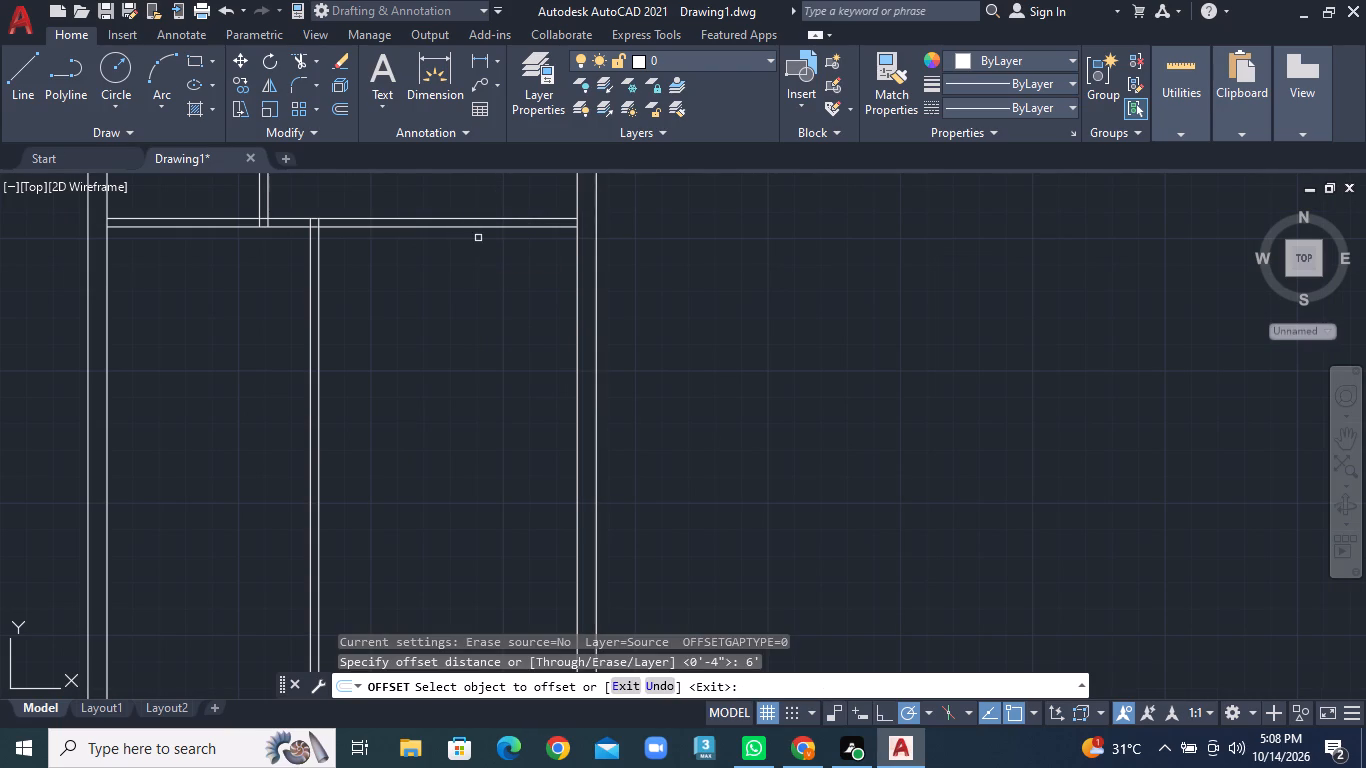
pyautogui.click(495, 226)
pyautogui.click(487, 299)
# Offset the new horizontal line 4" downward to form the second horizontal partition.
pyautogui.click(348, 107)
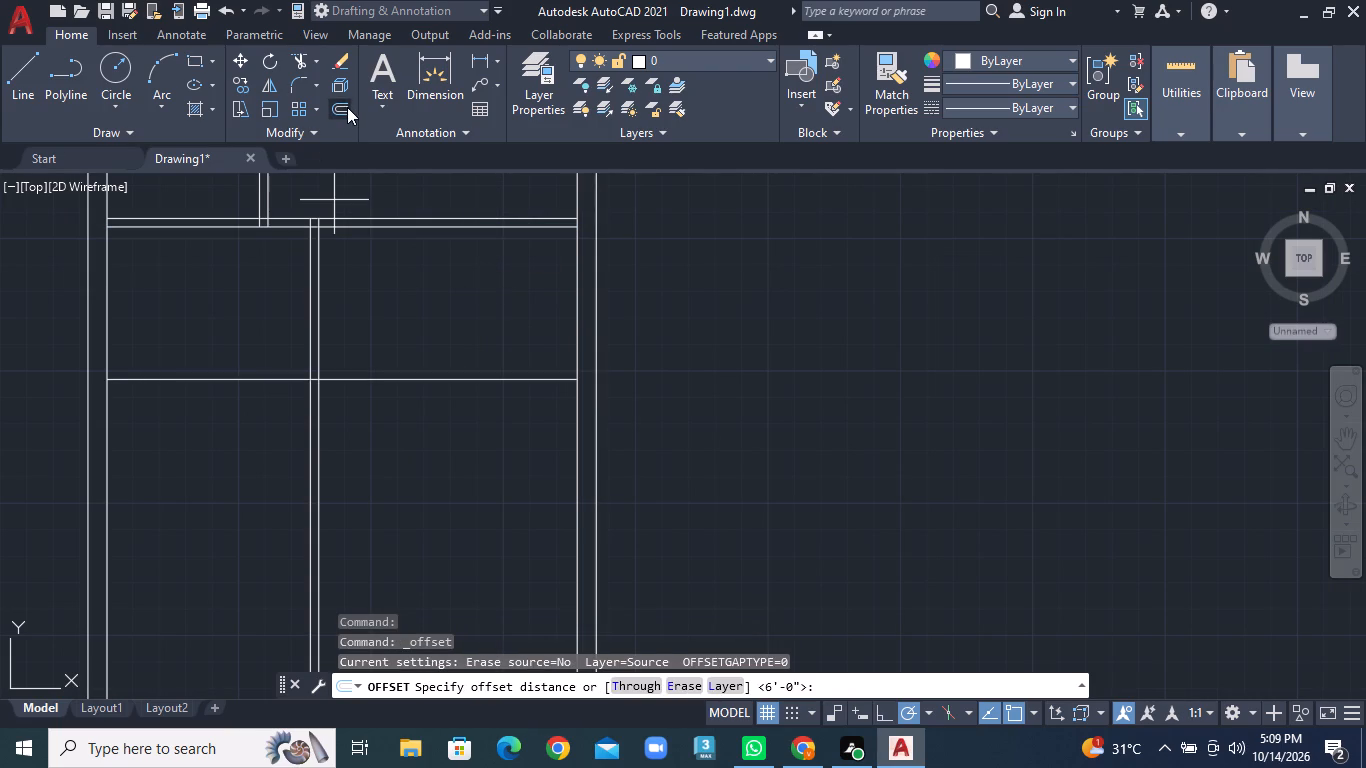
pyautogui.write('4"')
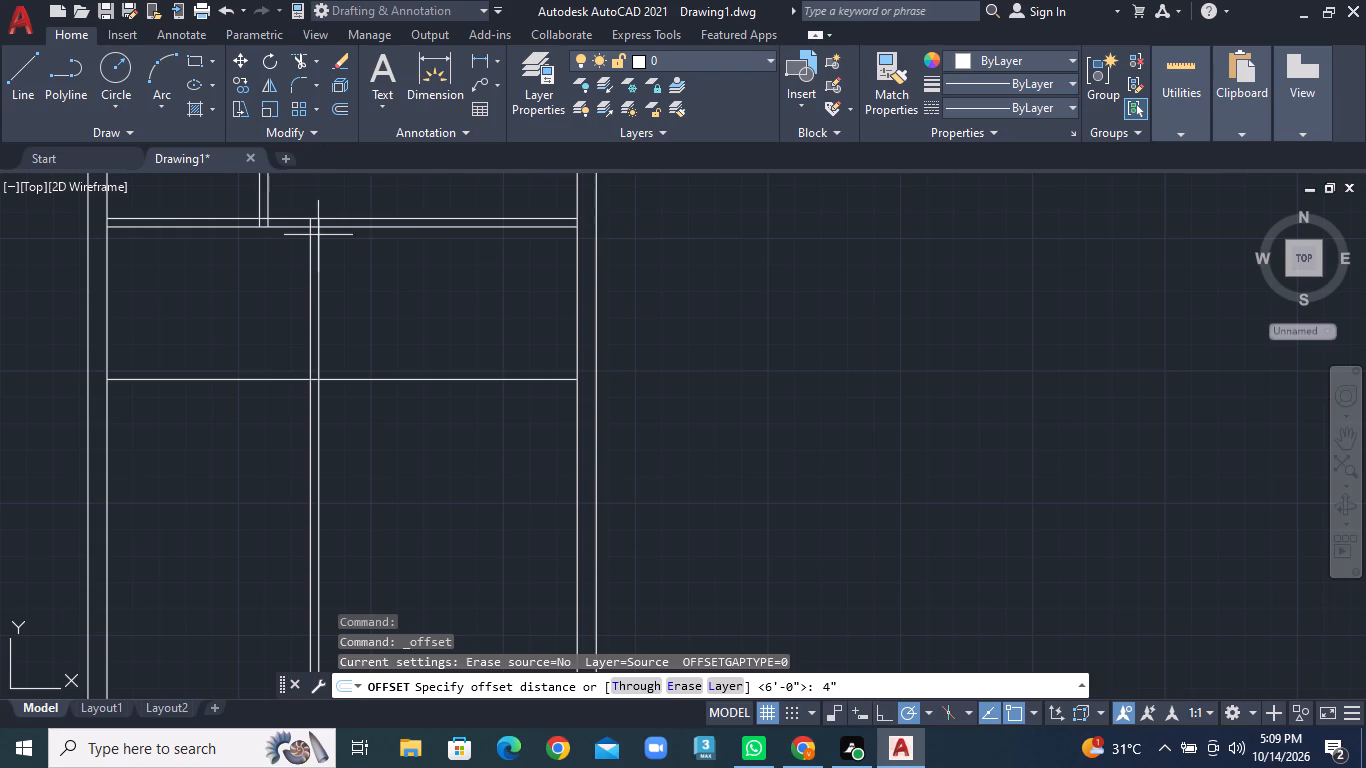
pyautogui.press('Return')
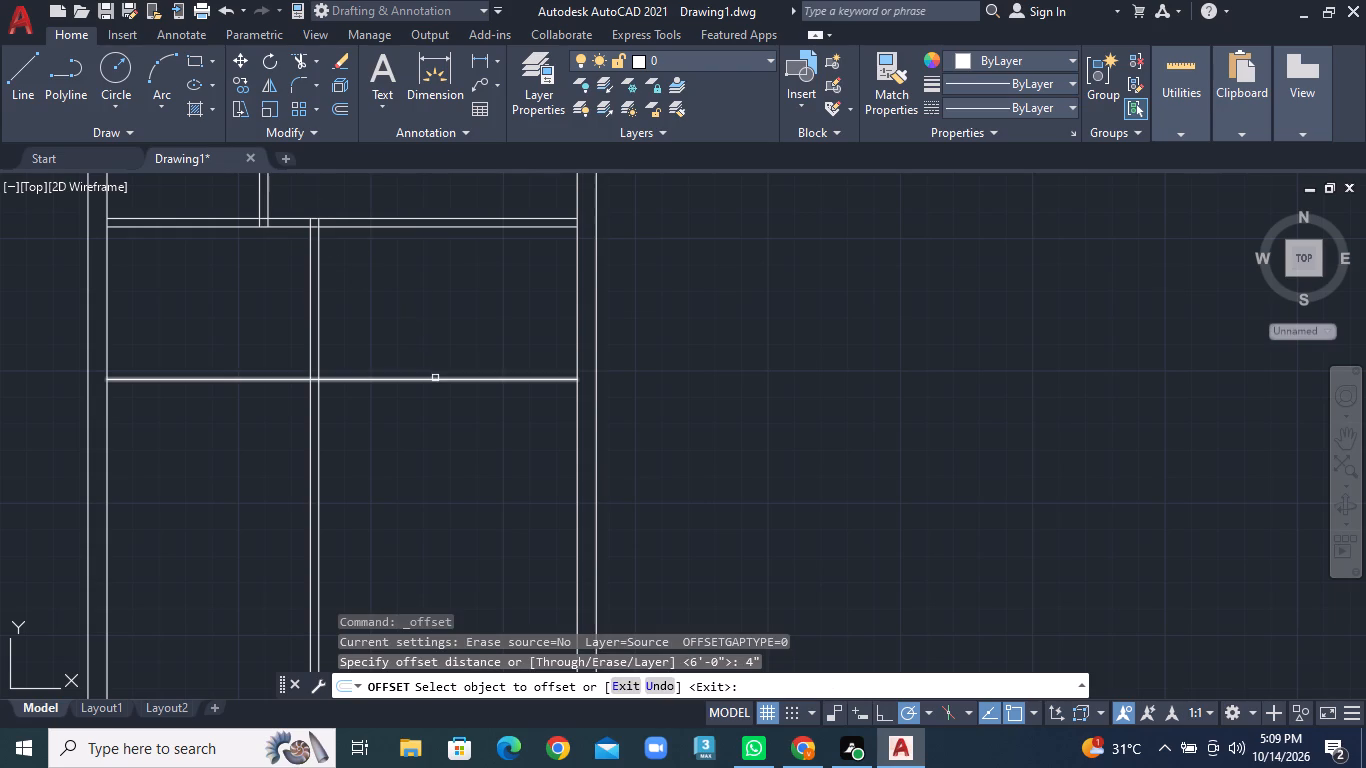
pyautogui.click(435, 378)
pyautogui.click(432, 400)
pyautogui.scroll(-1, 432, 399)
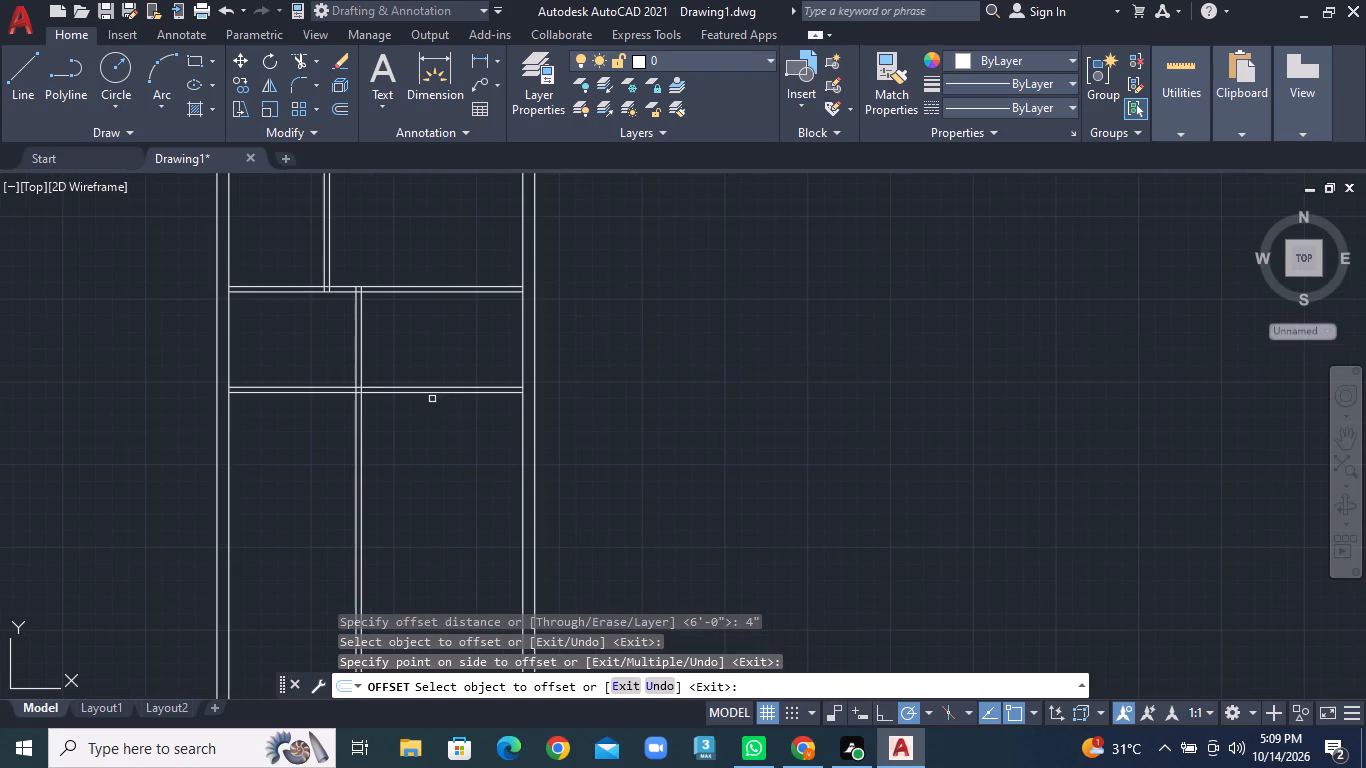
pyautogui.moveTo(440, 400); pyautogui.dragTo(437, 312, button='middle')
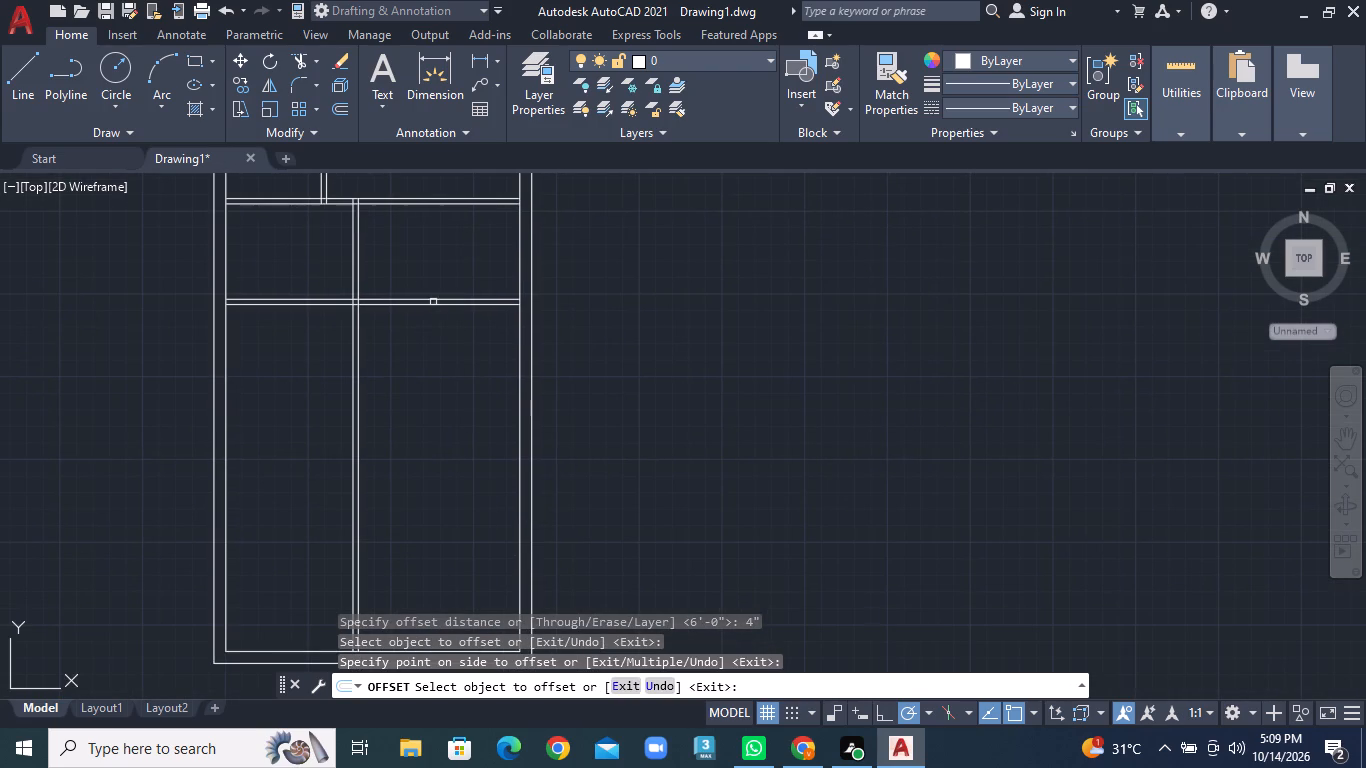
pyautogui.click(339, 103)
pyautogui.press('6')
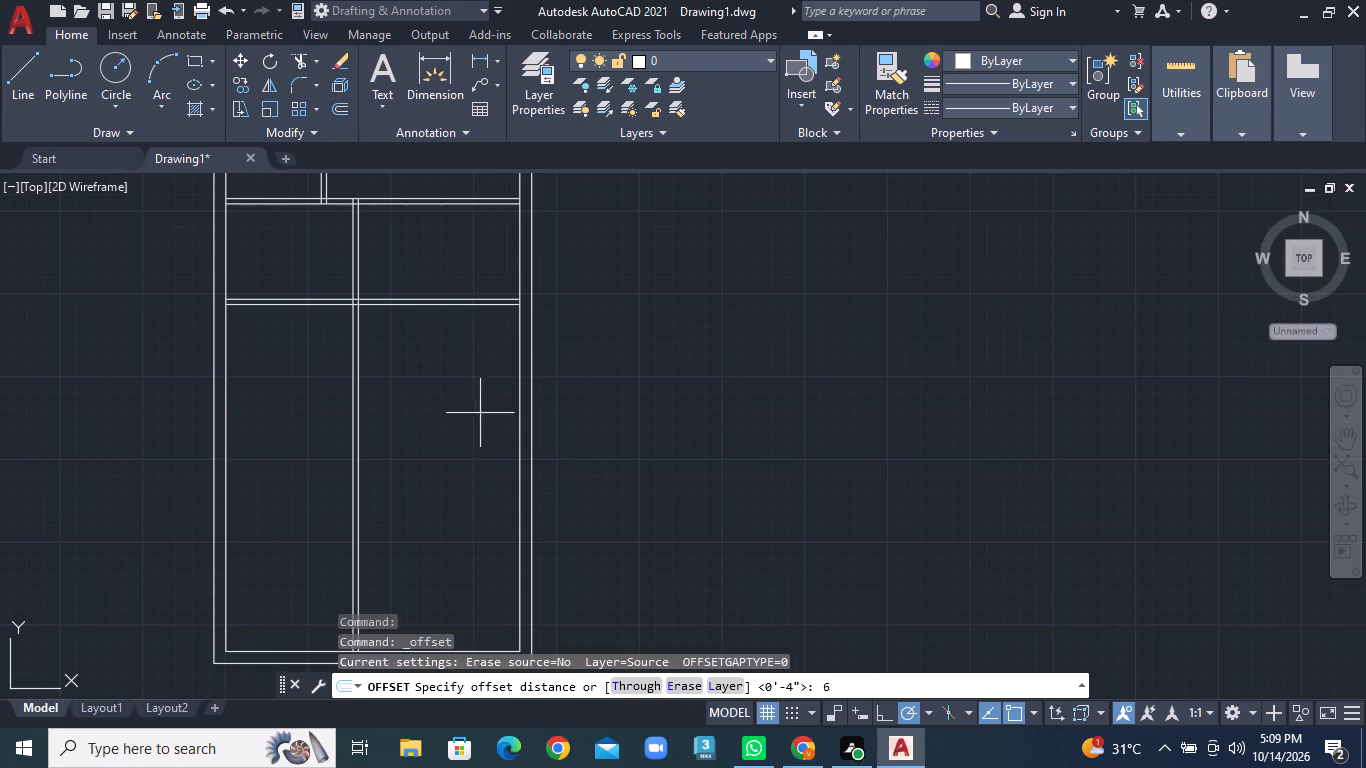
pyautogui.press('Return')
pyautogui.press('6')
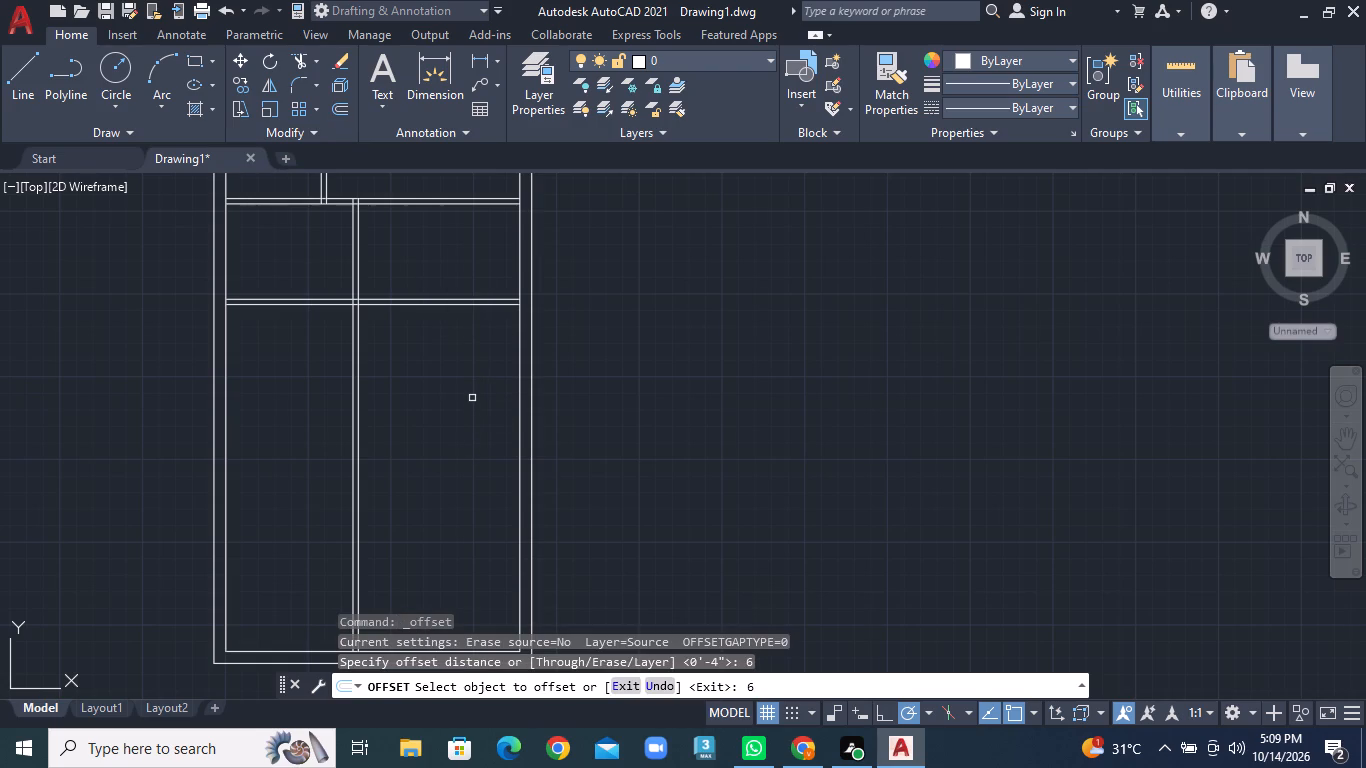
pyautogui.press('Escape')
# Offset the lower line of the second horizontal partition 6' downward.
pyautogui.click(336, 114)
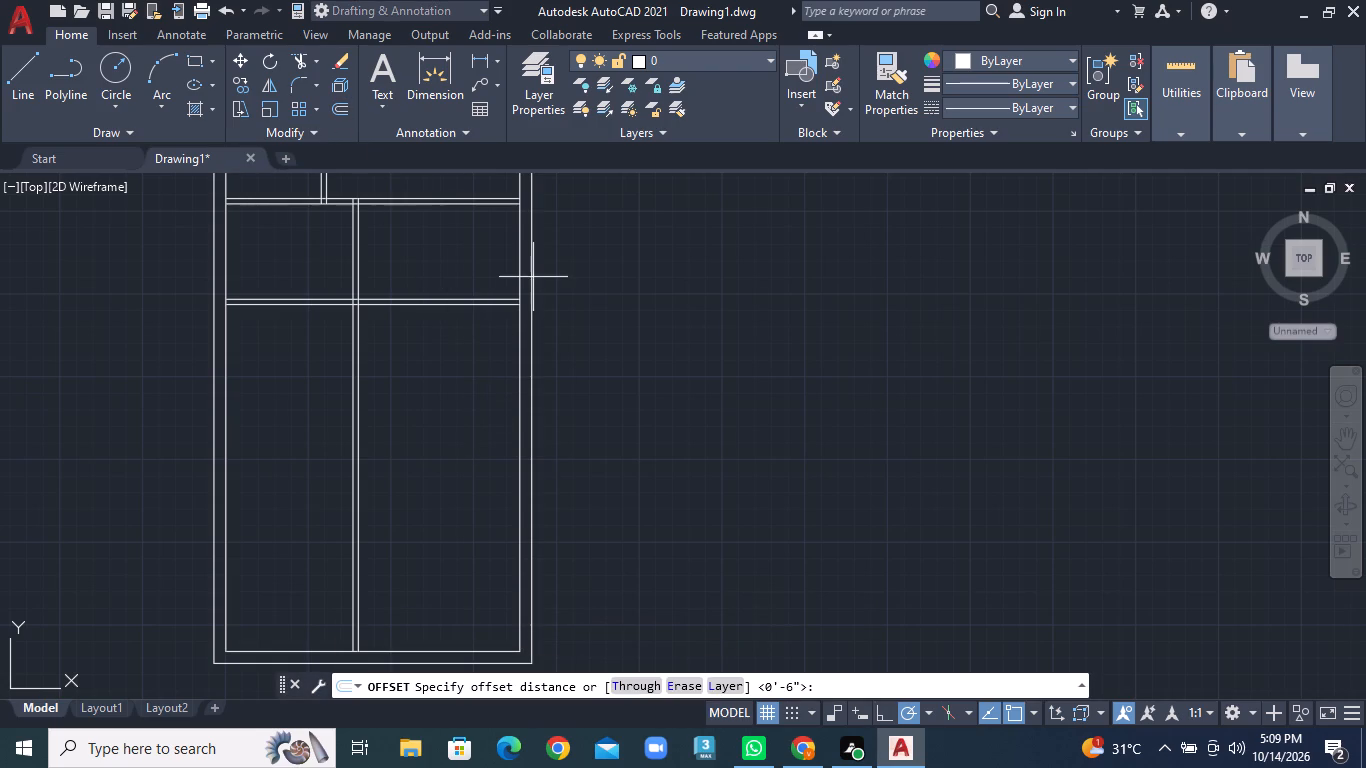
pyautogui.write("6'")
pyautogui.press('Return')
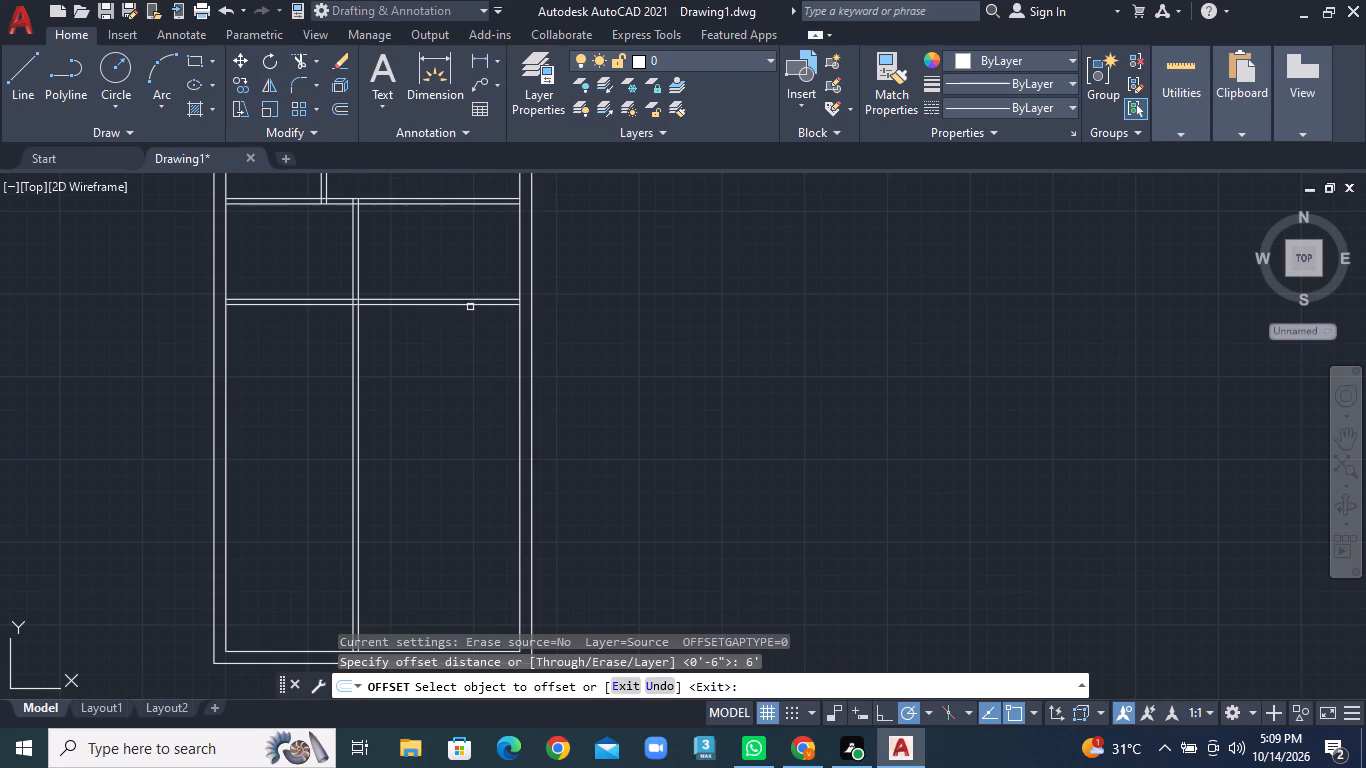
pyautogui.click(470, 305)
pyautogui.click(474, 396)
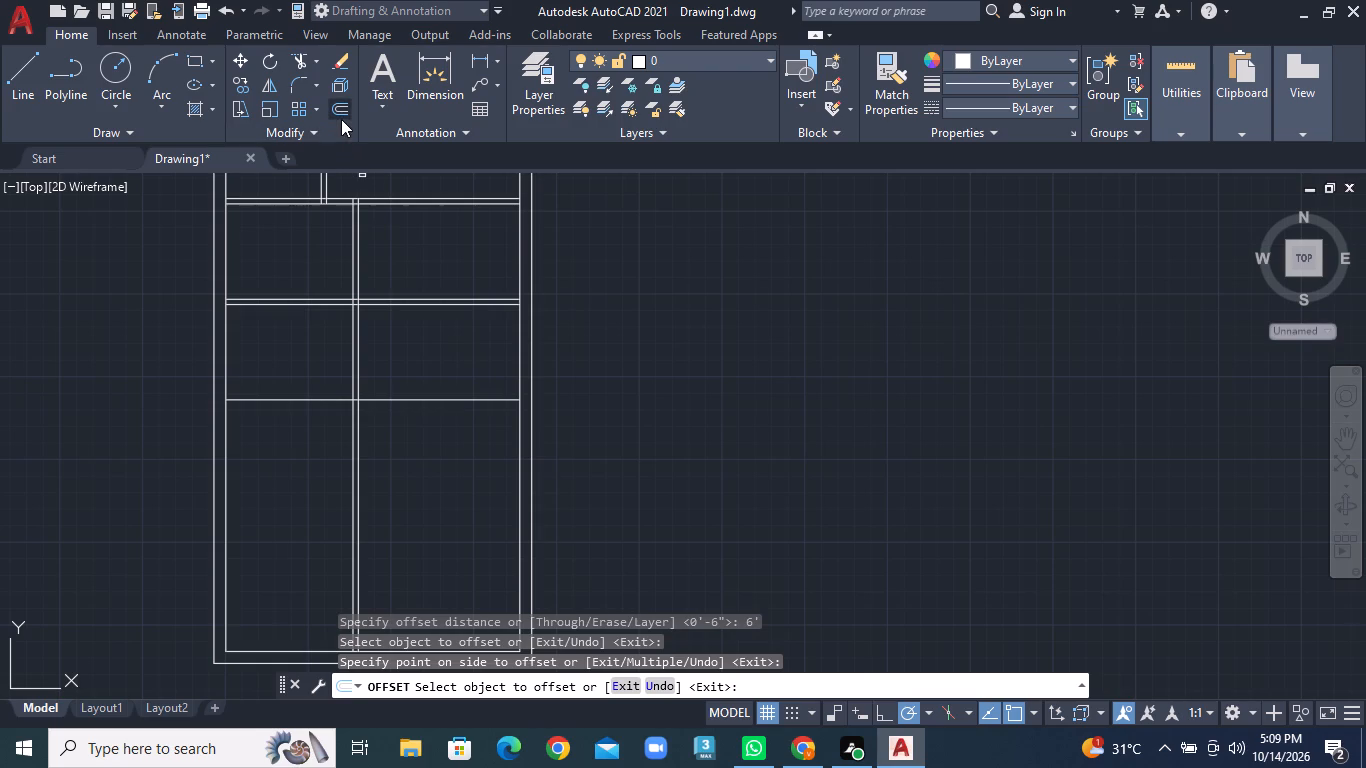
# Offset the new horizontal line 4" downward to form the third horizontal partition.
pyautogui.click(341, 116)
pyautogui.press('4')
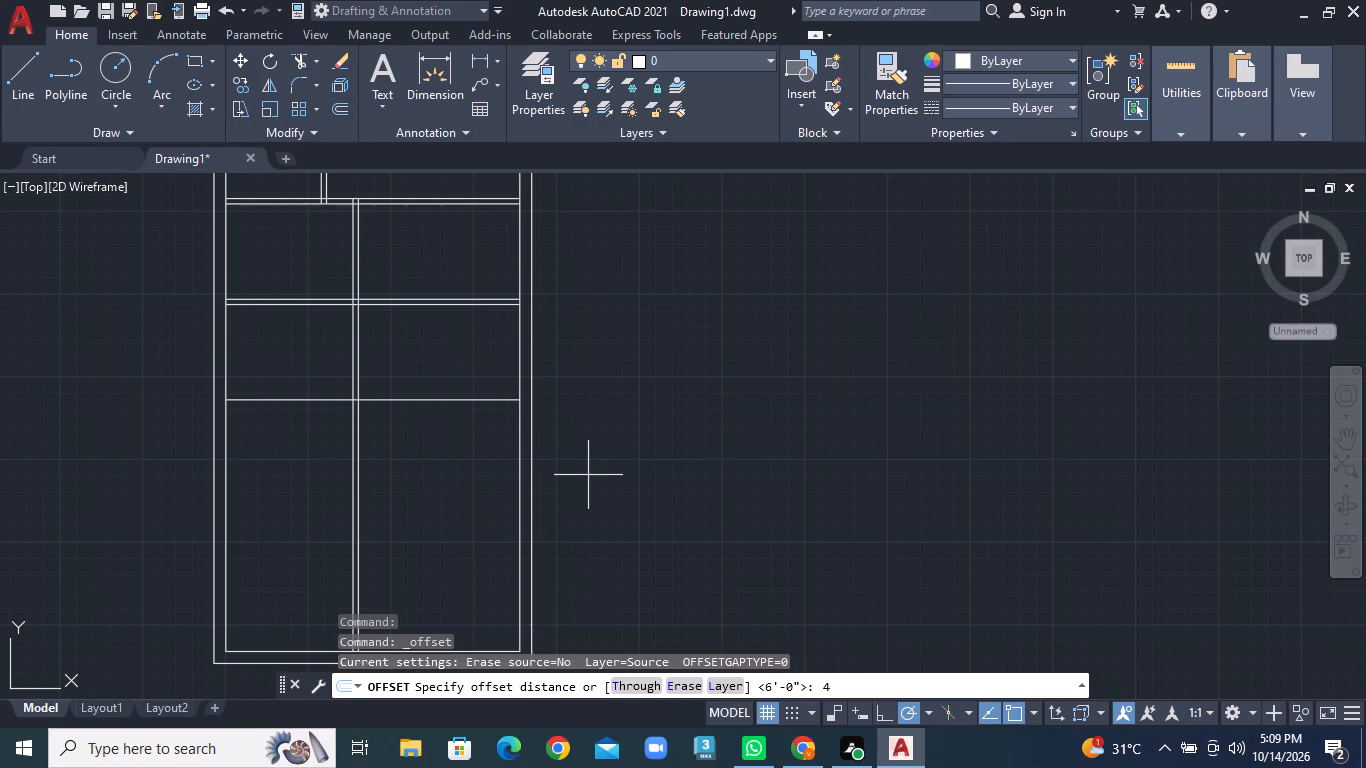
pyautogui.hotkey('shift', '"')
pyautogui.press('Return')
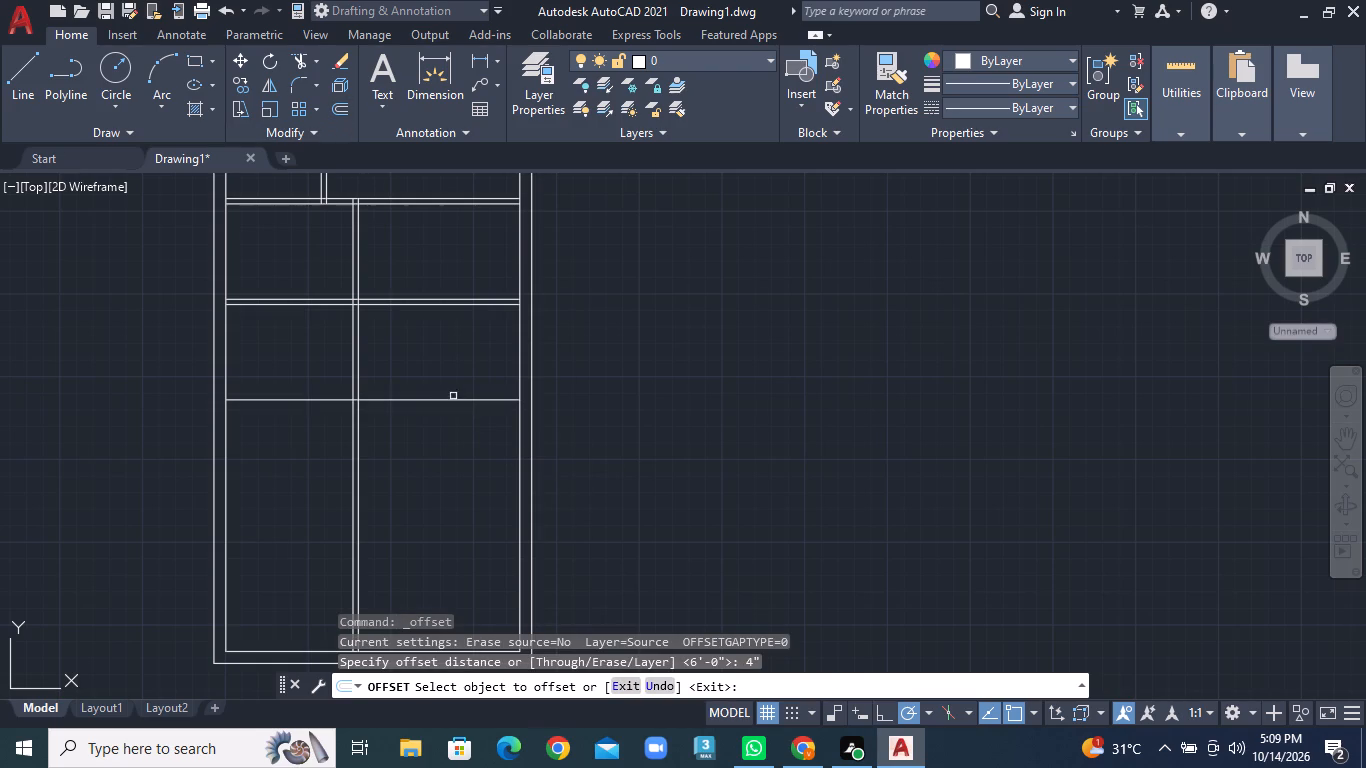
pyautogui.click(459, 400)
pyautogui.click(457, 452)
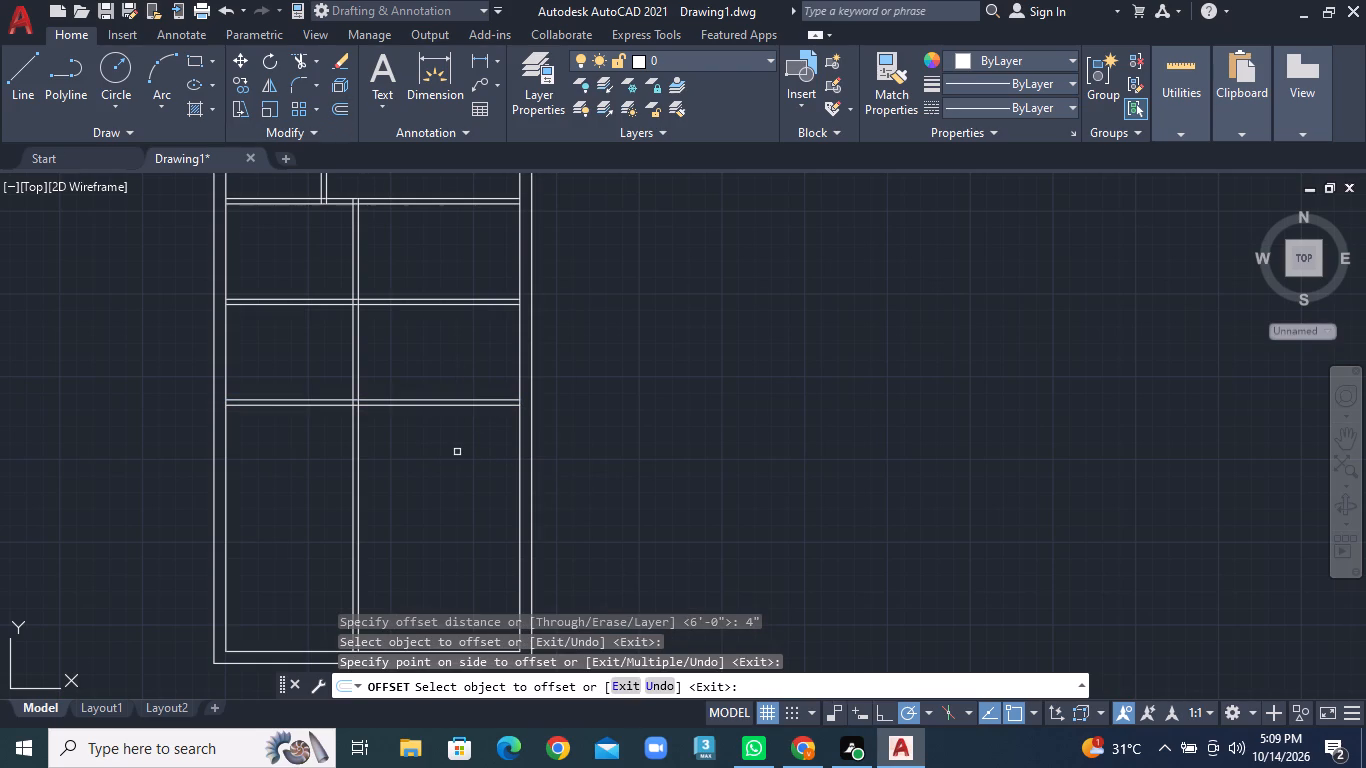
# Offset the inner line of the right outer wall 6'6" to the left.
pyautogui.click(338, 106)
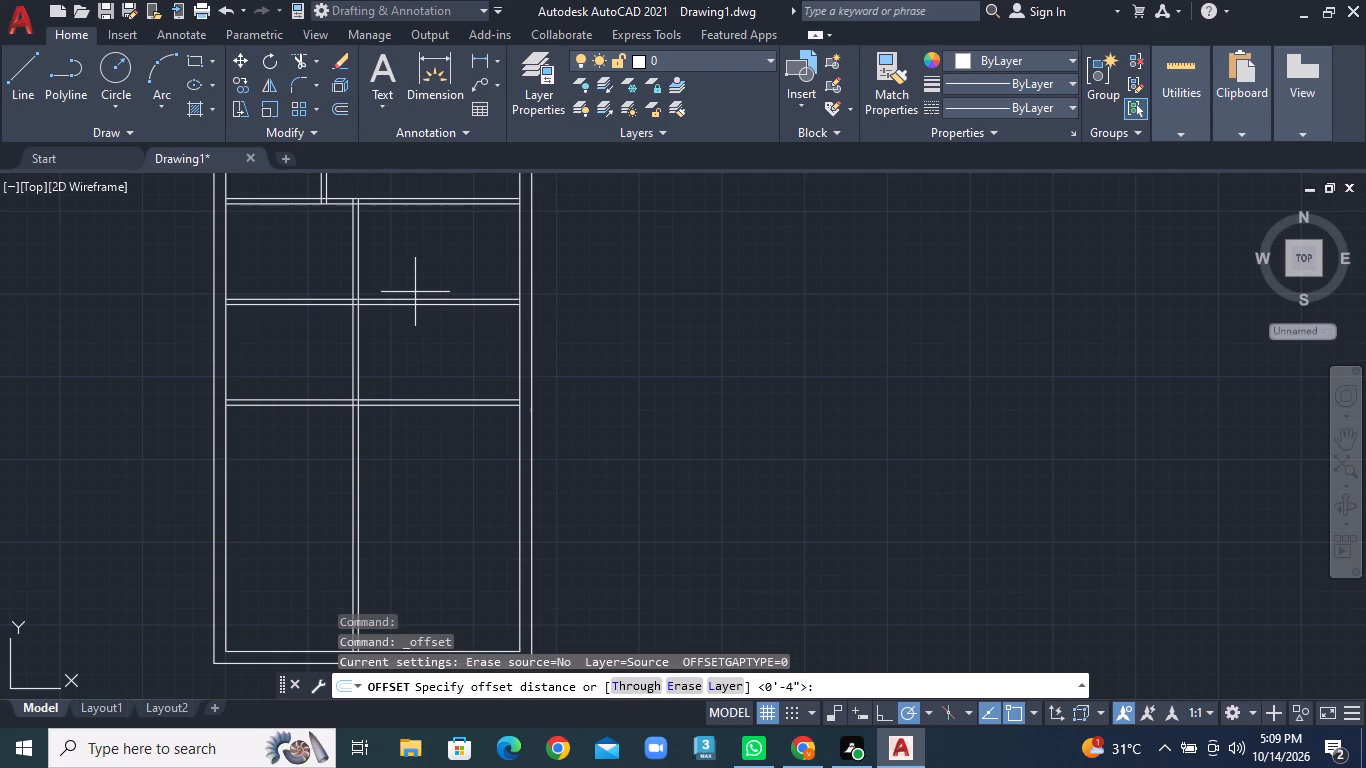
pyautogui.press('6')
pyautogui.write("'6")
pyautogui.hotkey('shift', '"')
pyautogui.press('Return')
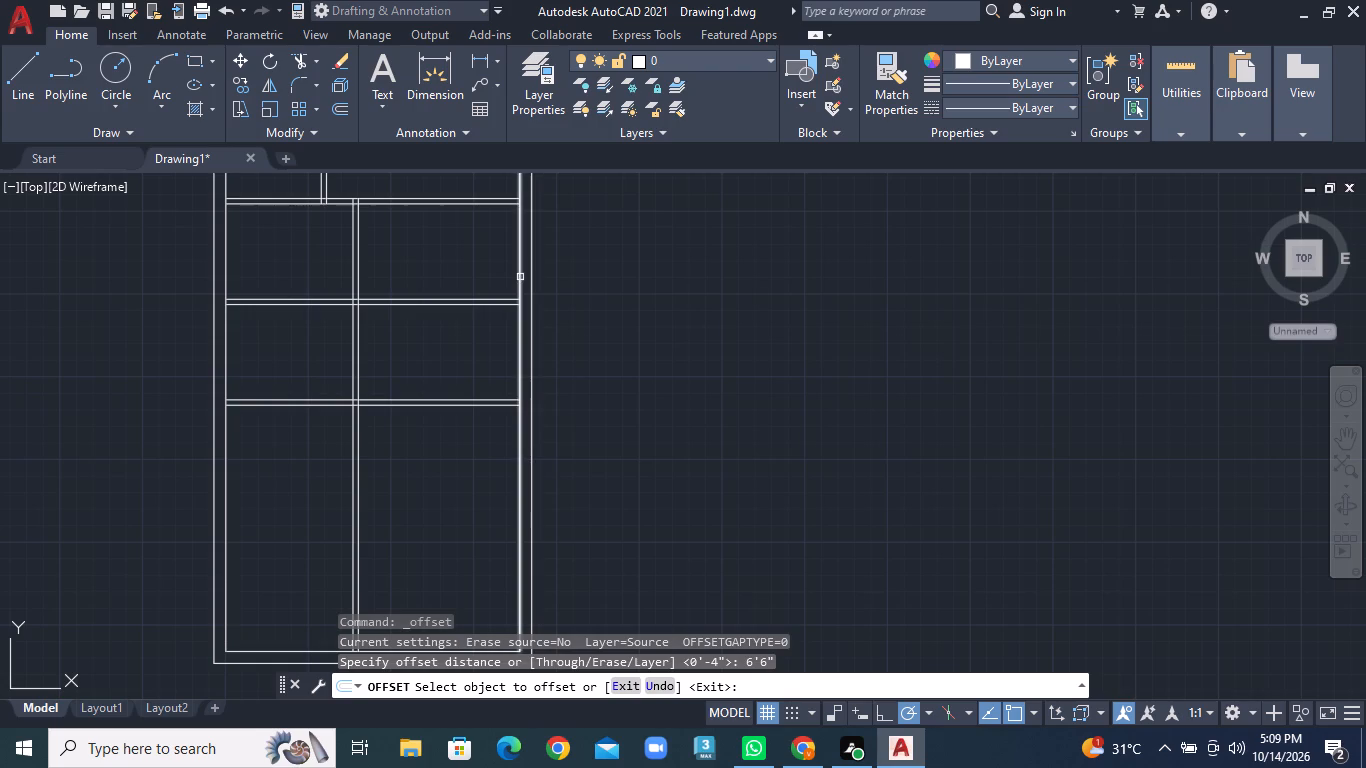
pyautogui.click(520, 277)
pyautogui.click(456, 277)
# Offset the new vertical line 4" to the left to form the second lower vertical partition.
pyautogui.click(335, 117)
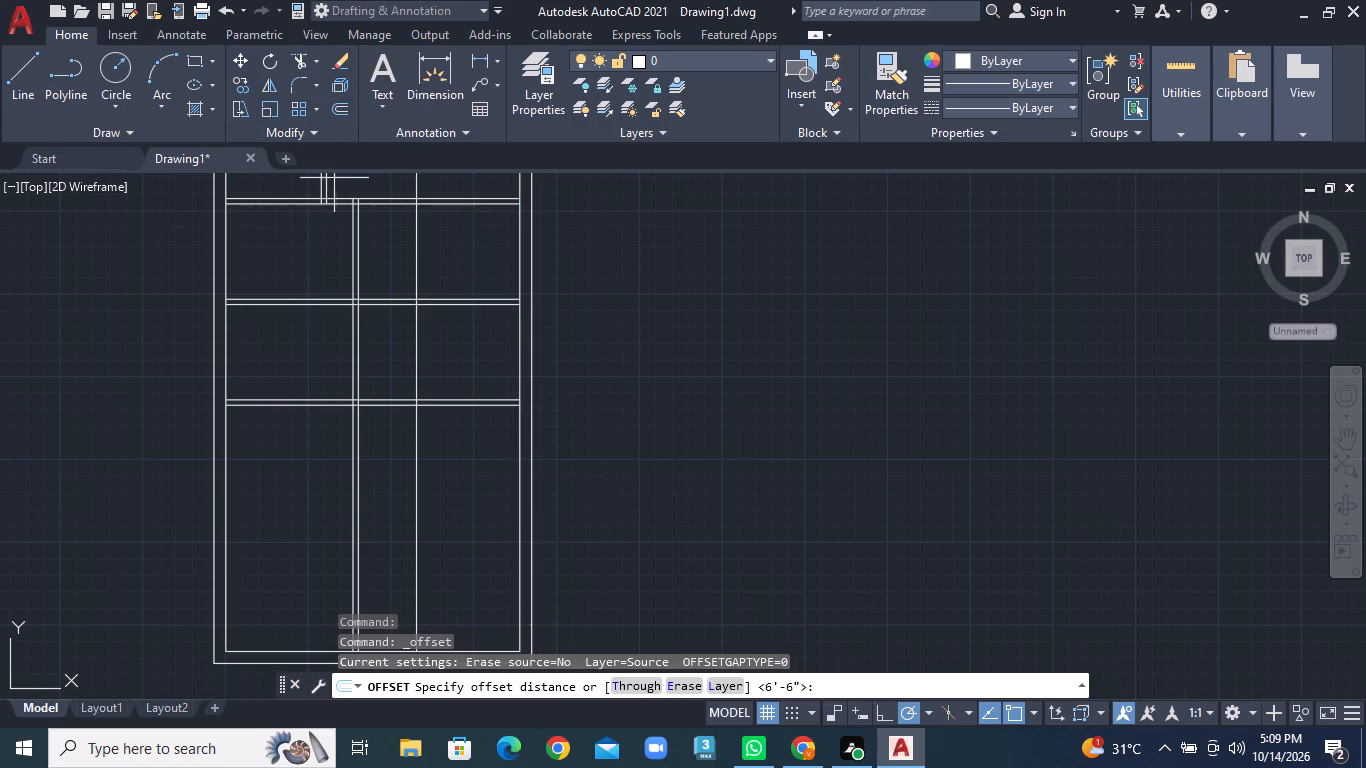
pyautogui.write('4"')
pyautogui.press('Return')
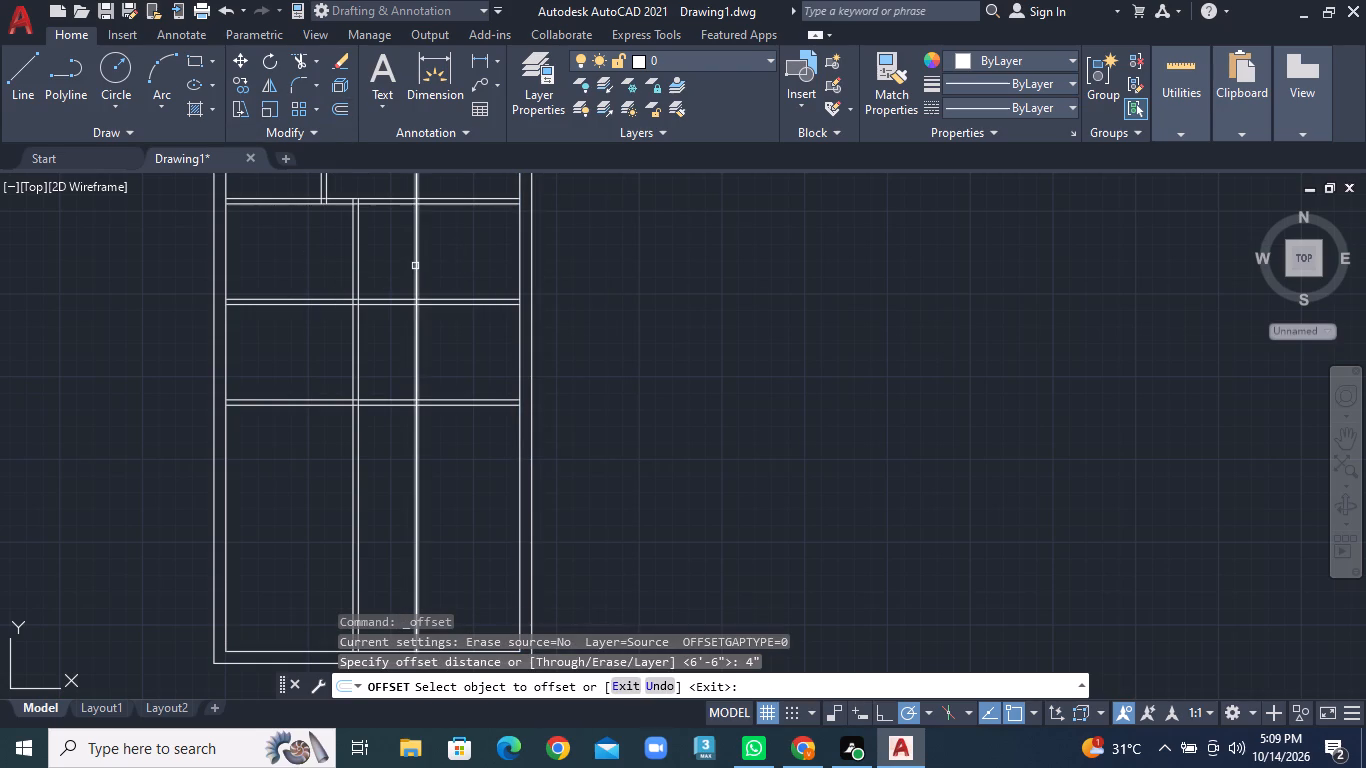
pyautogui.click(415, 266)
pyautogui.click(400, 266)
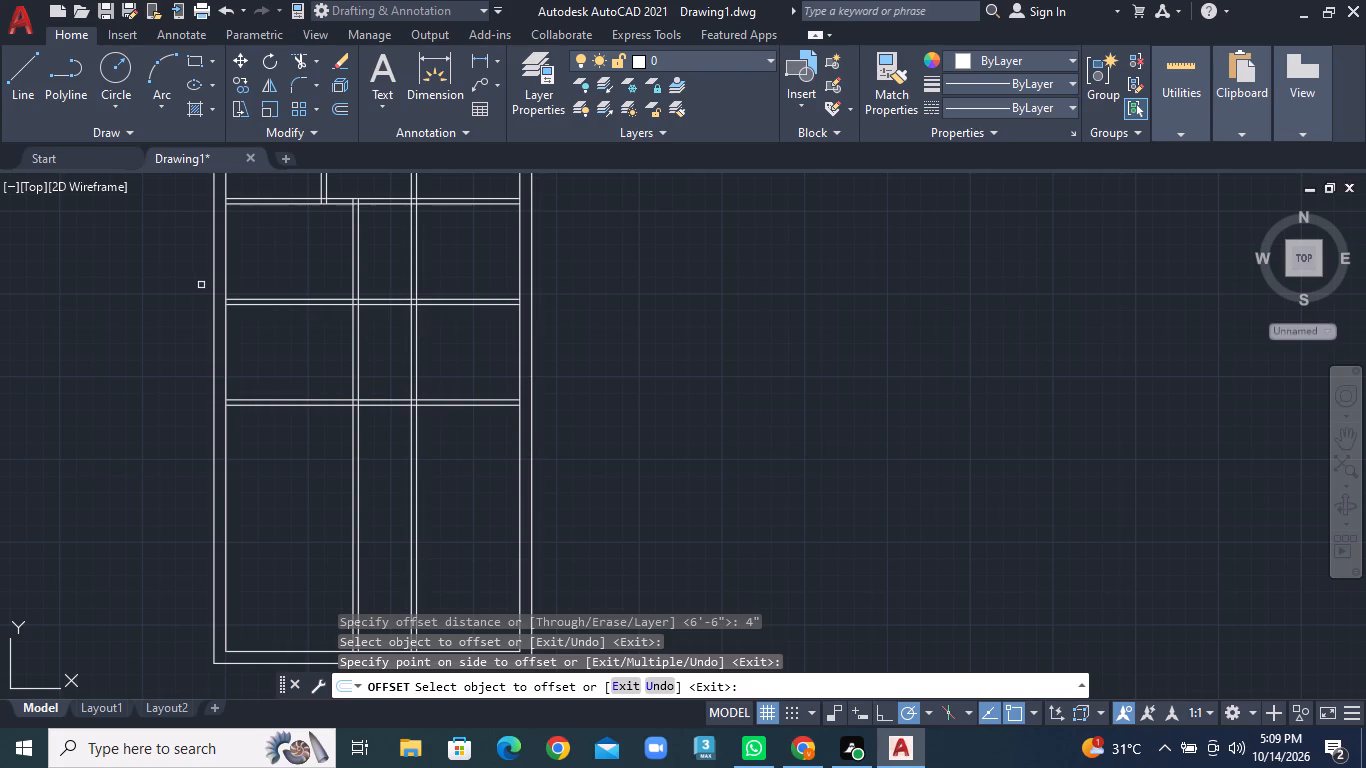
# Trim the new vertical partition above the first horizontal partition and below the third horizontal partition.
pyautogui.moveTo(492, 329); pyautogui.dragTo(667, 361, button='middle')
pyautogui.click(315, 64)
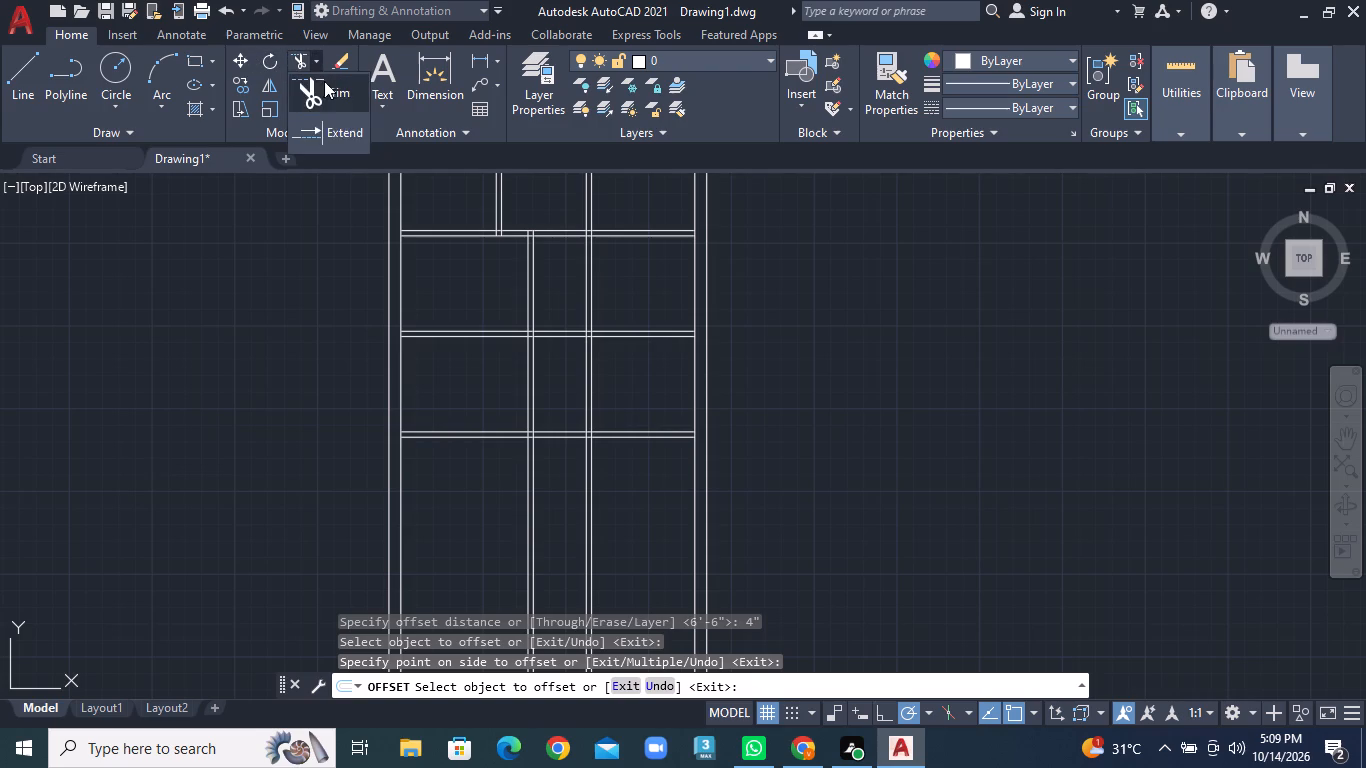
pyautogui.click(328, 83)
pyautogui.moveTo(485, 256); pyautogui.dragTo(449, 349, button='middle')
pyautogui.click(523, 275)
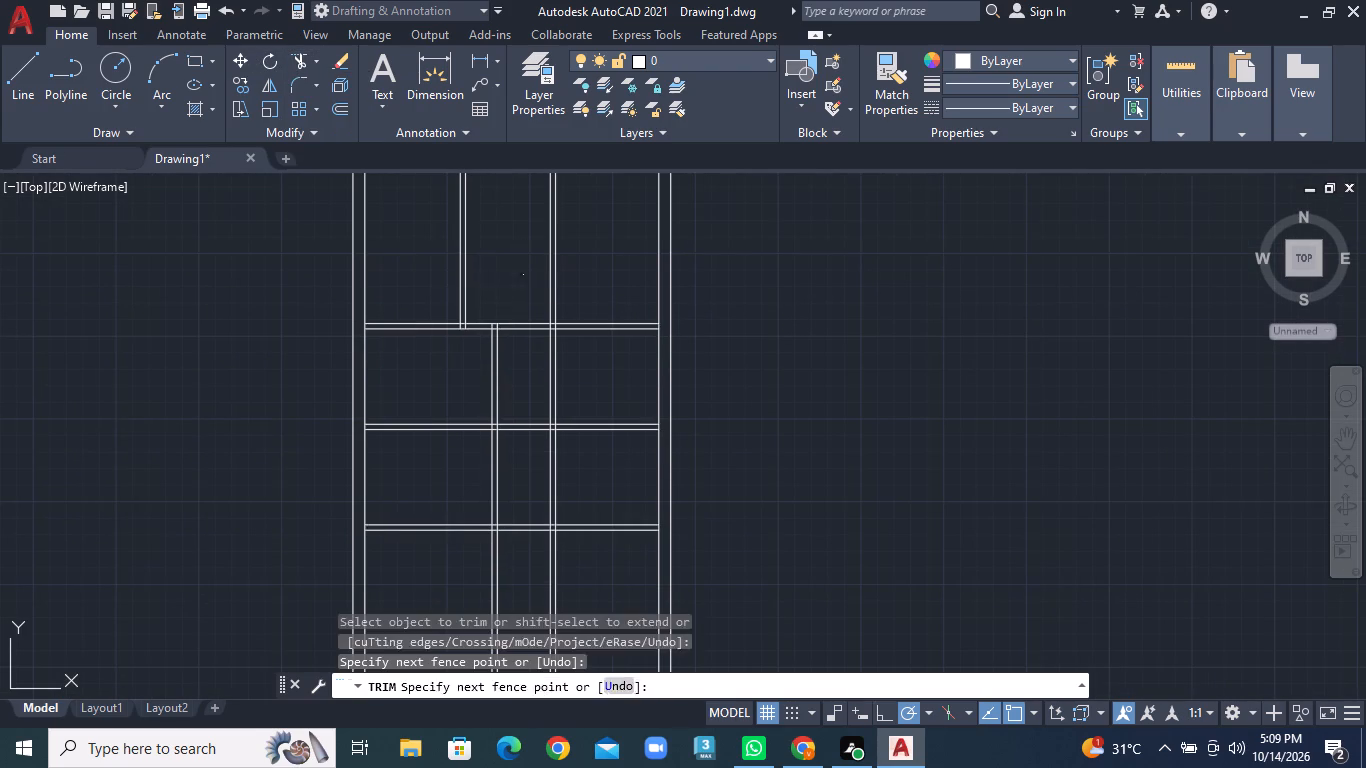
pyautogui.click(575, 266)
pyautogui.scroll(-2, 555, 303)
pyautogui.moveTo(571, 381); pyautogui.dragTo(547, 309, button='middle')
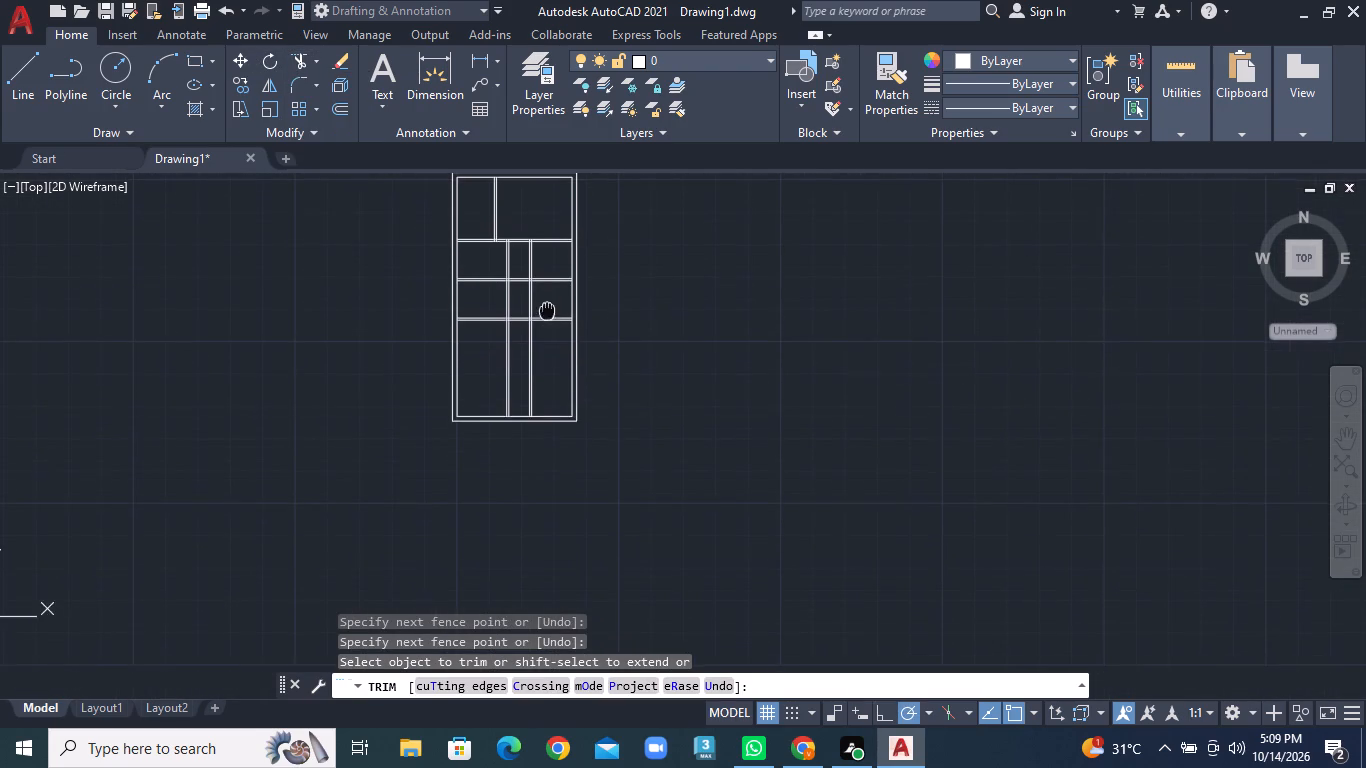
pyautogui.scroll(1, 534, 380)
pyautogui.click(517, 352)
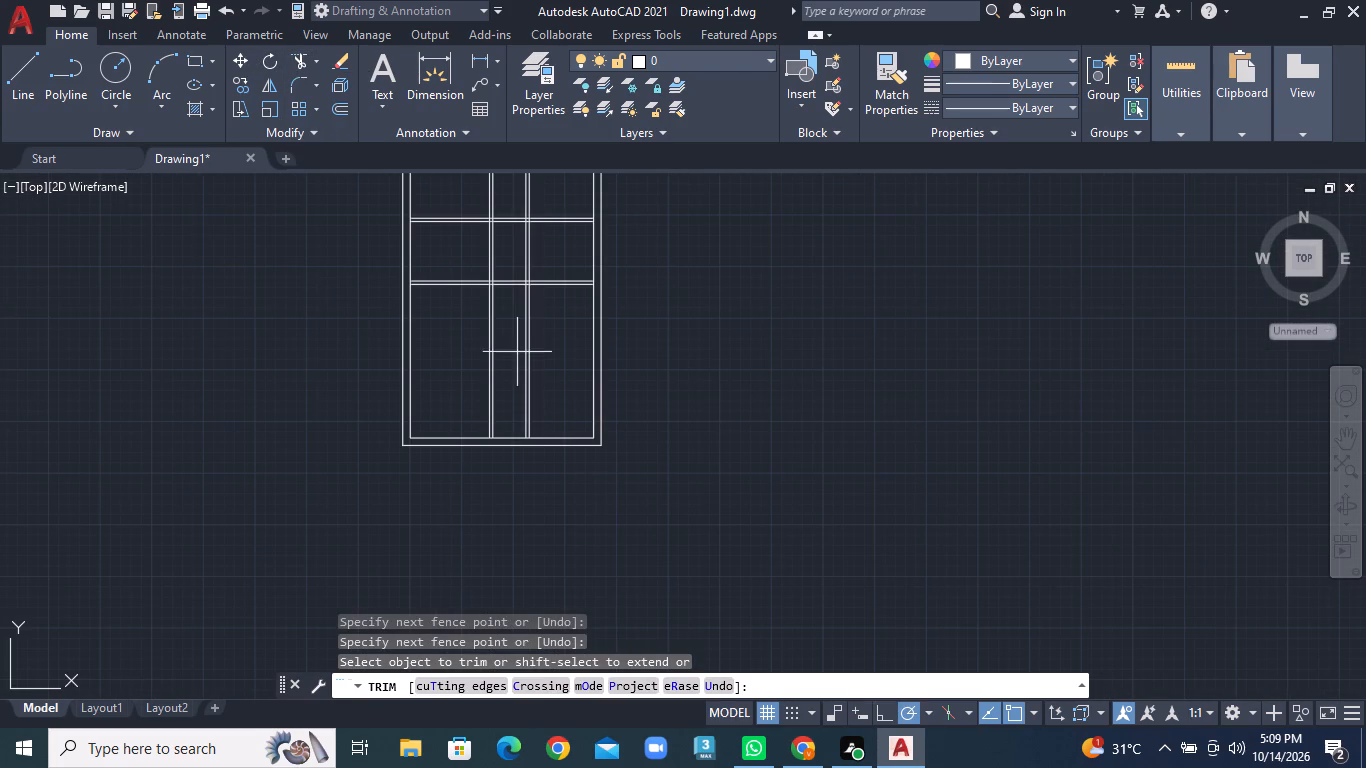
pyautogui.click(556, 343)
# Trim the second and third horizontal partitions back to the rooms along the right wall, removing their middle and left portions.
pyautogui.scroll(-1, 554, 336)
pyautogui.moveTo(550, 327); pyautogui.dragTo(555, 401, button='middle')
pyautogui.middleClick(555, 411)
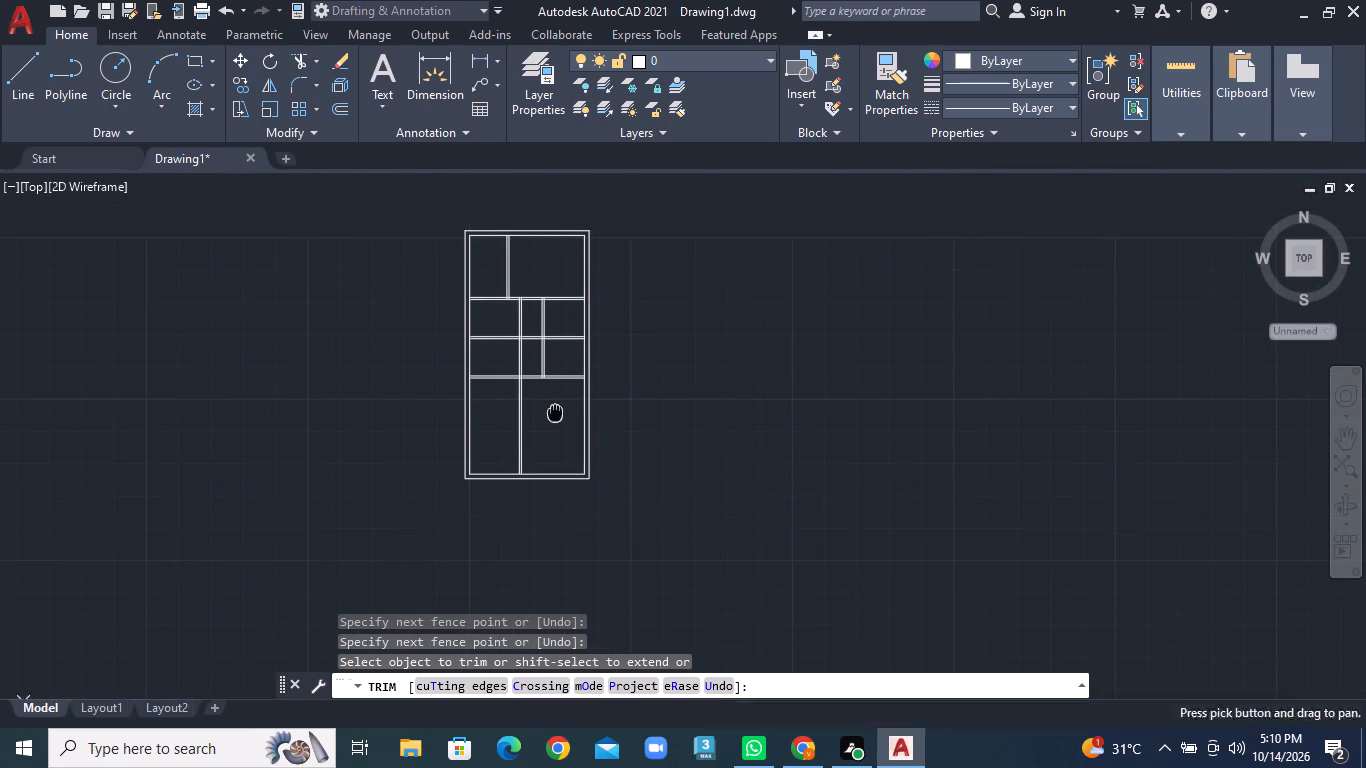
pyautogui.scroll(1, 501, 324)
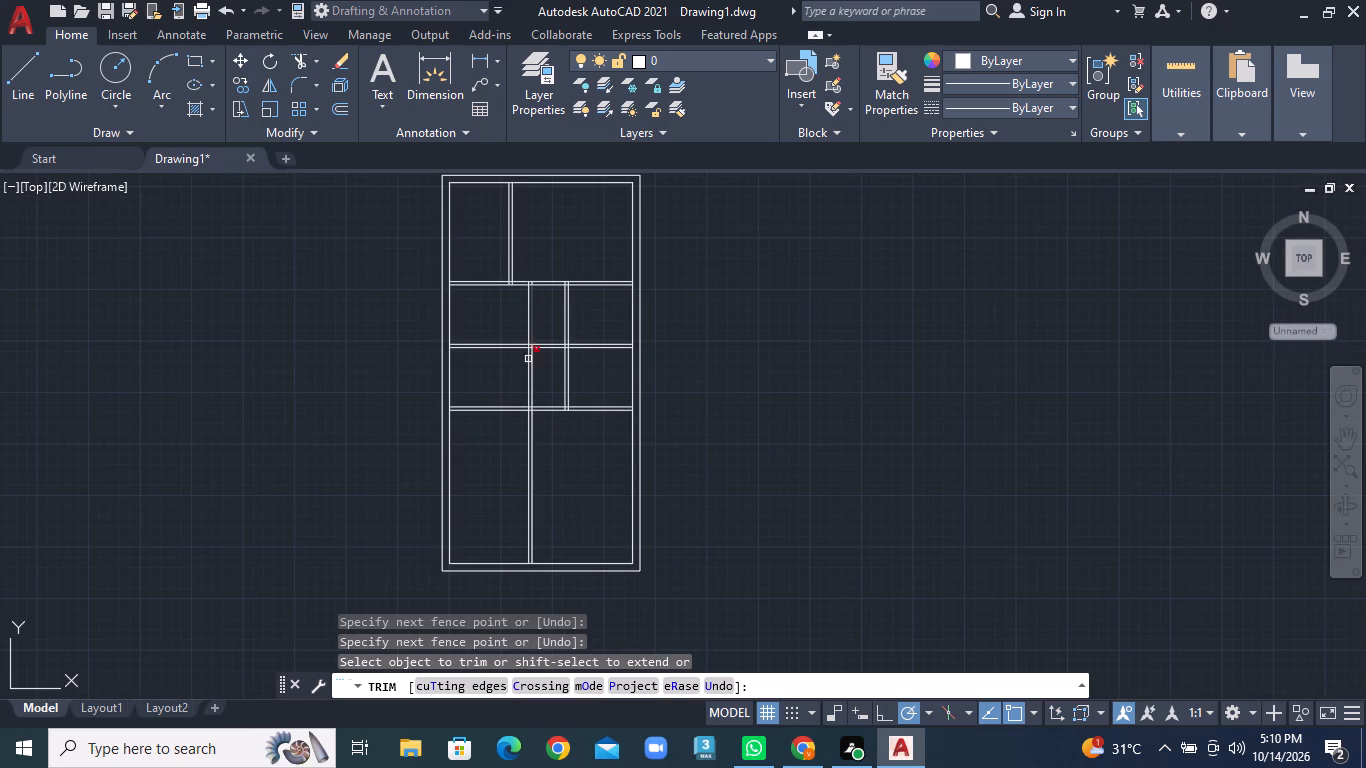
pyautogui.click(559, 429)
pyautogui.click(555, 331)
pyautogui.click(495, 317)
pyautogui.click(500, 448)
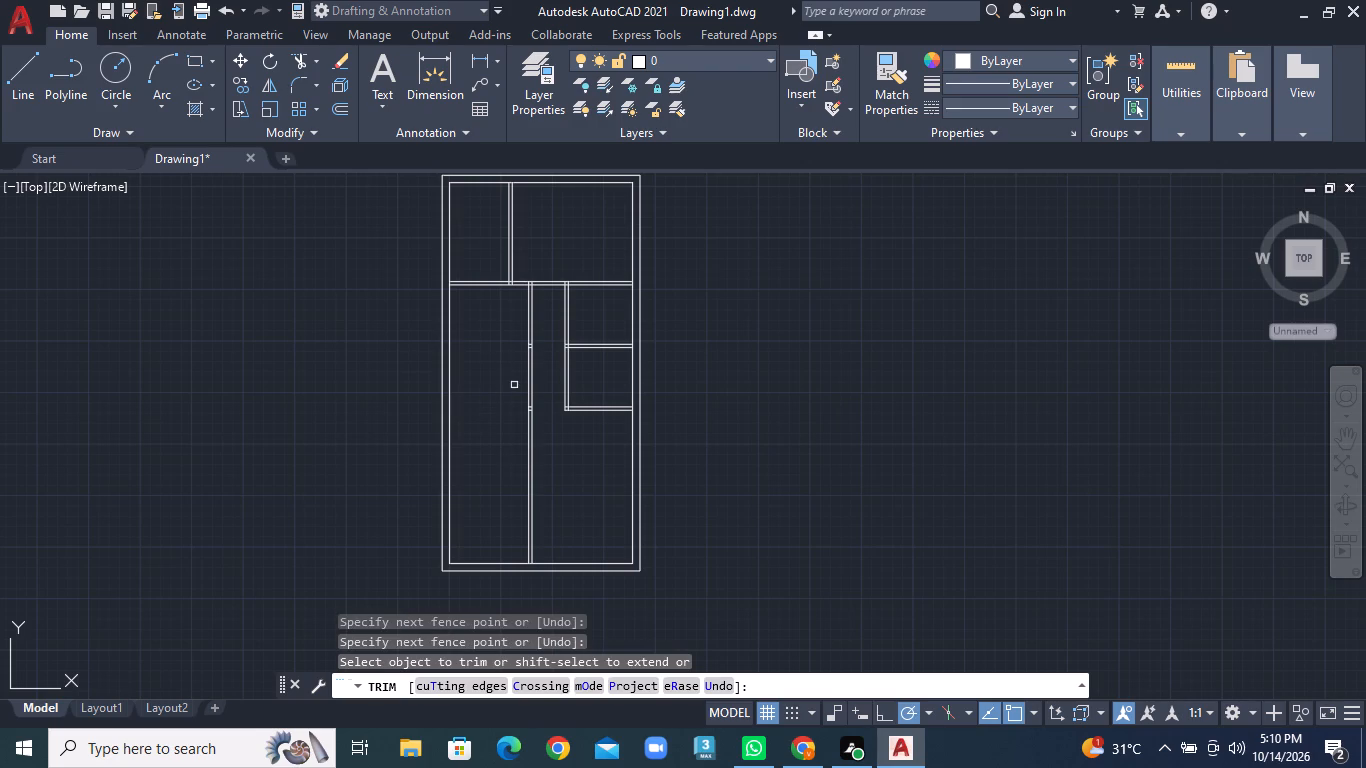
# Trim the leftover horizontal stubs inside the left lower vertical partition where the second and third horizontal partitions crossed it.
pyautogui.scroll(6, 531, 360)
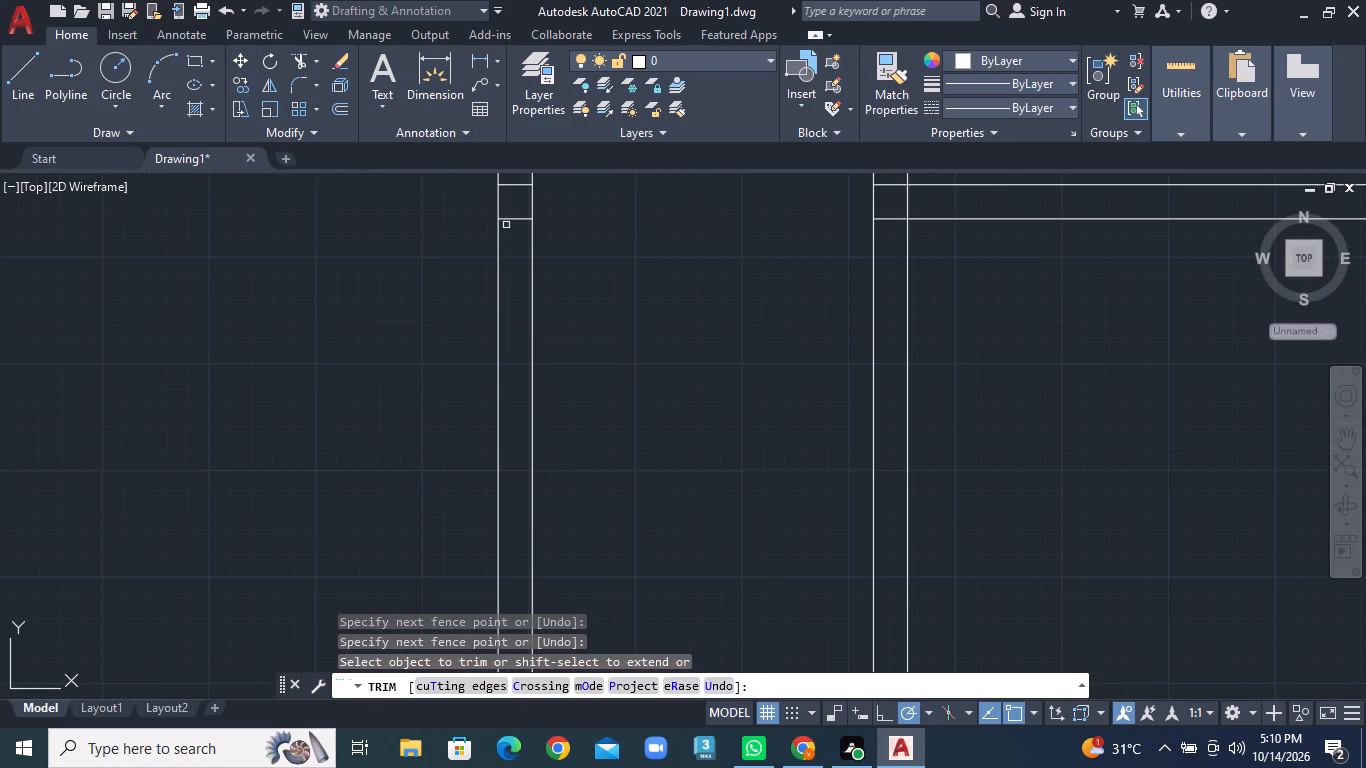
pyautogui.click(513, 225)
pyautogui.click(513, 175)
pyautogui.scroll(-1, 507, 330)
pyautogui.moveTo(521, 418); pyautogui.dragTo(560, 179, button='middle')
pyautogui.scroll(1, 531, 408)
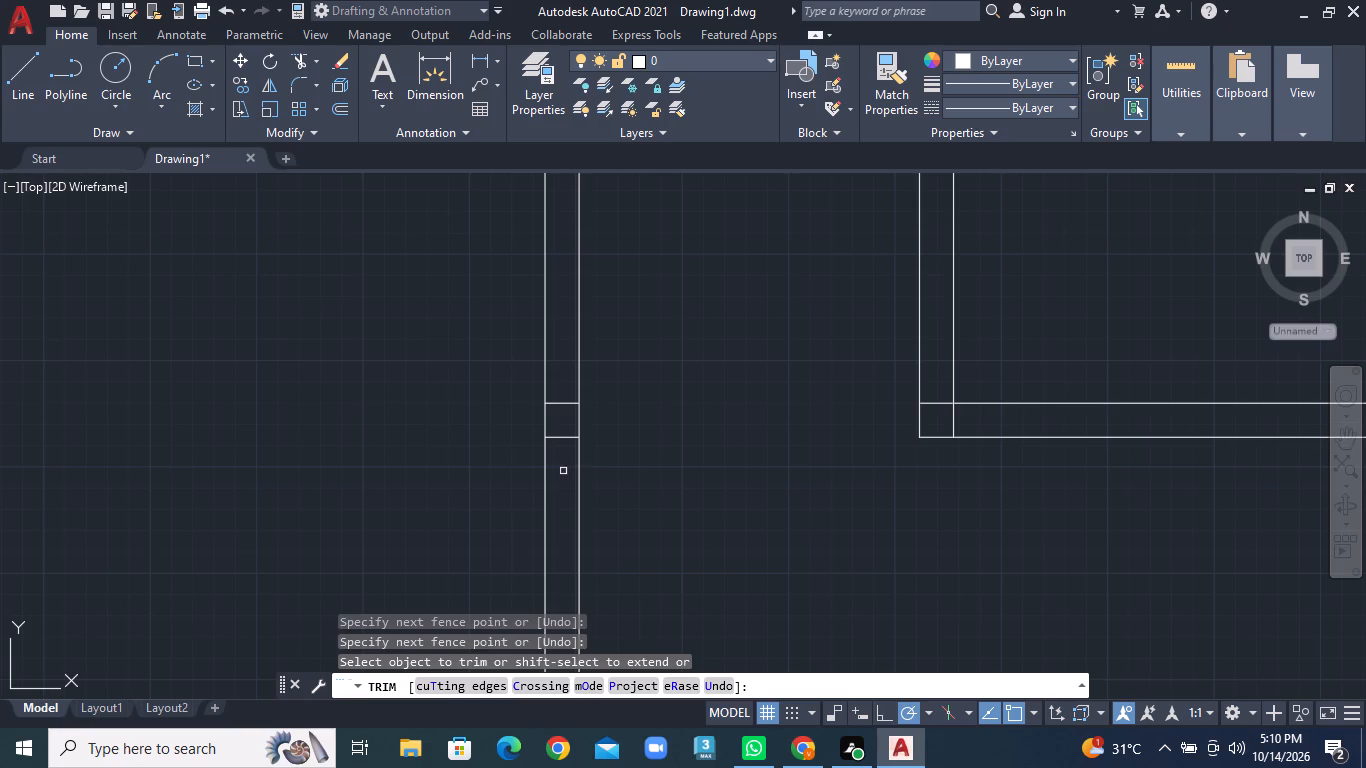
pyautogui.click(563, 471)
pyautogui.click(555, 387)
# Draw a short line across the left lower vertical partition, level with the lower small room on the right.
pyautogui.scroll(-2, 555, 386)
pyautogui.scroll(-2, 662, 393)
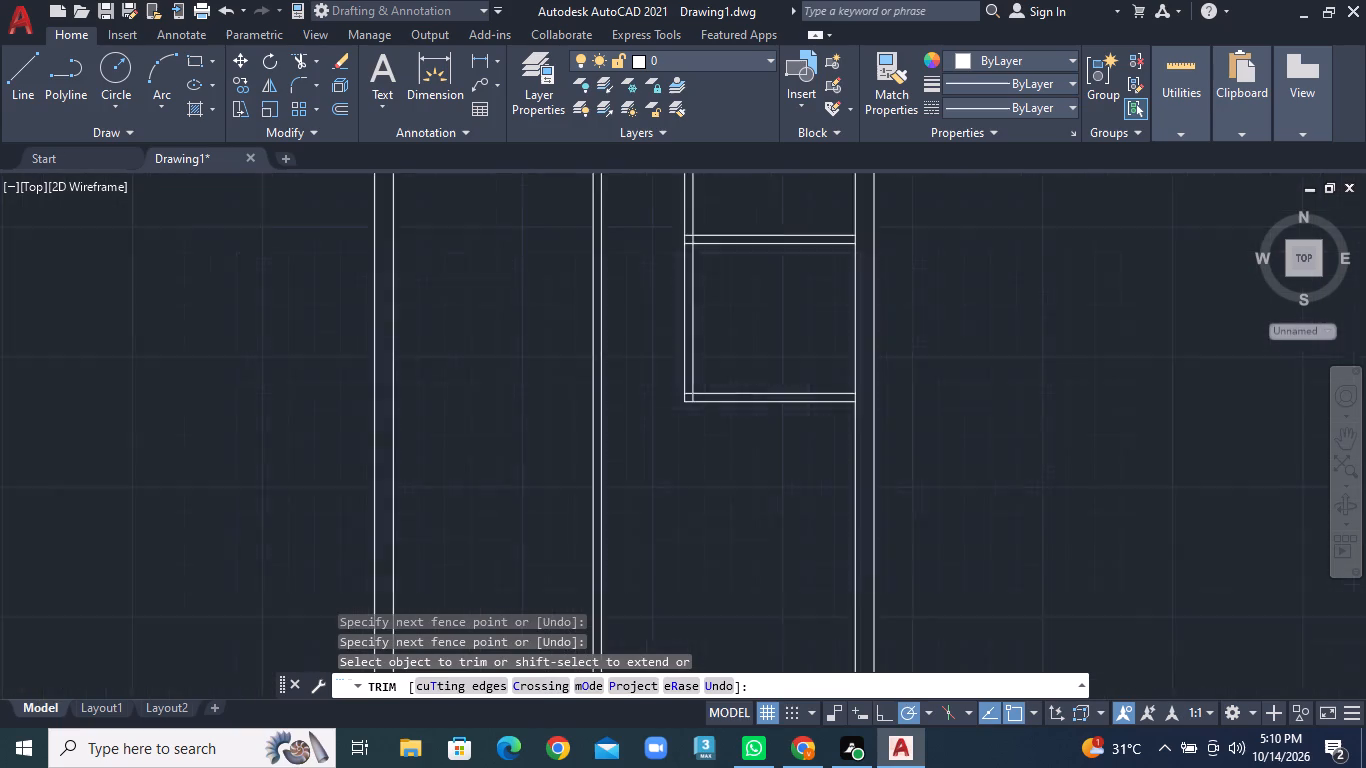
pyautogui.moveTo(717, 369); pyautogui.dragTo(608, 426, button='middle')
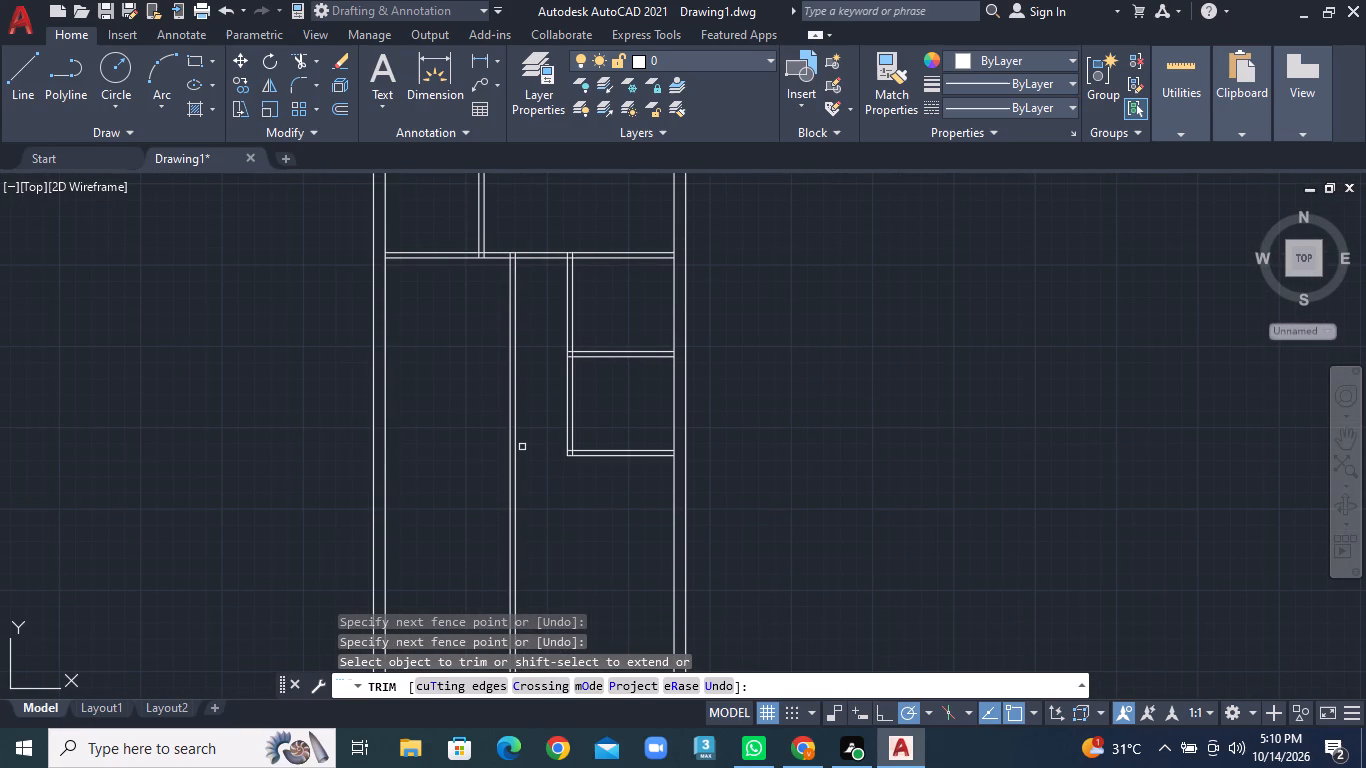
pyautogui.scroll(1, 522, 410)
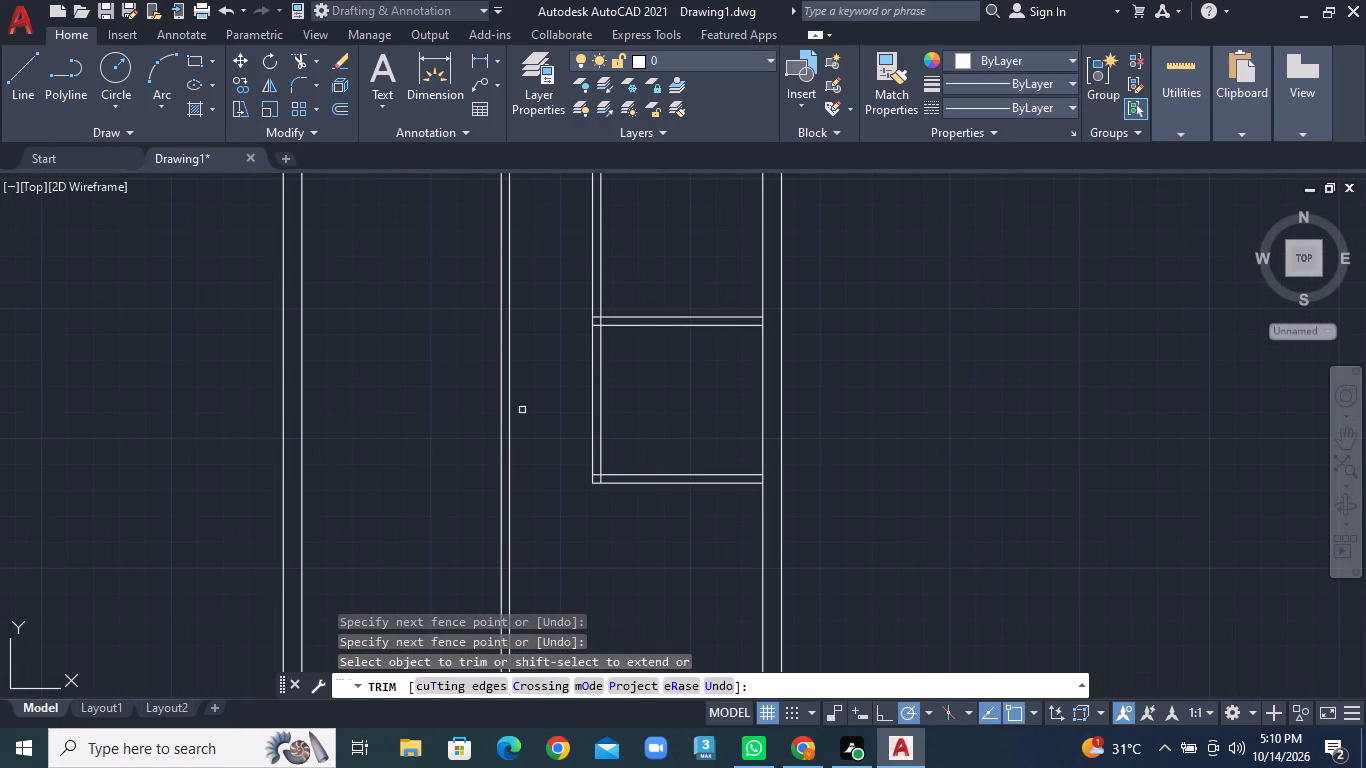
pyautogui.scroll(-2, 522, 410)
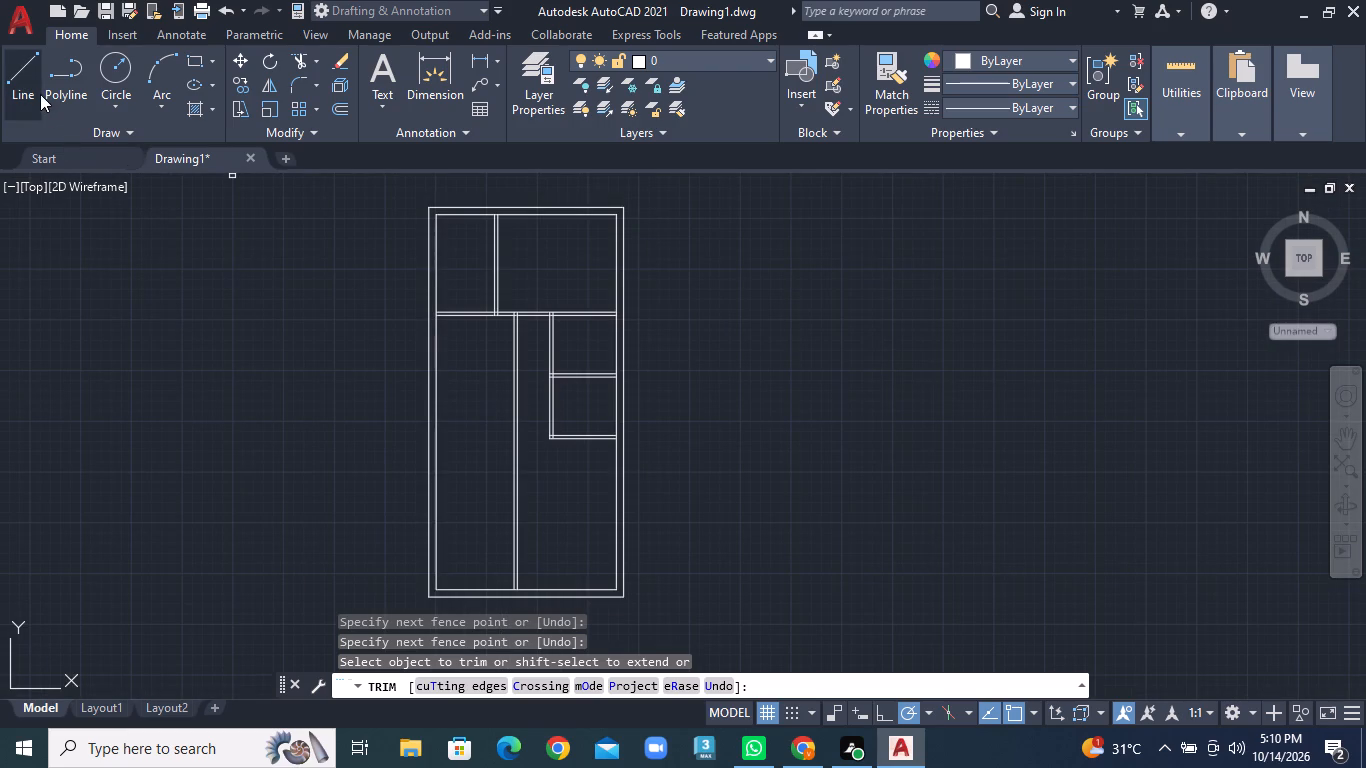
pyautogui.click(31, 94)
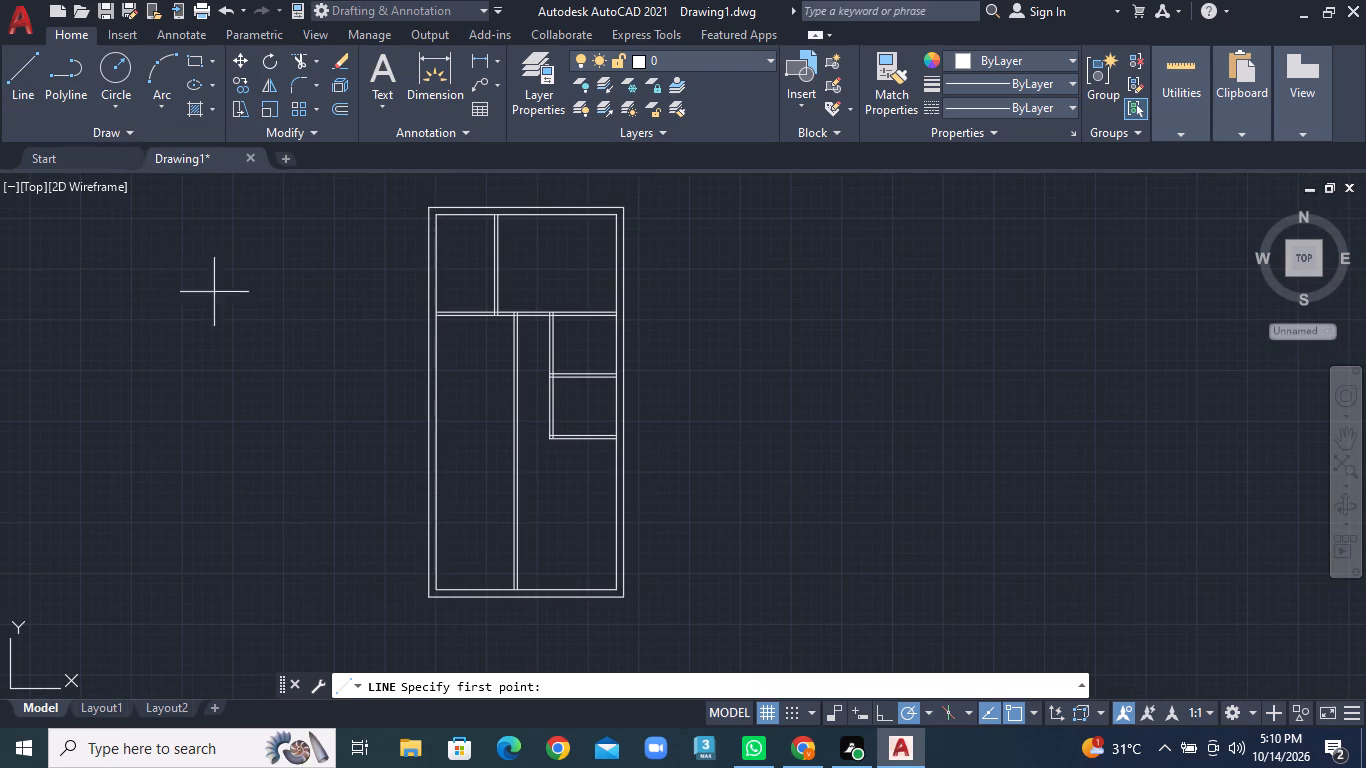
pyautogui.scroll(2, 516, 384)
pyautogui.click(504, 455)
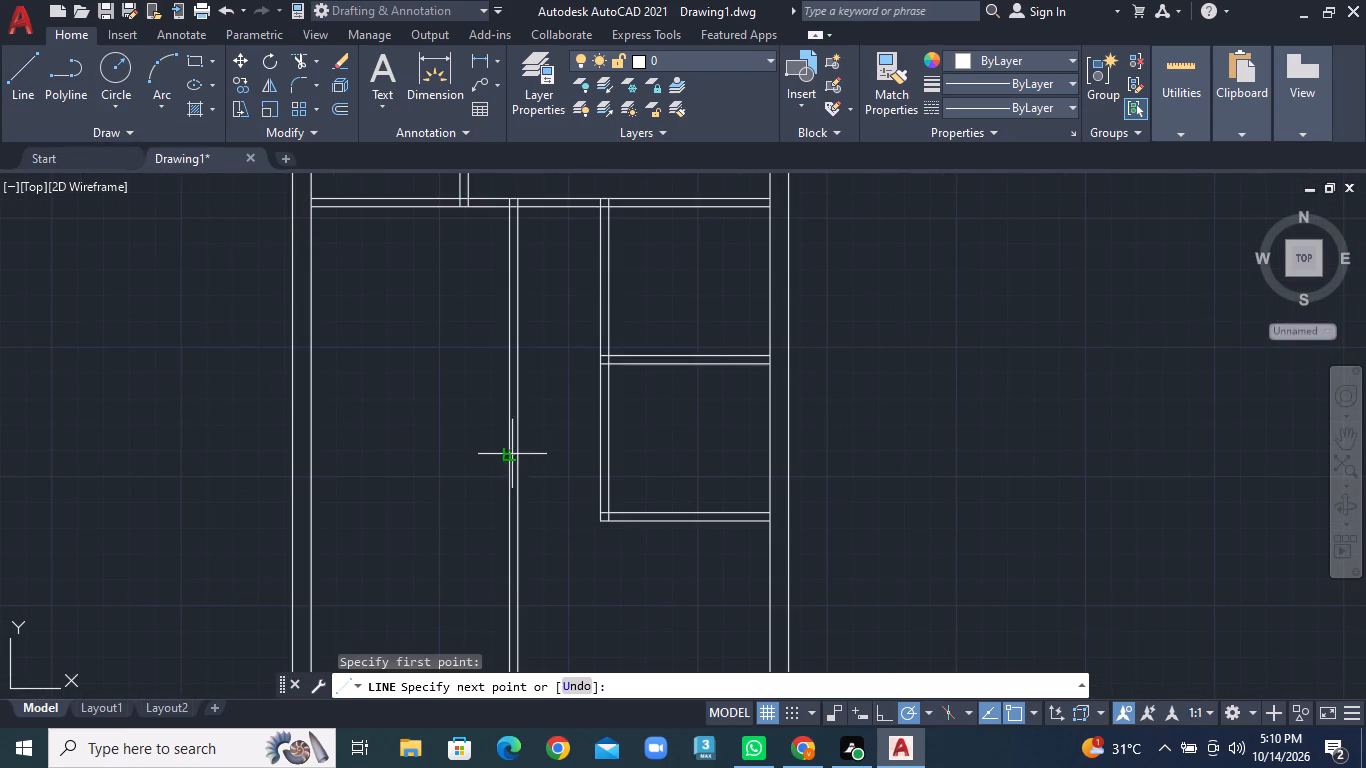
pyautogui.click(519, 454)
pyautogui.rightClick(519, 454)
pyautogui.click(541, 464)
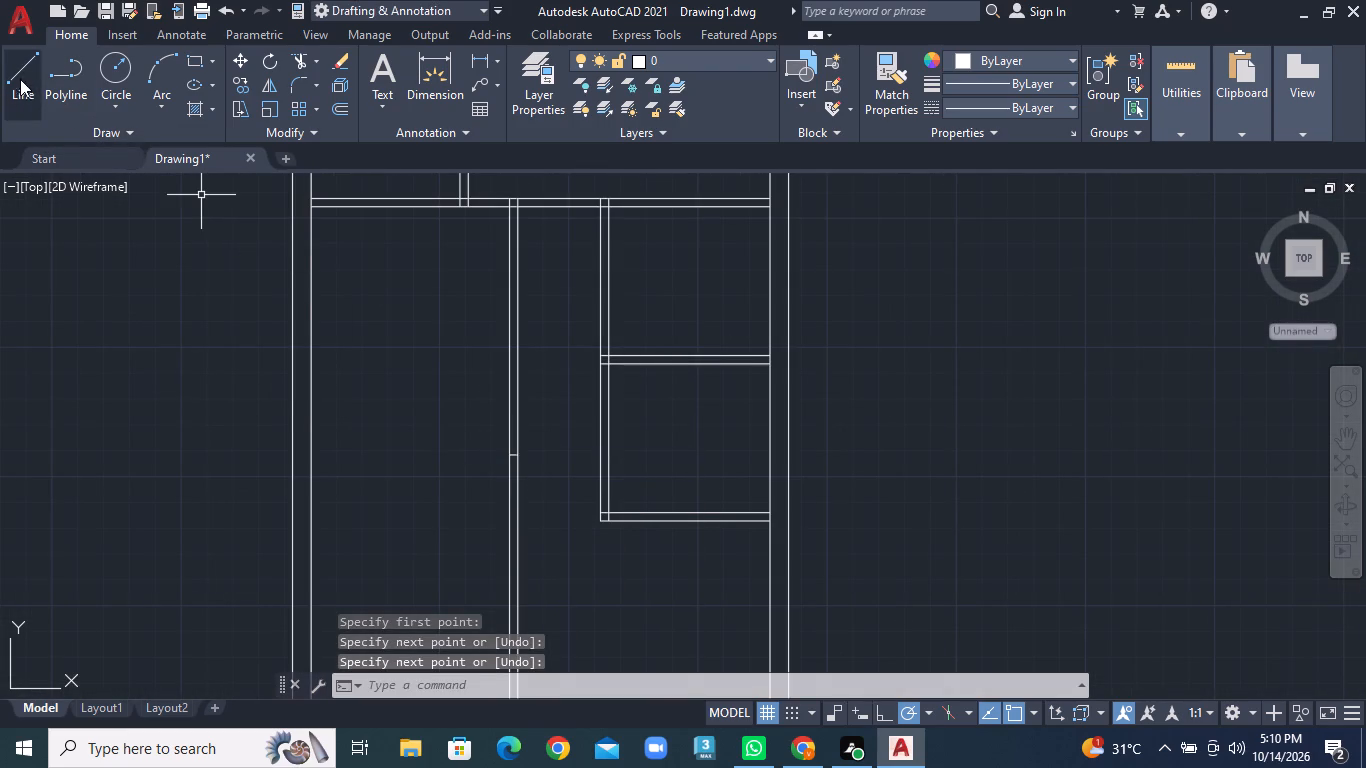
# Draw a second short line across the same vertical partition, just below the level of the small room's bottom wall.
pyautogui.click(20, 78)
pyautogui.scroll(-1, 376, 509)
pyautogui.moveTo(400, 518); pyautogui.dragTo(394, 333, button='middle')
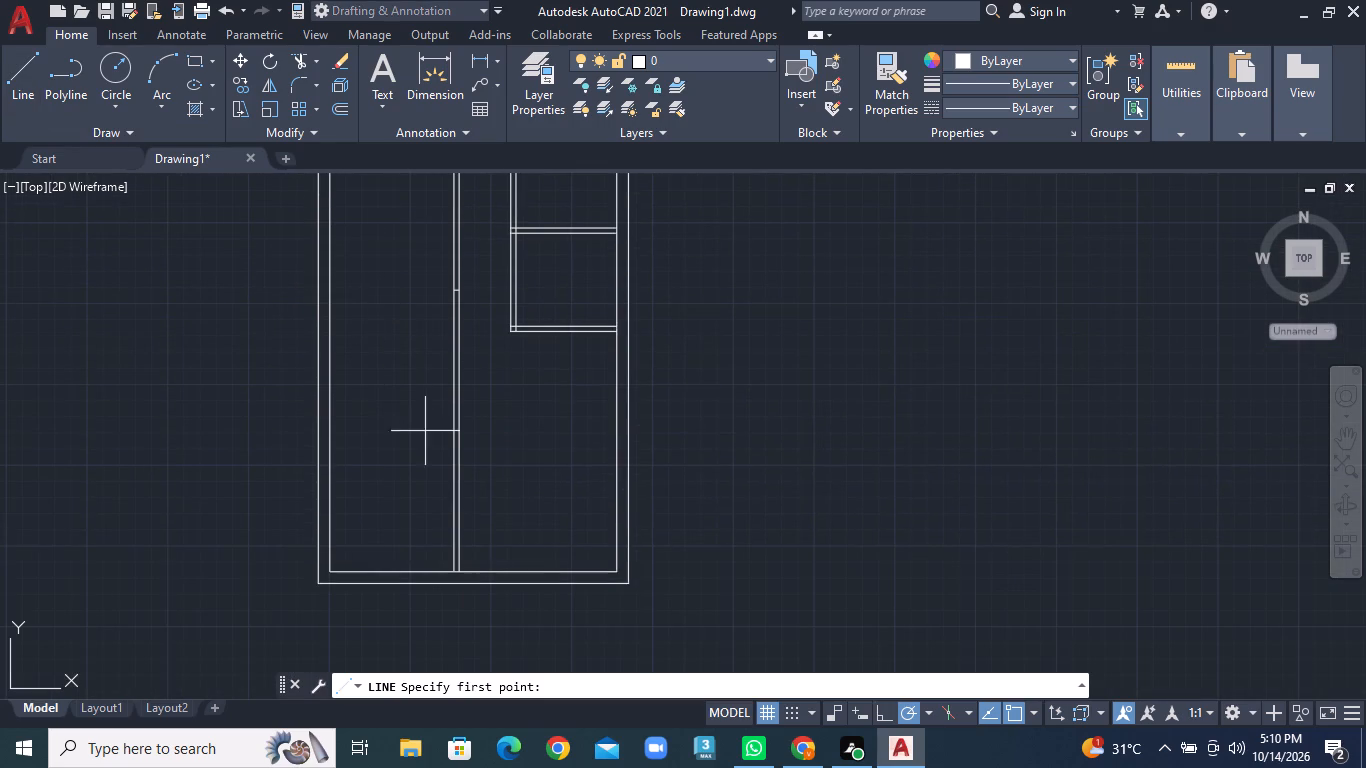
pyautogui.scroll(1, 466, 381)
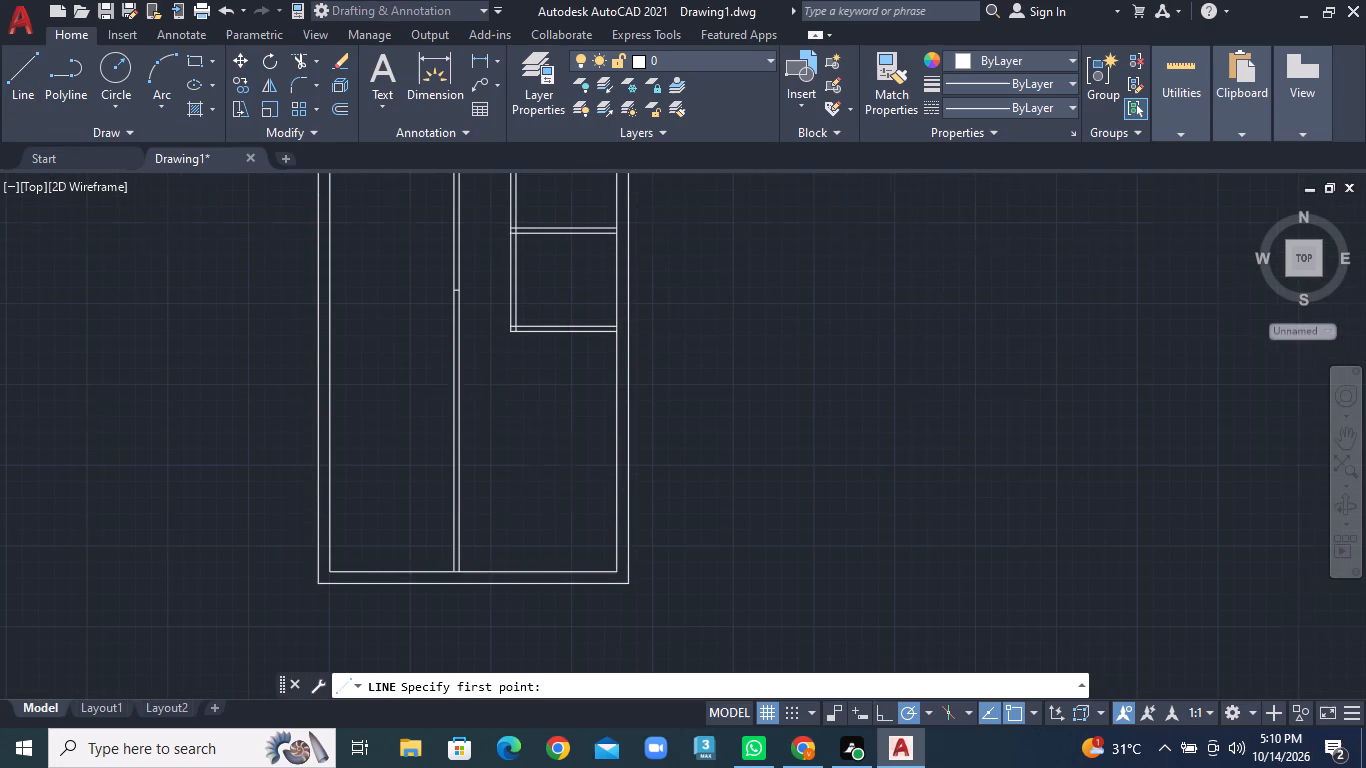
pyautogui.scroll(1, 466, 381)
pyautogui.click(435, 360)
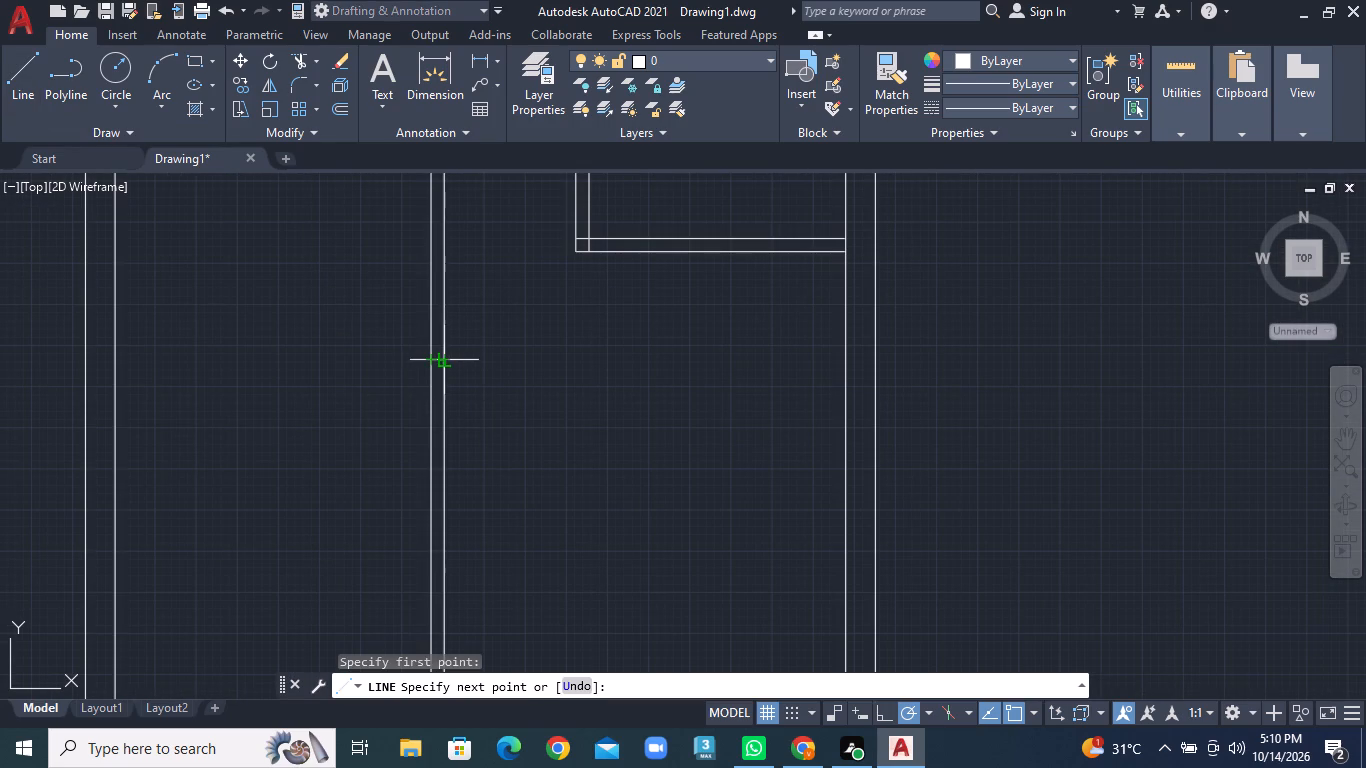
pyautogui.click(449, 360)
pyautogui.rightClick(451, 360)
pyautogui.click(498, 384)
# Trim the vertical partition between the two short lines to create an opening.
pyautogui.scroll(-3, 507, 381)
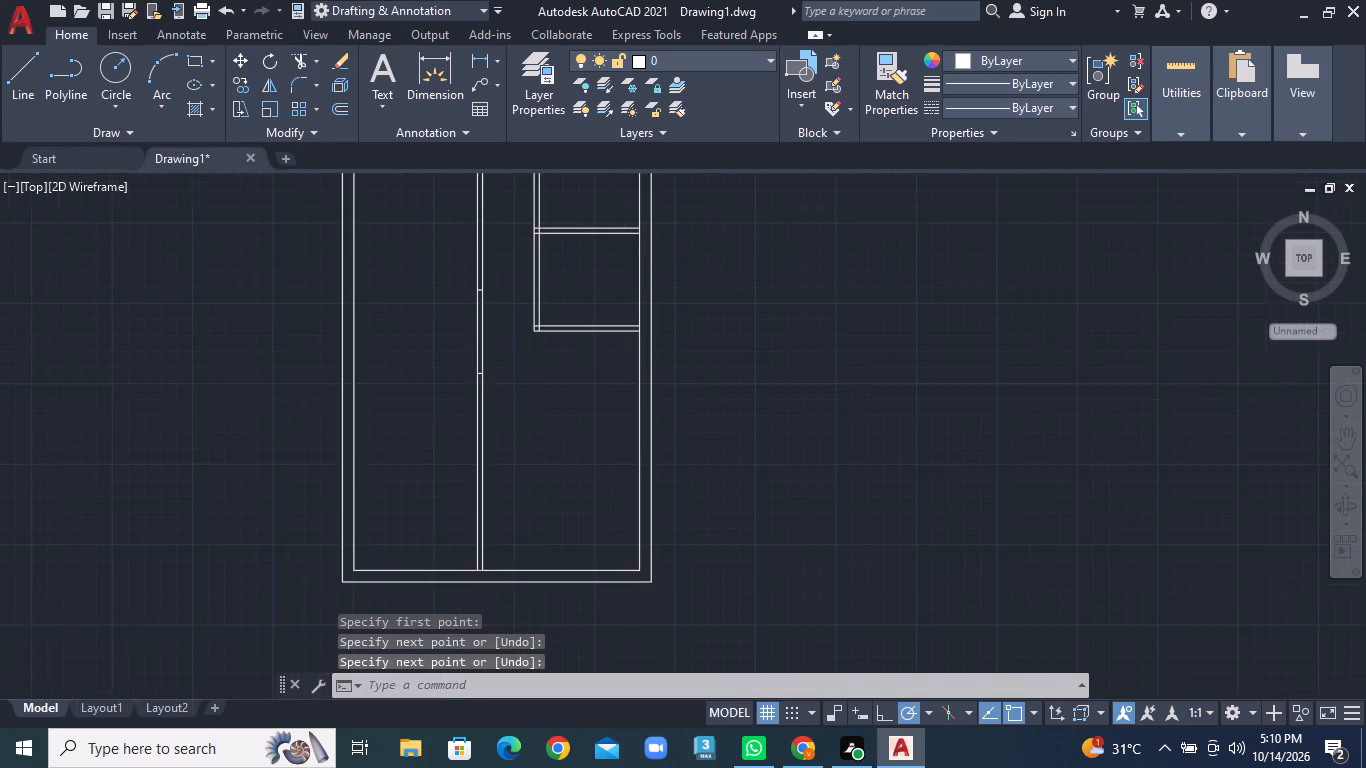
pyautogui.scroll(1, 447, 344)
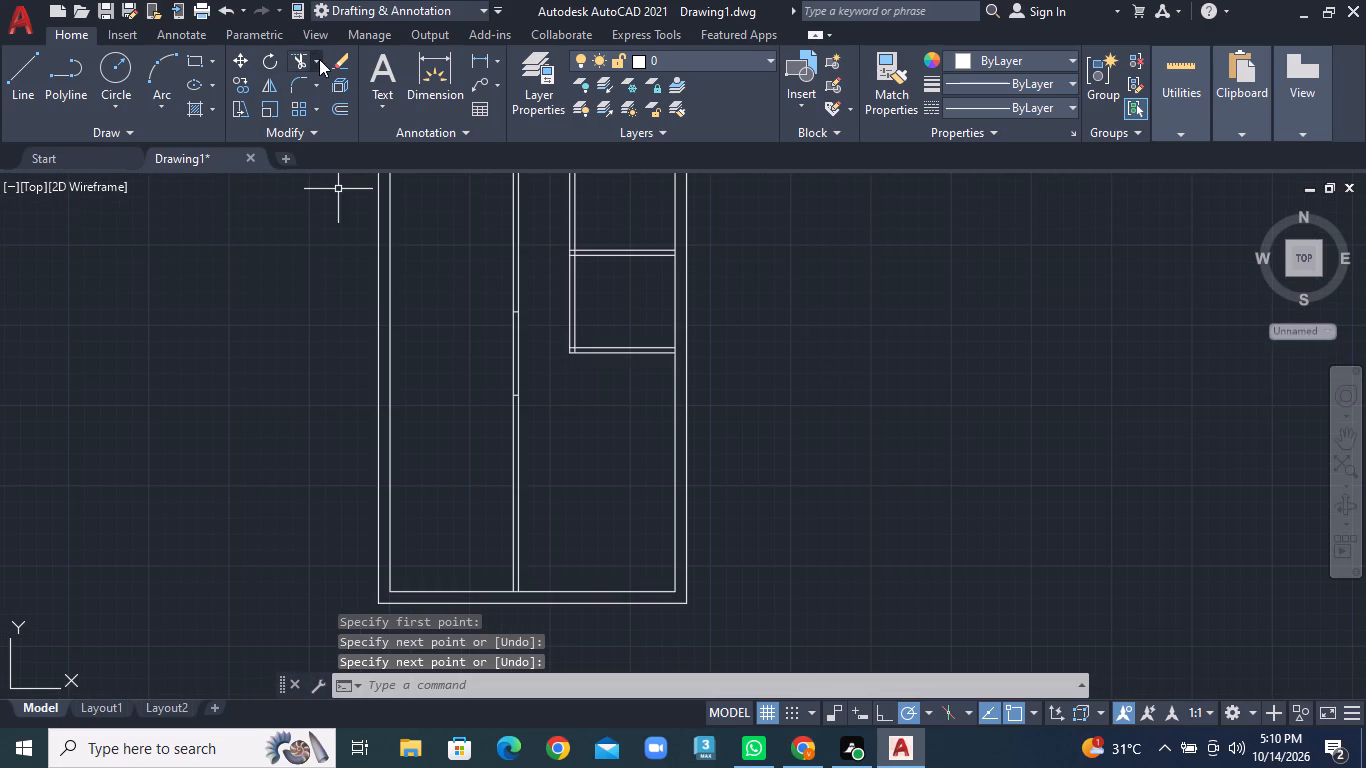
pyautogui.click(319, 57)
pyautogui.click(330, 82)
pyautogui.click(487, 359)
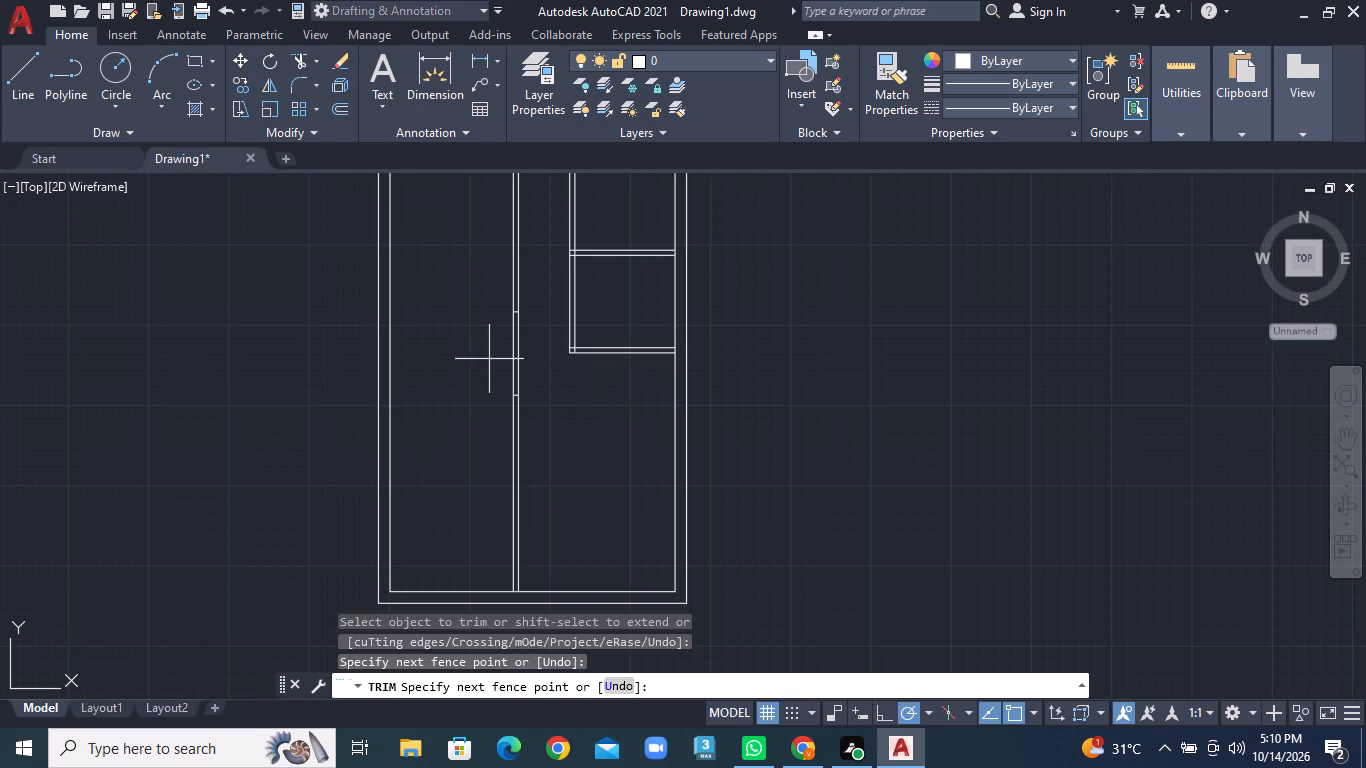
pyautogui.click(538, 356)
# Trim both lines of the vertical partition's upper segment, between the first horizontal partition and the opening.
pyautogui.scroll(-1, 518, 353)
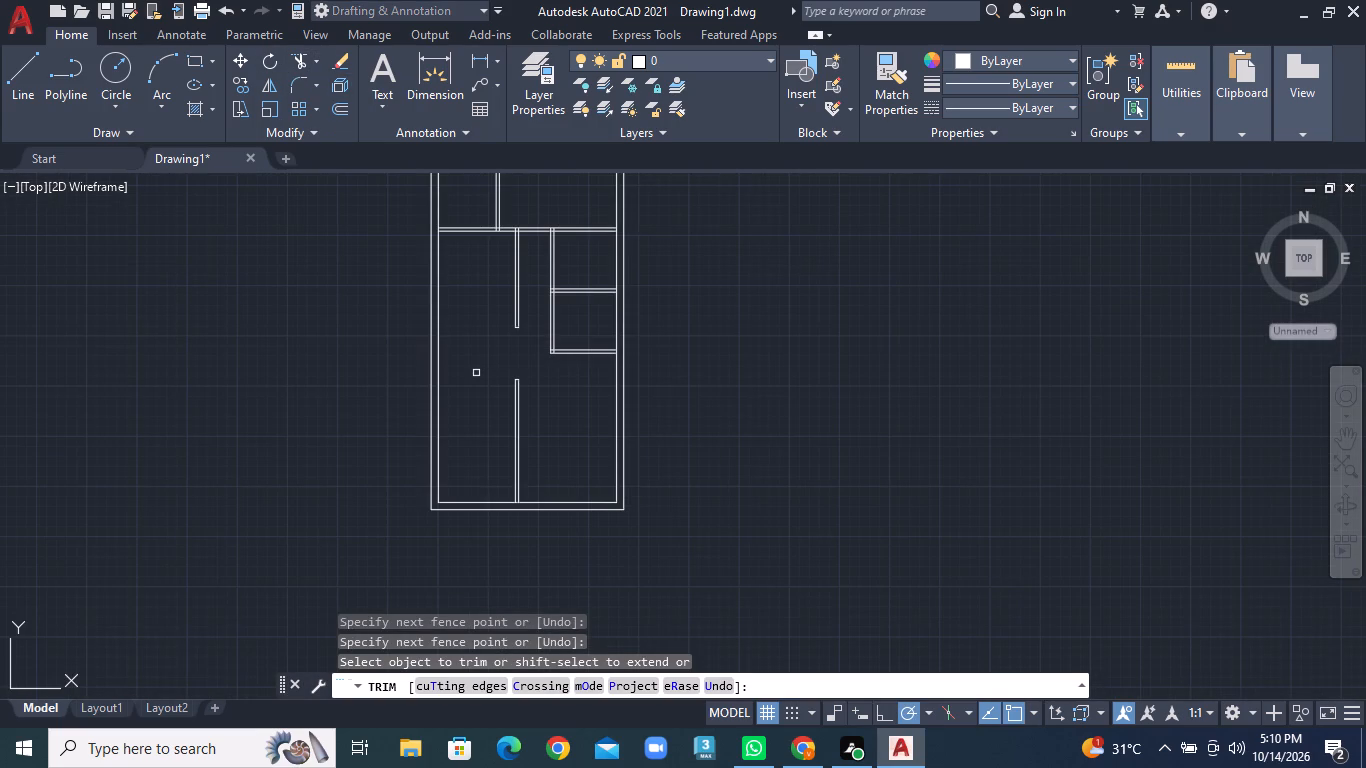
pyautogui.scroll(-1, 493, 403)
pyautogui.scroll(1, 477, 295)
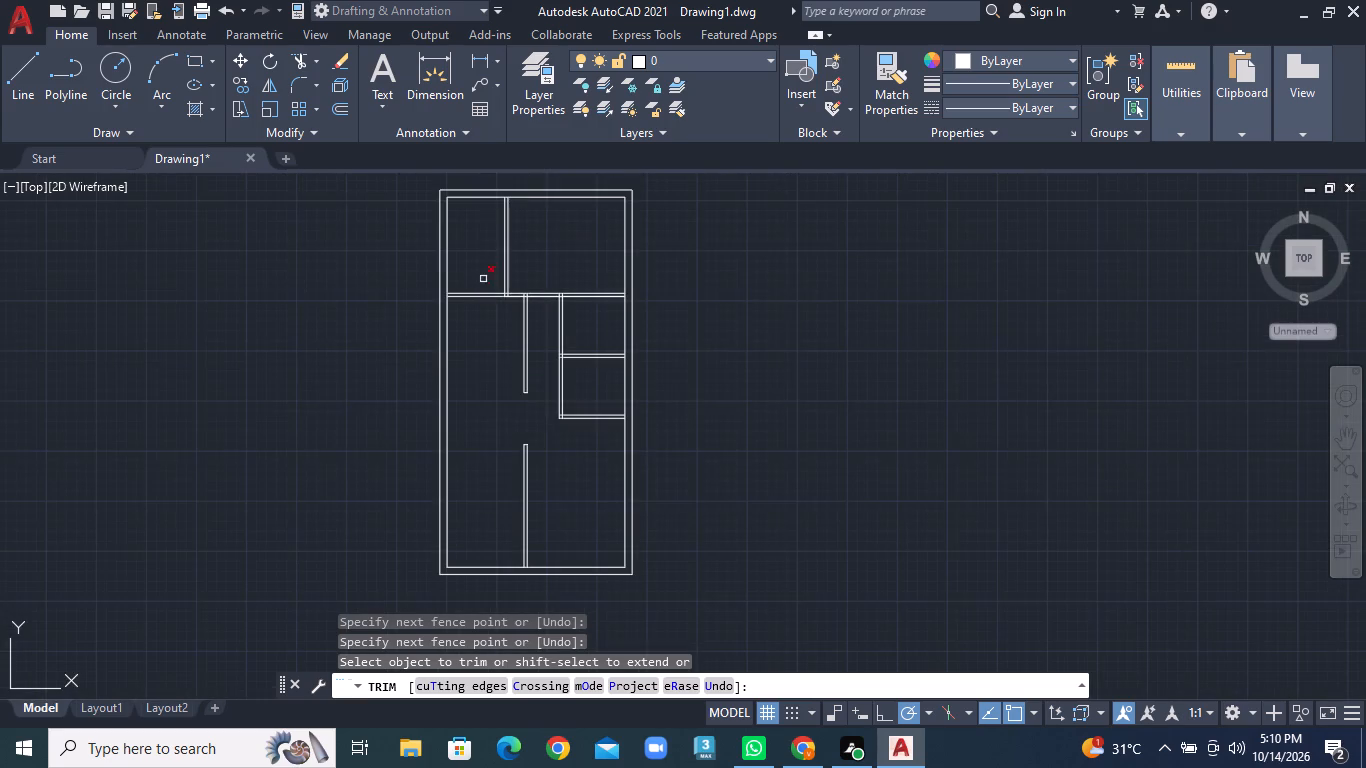
pyautogui.moveTo(488, 271); pyautogui.dragTo(444, 298, button='middle')
pyautogui.moveTo(443, 305); pyautogui.dragTo(410, 369, button='middle')
pyautogui.scroll(1, 429, 351)
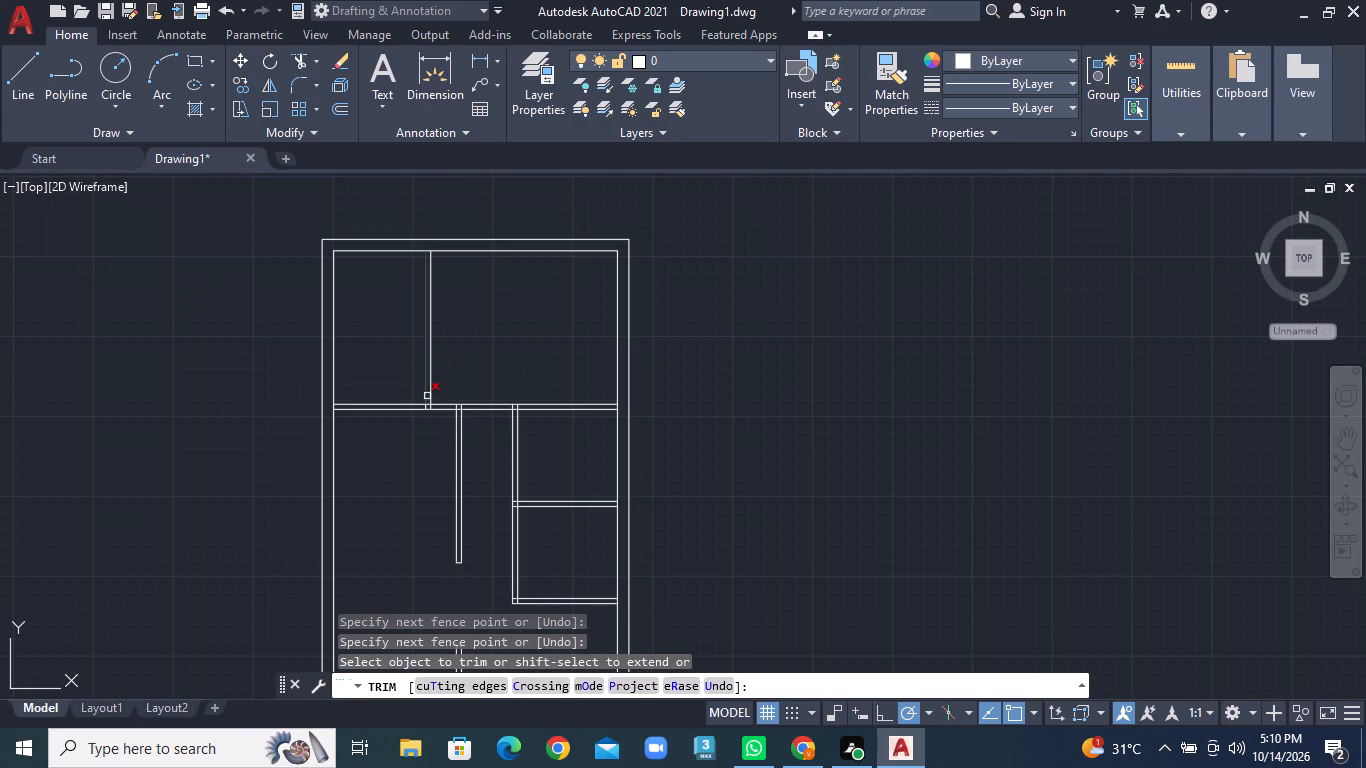
pyautogui.moveTo(474, 436); pyautogui.dragTo(489, 330, button='middle')
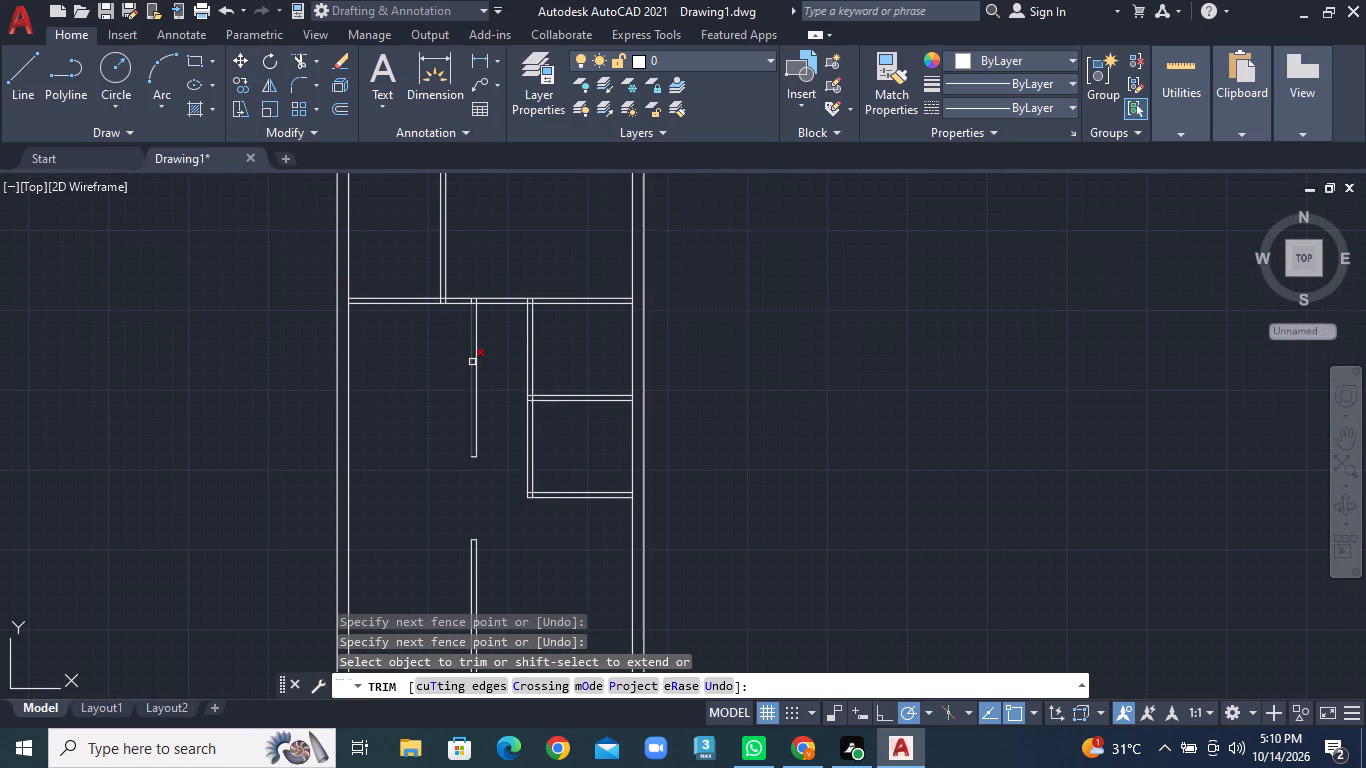
pyautogui.click(472, 362)
pyautogui.click(478, 362)
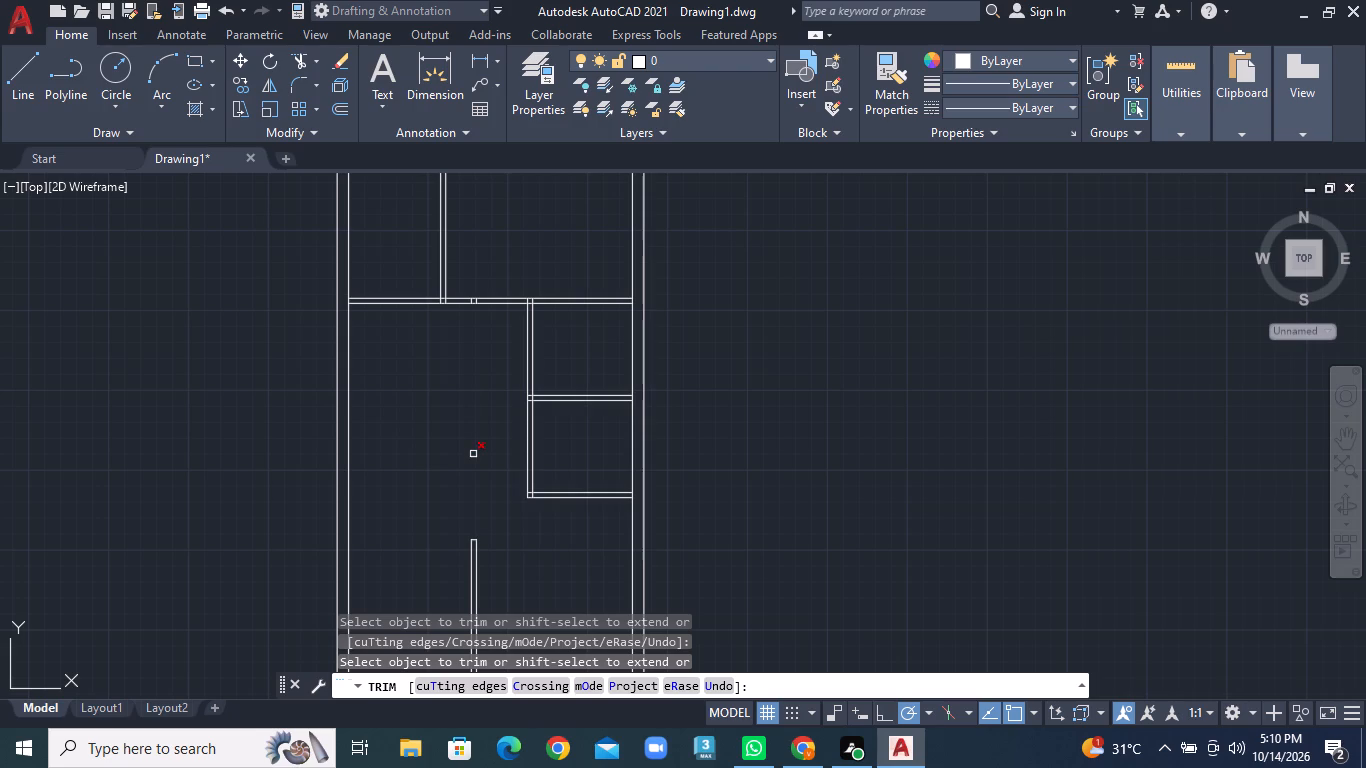
# Trim away the leftover stubs of the removed vertical partition inside the first horizontal partition.
pyautogui.click(473, 454)
pyautogui.scroll(6, 465, 279)
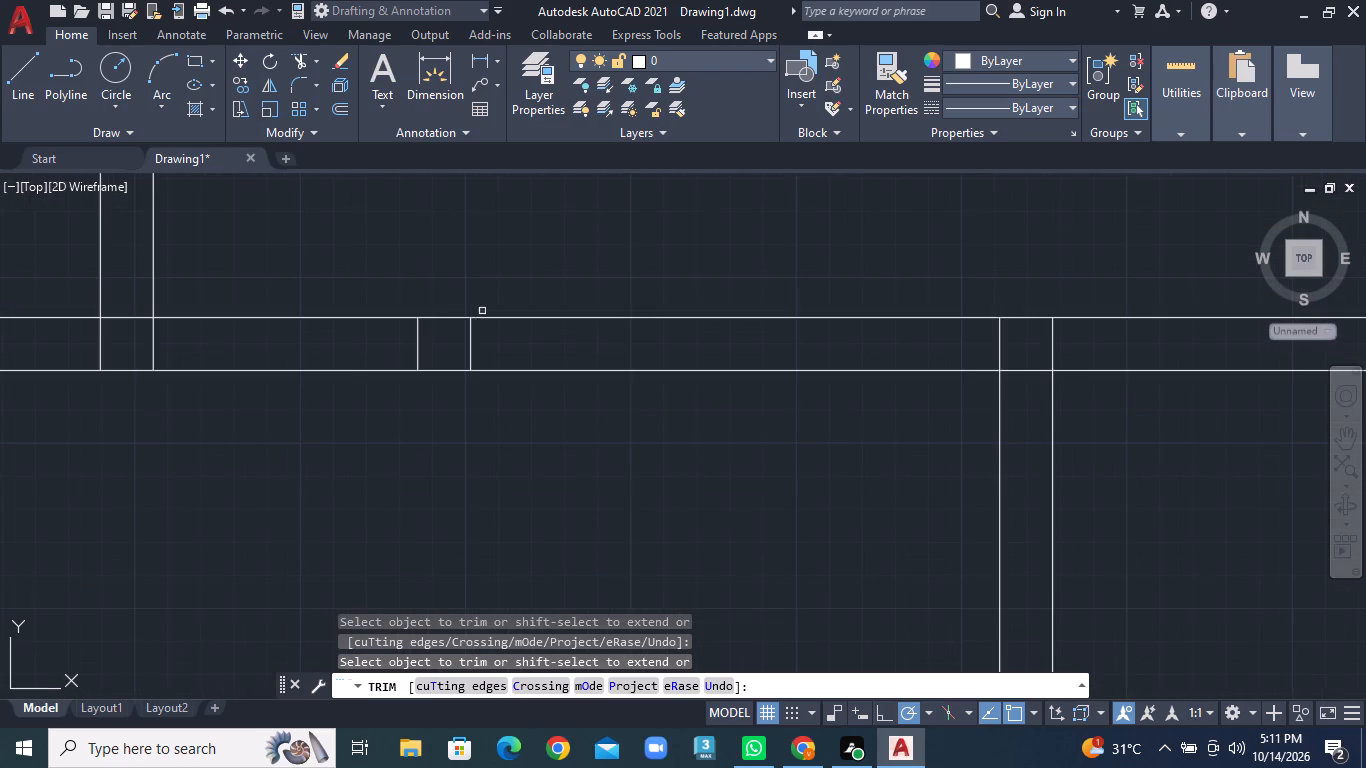
pyautogui.click(408, 329)
pyautogui.click(489, 332)
pyautogui.scroll(-1, 489, 327)
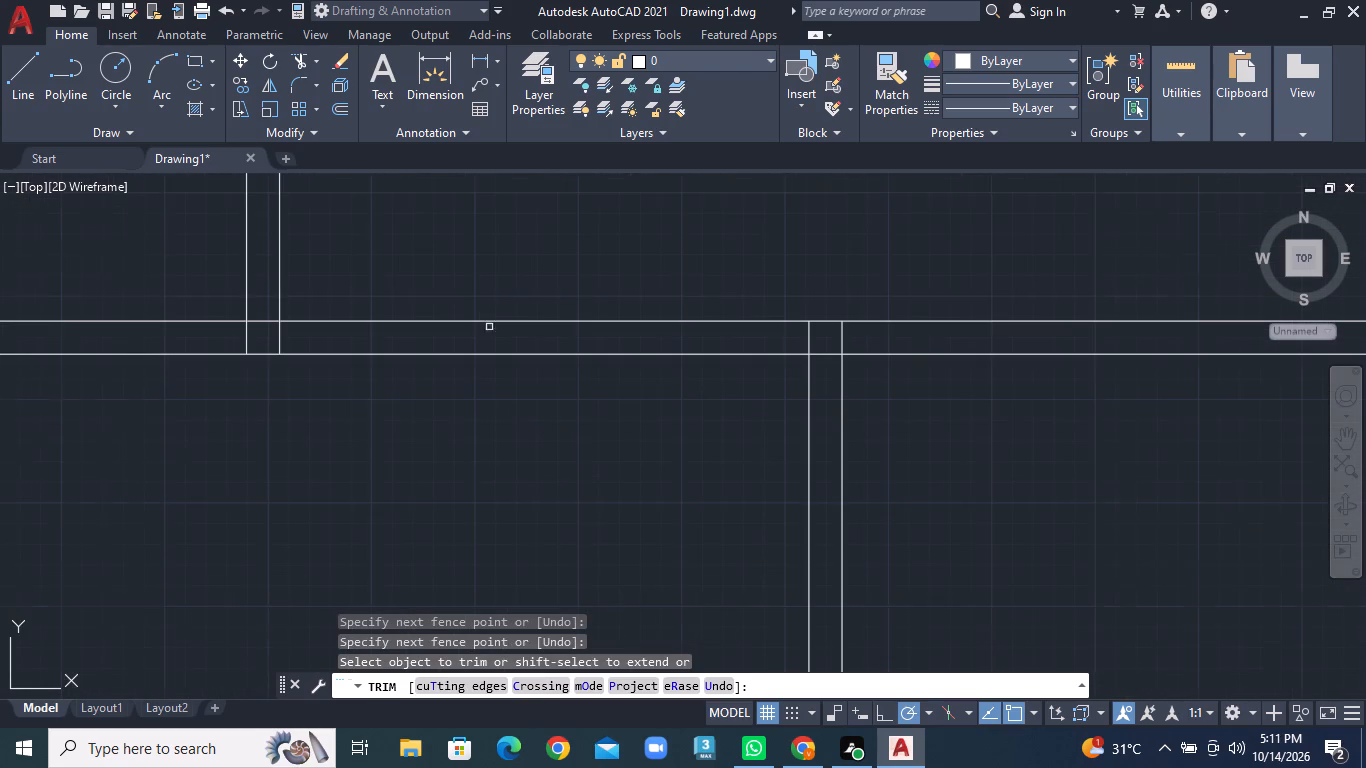
pyautogui.scroll(-1, 440, 288)
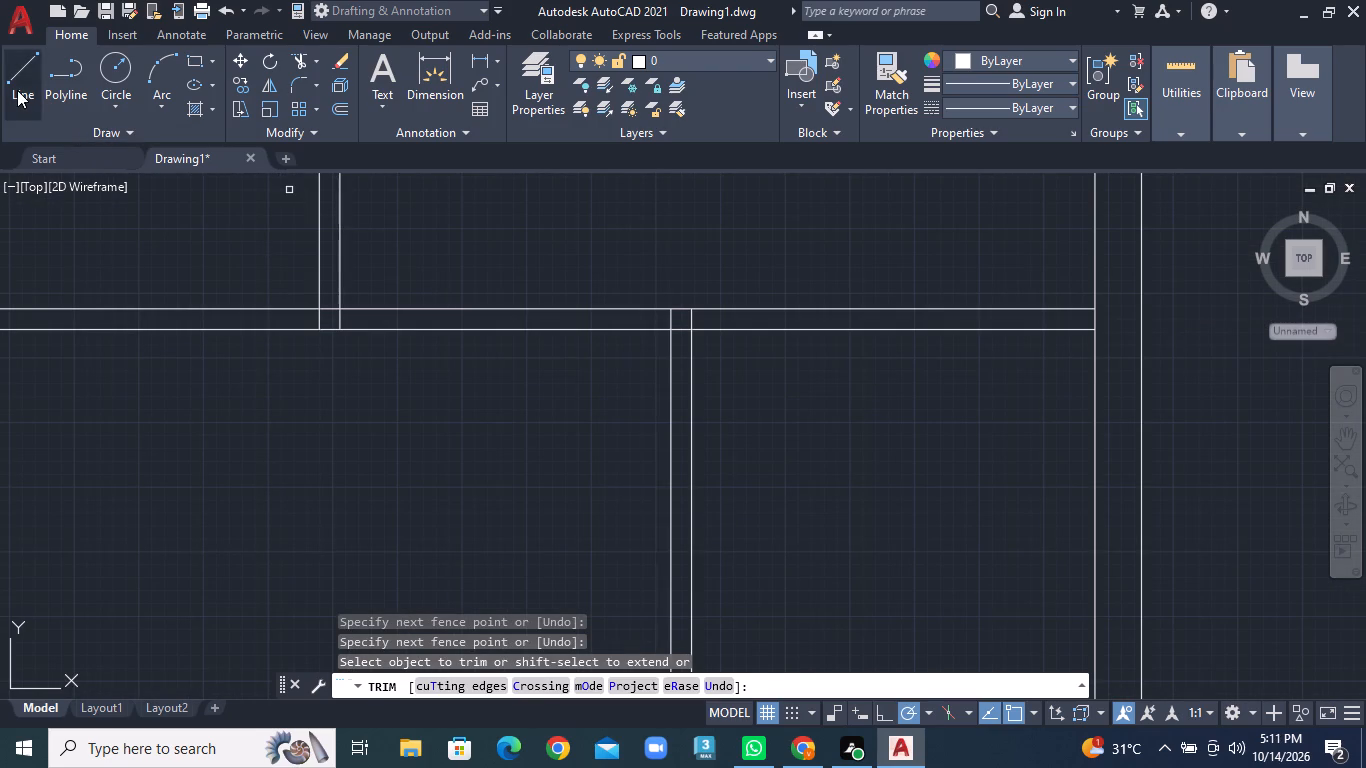
# Draw a vertical line down from the first horizontal partition, just right of the upper vertical partition, ending alongside the lower small room.
pyautogui.click(17, 90)
pyautogui.moveTo(381, 310); pyautogui.dragTo(390, 238, button='middle')
pyautogui.moveTo(391, 236); pyautogui.dragTo(392, 227, button='middle')
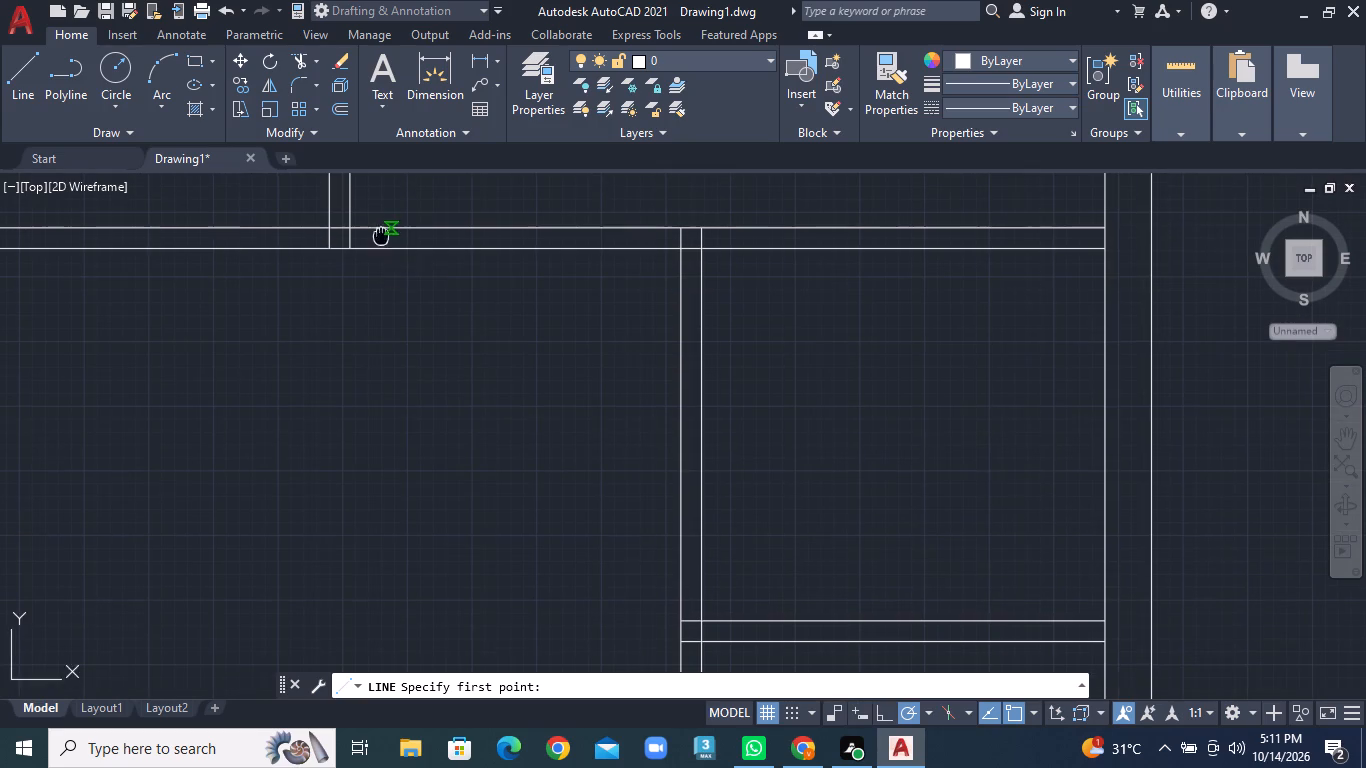
pyautogui.click(373, 249)
pyautogui.scroll(-1, 383, 458)
pyautogui.moveTo(383, 458); pyautogui.dragTo(380, 394, button='middle')
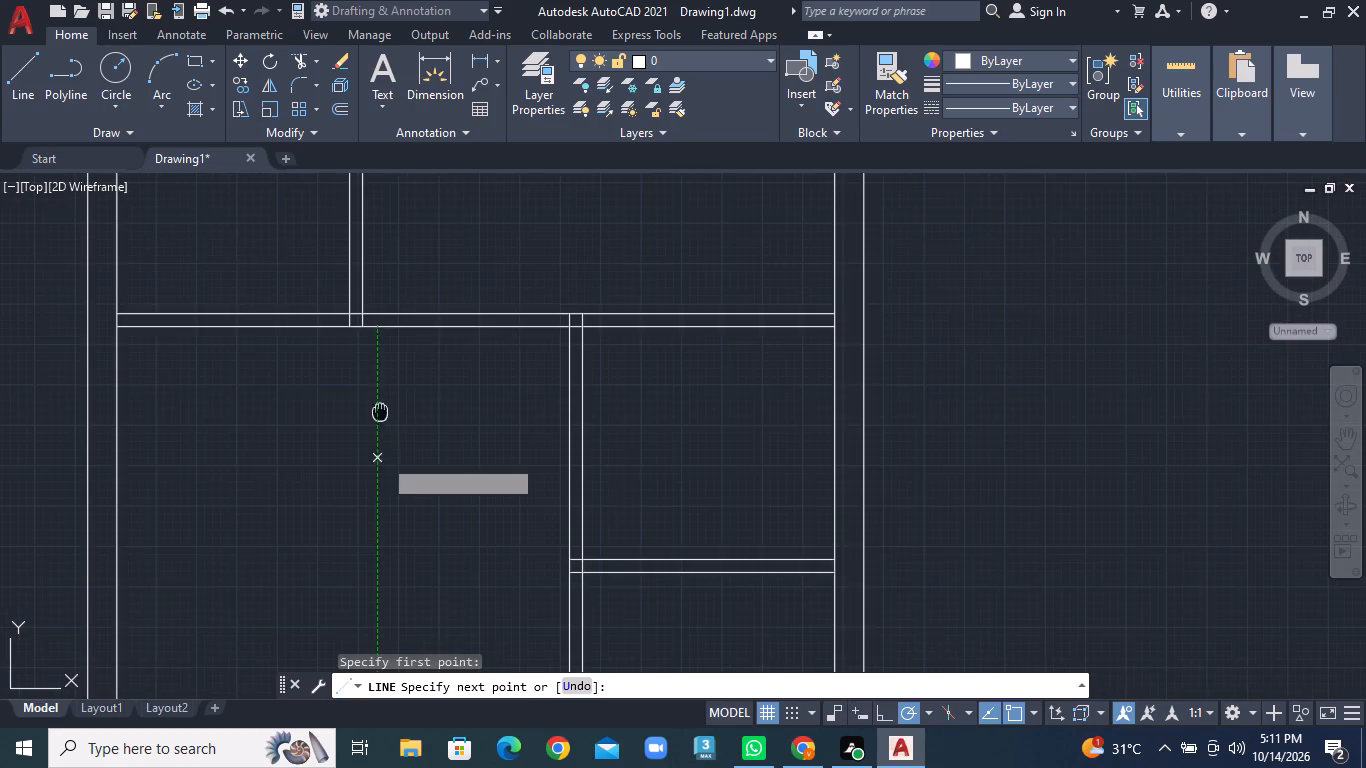
pyautogui.moveTo(380, 394); pyautogui.dragTo(382, 350, button='middle')
pyautogui.moveTo(390, 477); pyautogui.dragTo(389, 304, button='middle')
pyautogui.scroll(-2, 377, 333)
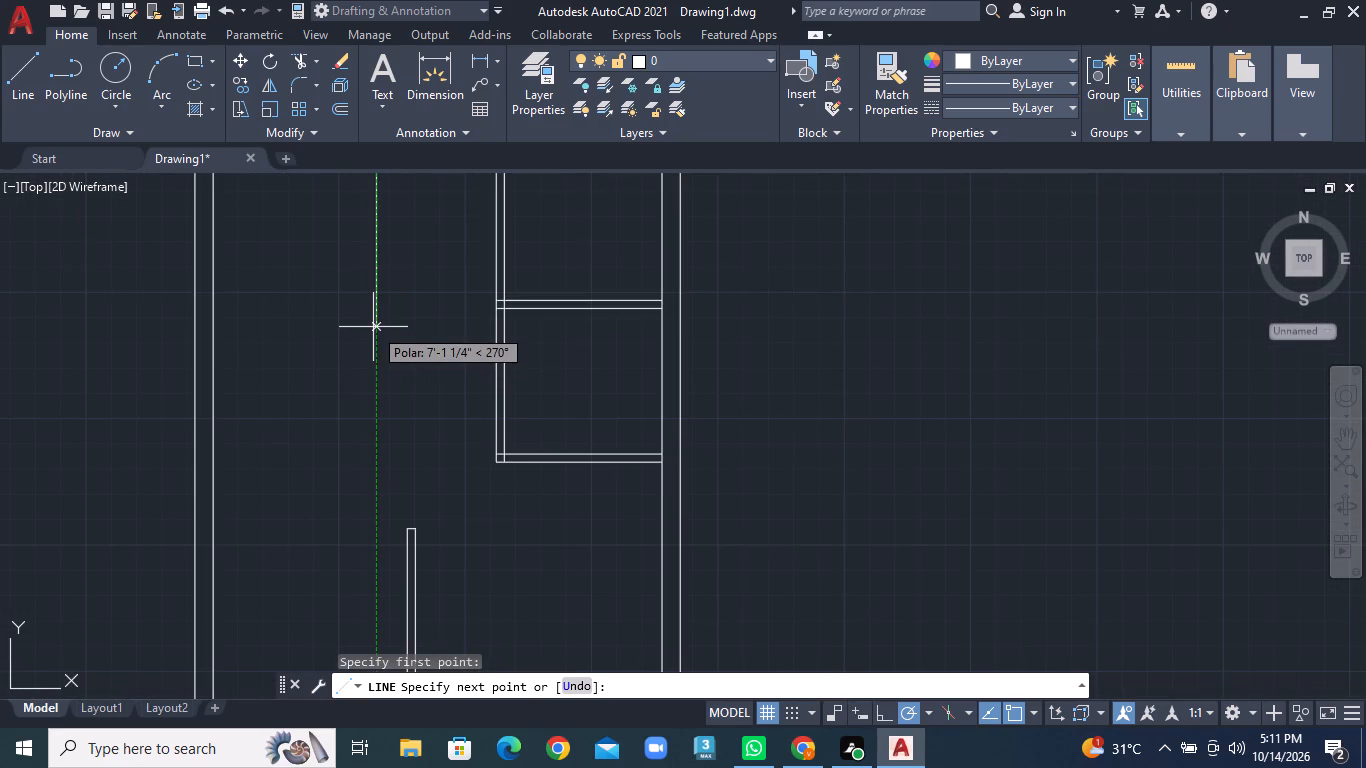
pyautogui.click(366, 361)
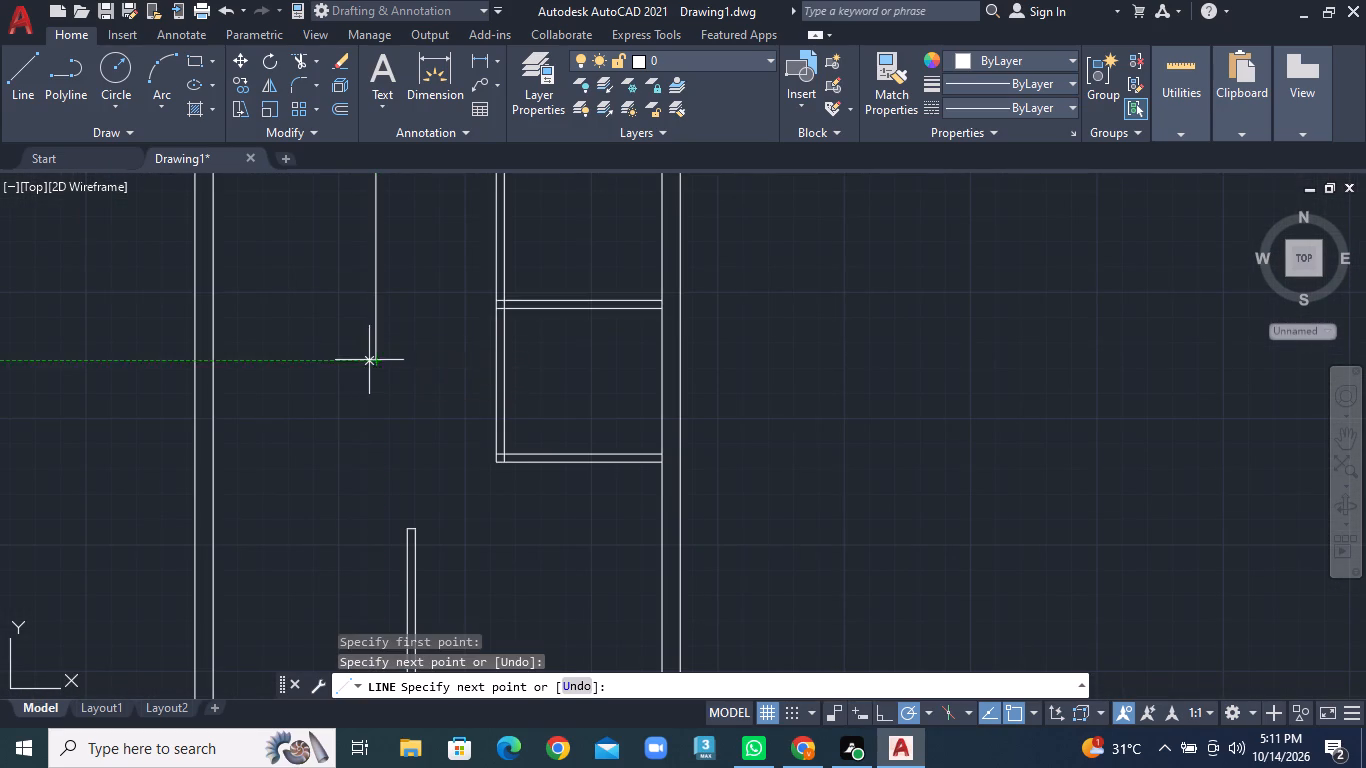
pyautogui.moveTo(463, 339); pyautogui.dragTo(454, 486, button='middle')
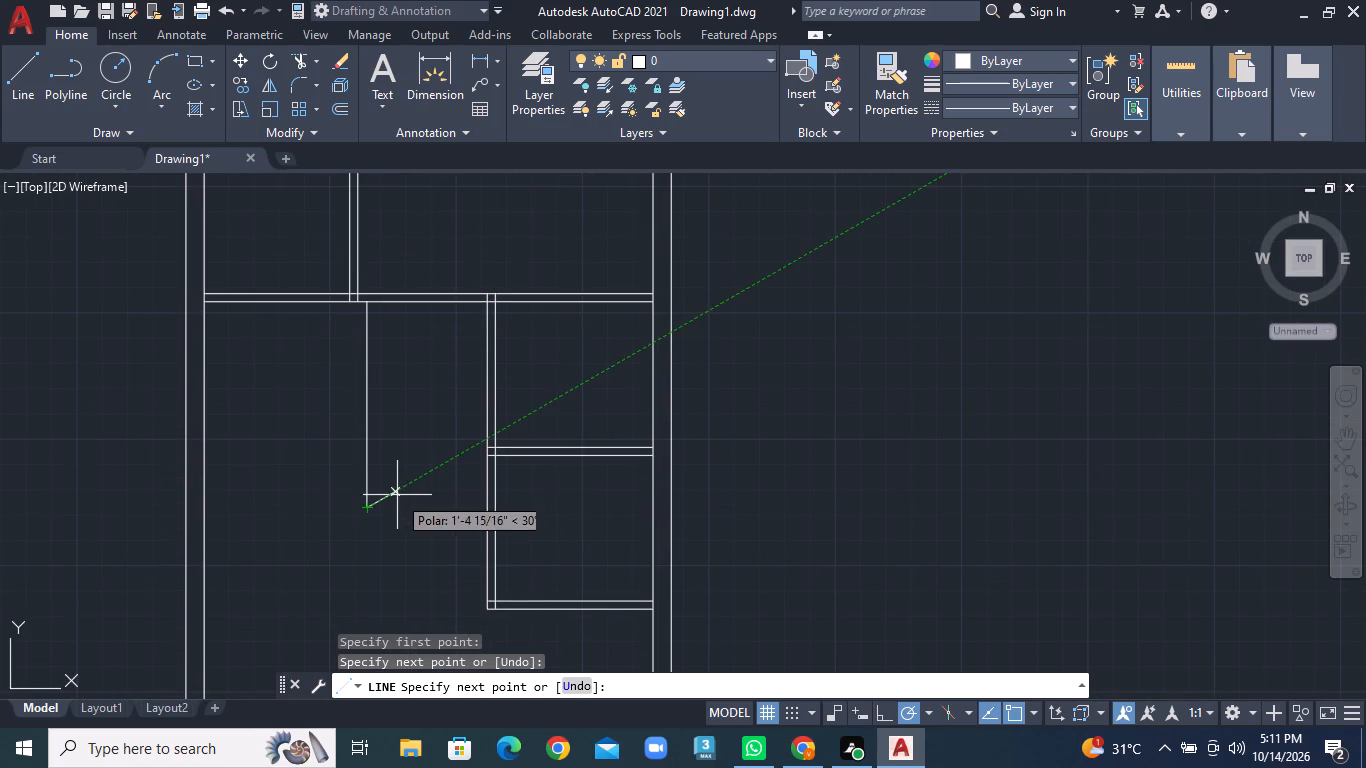
pyautogui.press('Escape')
# Offset the new vertical line 4" to the right to form a partition.
pyautogui.click(335, 104)
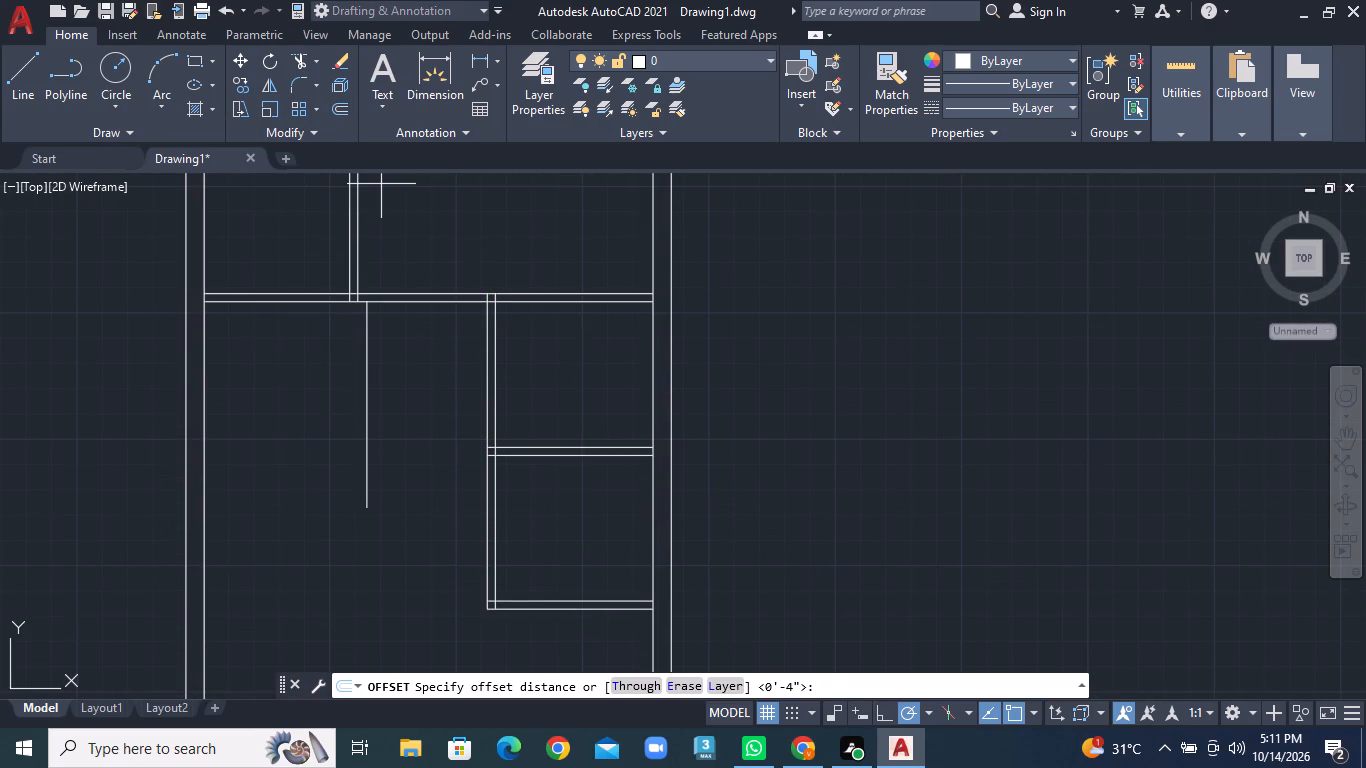
pyautogui.write('4"')
pyautogui.press('Return')
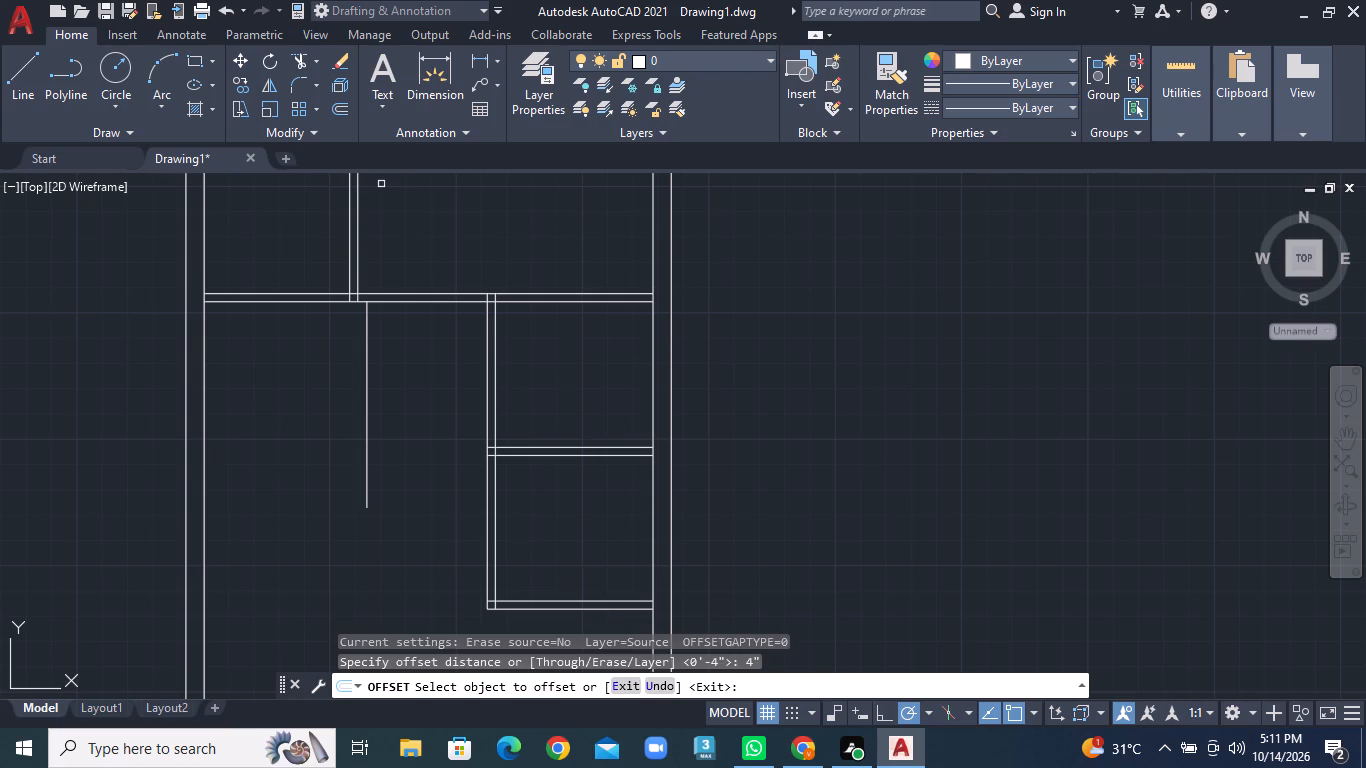
pyautogui.doubleClick(368, 363)
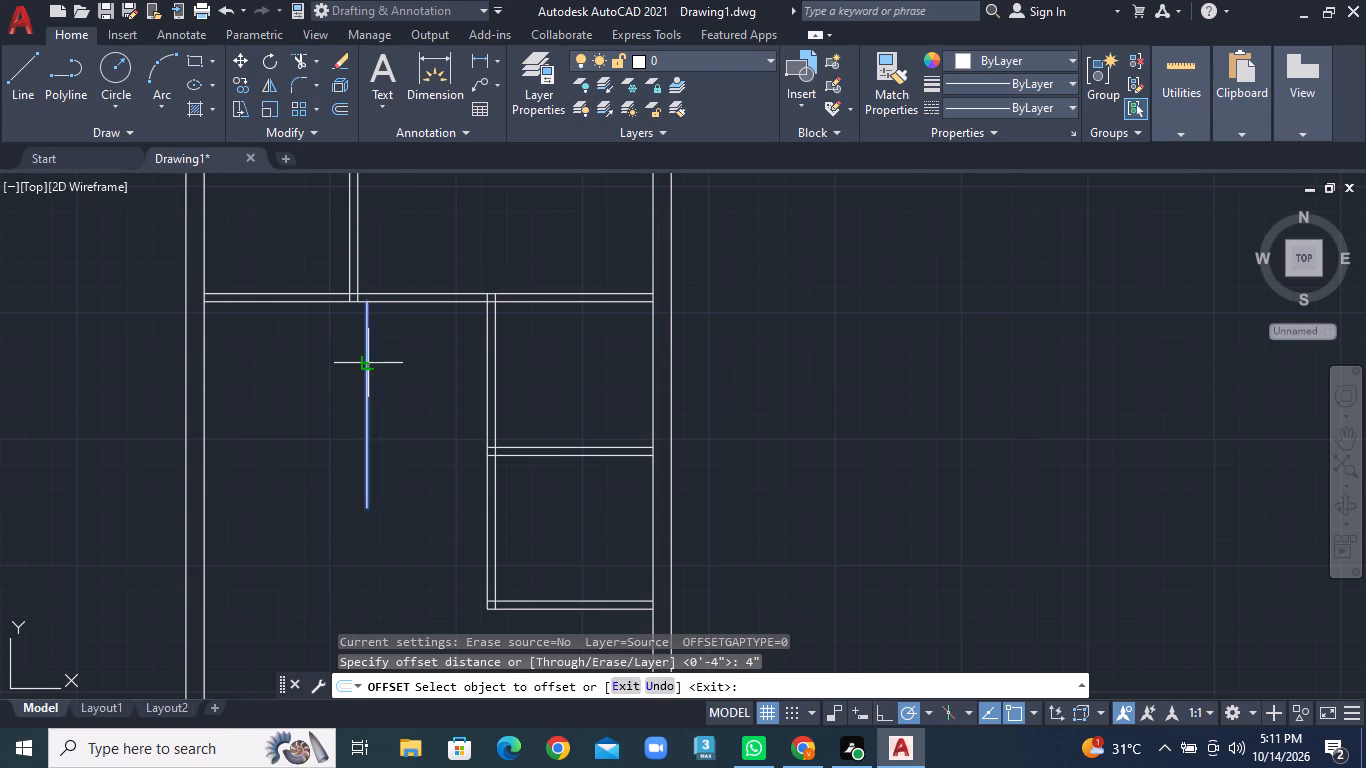
pyautogui.click(386, 363)
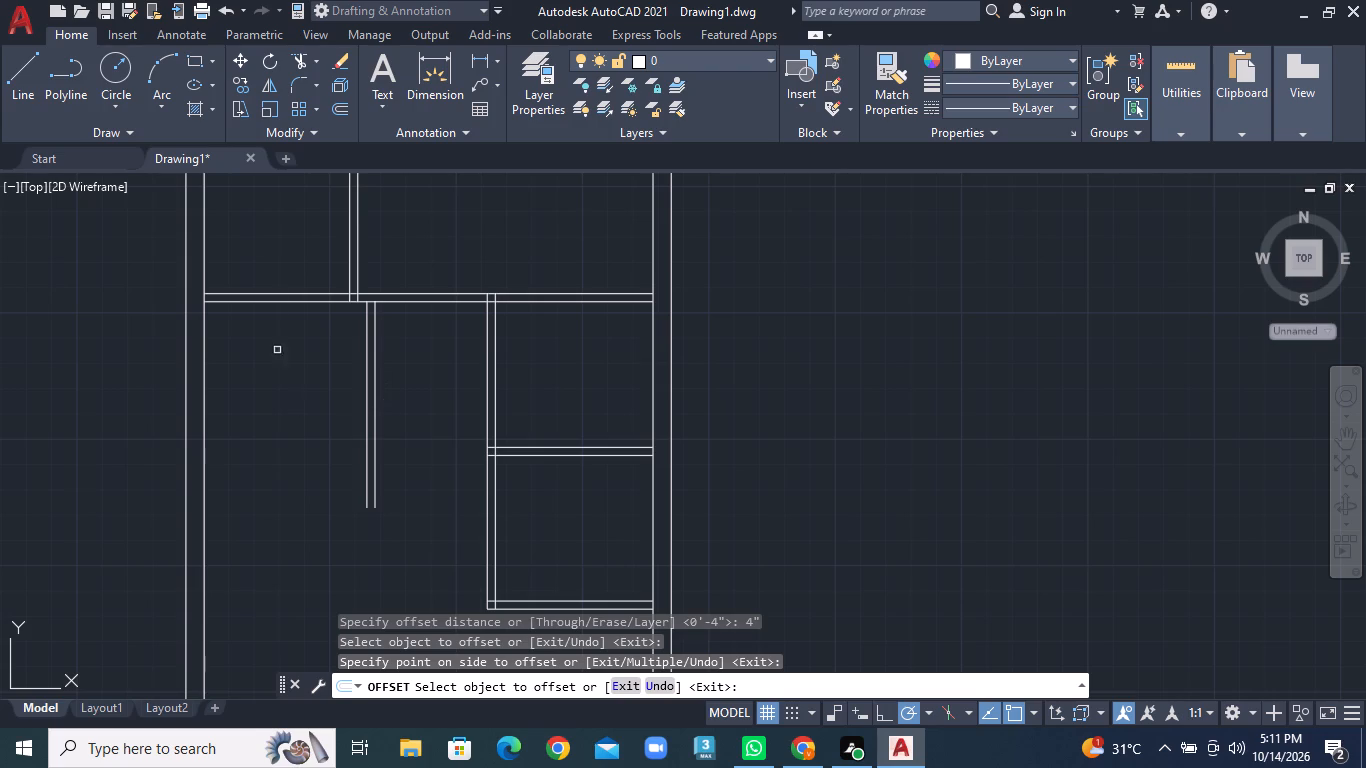
# Close the lower end of the new 4" partition with a short line between its two edges.
pyautogui.click(14, 82)
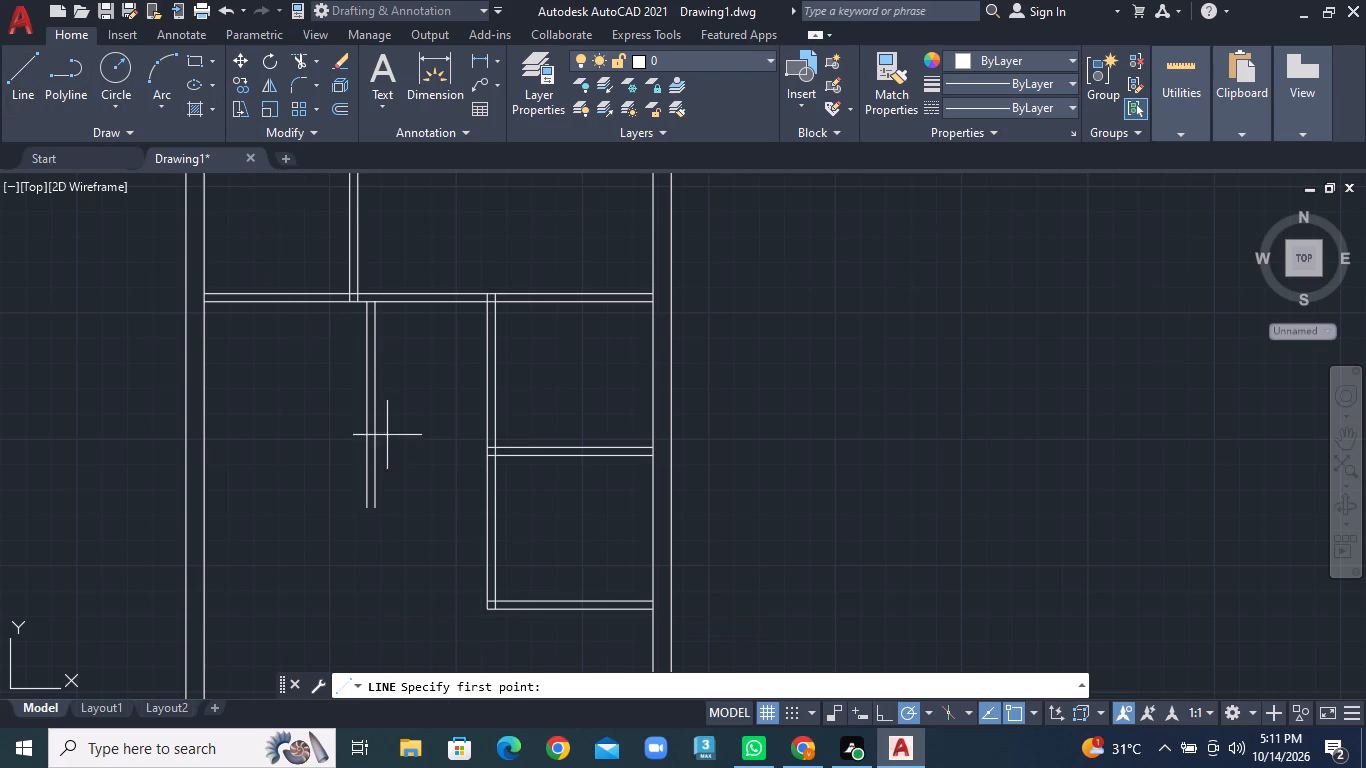
pyautogui.scroll(2, 401, 466)
pyautogui.click(314, 570)
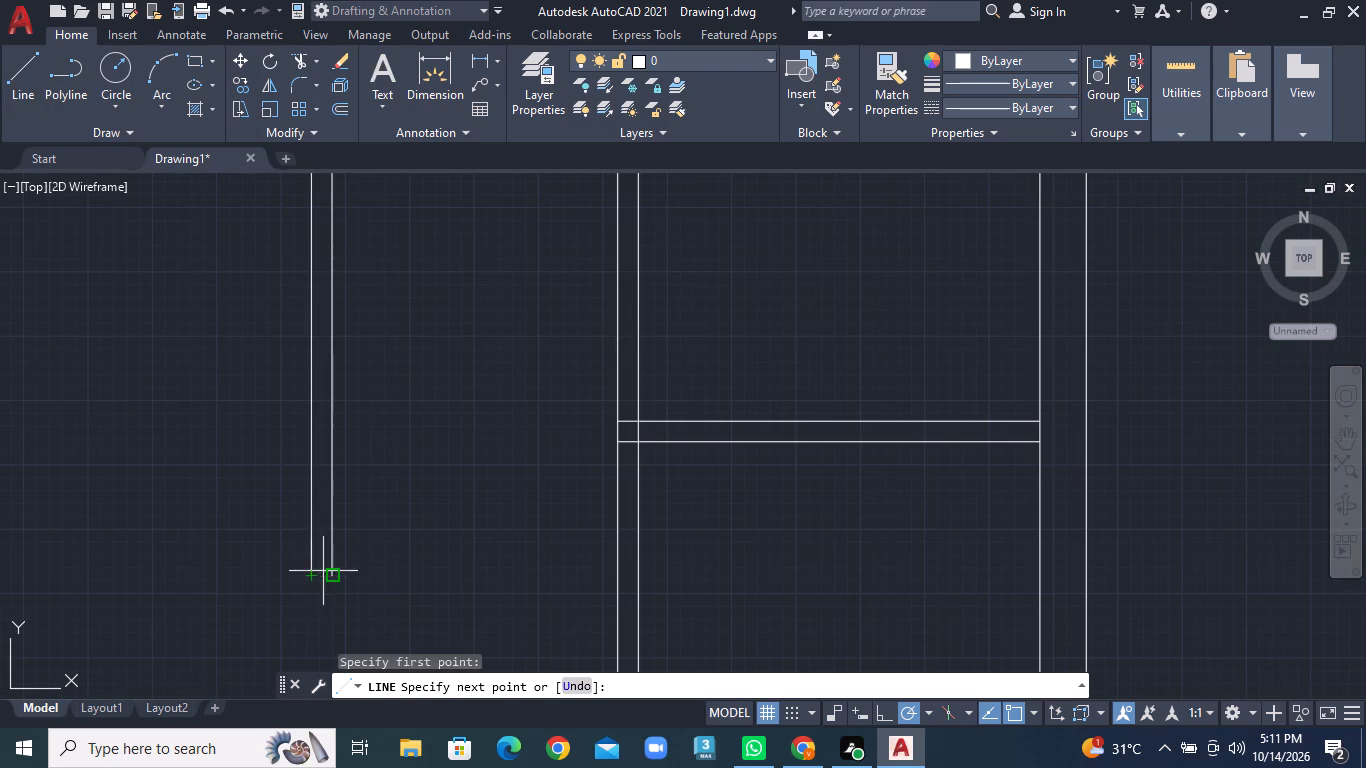
pyautogui.click(331, 573)
pyautogui.rightClick(331, 573)
pyautogui.click(404, 355)
pyautogui.scroll(-2, 459, 412)
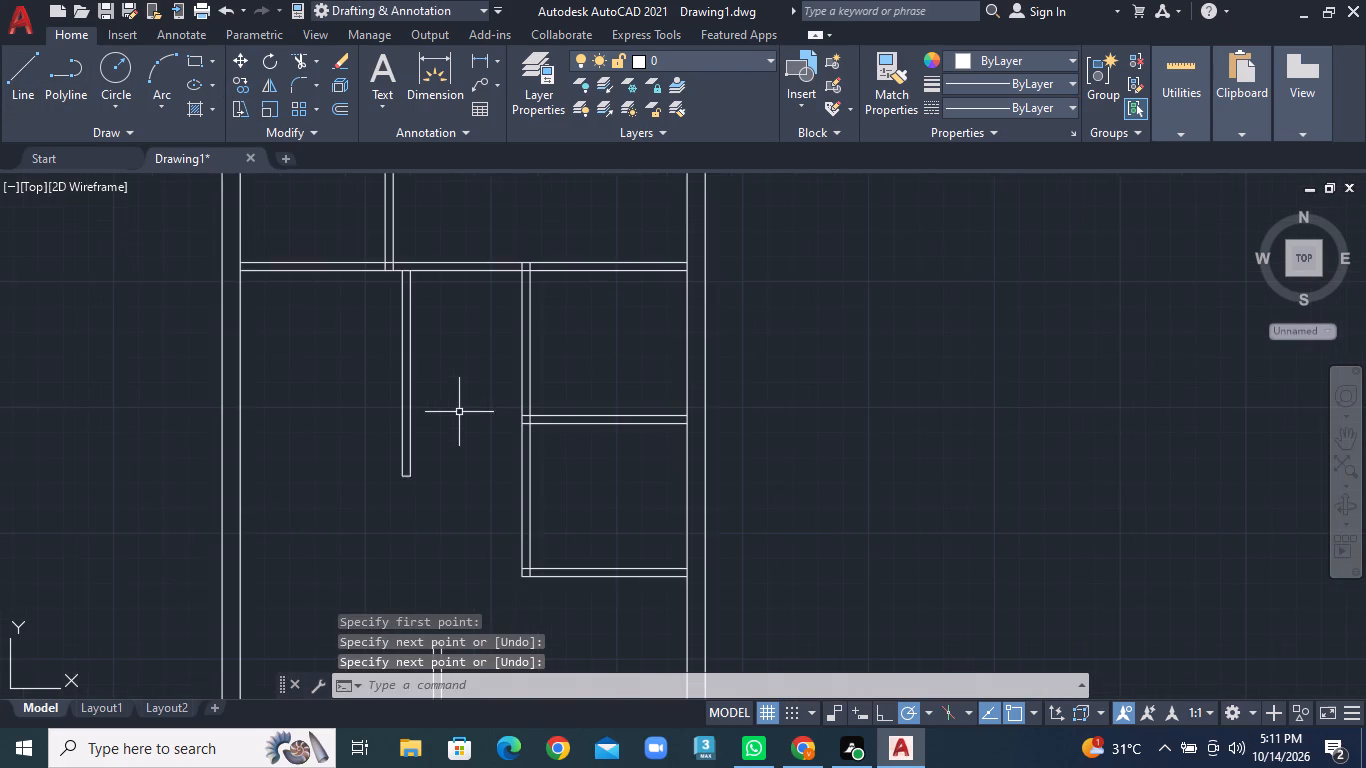
# Draw a short line across the upper vertical partition, just below the inner face of the top outer wall.
pyautogui.scroll(-1, 465, 412)
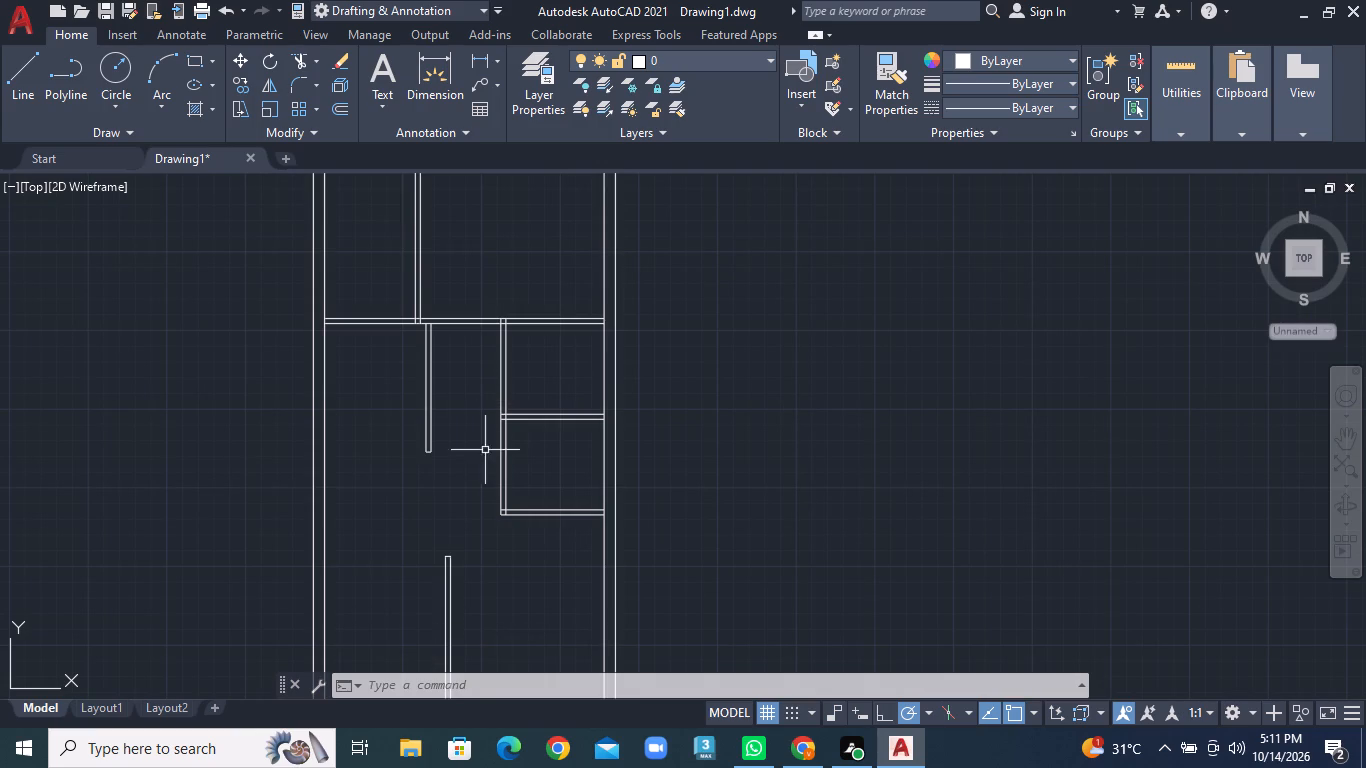
pyautogui.moveTo(518, 493); pyautogui.dragTo(503, 391, button='middle')
pyautogui.moveTo(498, 502); pyautogui.dragTo(499, 371, button='middle')
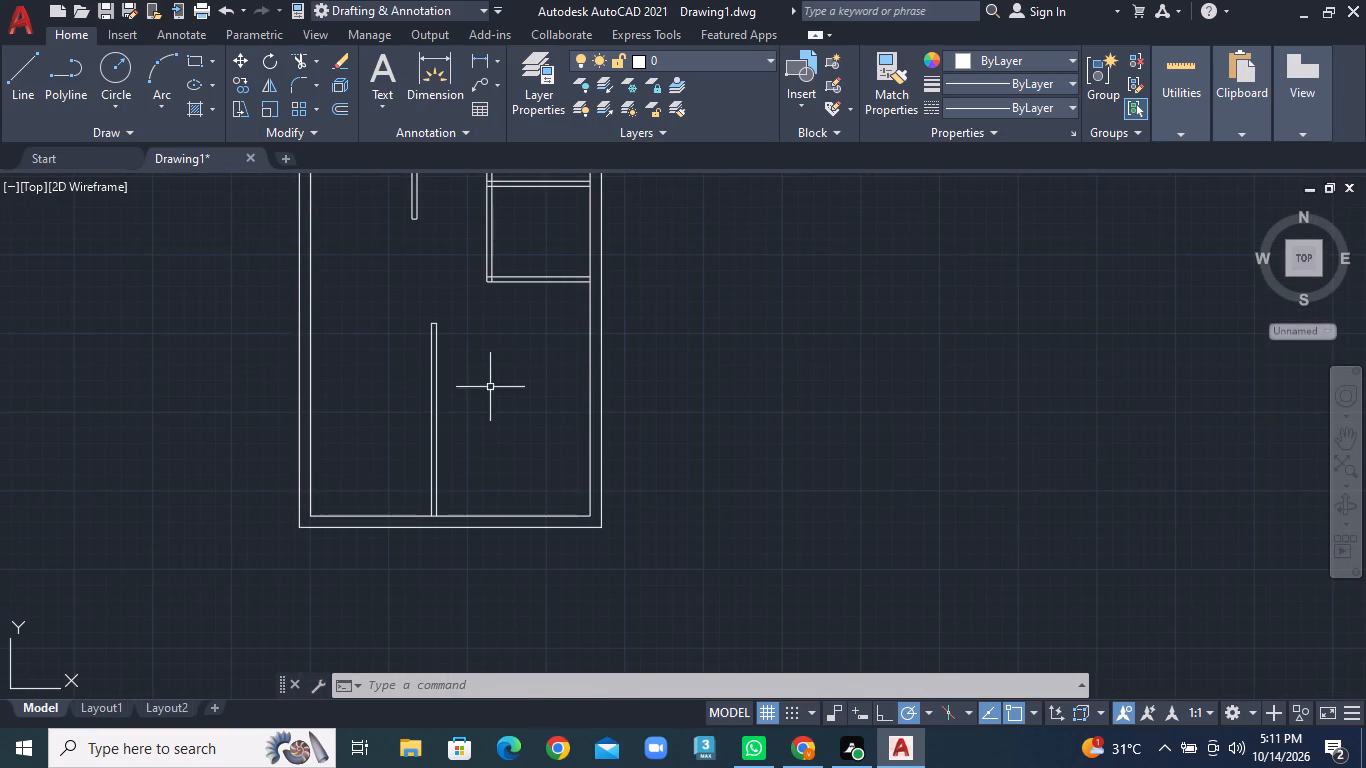
pyautogui.scroll(-1, 461, 389)
pyautogui.moveTo(461, 389); pyautogui.dragTo(481, 466, button='middle')
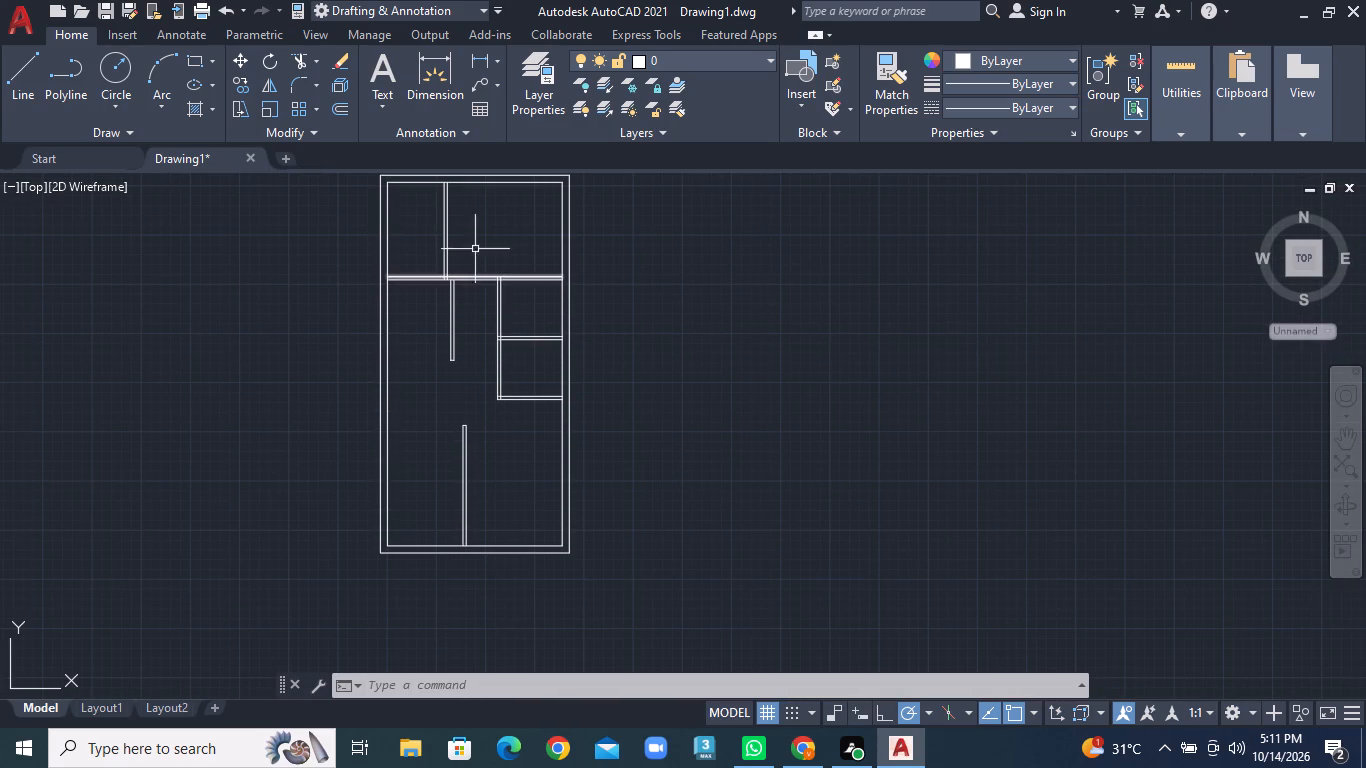
pyautogui.moveTo(473, 223); pyautogui.dragTo(481, 374, button='middle')
pyautogui.scroll(4, 469, 351)
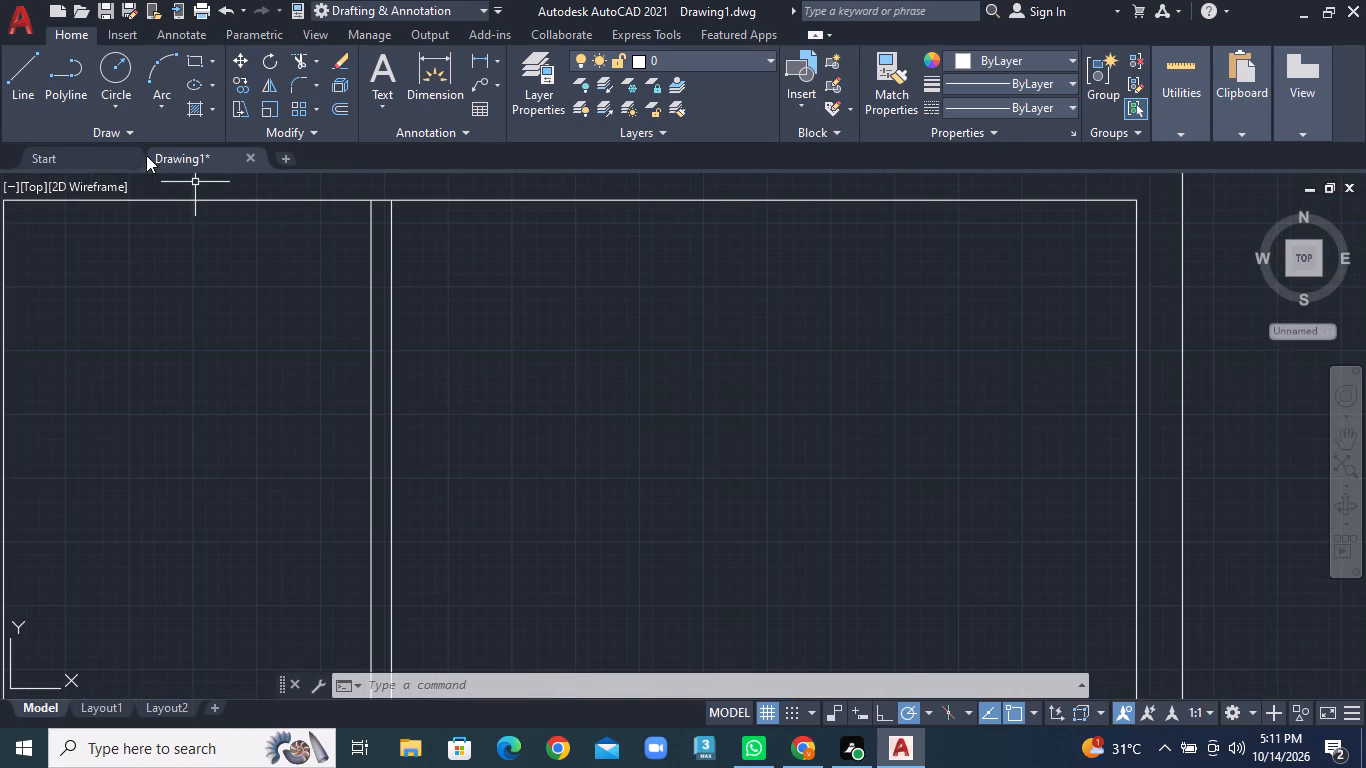
pyautogui.click(25, 87)
pyautogui.scroll(-1, 242, 262)
pyautogui.moveTo(290, 297); pyautogui.dragTo(375, 325, button='middle')
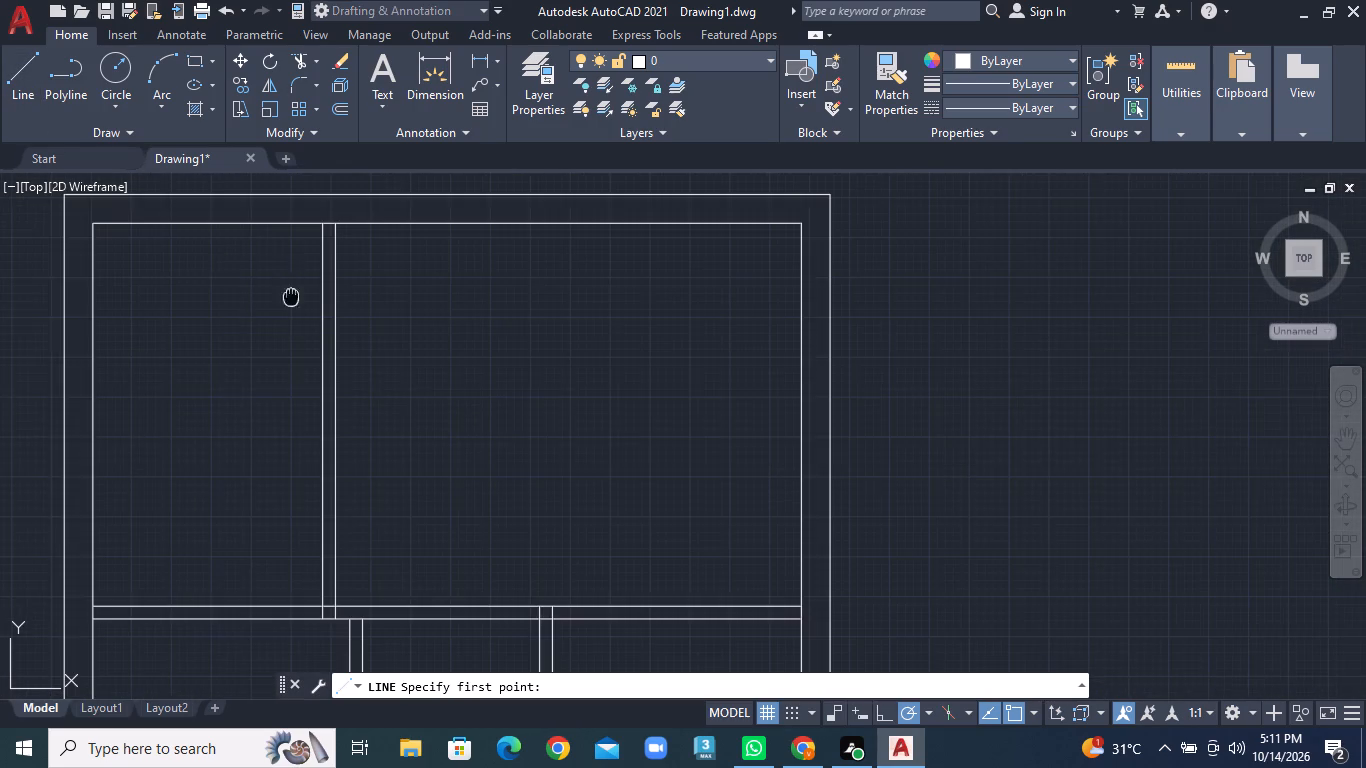
pyautogui.moveTo(375, 325); pyautogui.dragTo(444, 347, button='middle')
pyautogui.scroll(2, 488, 283)
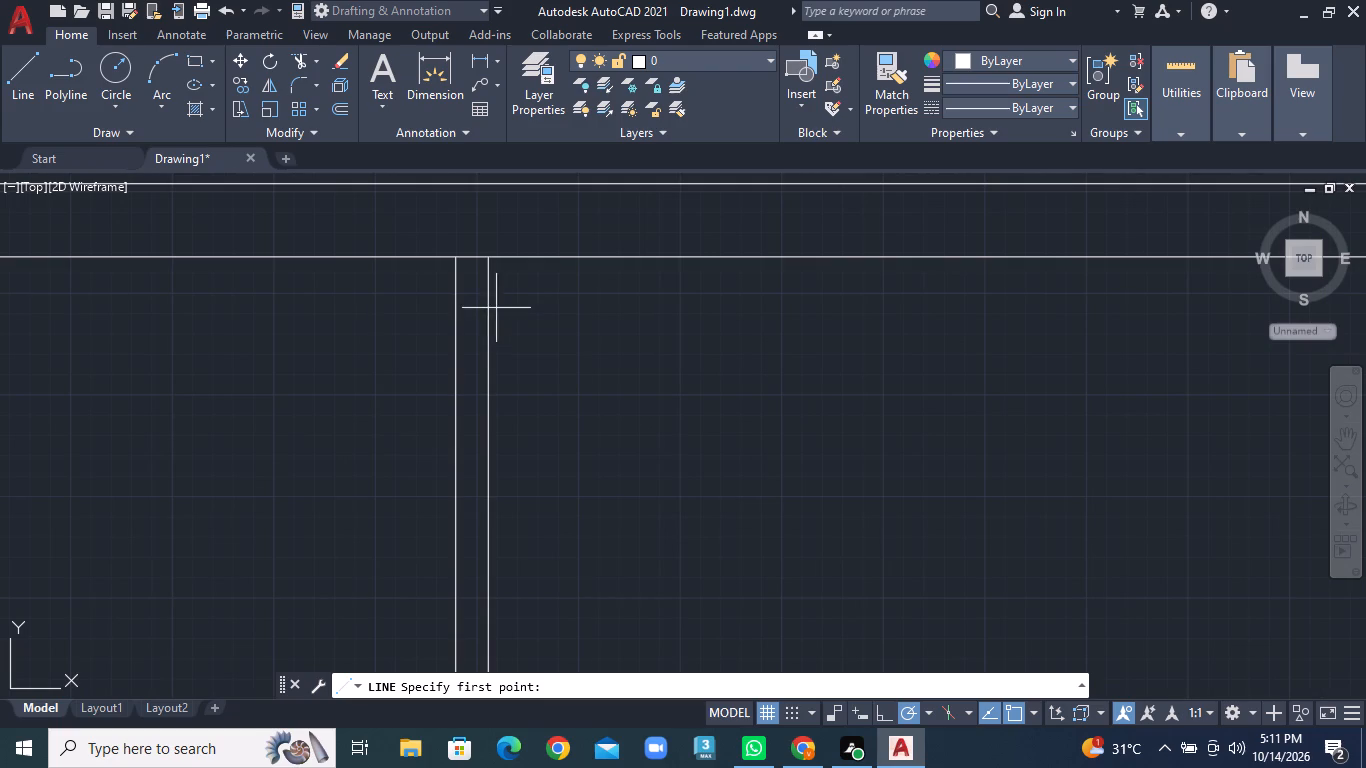
pyautogui.click(455, 305)
pyautogui.click(496, 302)
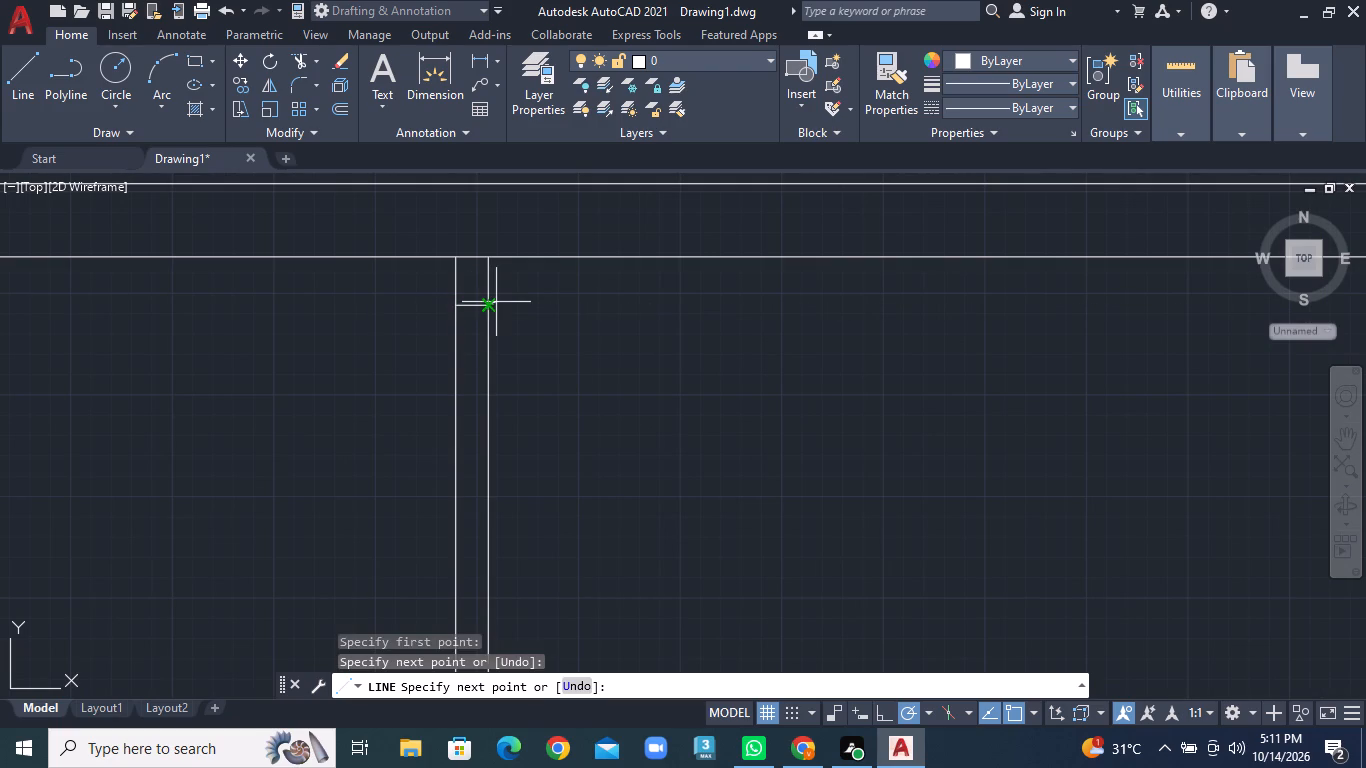
pyautogui.rightClick(496, 302)
pyautogui.click(523, 317)
pyautogui.scroll(-2, 610, 351)
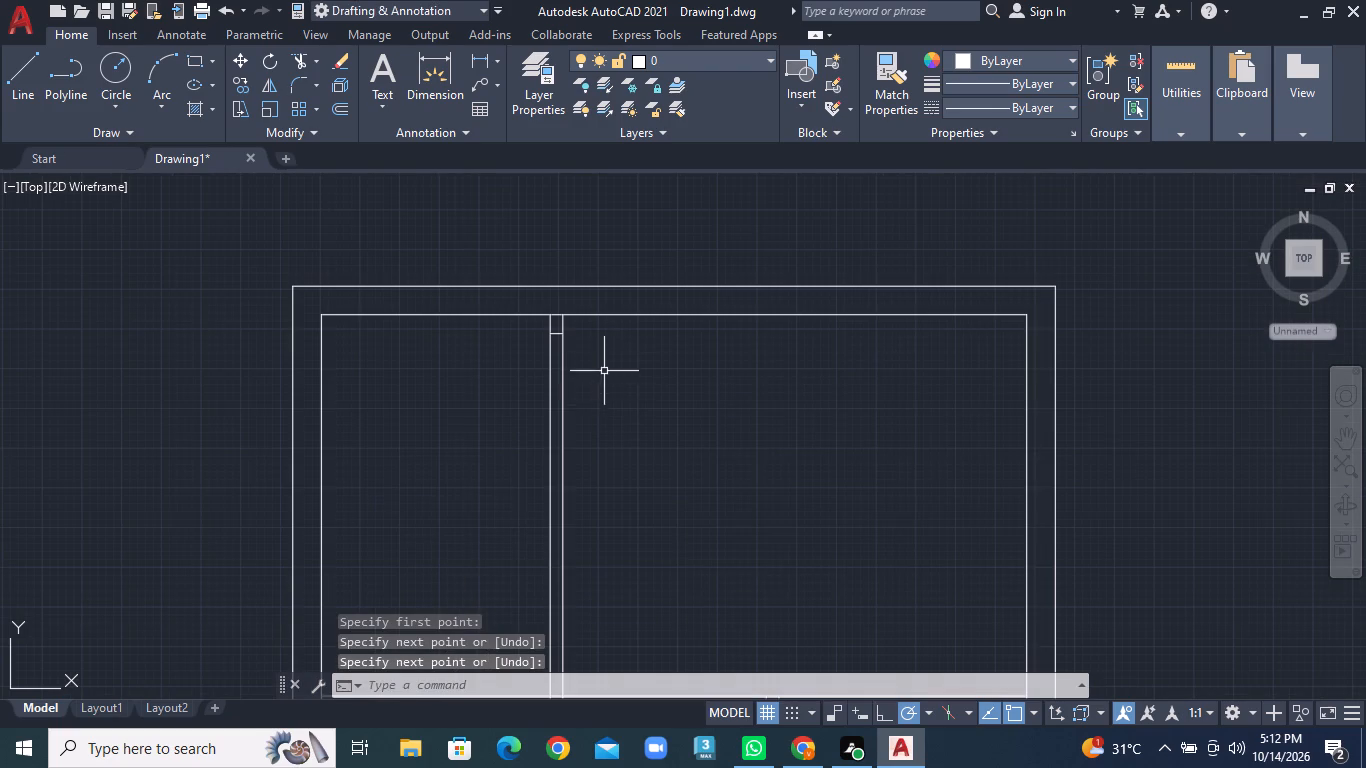
# Offset the short line 2' downward along the upper vertical partition.
pyautogui.scroll(1, 601, 350)
pyautogui.click(334, 104)
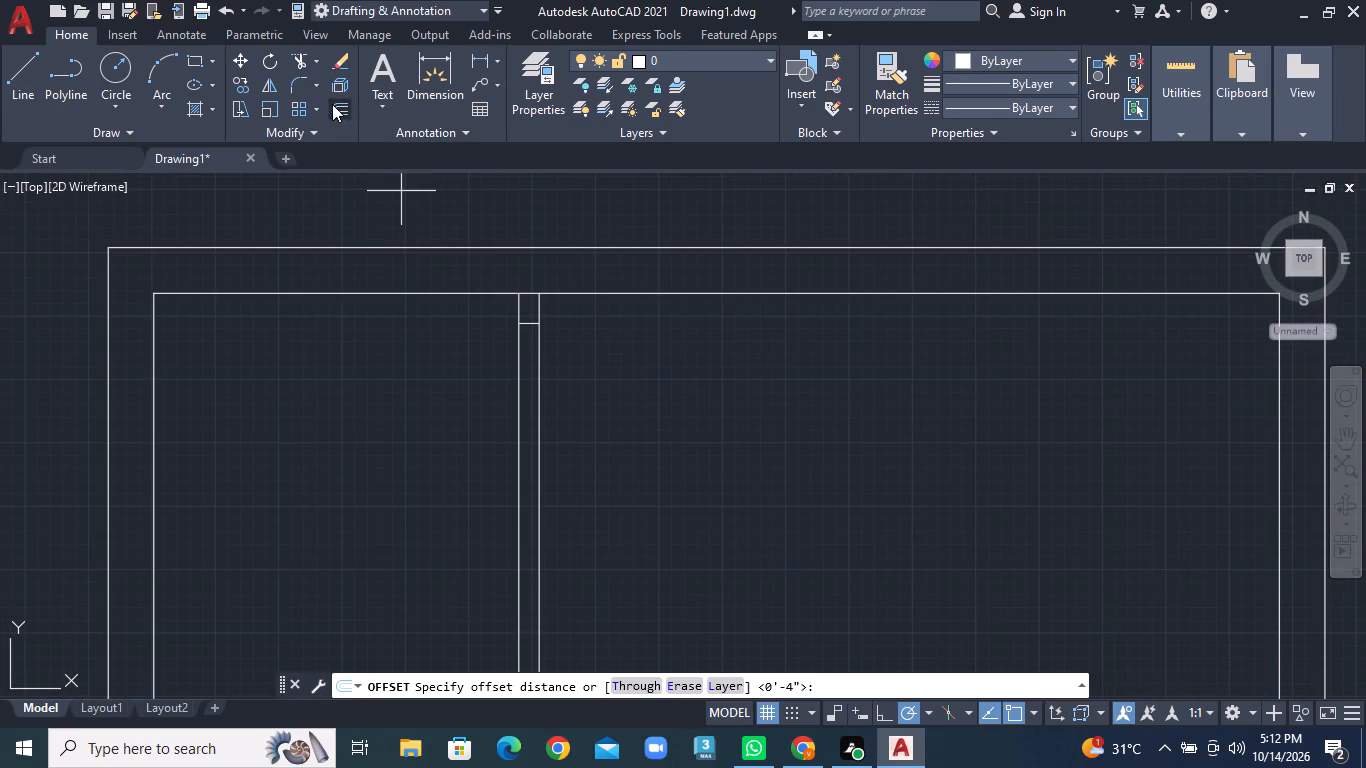
pyautogui.write("2'")
pyautogui.press('Return')
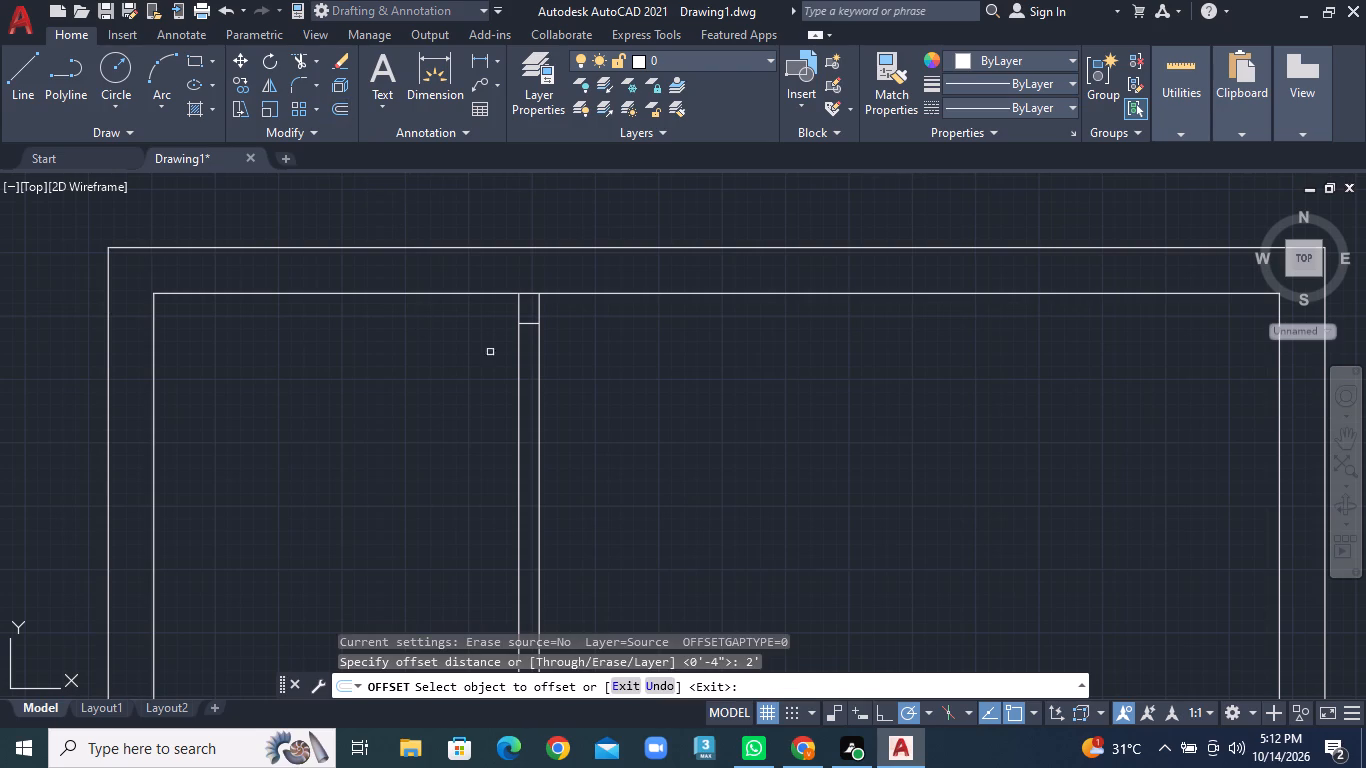
pyautogui.click(528, 323)
pyautogui.click(532, 439)
# Trim both edges of the upper vertical partition between the two short lines to create an opening.
pyautogui.scroll(-2, 540, 439)
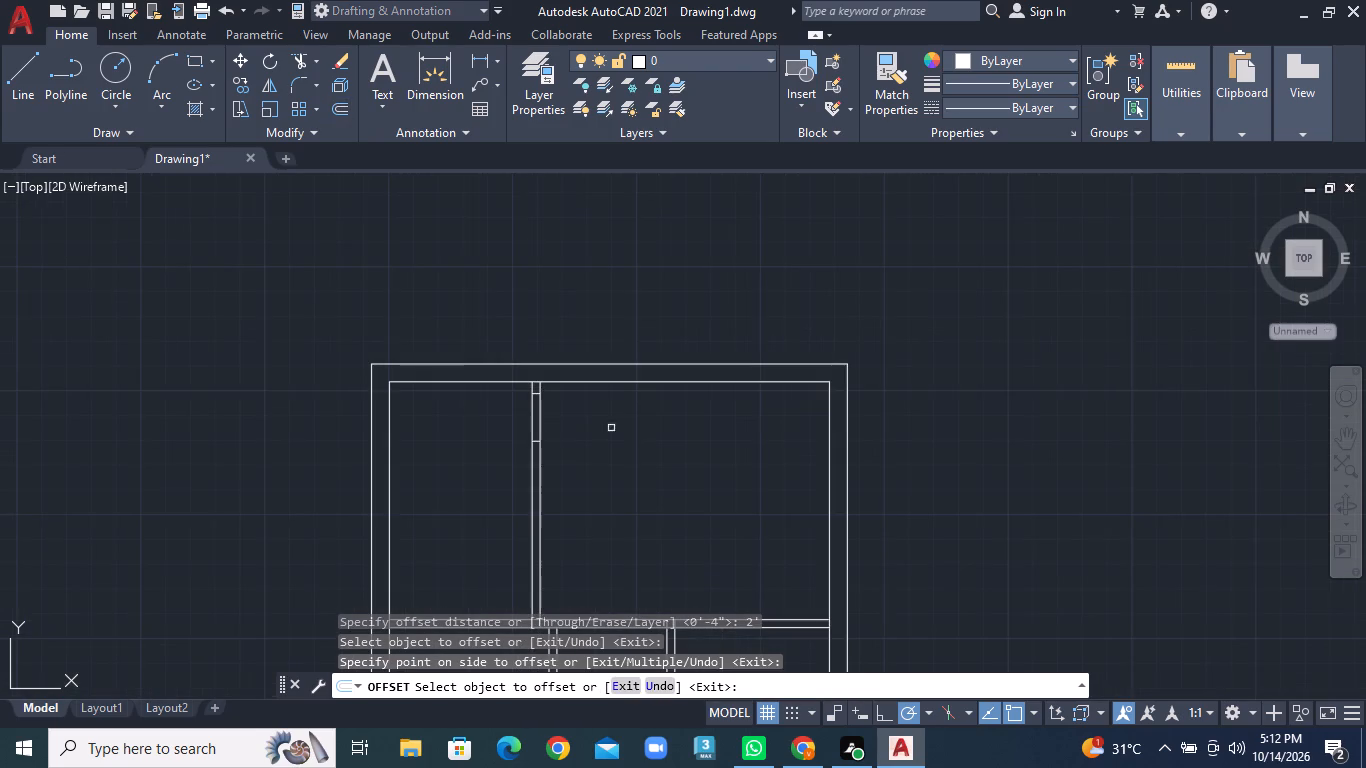
pyautogui.moveTo(605, 422); pyautogui.dragTo(480, 353, button='middle')
pyautogui.scroll(1, 465, 359)
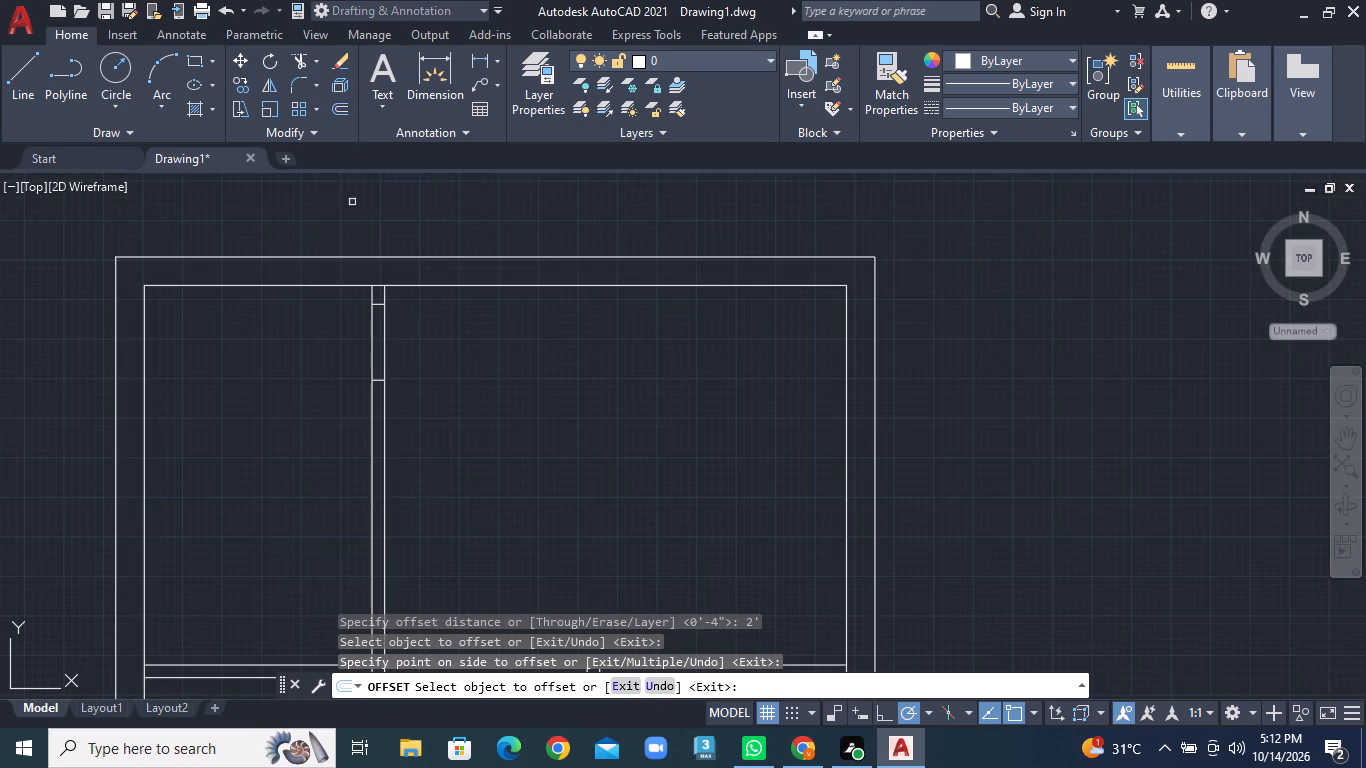
pyautogui.click(316, 57)
pyautogui.click(330, 97)
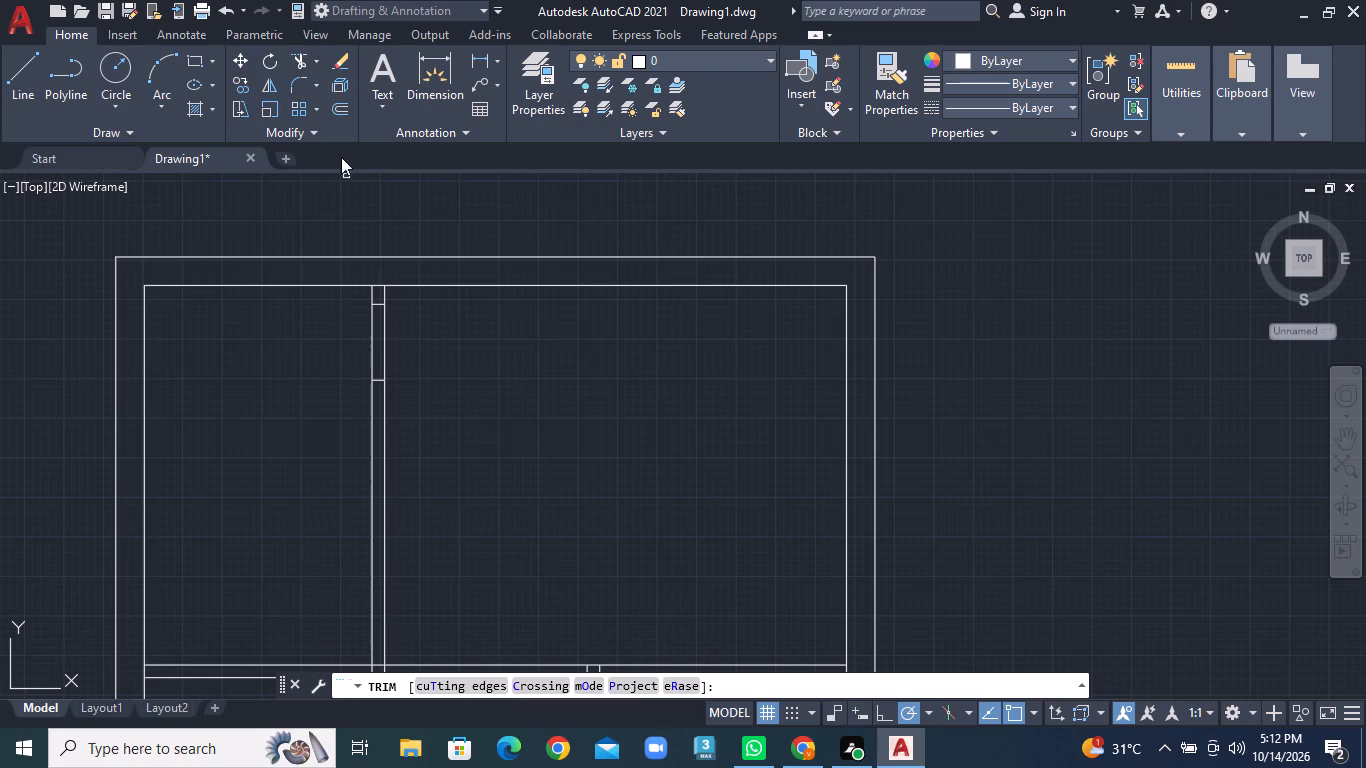
pyautogui.click(357, 339)
pyautogui.click(430, 343)
pyautogui.scroll(-2, 447, 344)
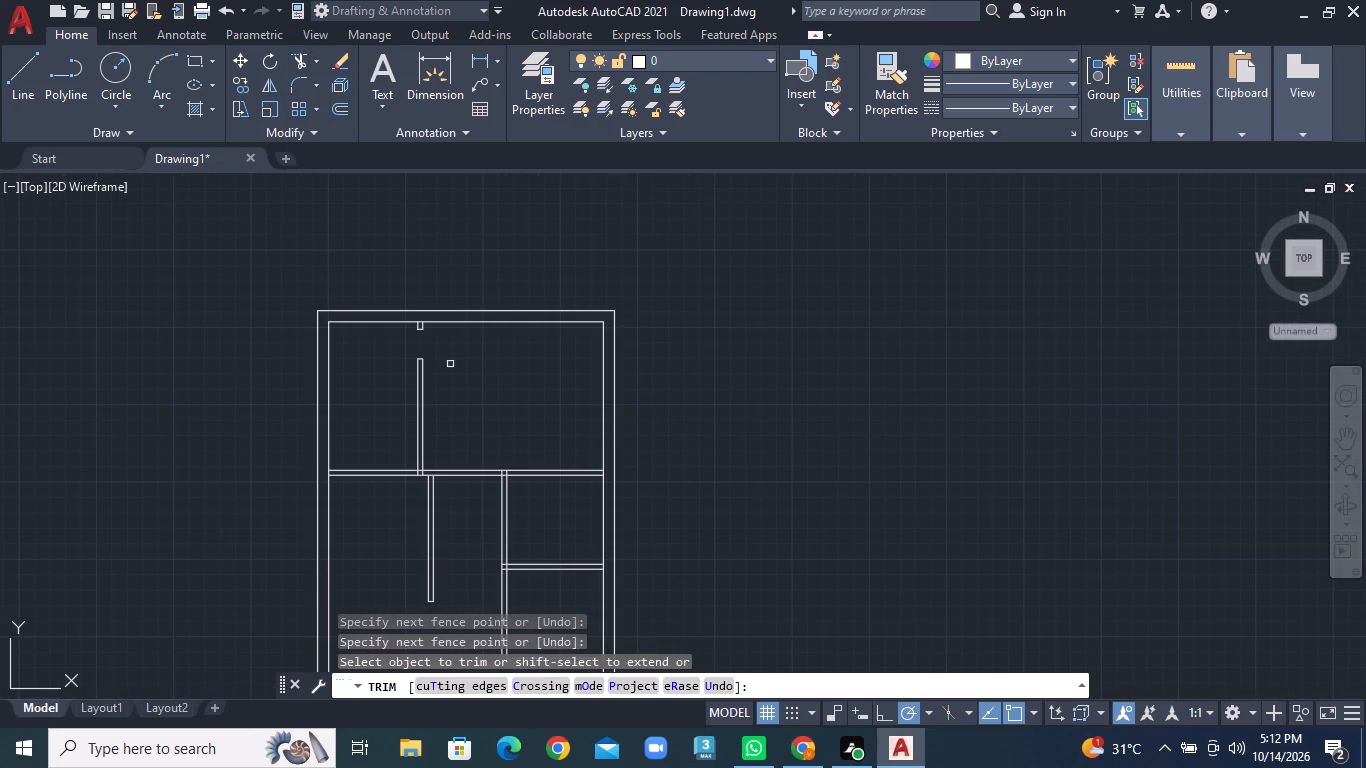
# Trim the top outer wall's inner line where it crosses the short partition stub.
pyautogui.scroll(3, 388, 321)
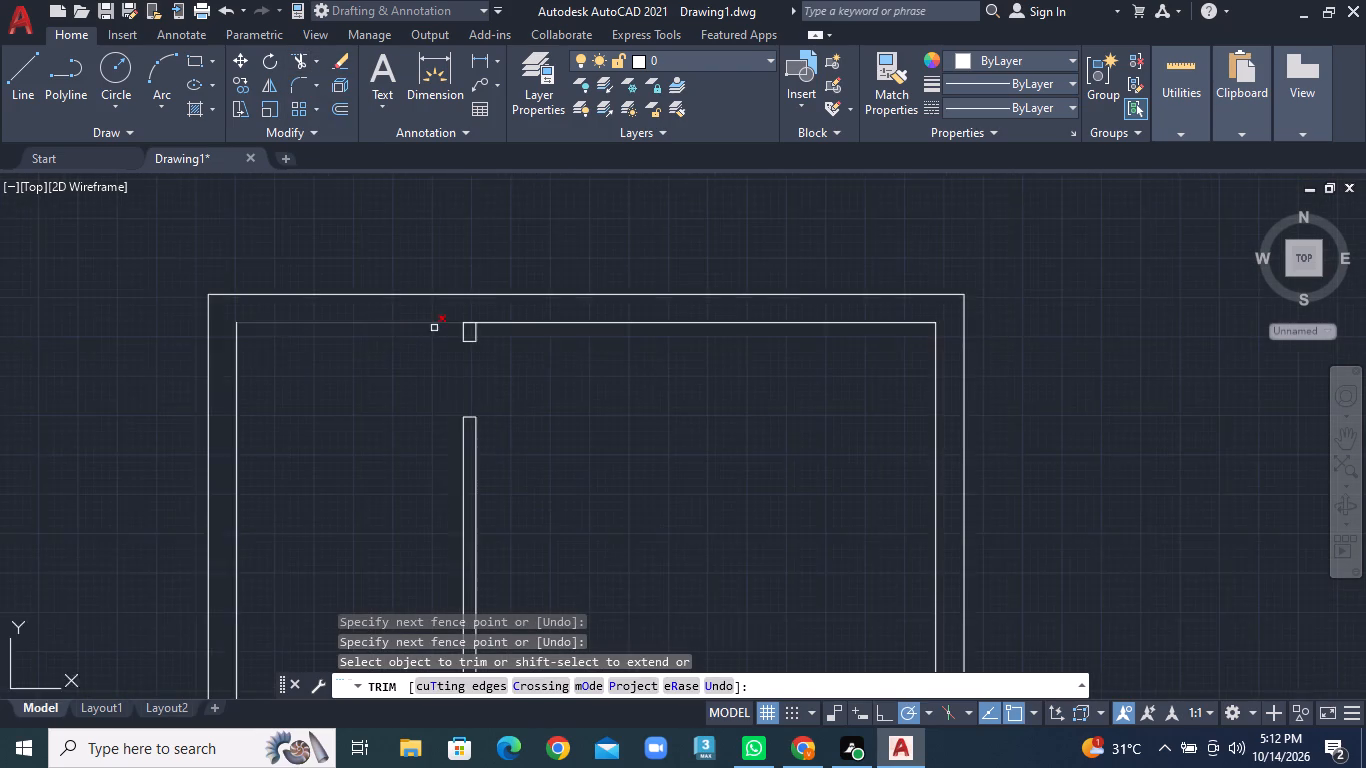
pyautogui.scroll(1, 434, 328)
pyautogui.click(486, 319)
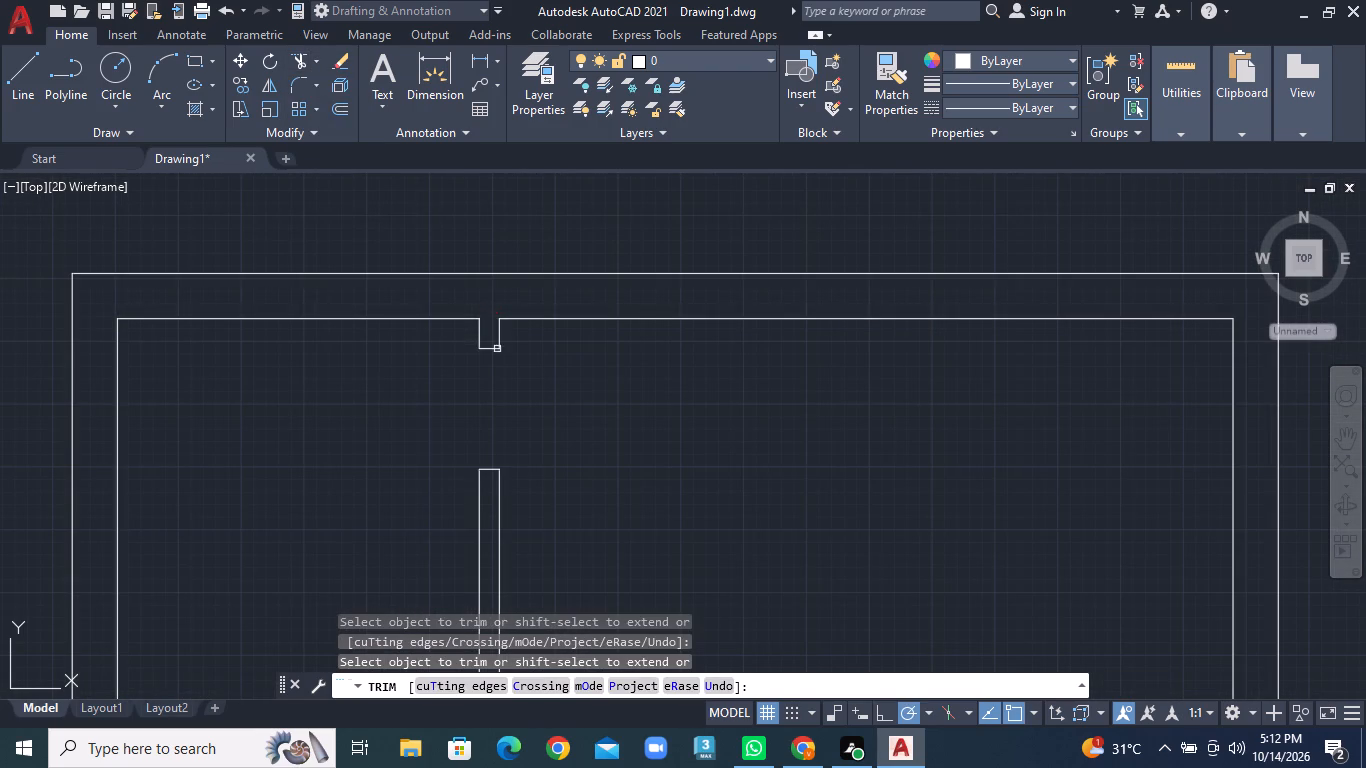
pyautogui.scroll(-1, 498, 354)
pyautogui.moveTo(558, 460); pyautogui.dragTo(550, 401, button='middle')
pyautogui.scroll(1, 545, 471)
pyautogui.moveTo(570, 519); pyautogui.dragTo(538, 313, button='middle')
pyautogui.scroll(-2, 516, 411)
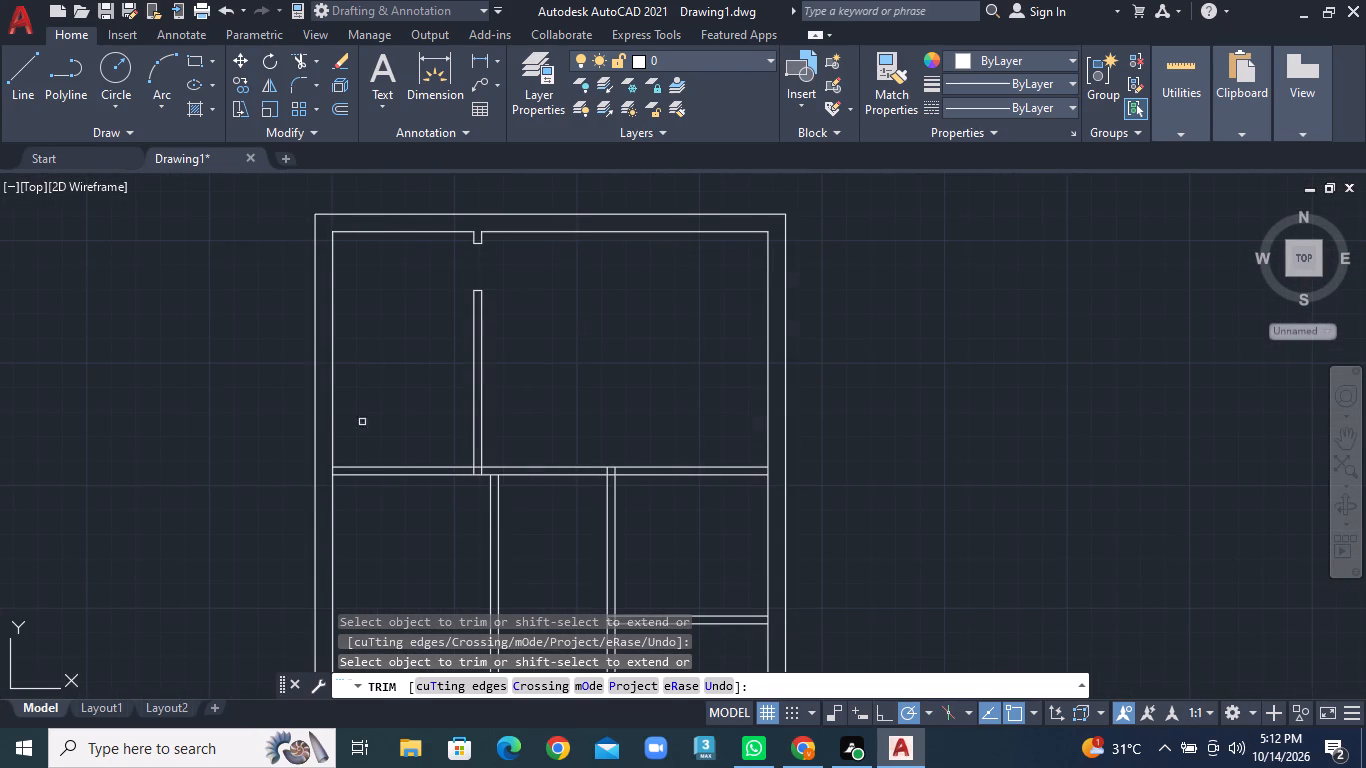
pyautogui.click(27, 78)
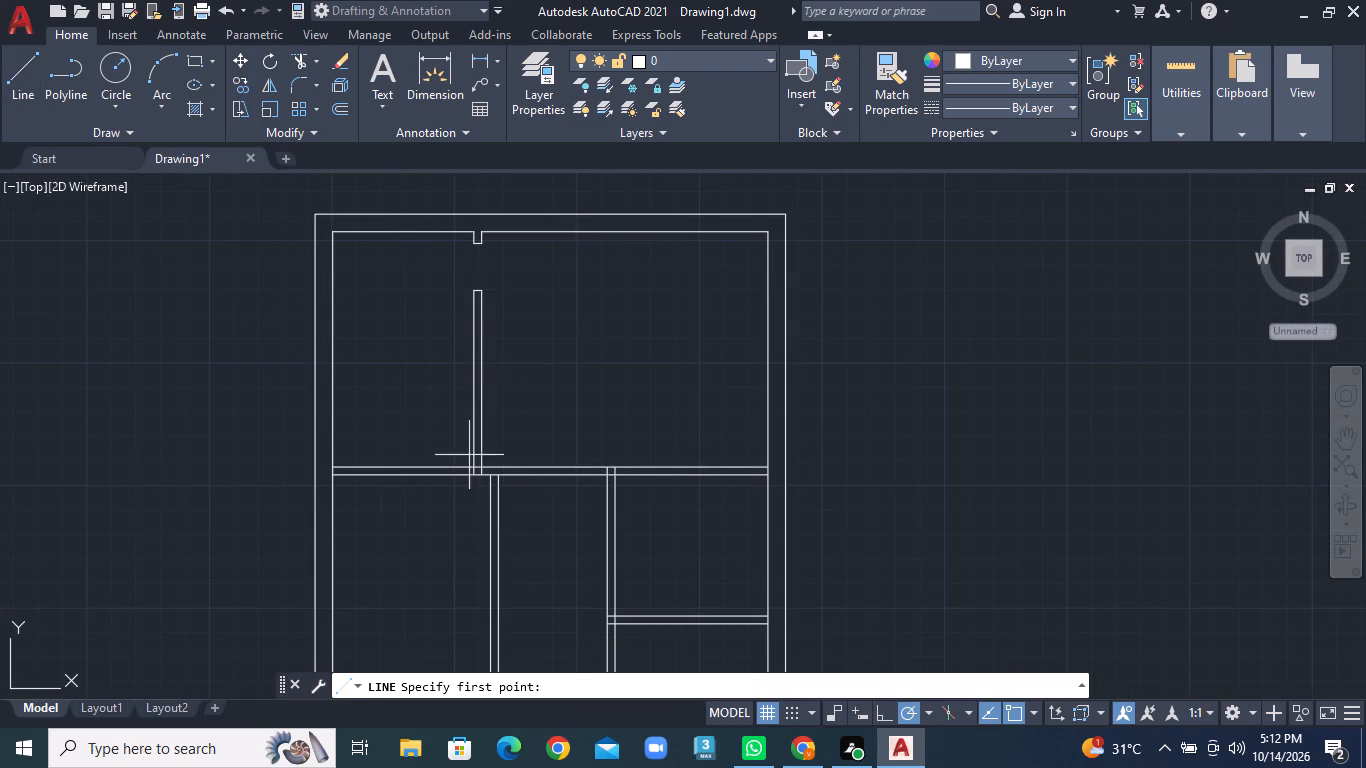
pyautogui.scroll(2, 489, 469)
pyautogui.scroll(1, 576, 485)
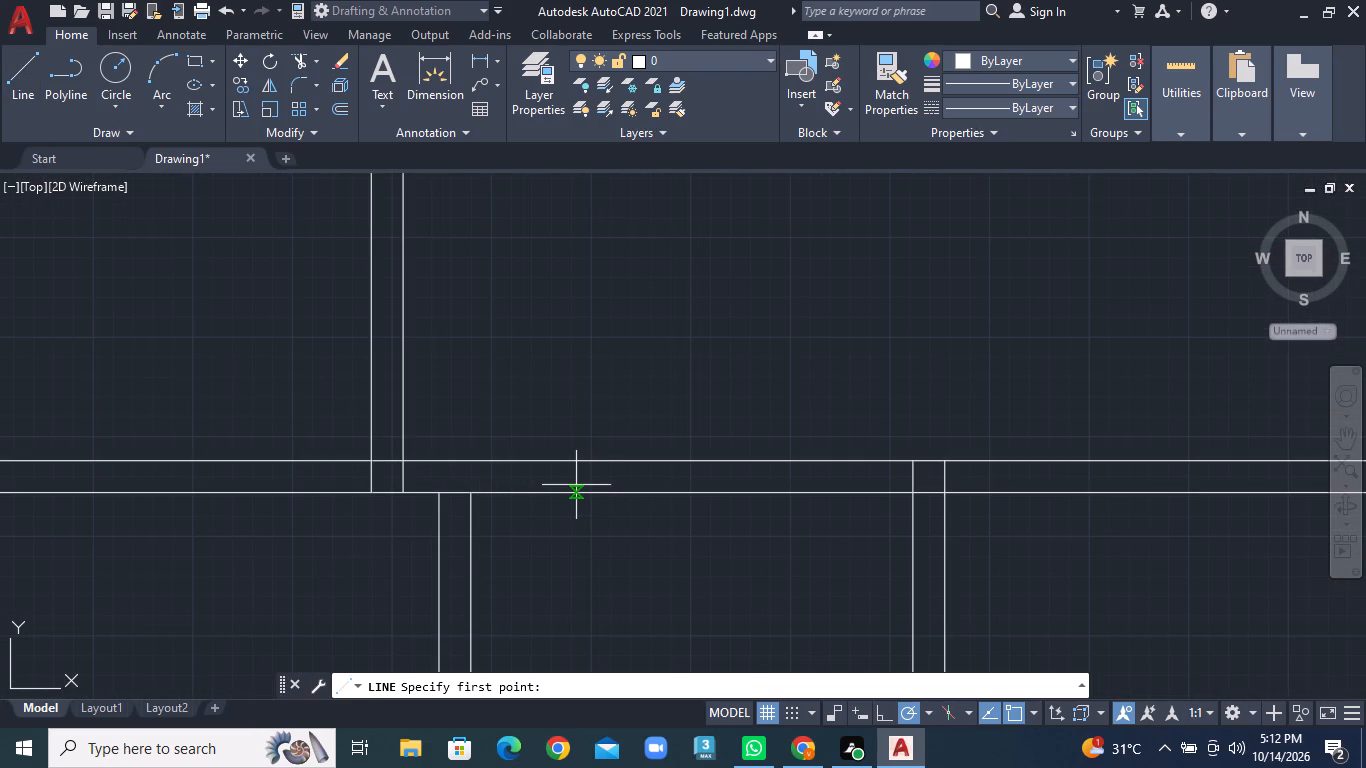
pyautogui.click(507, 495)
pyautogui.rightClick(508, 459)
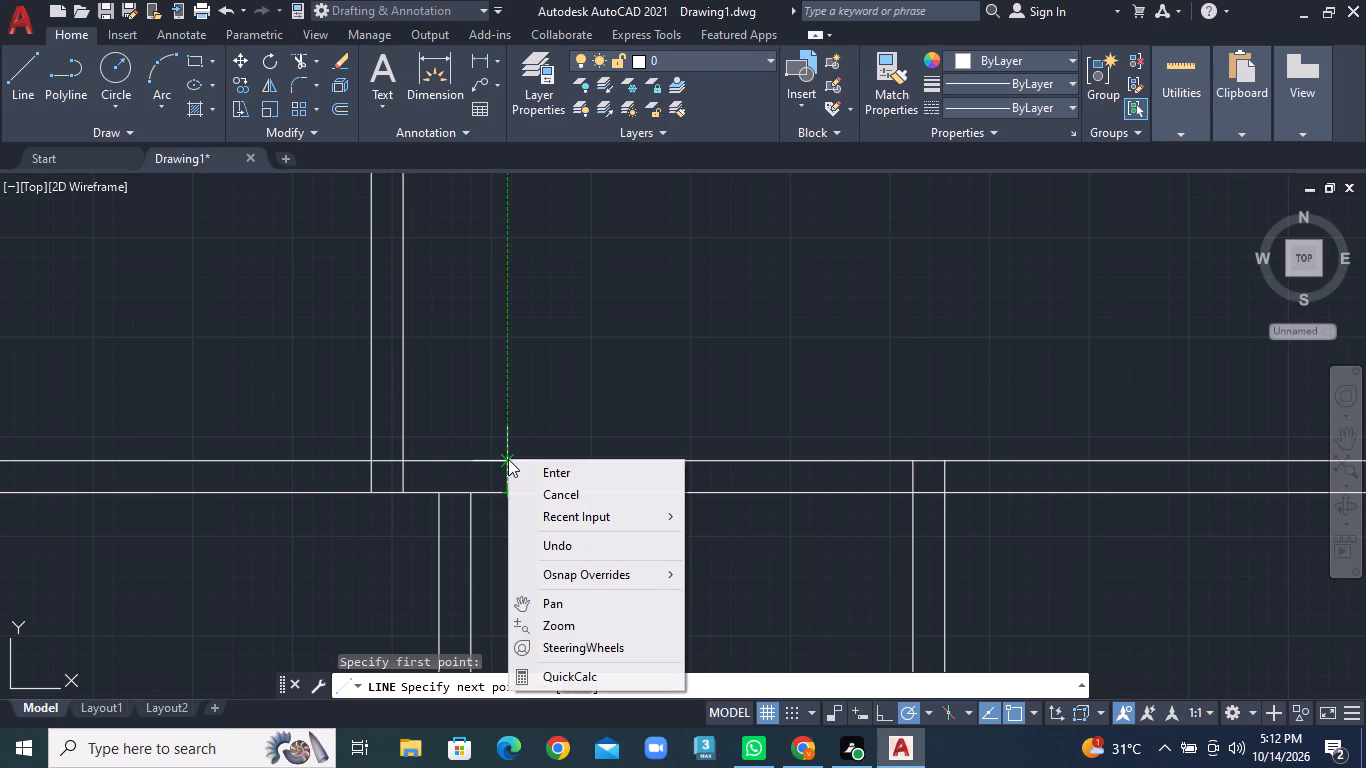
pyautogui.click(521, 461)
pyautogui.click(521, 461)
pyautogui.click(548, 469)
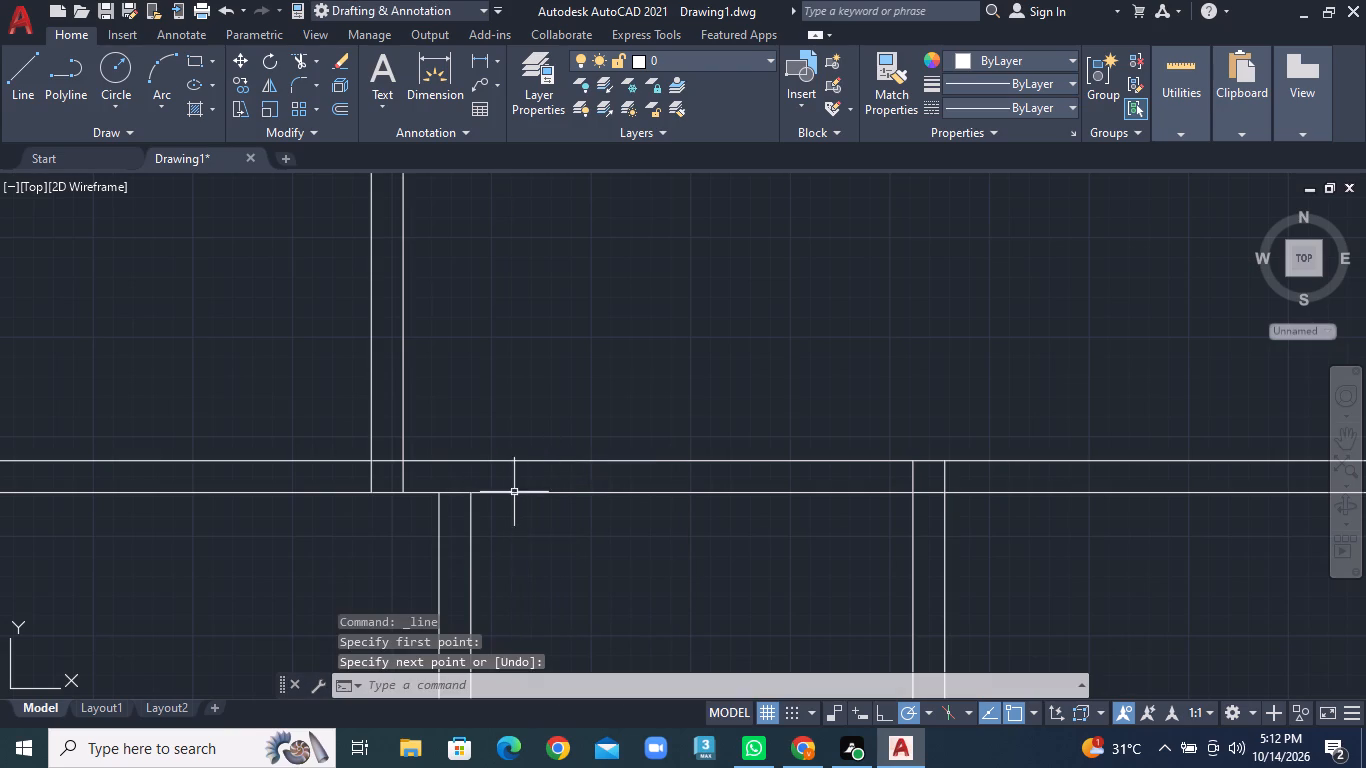
# Draw a short line across the upper horizontal partition, just right of the vertical partition that meets it from below.
pyautogui.click(25, 78)
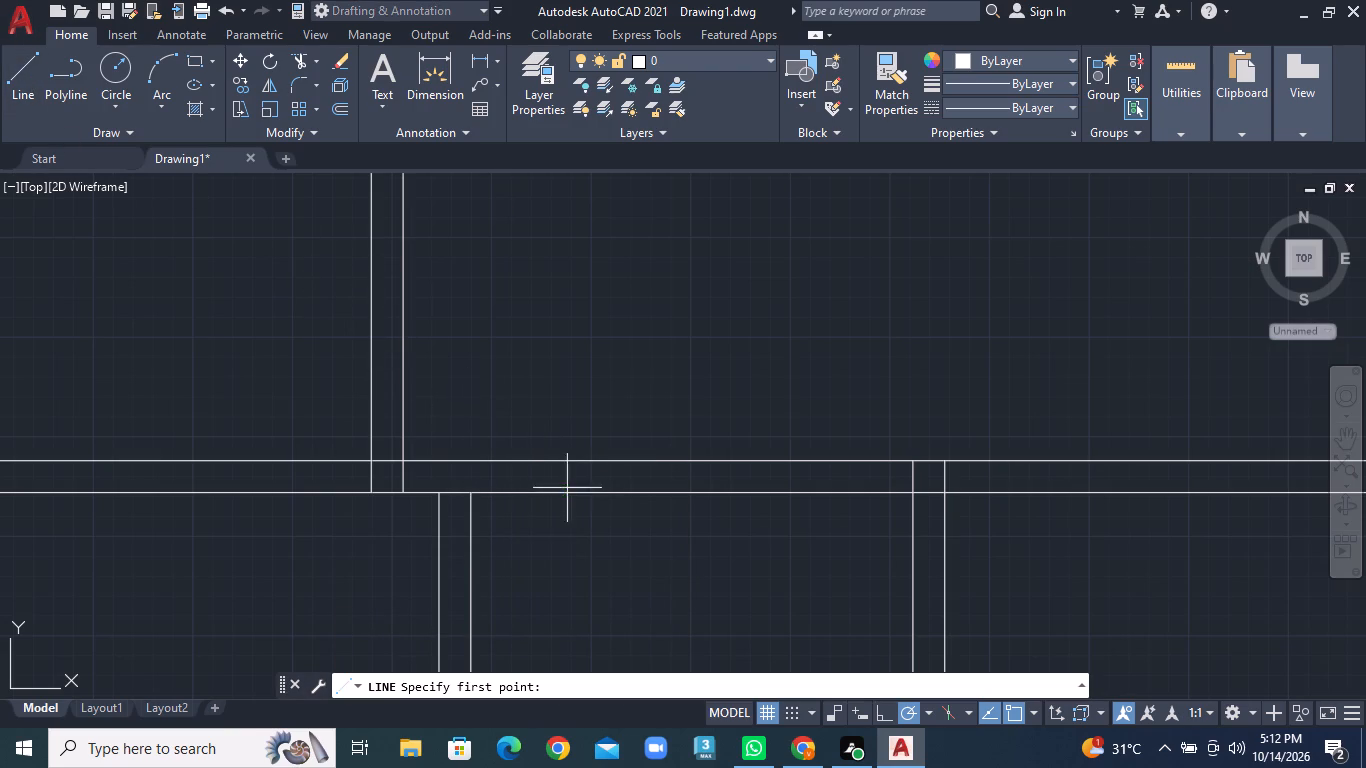
pyautogui.click(526, 489)
pyautogui.click(528, 457)
pyautogui.rightClick(529, 456)
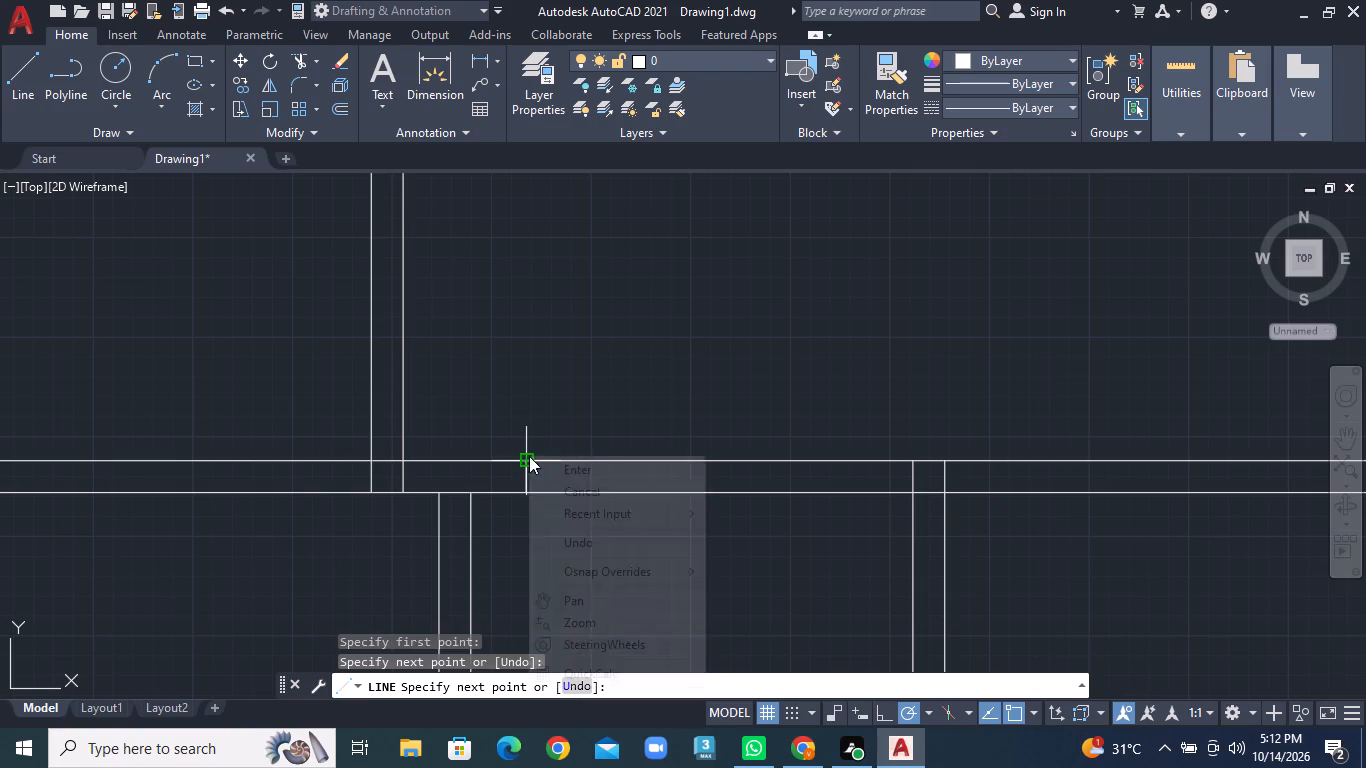
pyautogui.click(587, 467)
# Offset the short line 2' to the right along the upper horizontal partition.
pyautogui.click(345, 111)
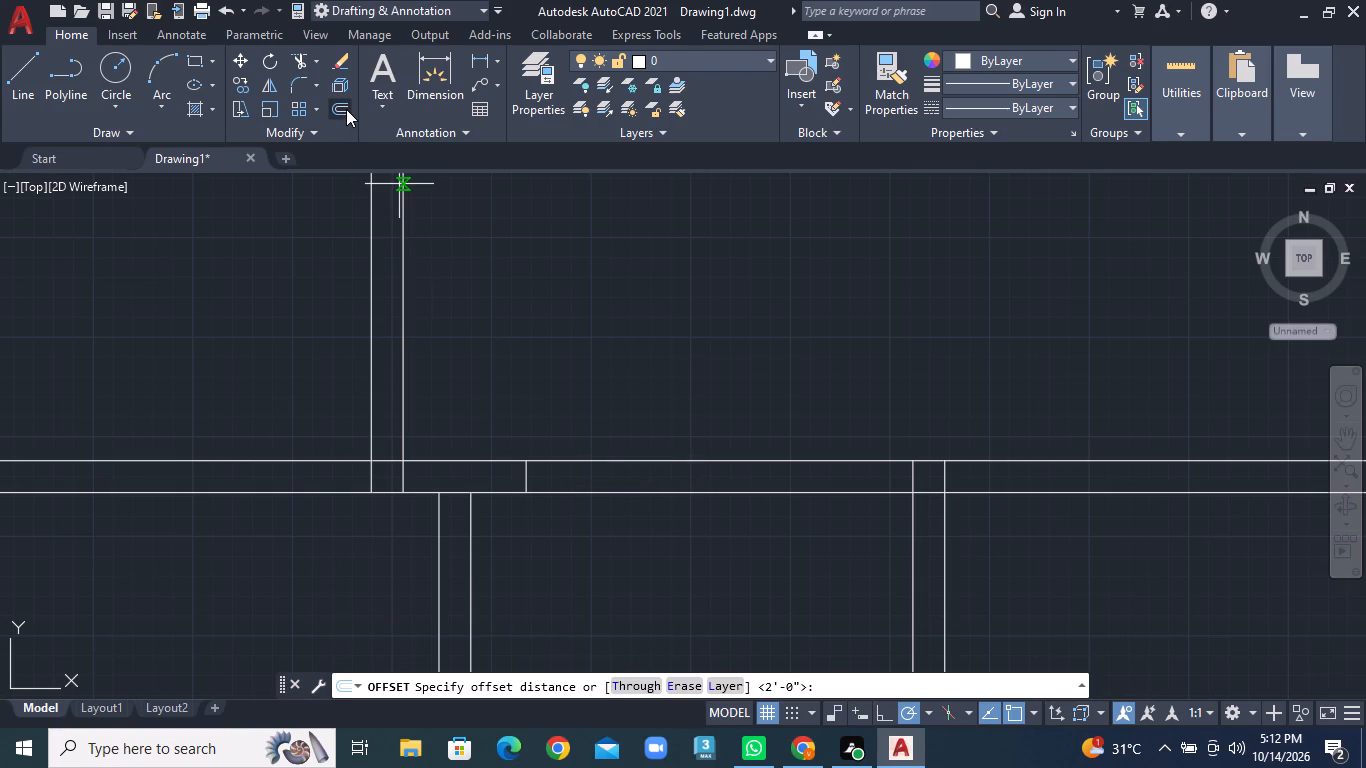
pyautogui.write("2'")
pyautogui.press('Return')
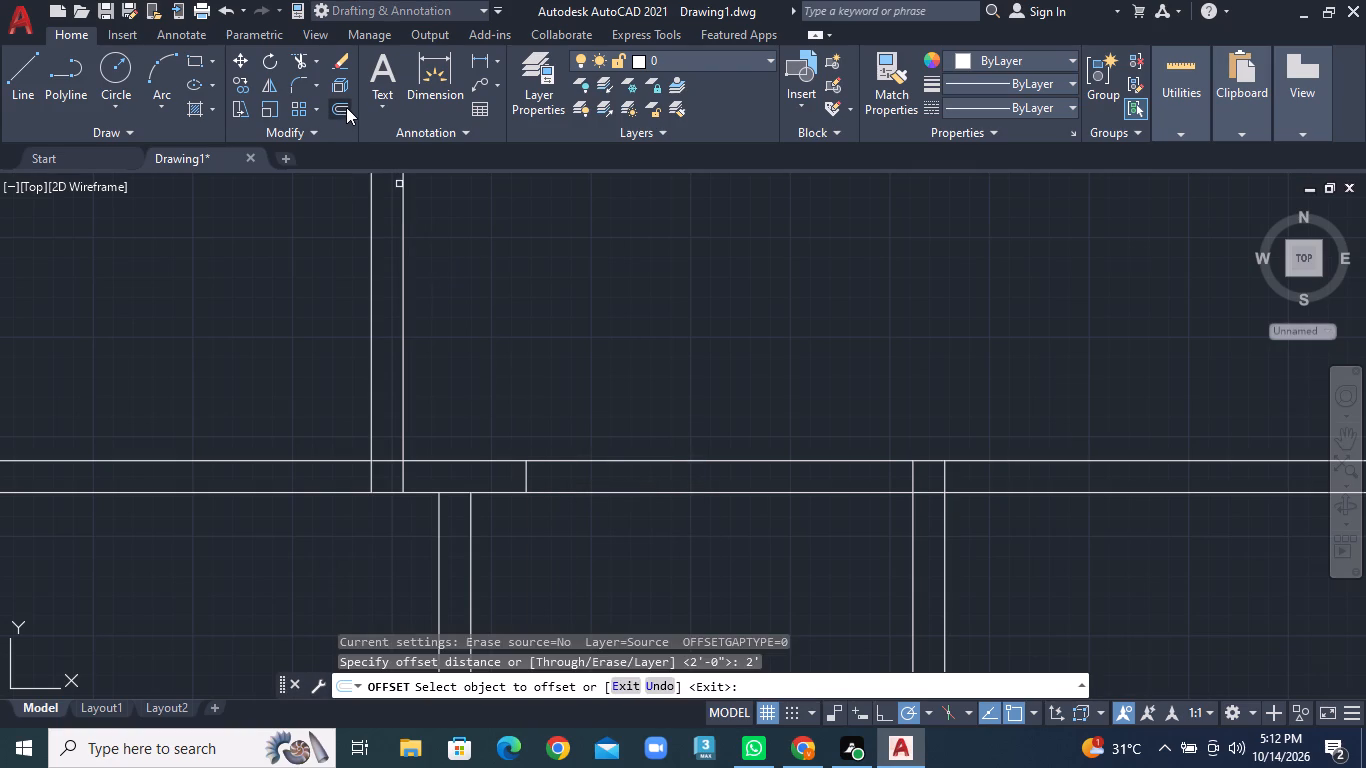
pyautogui.click(527, 473)
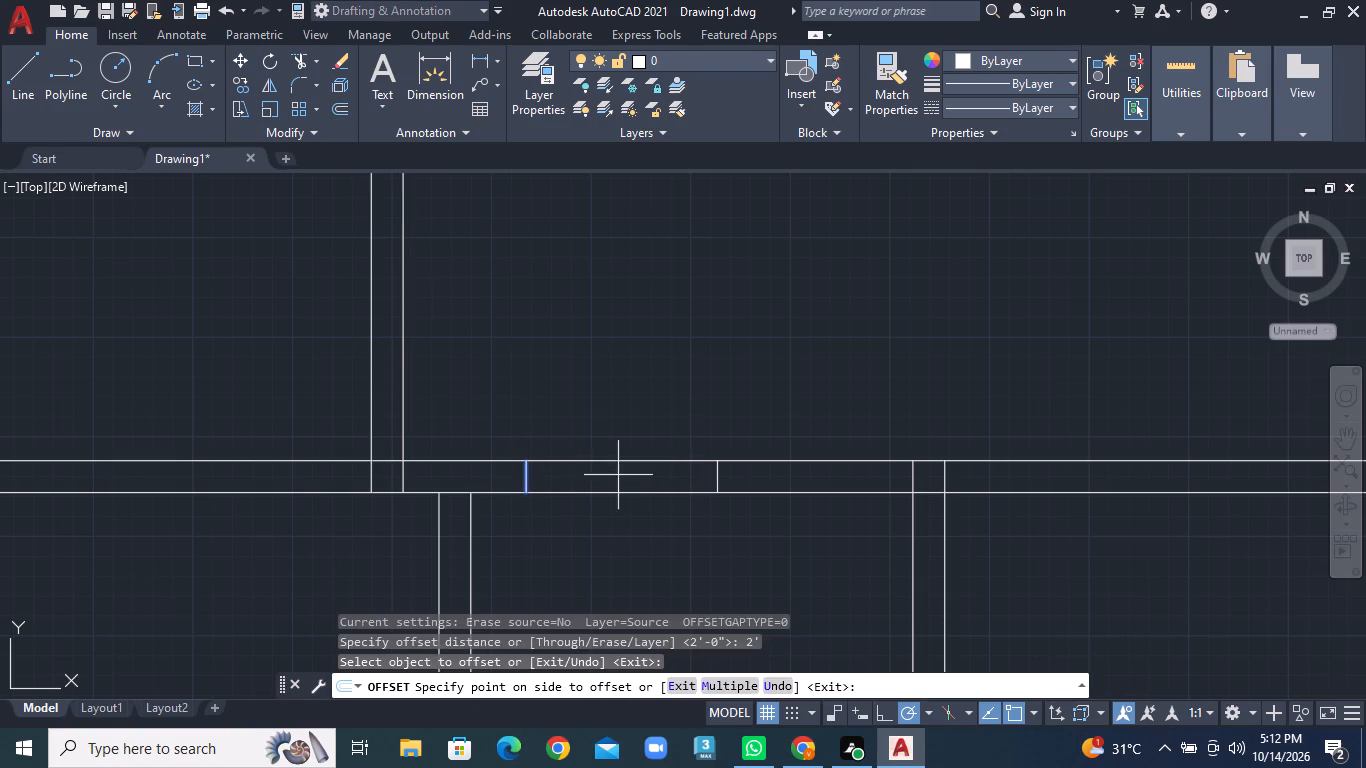
pyautogui.click(632, 475)
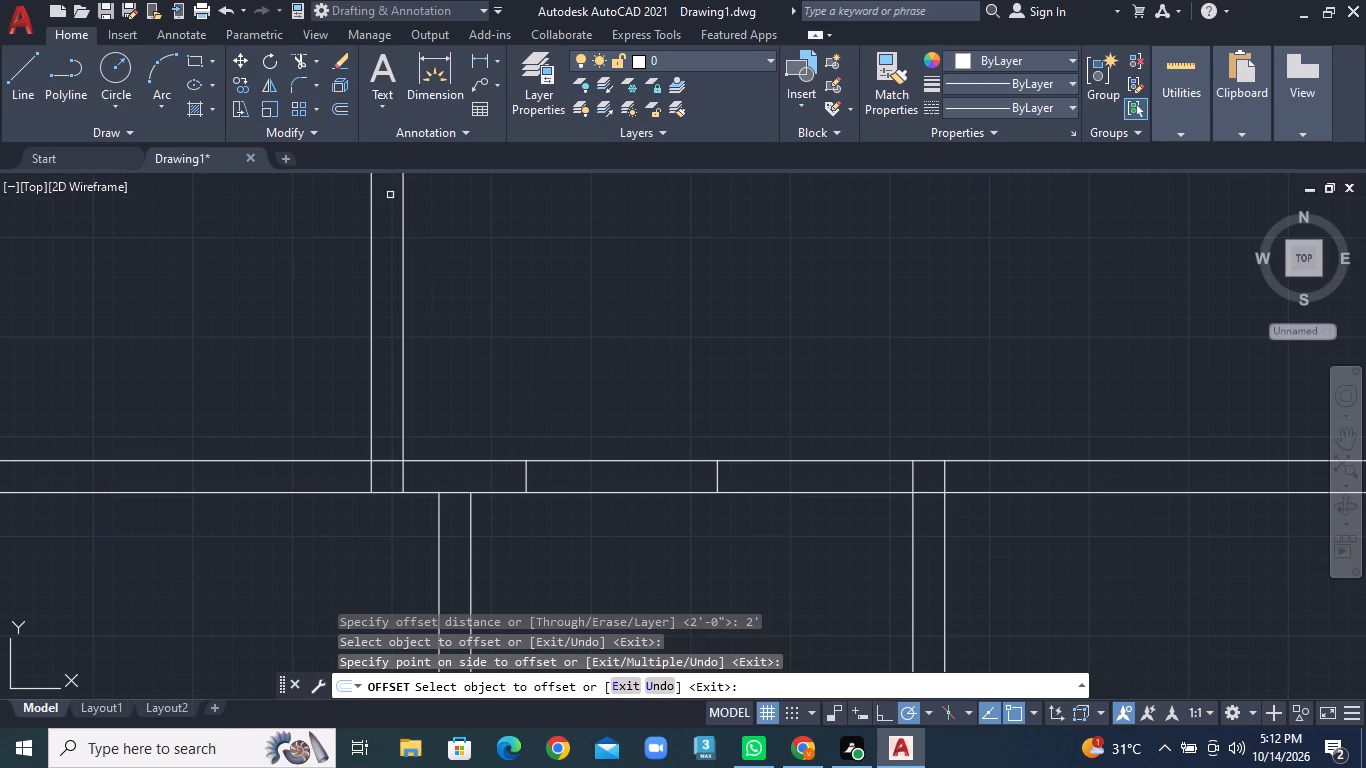
# Trim both edges of the upper horizontal partition between the two short lines to create an opening.
pyautogui.click(318, 61)
pyautogui.click(332, 93)
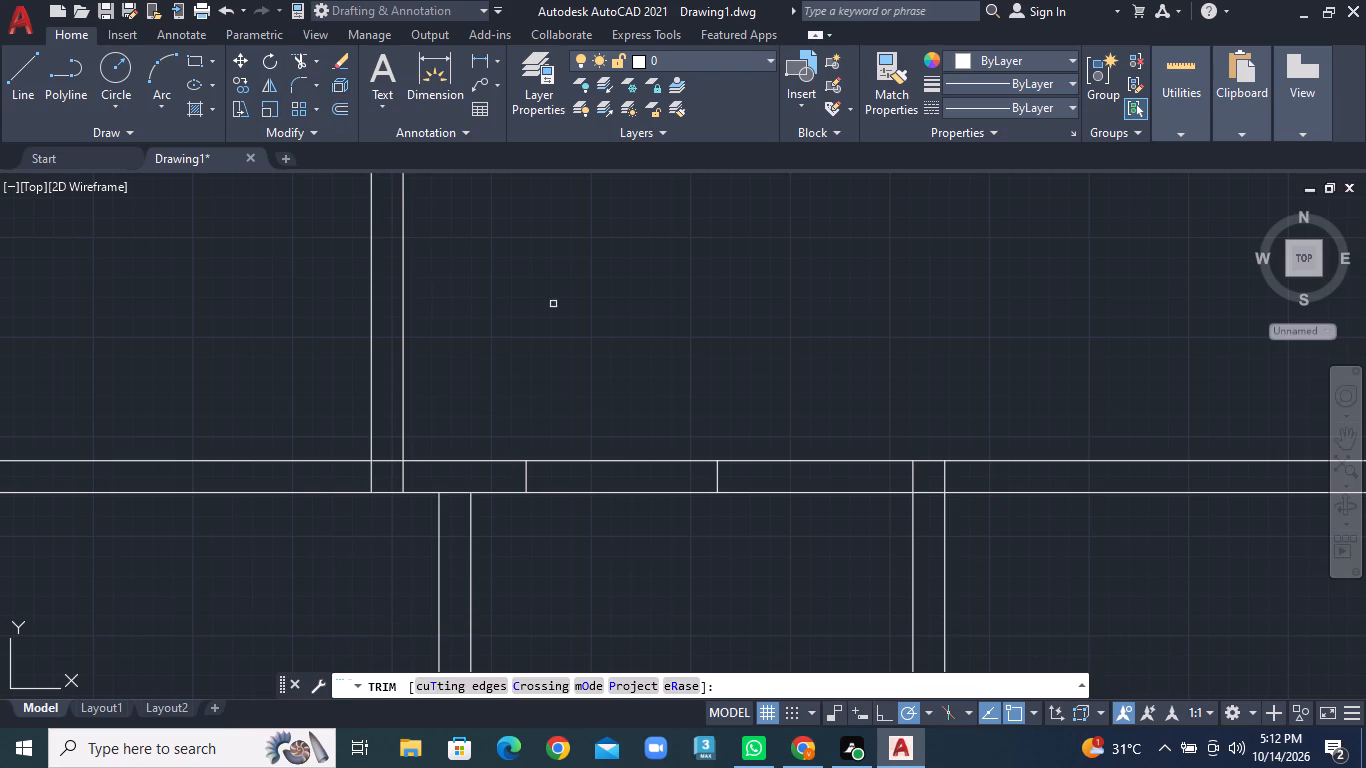
pyautogui.click(664, 519)
pyautogui.click(659, 422)
# Draw a short line across the right-hand vertical partition, just above the horizontal partition dividing the two small rooms.
pyautogui.scroll(-2, 664, 421)
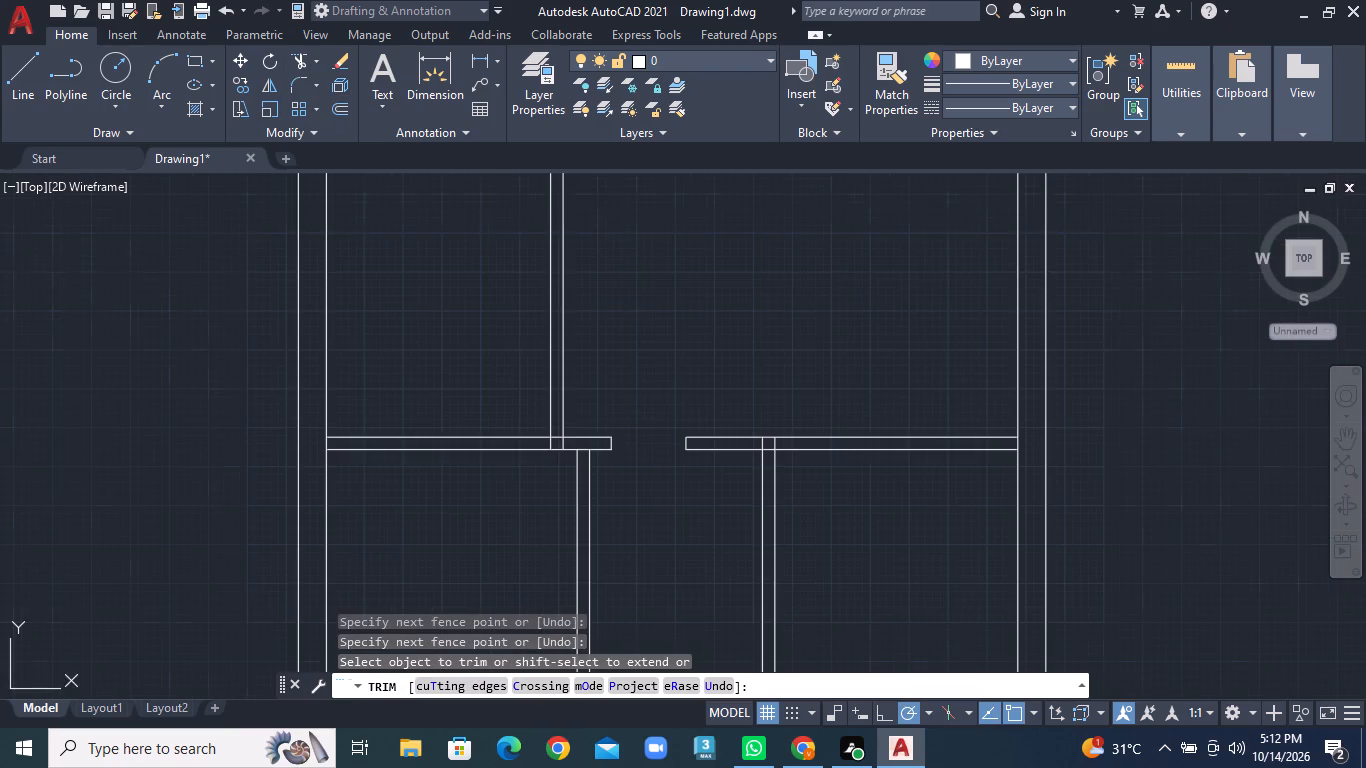
pyautogui.scroll(-1, 626, 370)
pyautogui.moveTo(609, 385); pyautogui.dragTo(582, 505, button='middle')
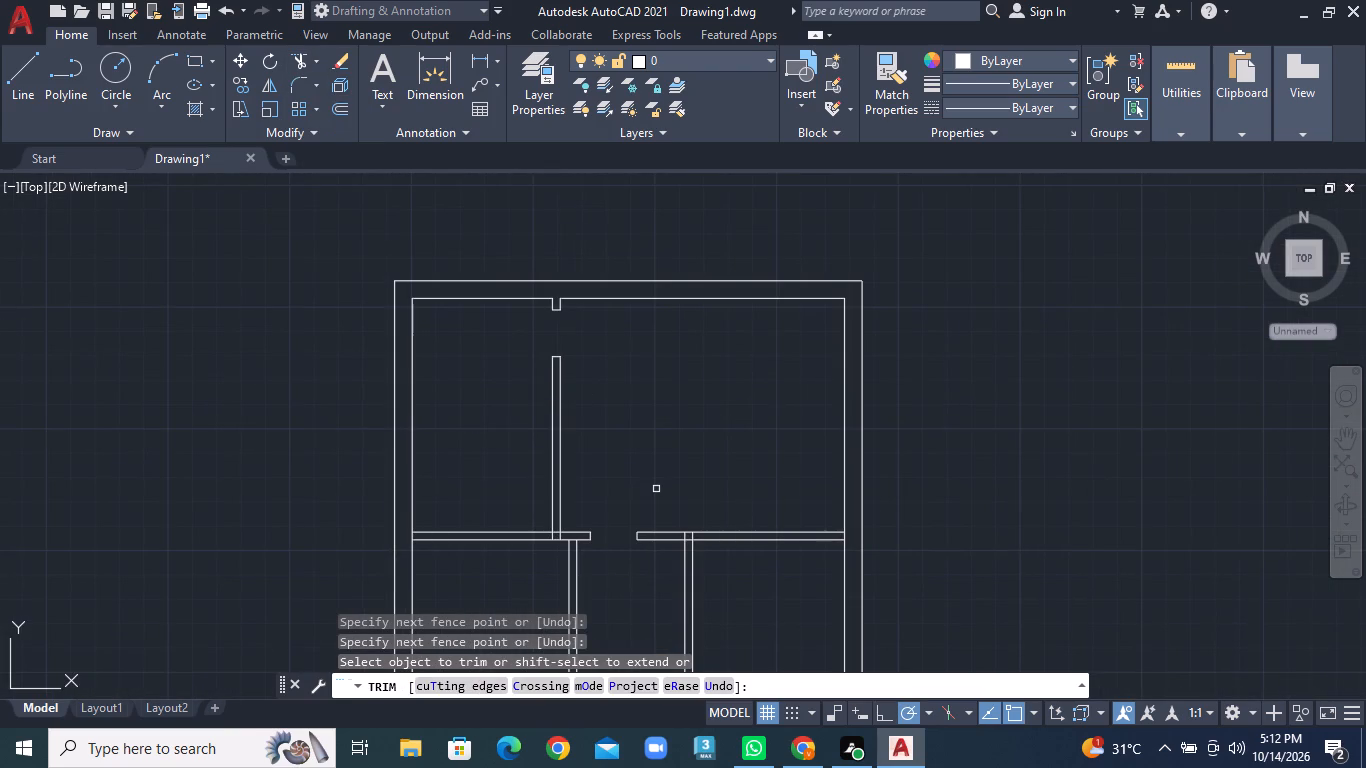
pyautogui.scroll(-1, 695, 548)
pyautogui.moveTo(693, 556); pyautogui.dragTo(643, 364, button='middle')
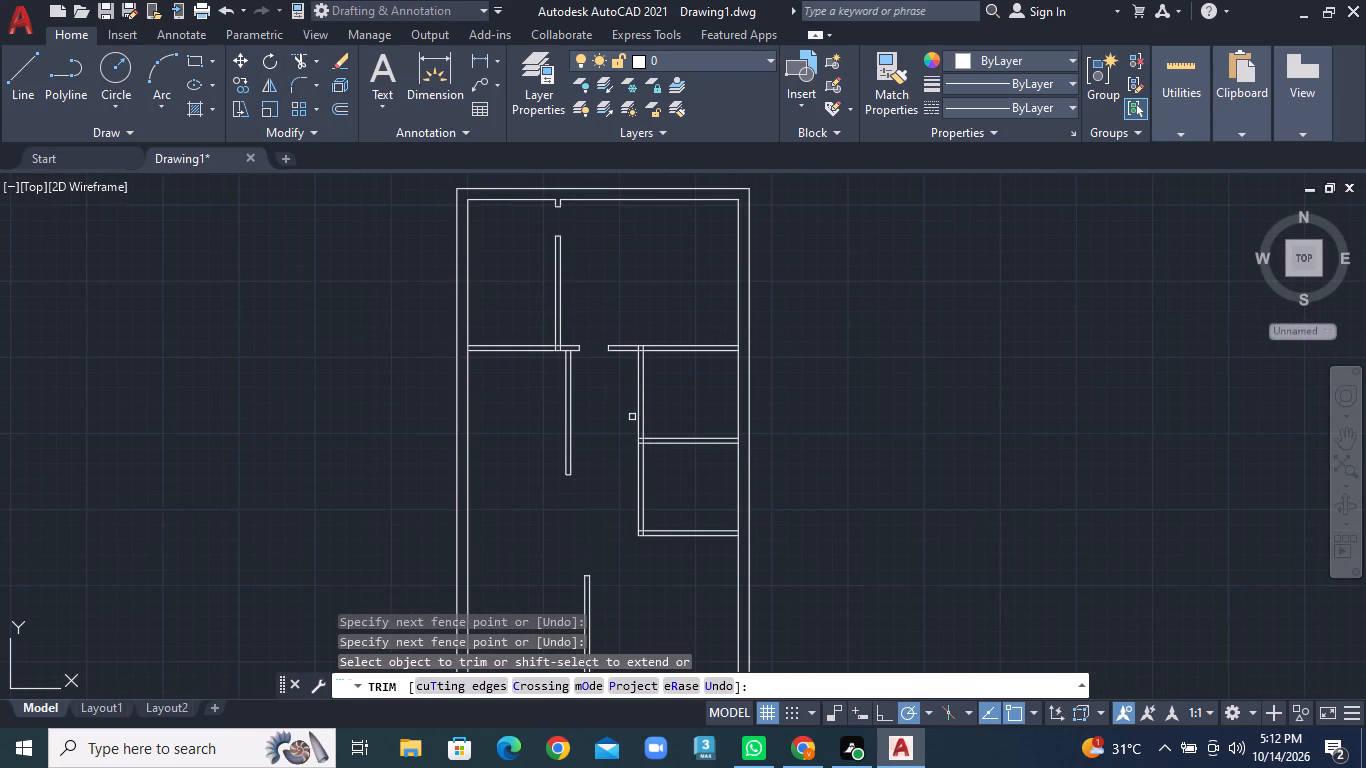
pyautogui.scroll(2, 645, 417)
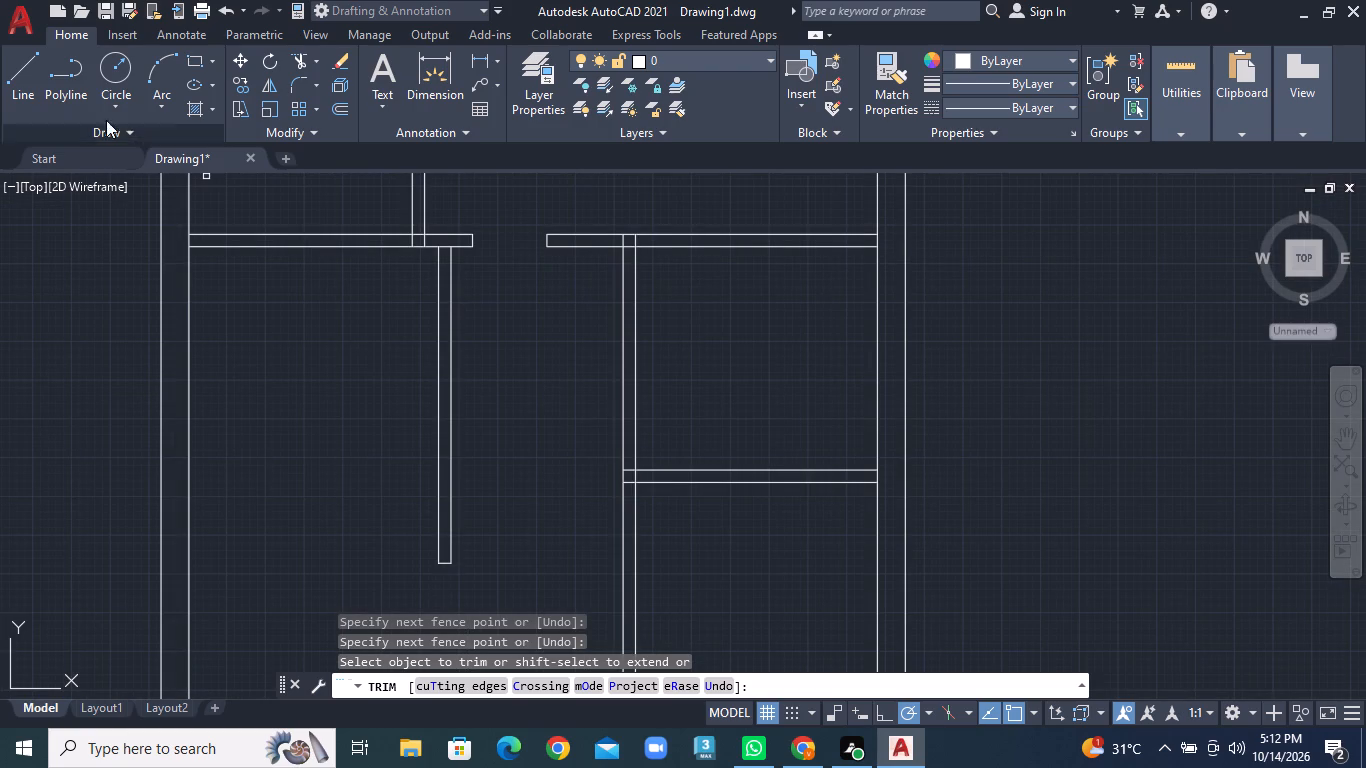
pyautogui.click(20, 93)
pyautogui.scroll(1, 655, 451)
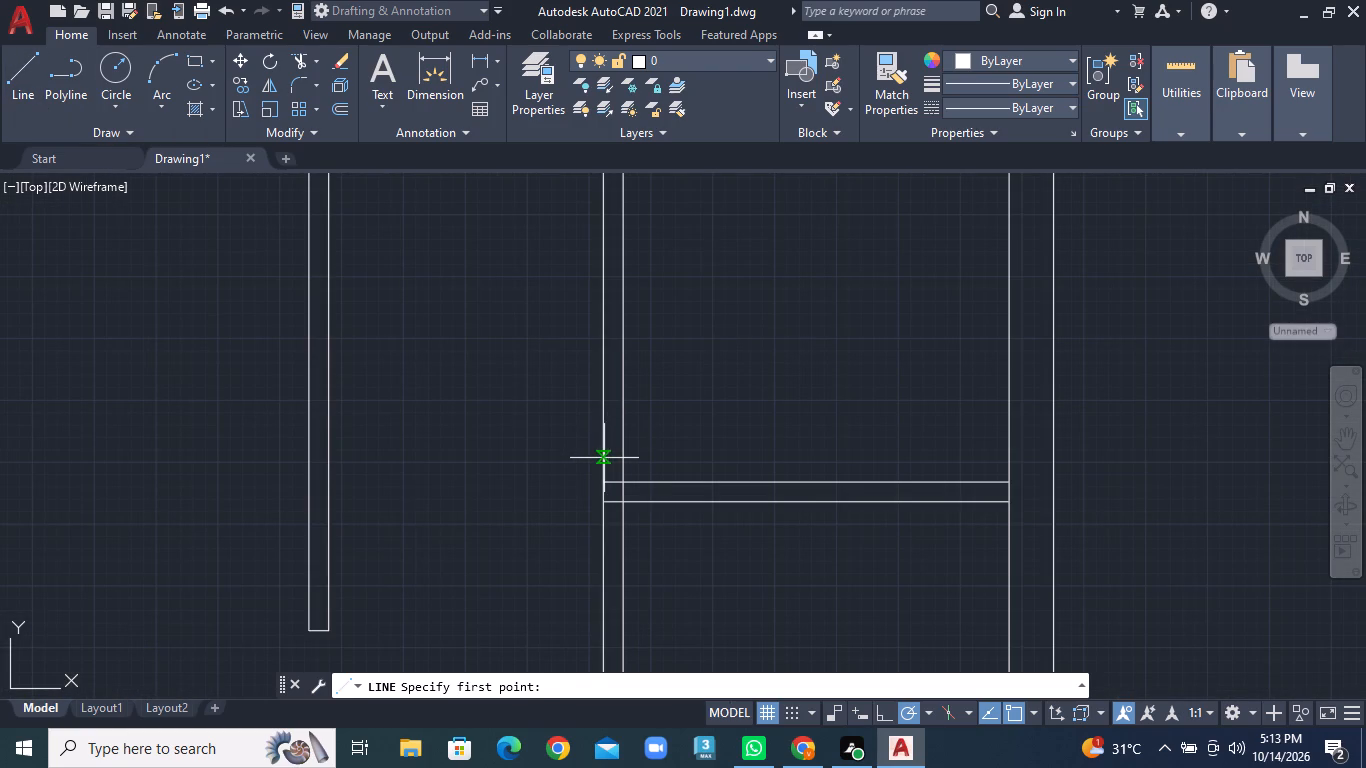
pyautogui.click(604, 458)
pyautogui.click(622, 457)
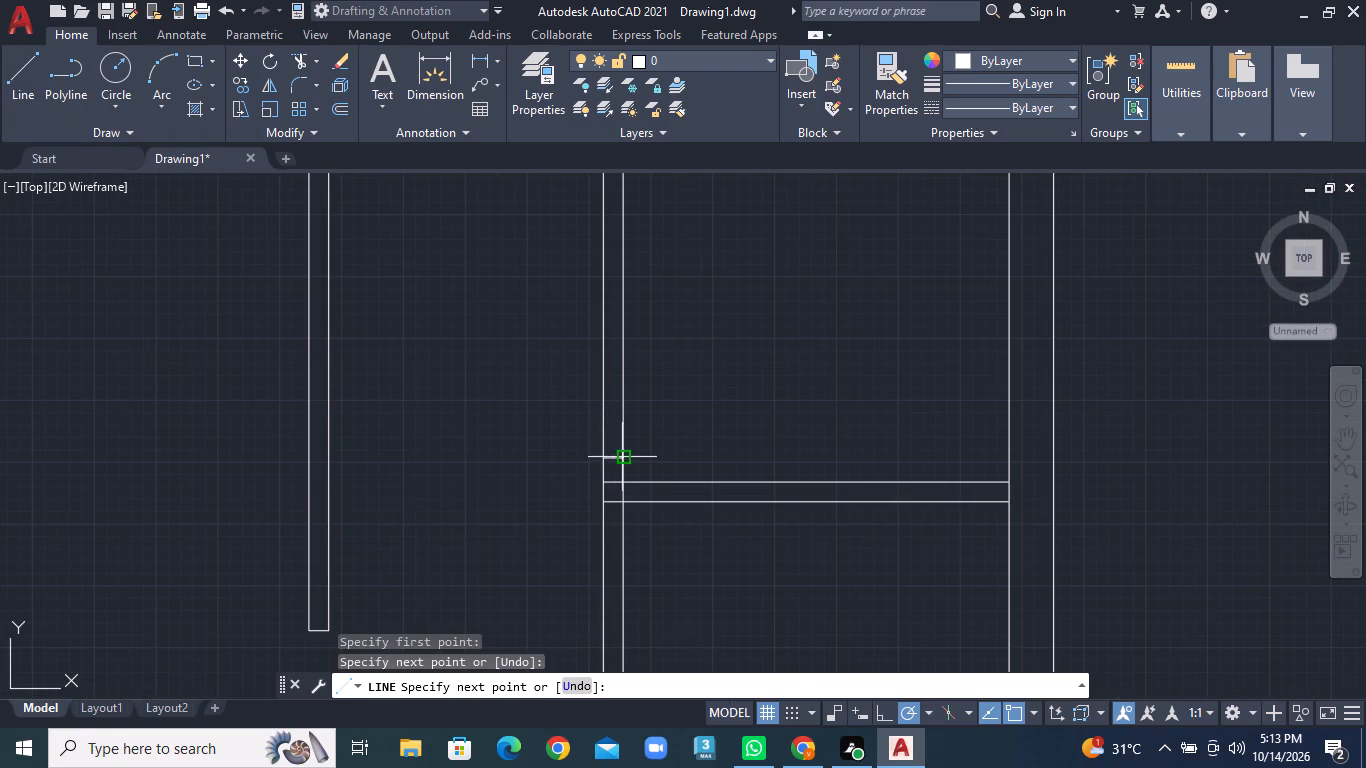
pyautogui.scroll(1, 622, 457)
pyautogui.rightClick(622, 457)
pyautogui.click(652, 471)
# Offset the short line that crosses the right-hand vertical partition.
pyautogui.scroll(-1, 714, 452)
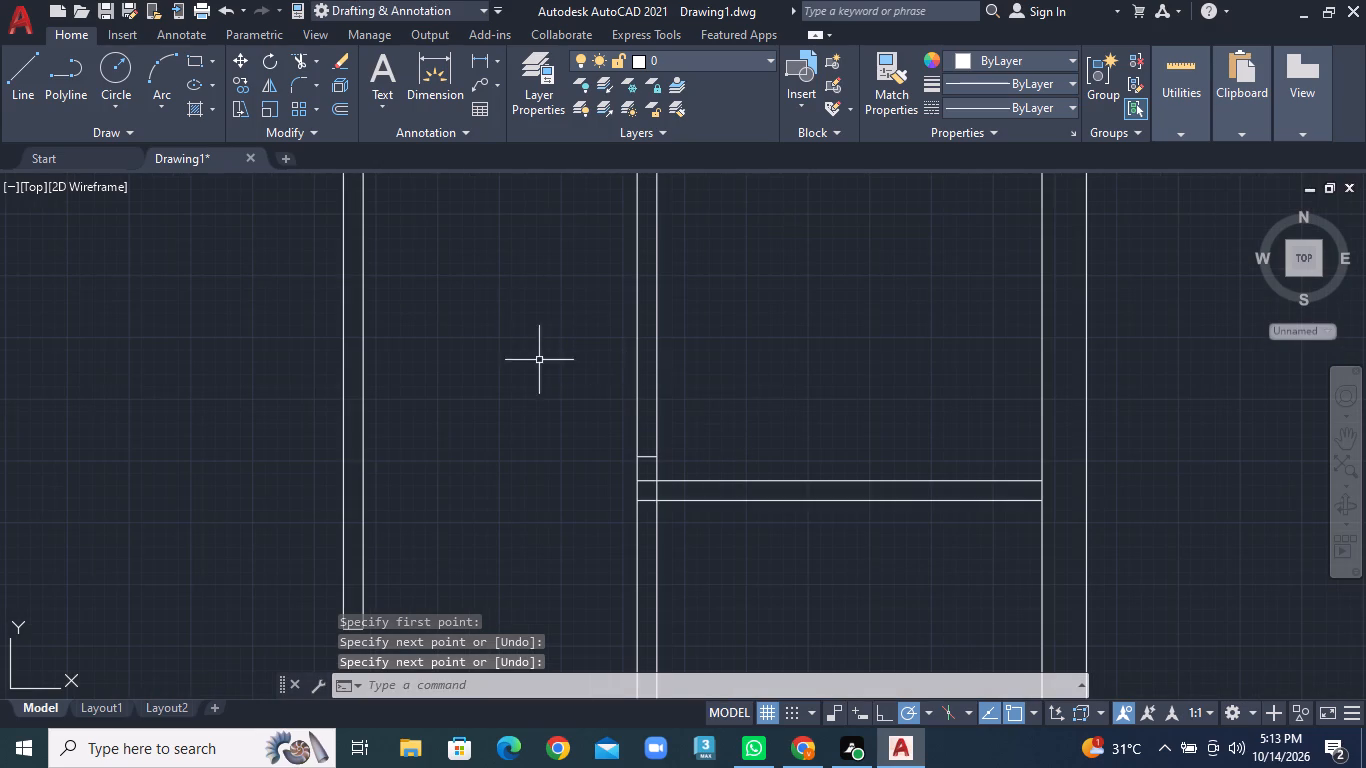
pyautogui.click(336, 113)
pyautogui.scroll(2, 677, 470)
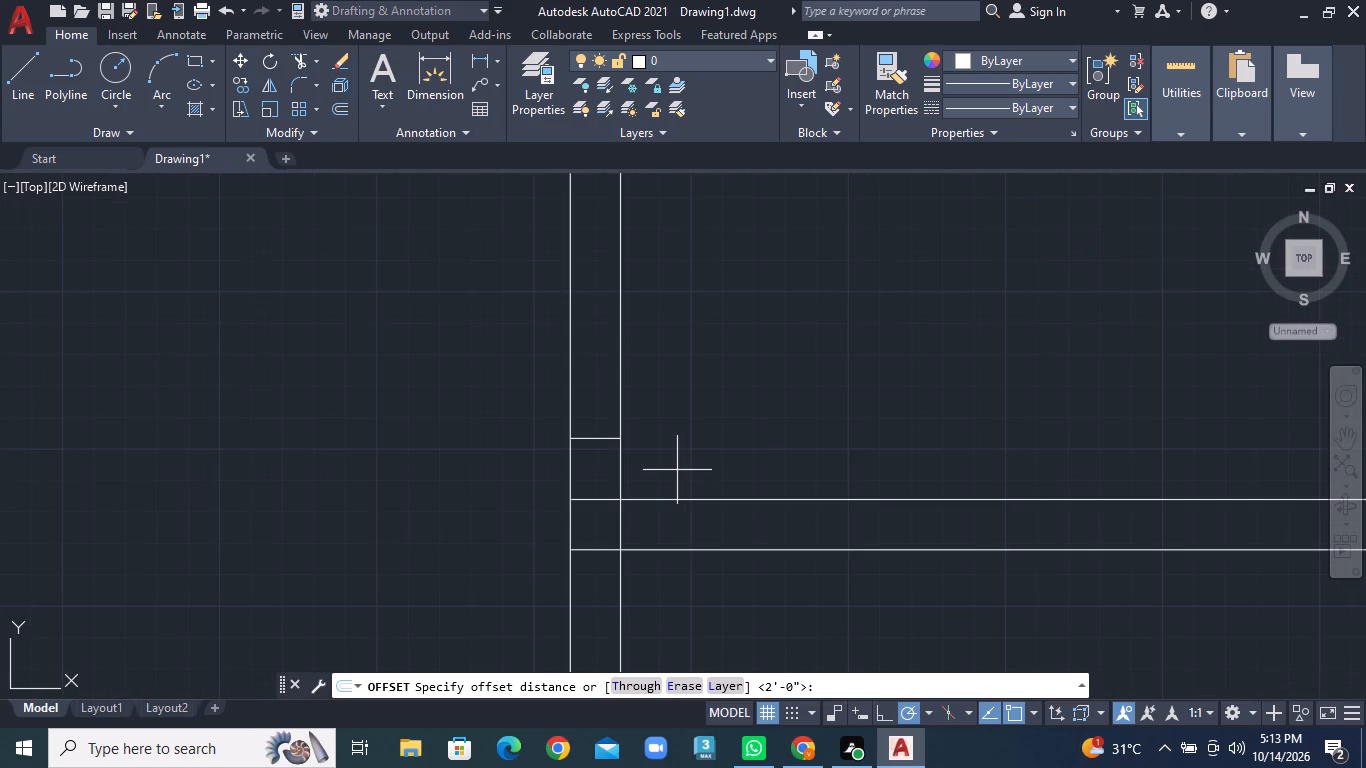
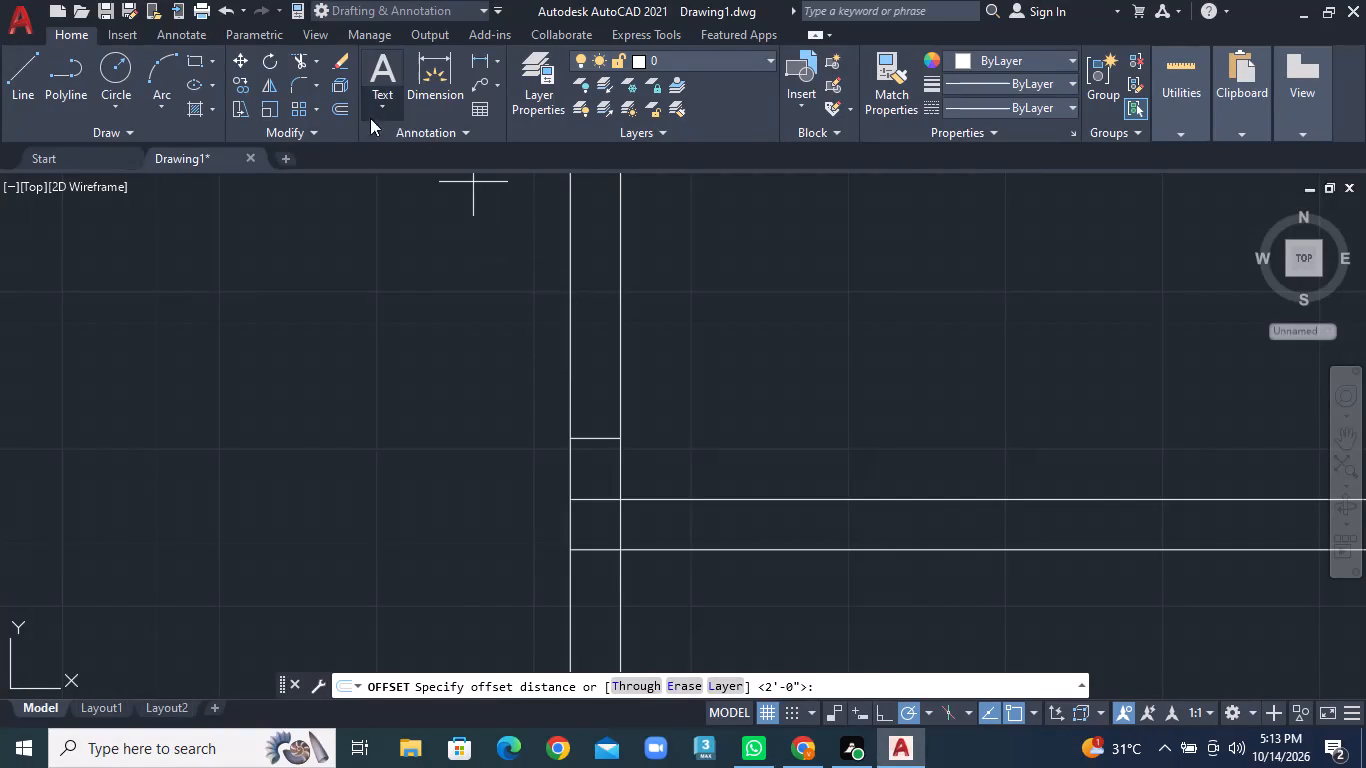
# Offset the short line across the right-hand vertical partition 2' upward.
pyautogui.click(332, 109)
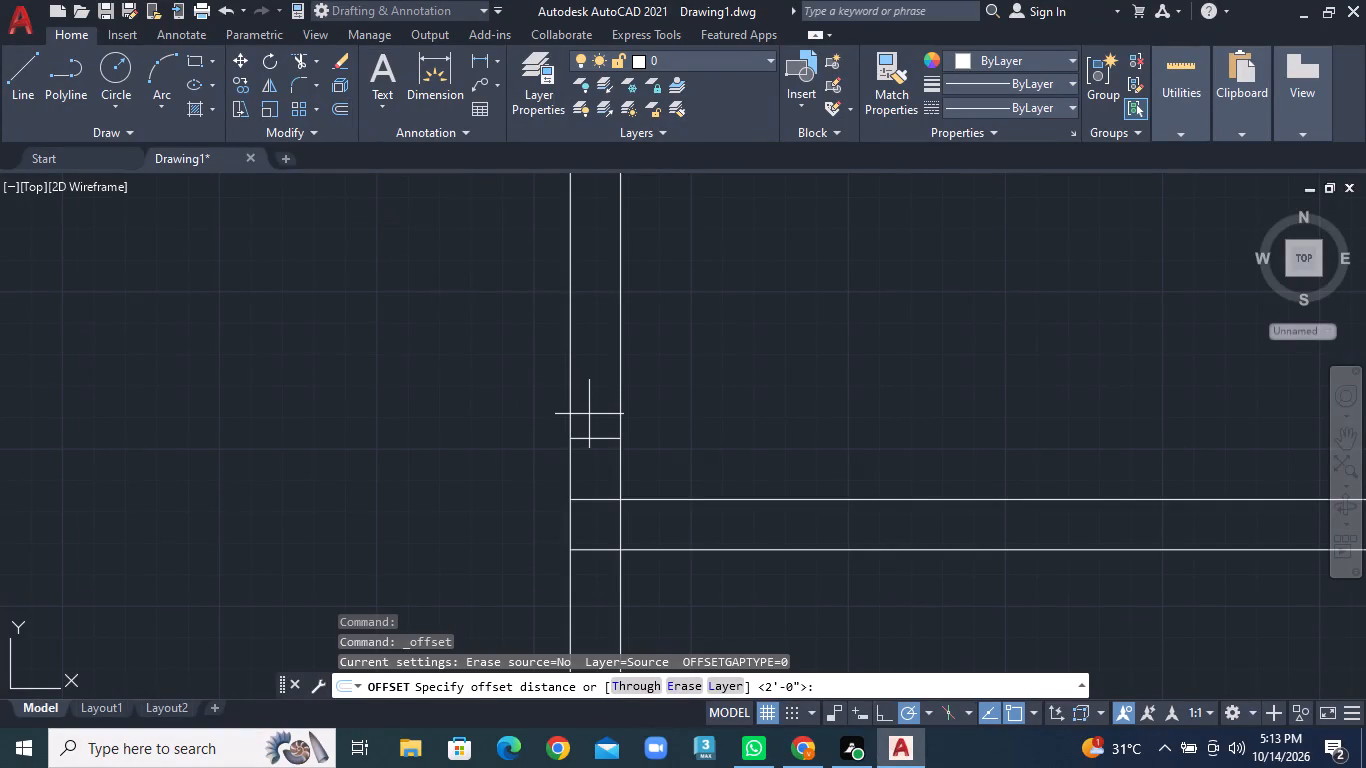
pyautogui.scroll(-1, 661, 470)
pyautogui.scroll(2, 669, 445)
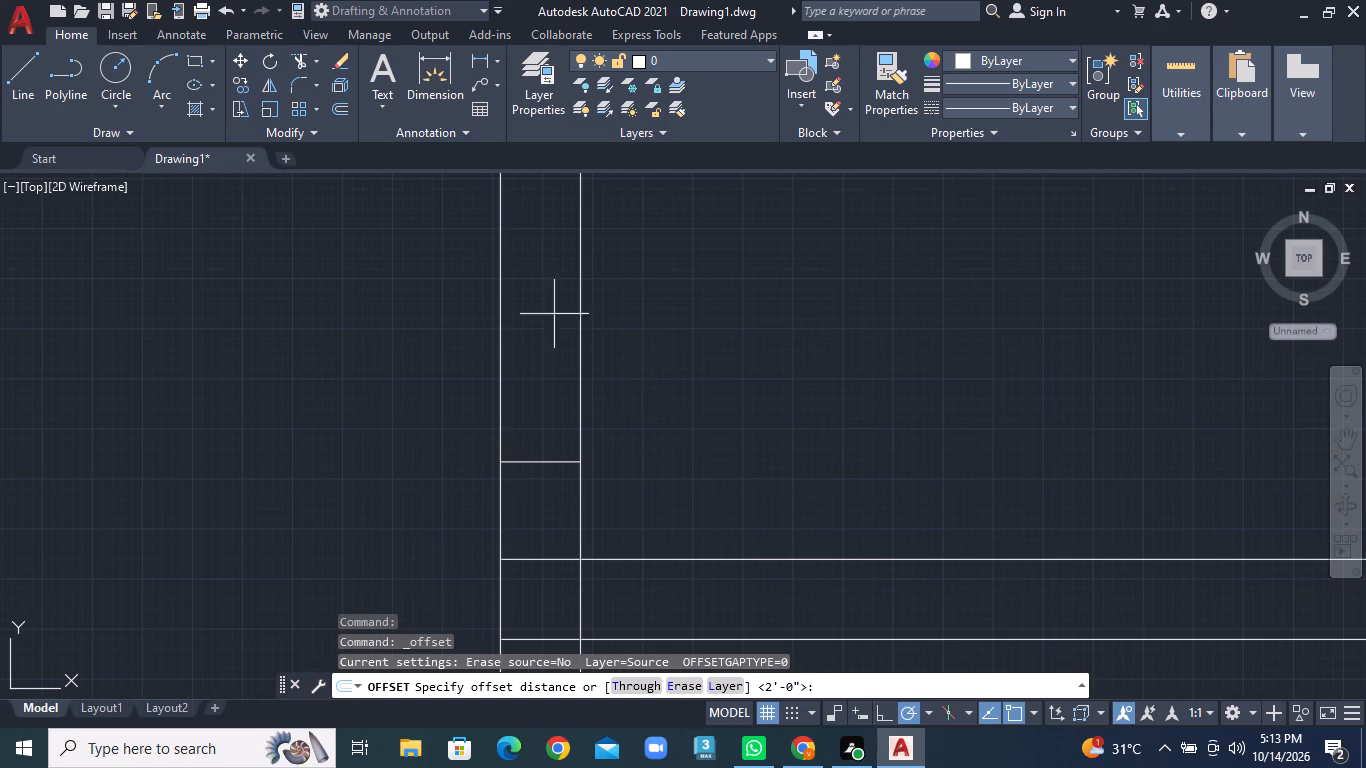
pyautogui.click(348, 107)
pyautogui.press('3')
pyautogui.press('BackSpace')
pyautogui.write("2'")
pyautogui.press('Return')
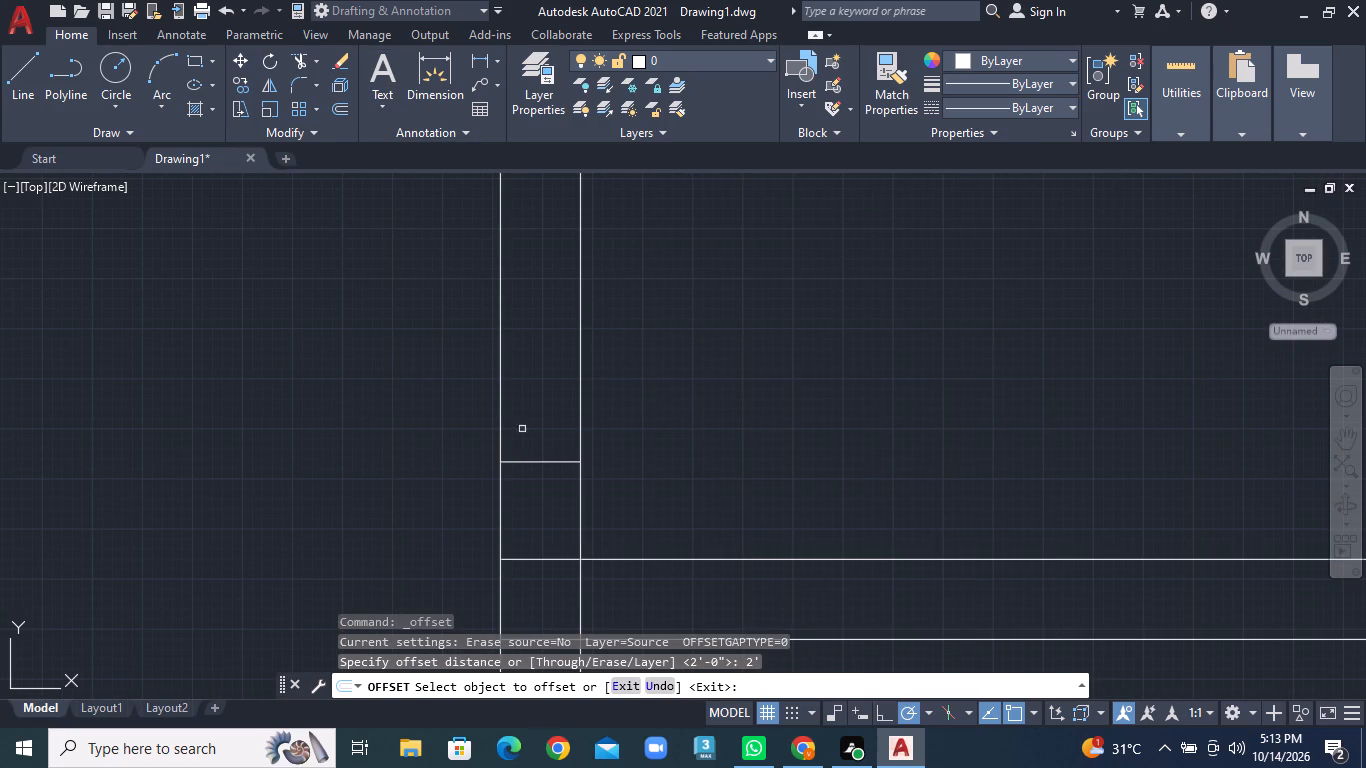
pyautogui.click(537, 463)
pyautogui.scroll(-2, 533, 307)
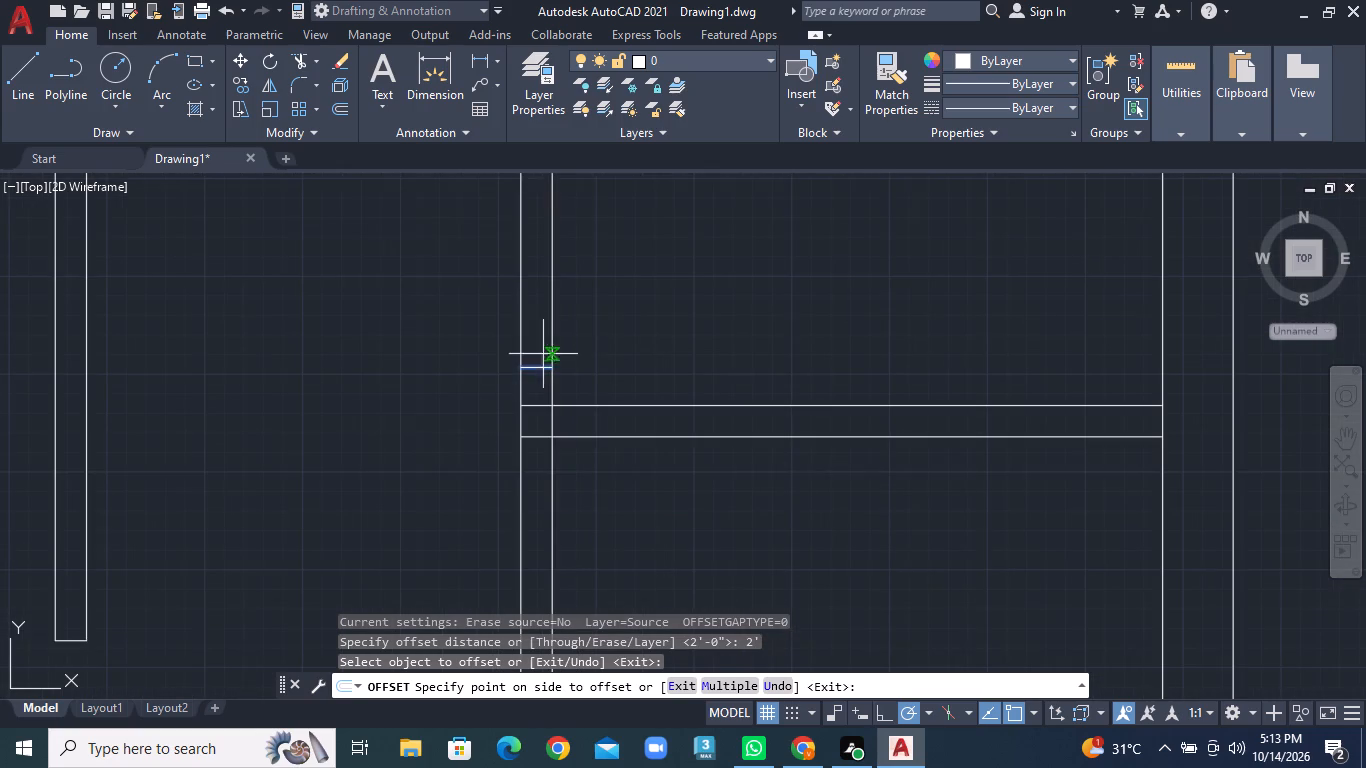
pyautogui.click(545, 287)
# Trim both edges of the right-hand vertical partition between the two short lines to create an opening.
pyautogui.scroll(-2, 654, 281)
pyautogui.moveTo(654, 281); pyautogui.dragTo(623, 463, button='middle')
pyautogui.middleClick(623, 464)
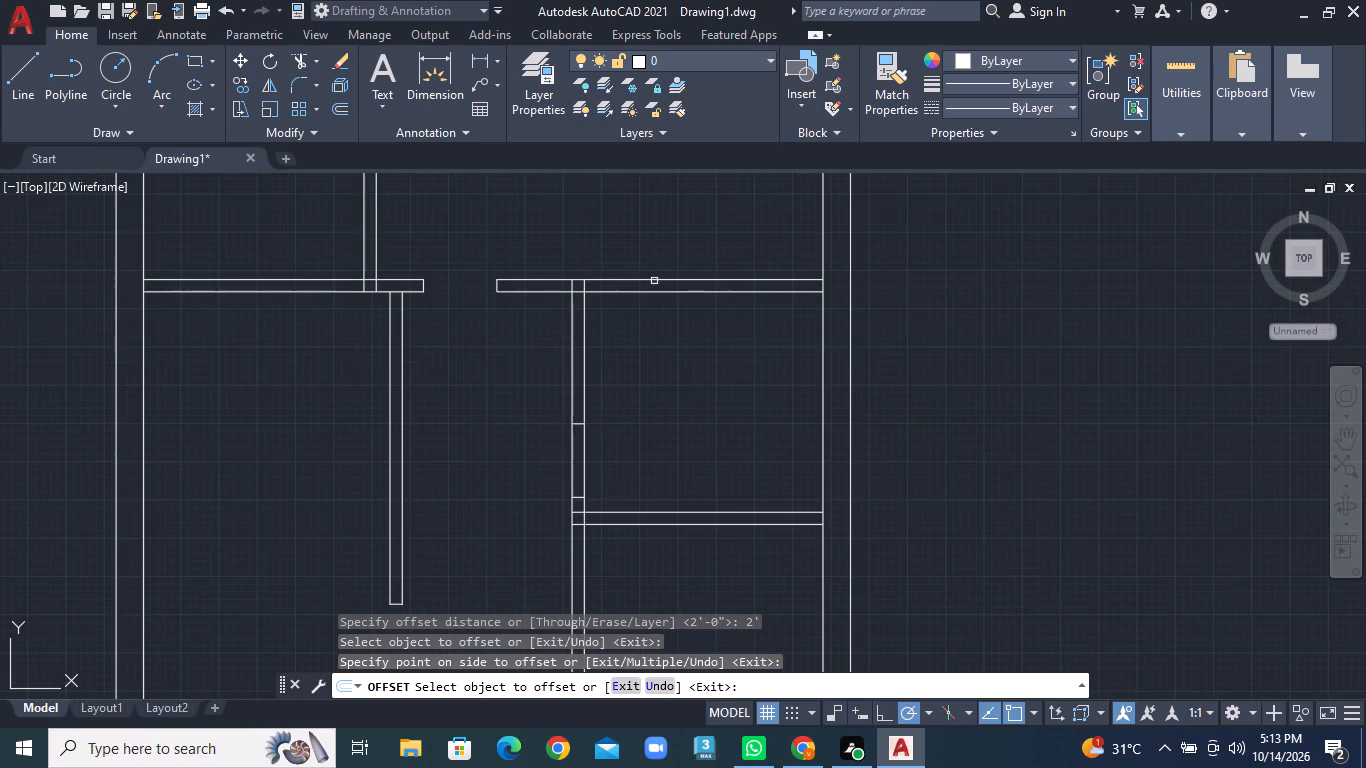
pyautogui.click(320, 66)
pyautogui.click(334, 88)
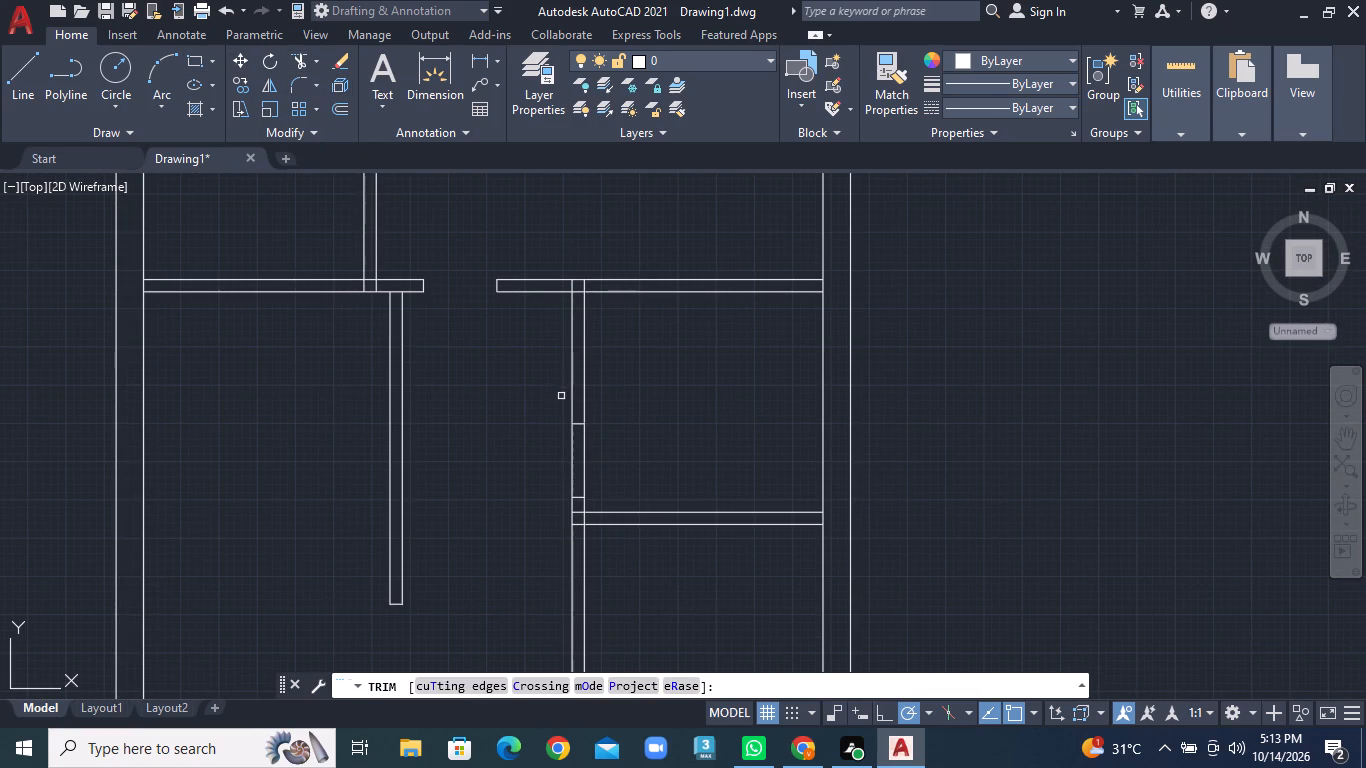
pyautogui.scroll(2, 661, 482)
pyautogui.click(378, 421)
pyautogui.click(522, 423)
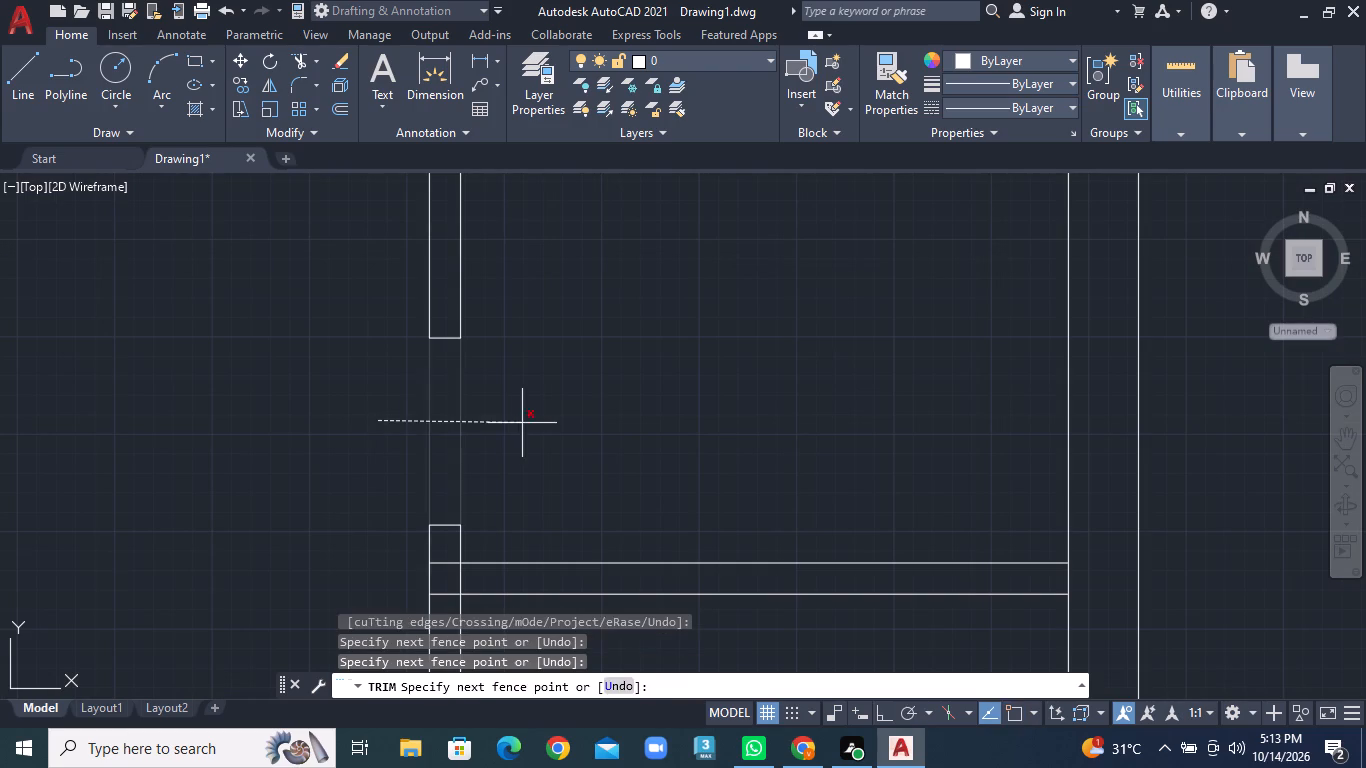
# Trim the overlapping lines where the partition dividing the two small rooms meets the right-hand vertical partition.
pyautogui.scroll(-3, 537, 427)
pyautogui.scroll(2, 482, 497)
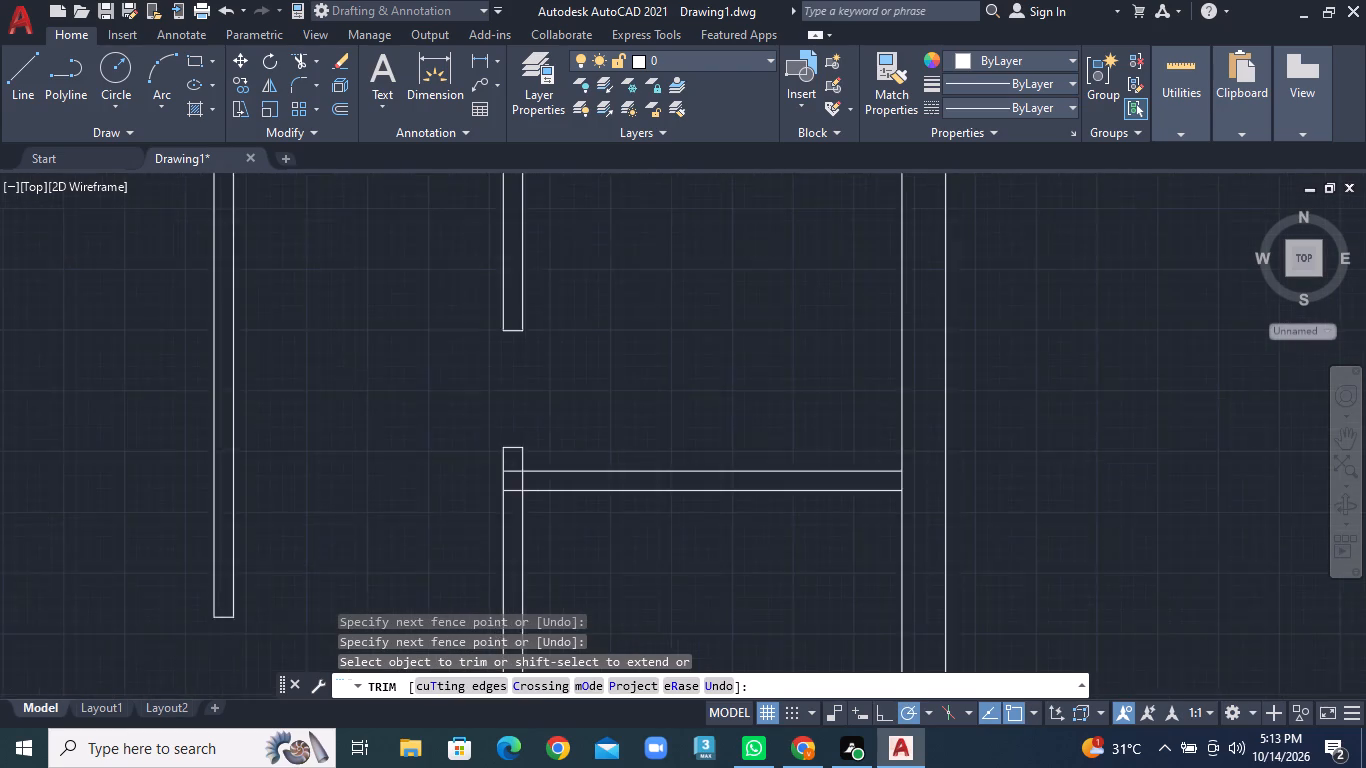
pyautogui.scroll(2, 512, 468)
pyautogui.click(554, 433)
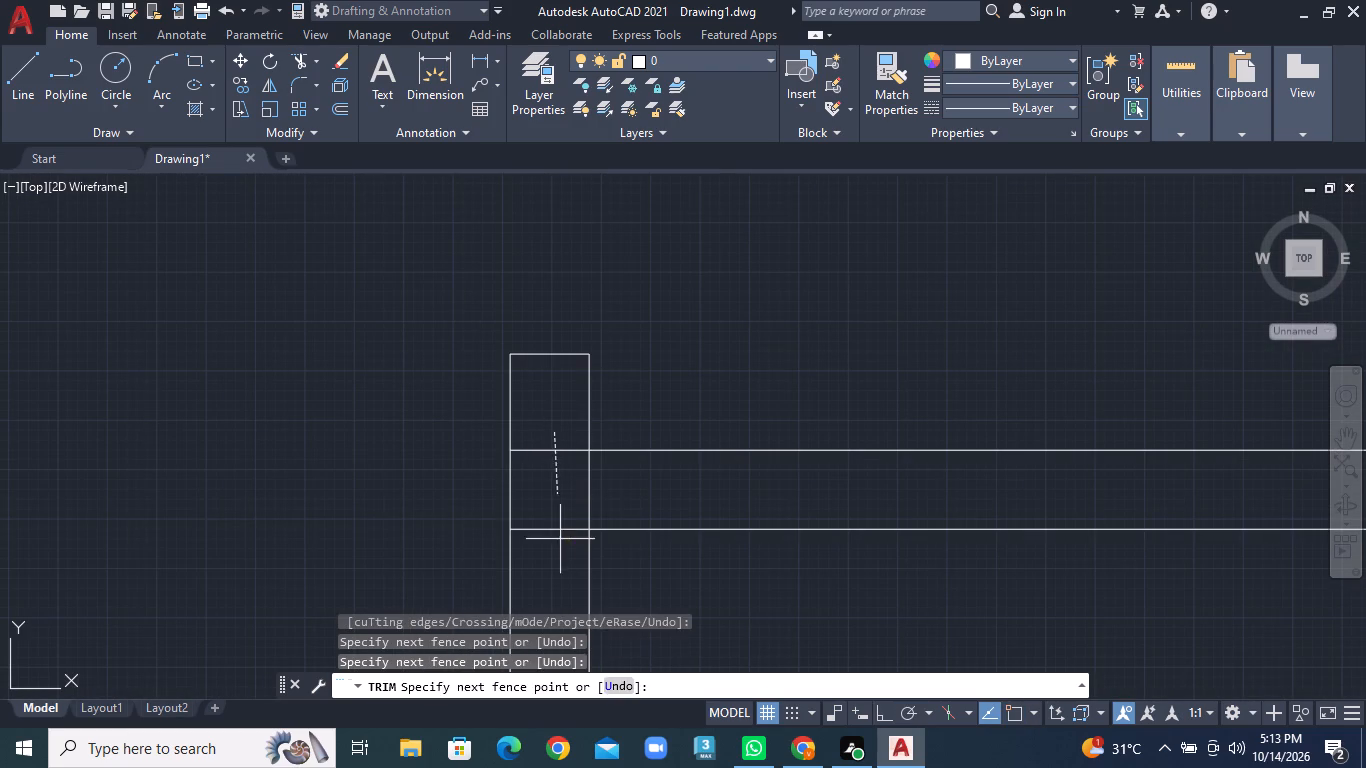
pyautogui.click(560, 550)
pyautogui.click(563, 502)
pyautogui.click(623, 497)
# Trim the overlapping lines where the right-hand vertical partition meets the upper horizontal partition.
pyautogui.scroll(-4, 642, 495)
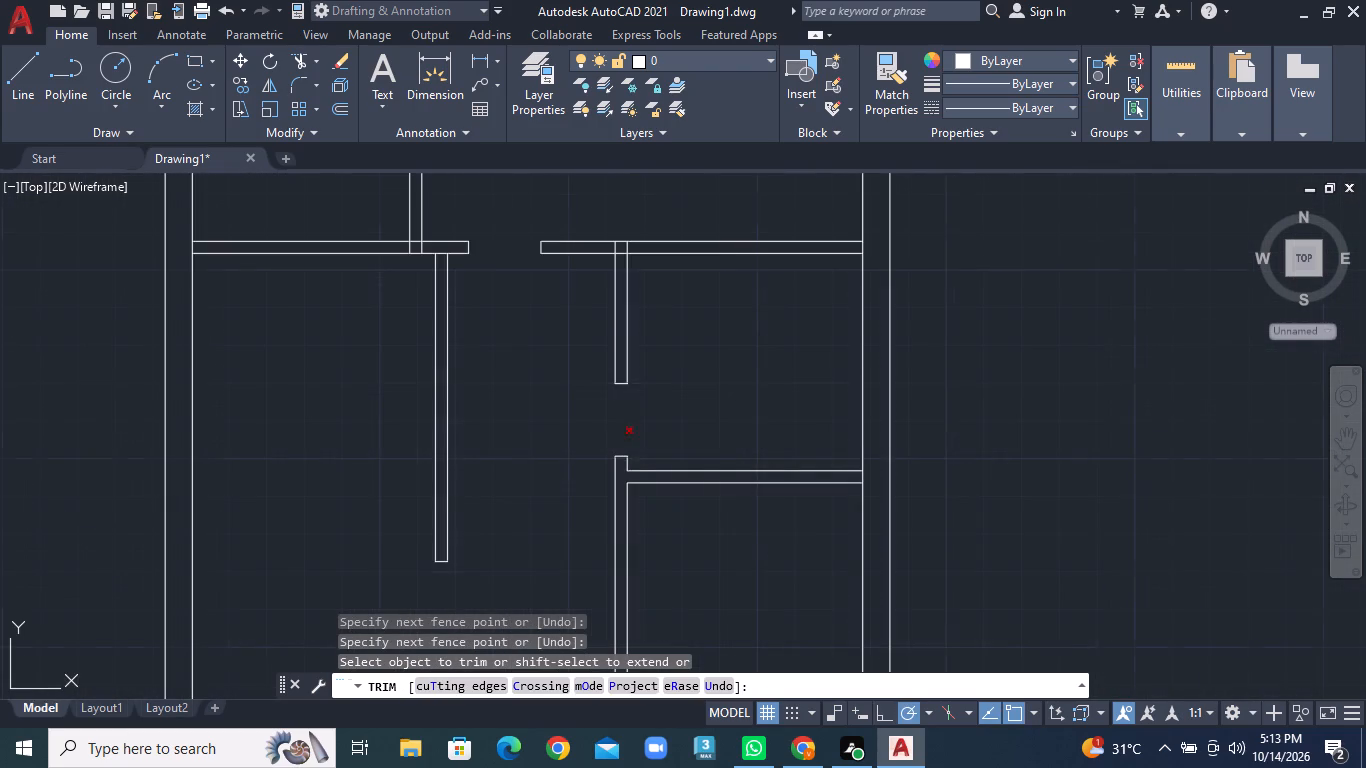
pyautogui.moveTo(569, 237); pyautogui.dragTo(569, 396, button='middle')
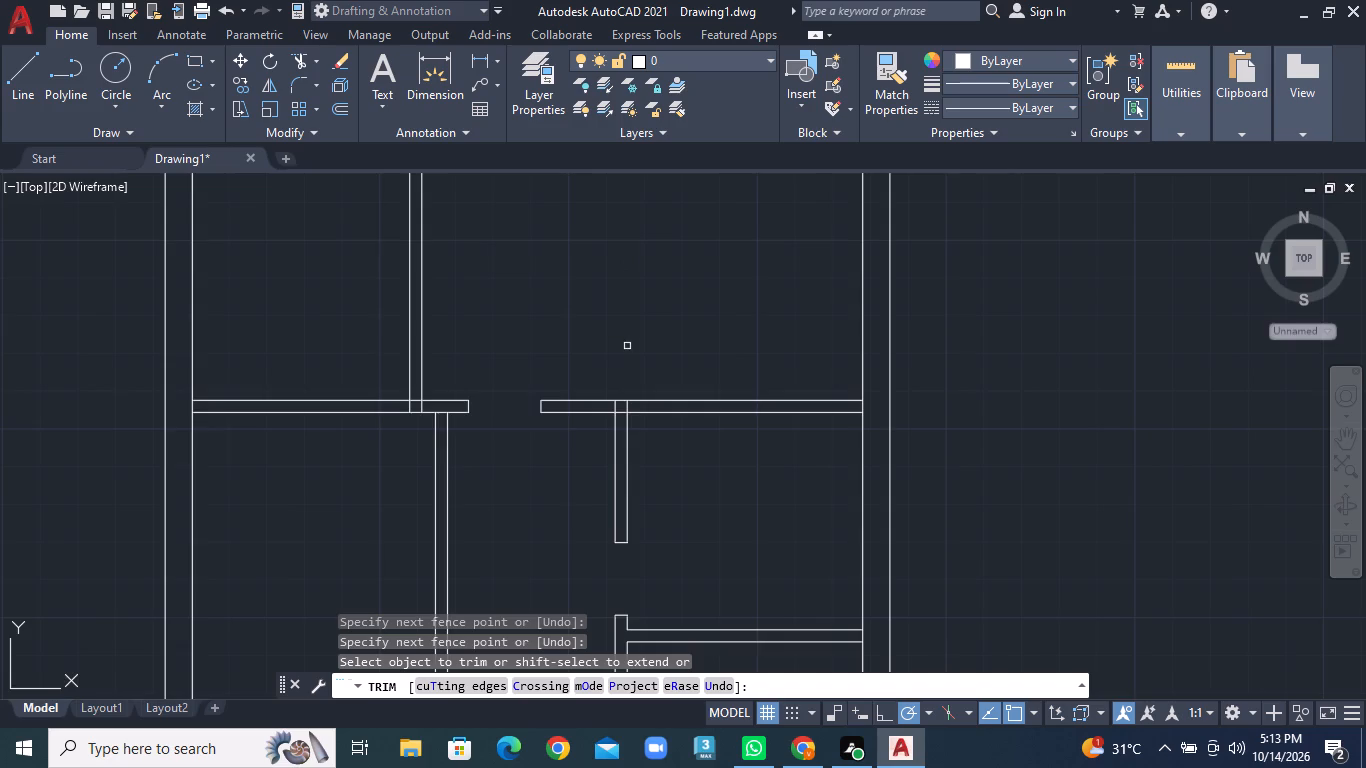
pyautogui.scroll(2, 637, 421)
pyautogui.scroll(-1, 640, 421)
pyautogui.scroll(3, 620, 390)
pyautogui.click(539, 404)
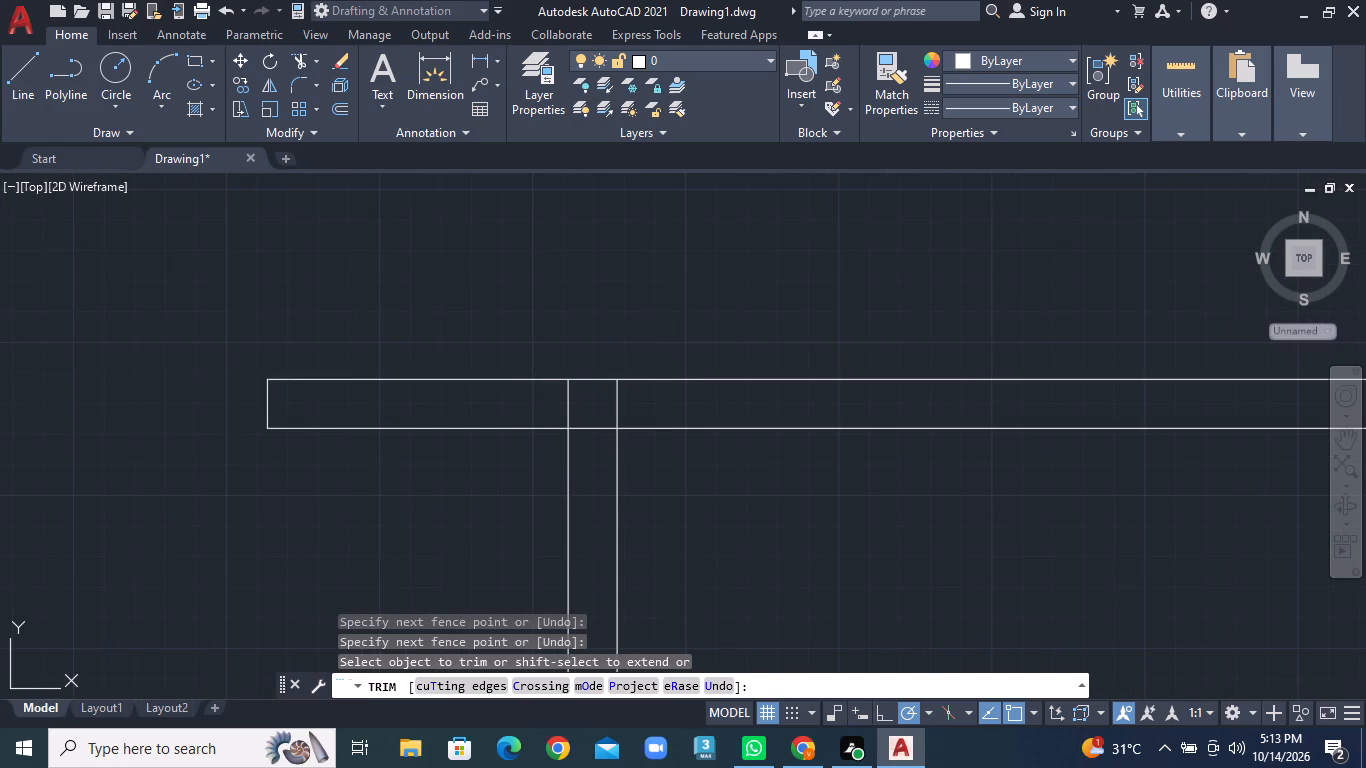
pyautogui.click(693, 410)
pyautogui.click(573, 411)
pyautogui.click(593, 448)
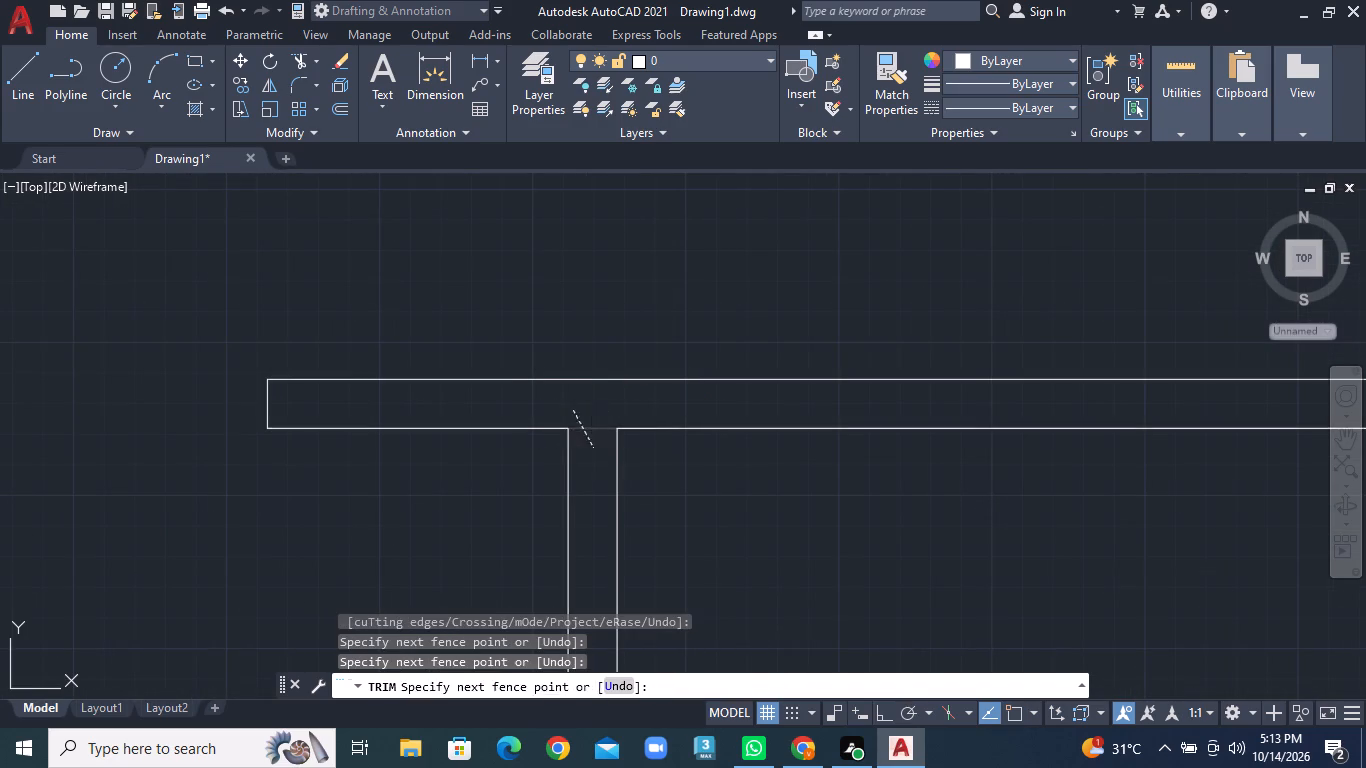
# Trim the overlapping lines where the two left-hand vertical partitions meet the upper horizontal partition from above and below.
pyautogui.scroll(-2, 593, 448)
pyautogui.moveTo(479, 422); pyautogui.dragTo(723, 396, button='middle')
pyautogui.scroll(2, 564, 398)
pyautogui.moveTo(464, 417); pyautogui.dragTo(500, 332, button='middle')
pyautogui.scroll(1, 456, 411)
pyautogui.click(371, 326)
pyautogui.click(546, 332)
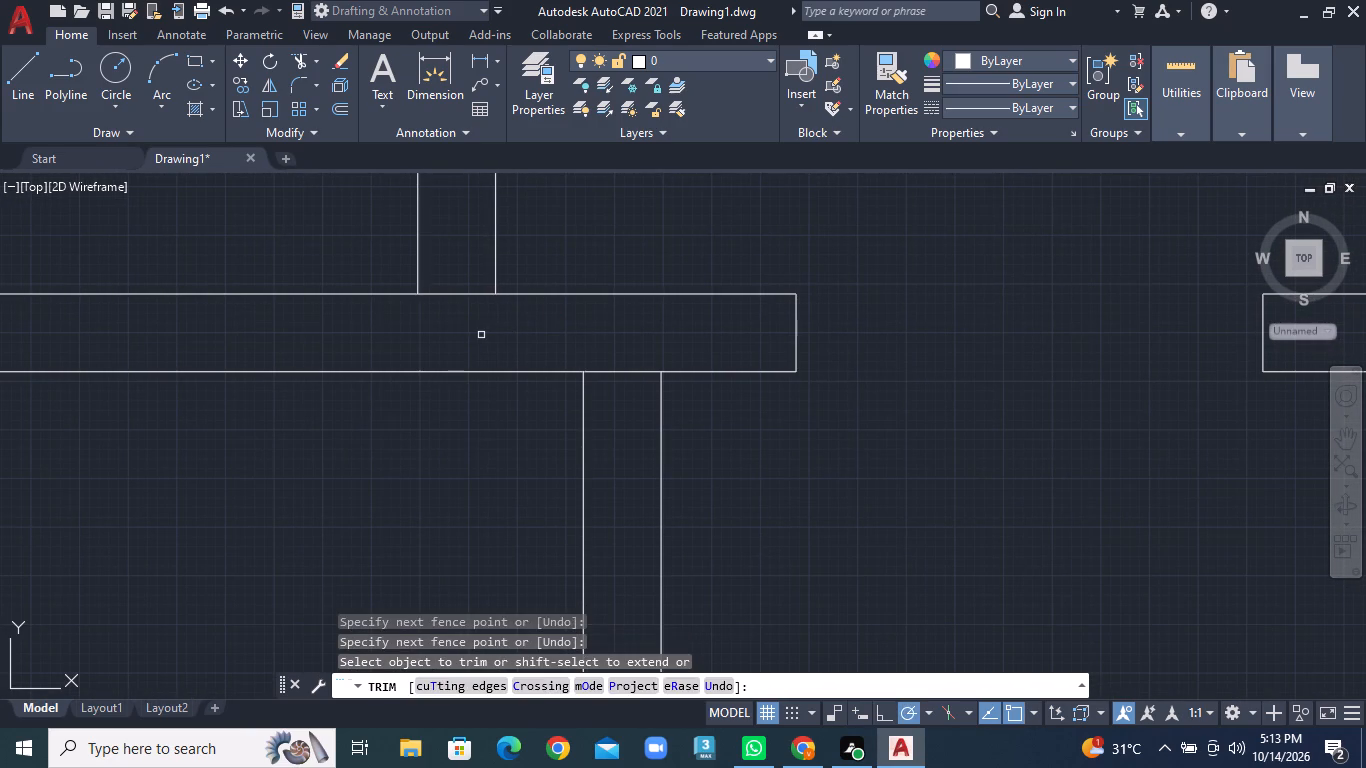
pyautogui.click(481, 335)
pyautogui.click(461, 254)
pyautogui.click(596, 360)
pyautogui.click(599, 434)
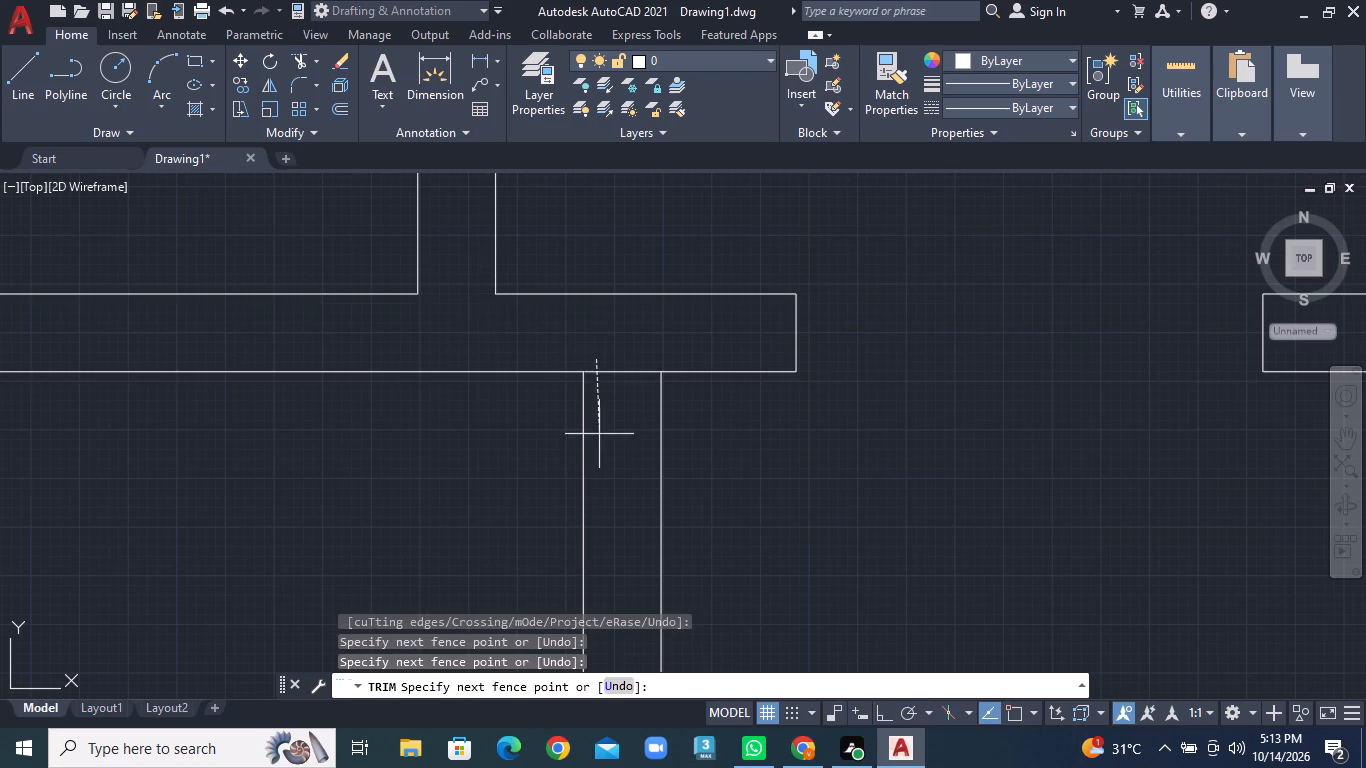
# Trim the overlapping line ends at the lower-left corner of the lower small room.
pyautogui.scroll(-3, 619, 421)
pyautogui.scroll(-1, 598, 286)
pyautogui.scroll(1, 598, 281)
pyautogui.moveTo(598, 275); pyautogui.dragTo(593, 476, button='middle')
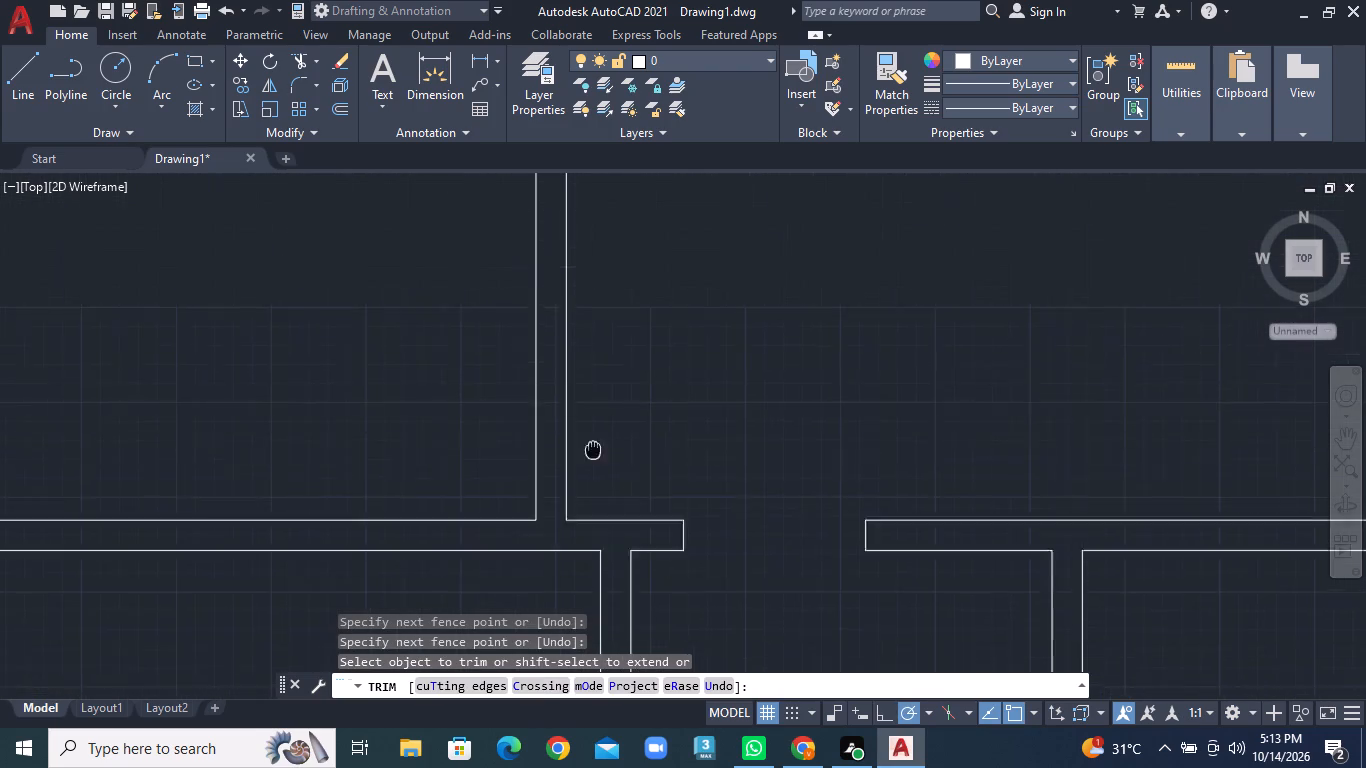
pyautogui.moveTo(593, 476); pyautogui.dragTo(591, 500, button='middle')
pyautogui.moveTo(569, 309); pyautogui.dragTo(563, 440, button='middle')
pyautogui.scroll(-2, 589, 438)
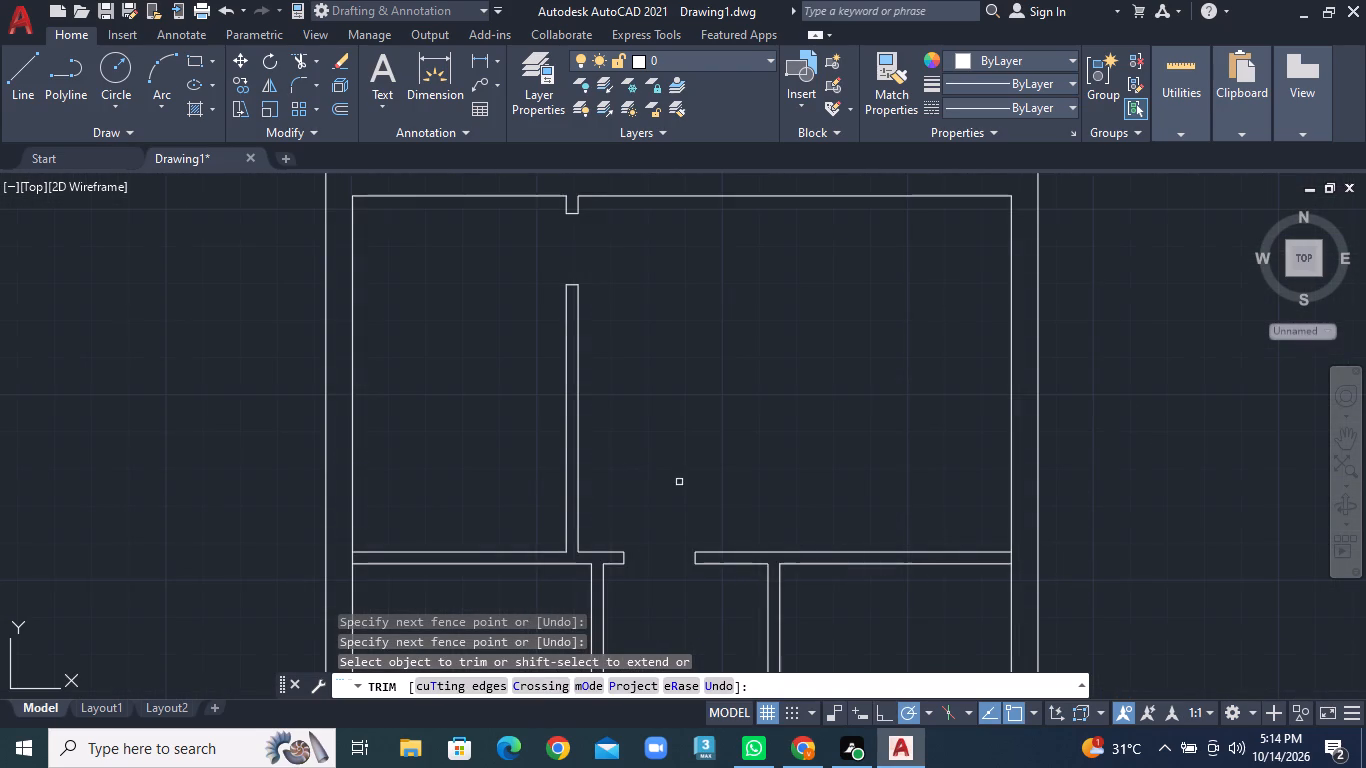
pyautogui.moveTo(678, 482); pyautogui.dragTo(637, 276, button='middle')
pyautogui.moveTo(689, 498); pyautogui.dragTo(653, 329, button='middle')
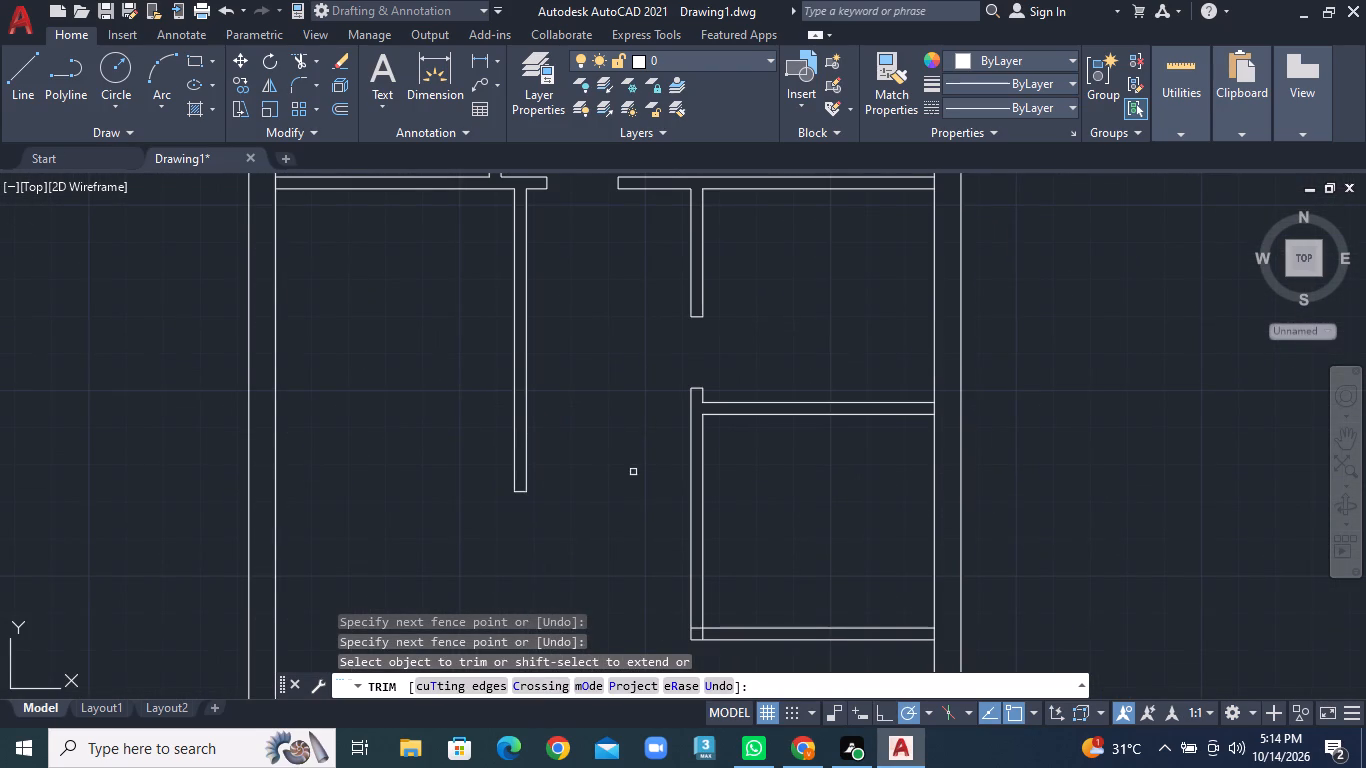
pyautogui.moveTo(745, 592); pyautogui.dragTo(737, 353, button='middle')
pyautogui.scroll(3, 677, 457)
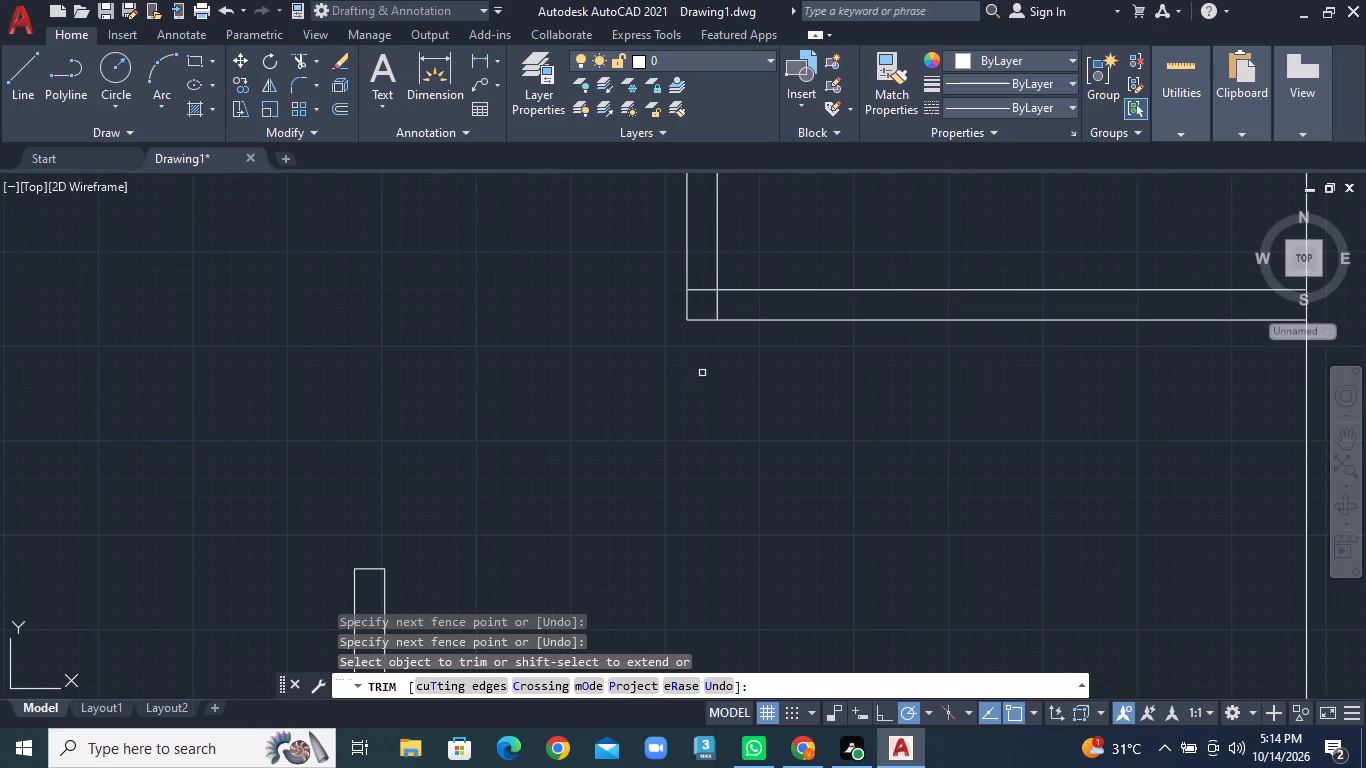
pyautogui.click(710, 290)
pyautogui.click(718, 309)
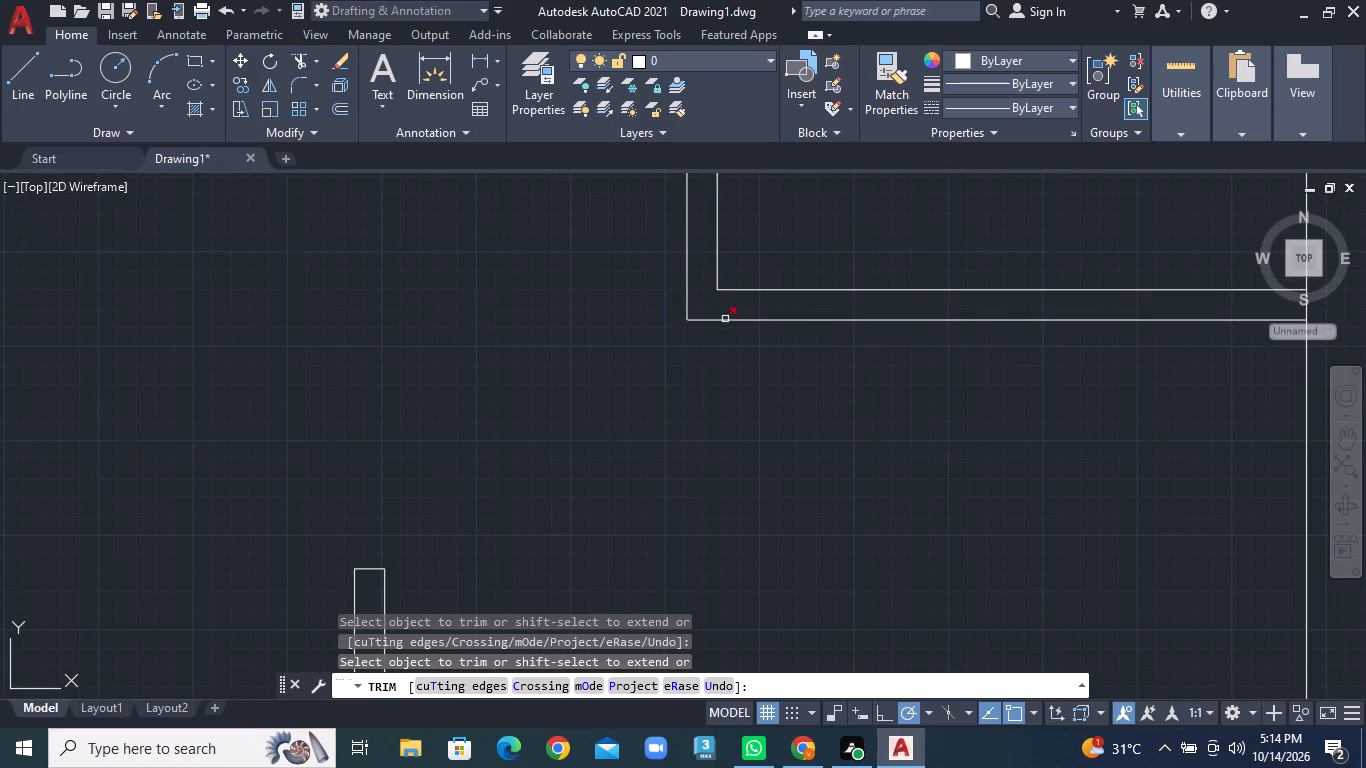
# Trim the bottom outer wall's inner line between the edges of the lower vertical partition.
pyautogui.scroll(-2, 721, 351)
pyautogui.scroll(-2, 714, 473)
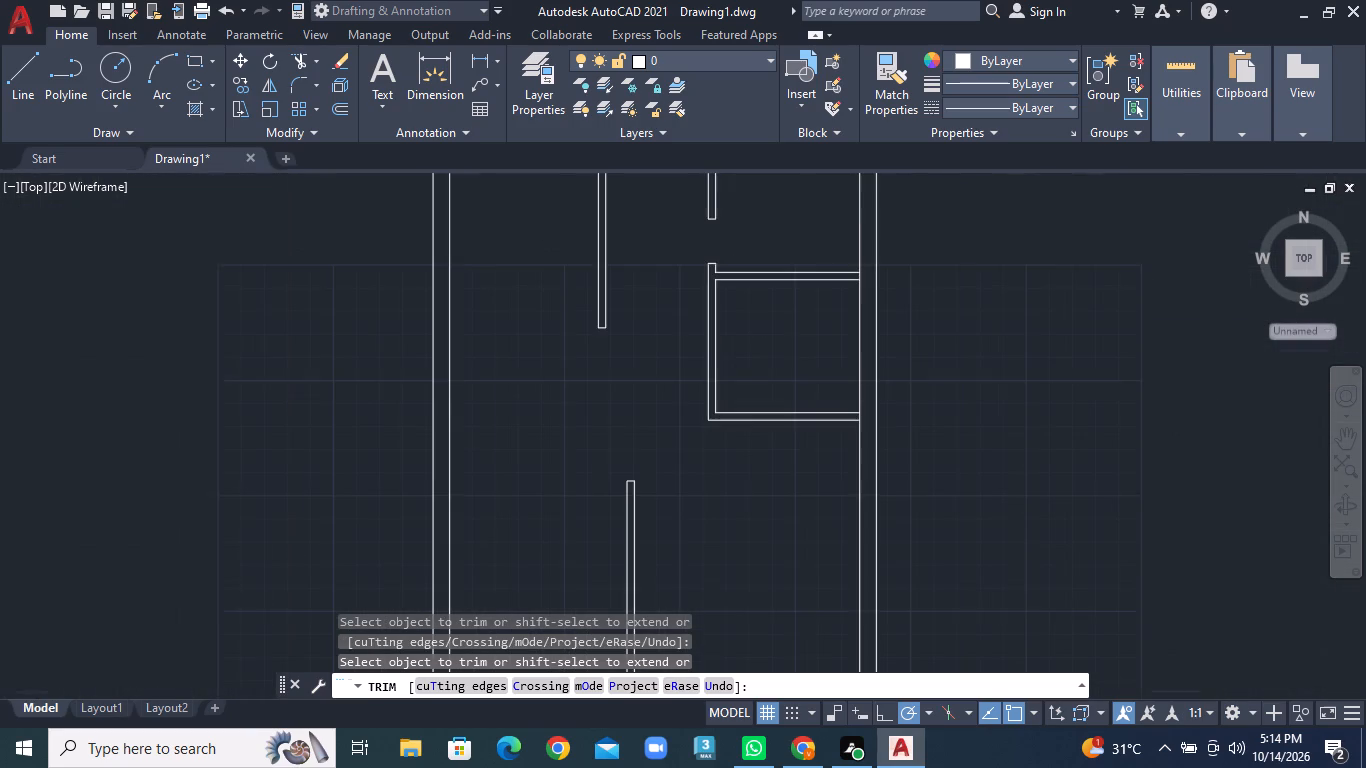
pyautogui.moveTo(743, 514); pyautogui.dragTo(734, 308, button='middle')
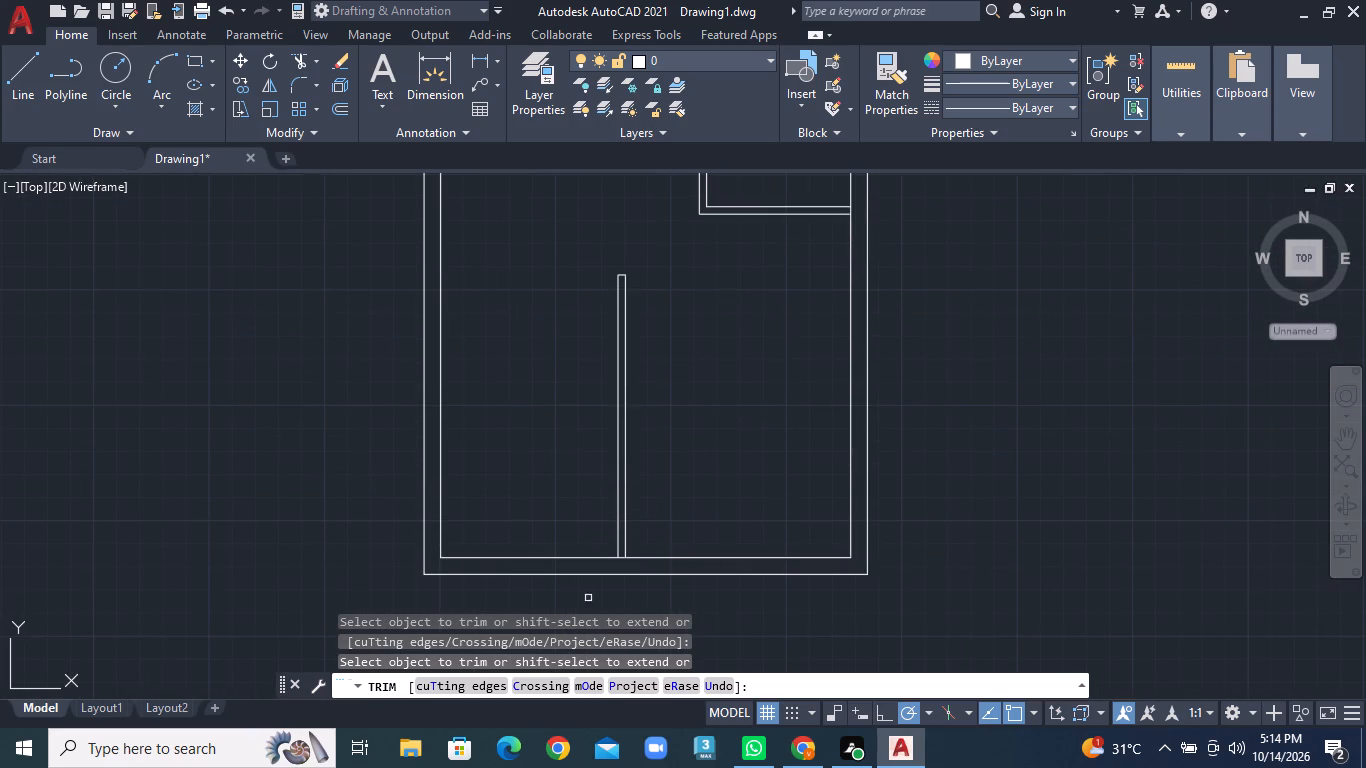
pyautogui.scroll(2, 638, 540)
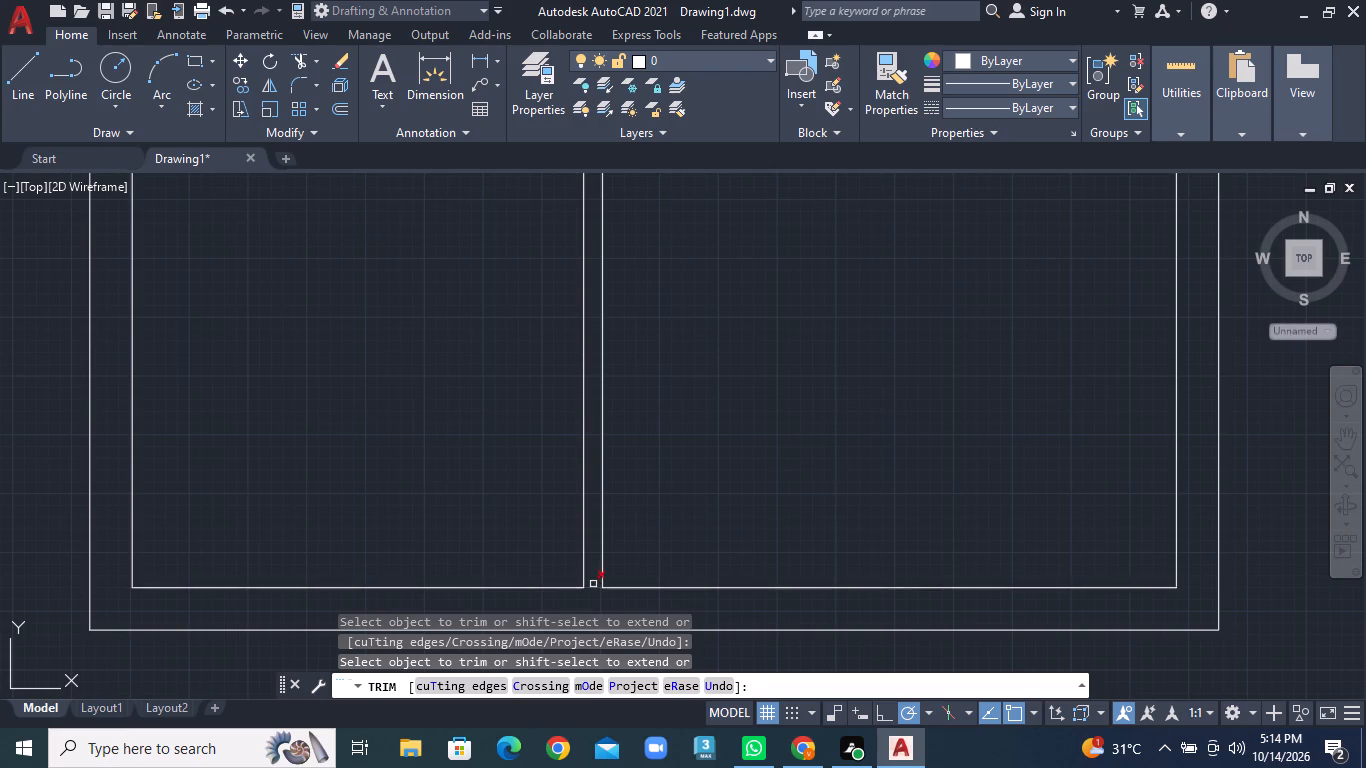
pyautogui.click(593, 584)
pyautogui.click(593, 595)
# Trim the right outer wall's inner line where the lower small room's bottom partition joins it.
pyautogui.scroll(-3, 593, 593)
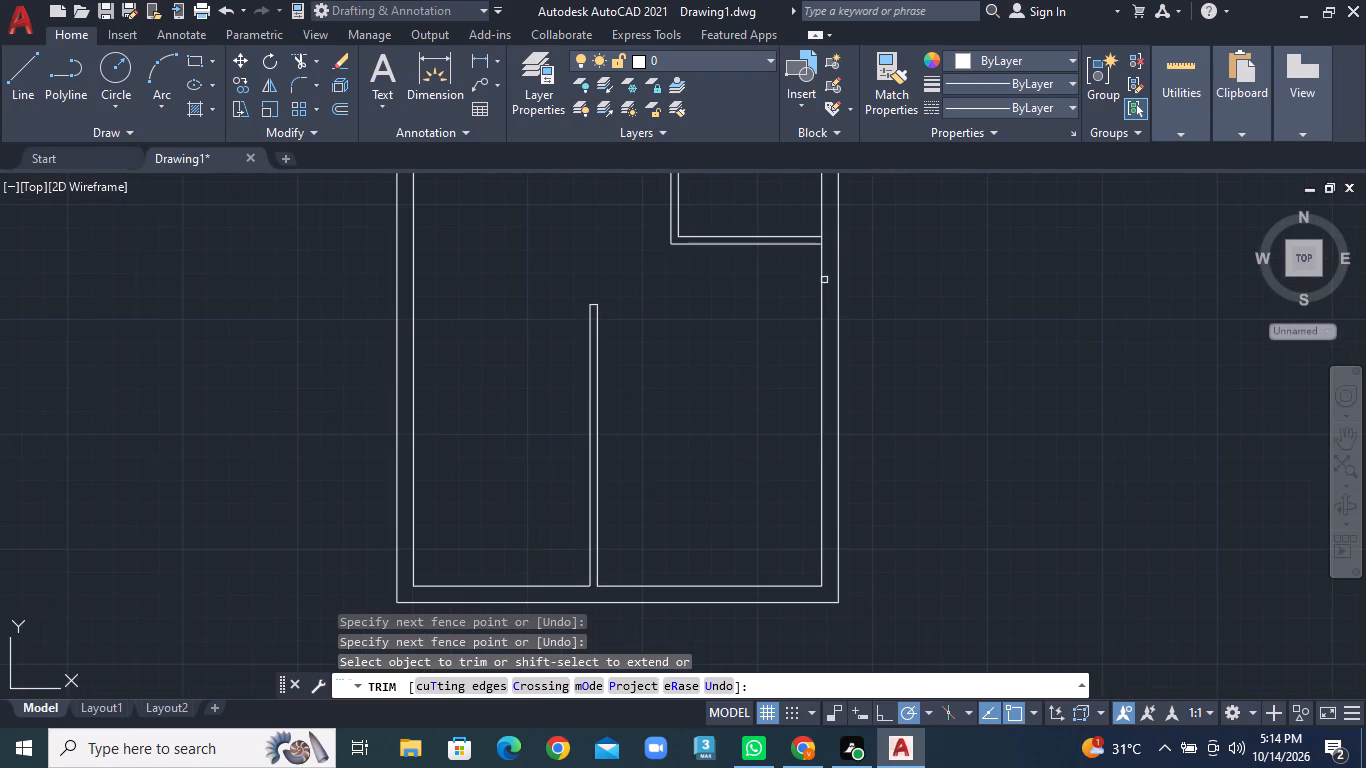
pyautogui.moveTo(866, 241); pyautogui.dragTo(784, 389, button='middle')
pyautogui.scroll(5, 728, 376)
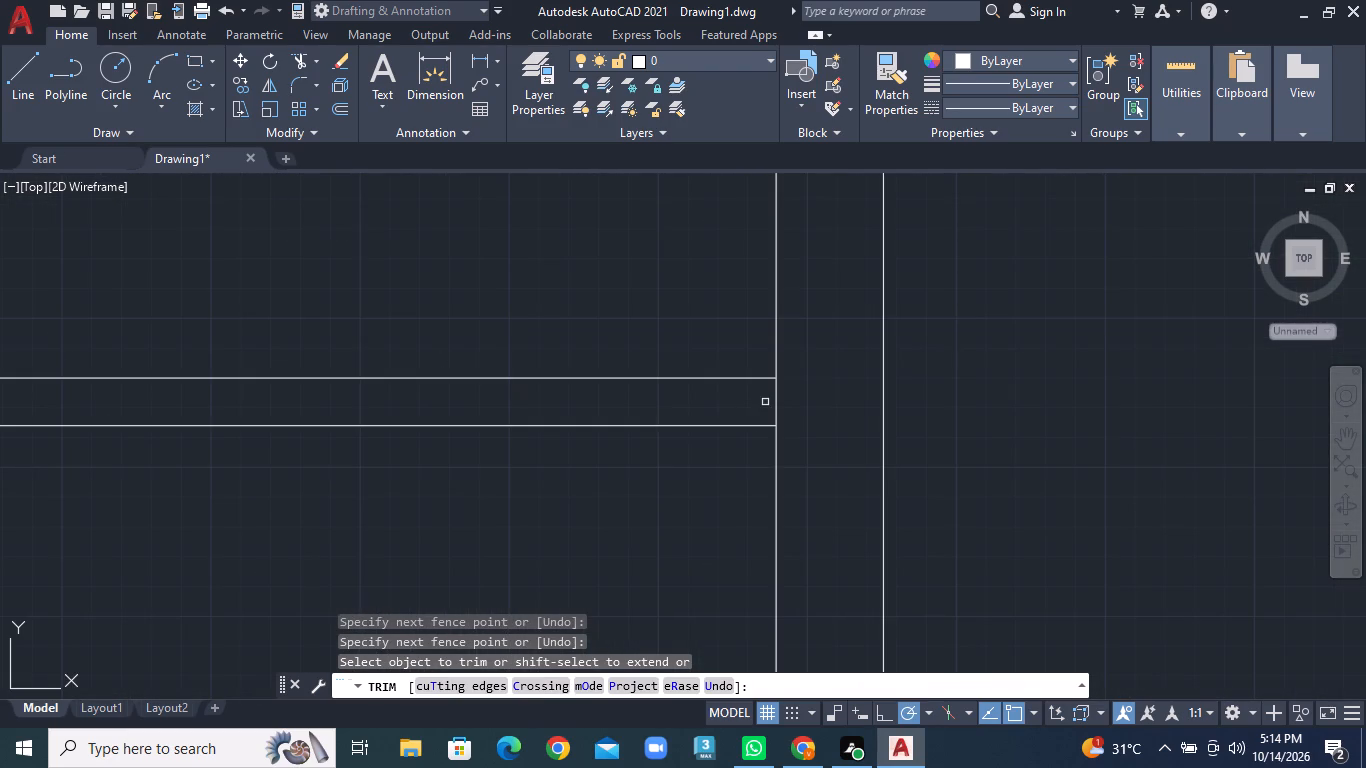
pyautogui.click(760, 403)
pyautogui.click(803, 403)
# Trim the right outer wall's inner line where the partition dividing the two small rooms joins it.
pyautogui.scroll(-2, 803, 403)
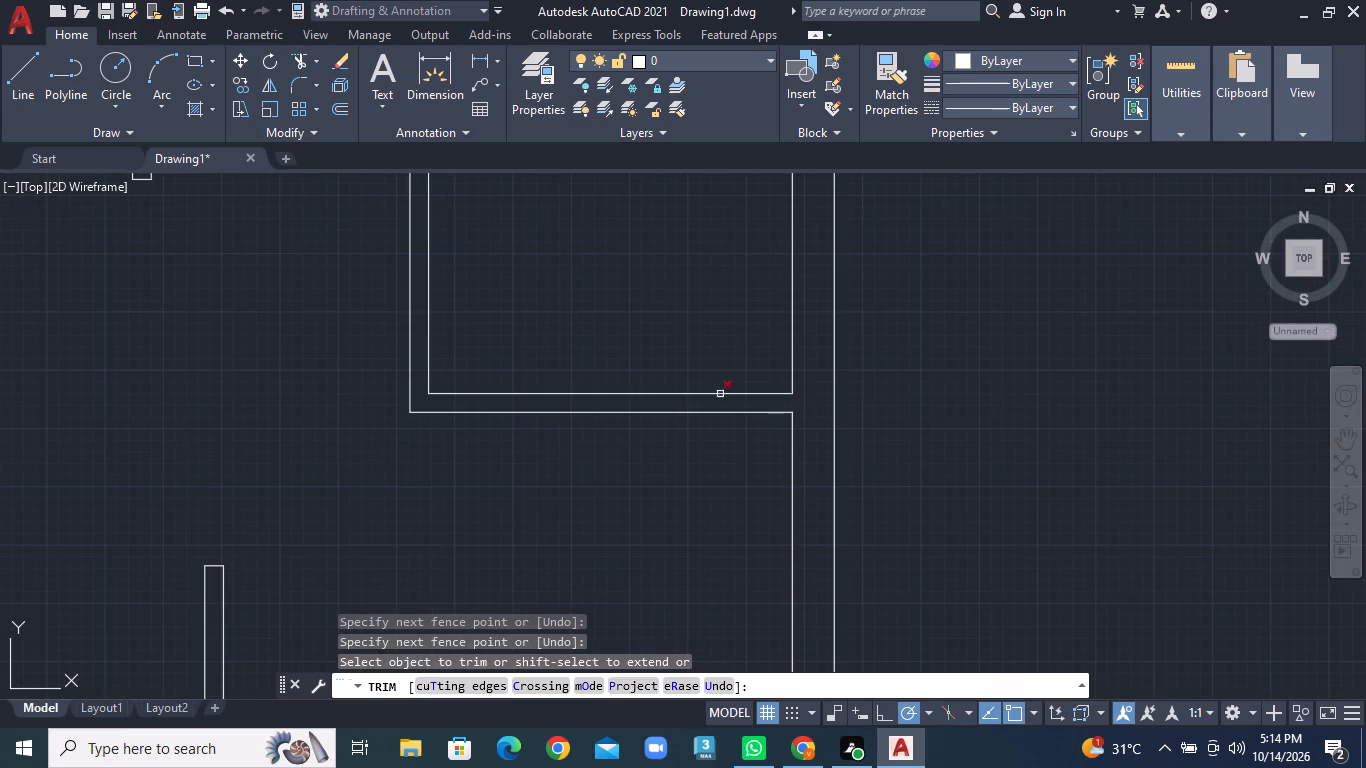
pyautogui.scroll(-2, 682, 317)
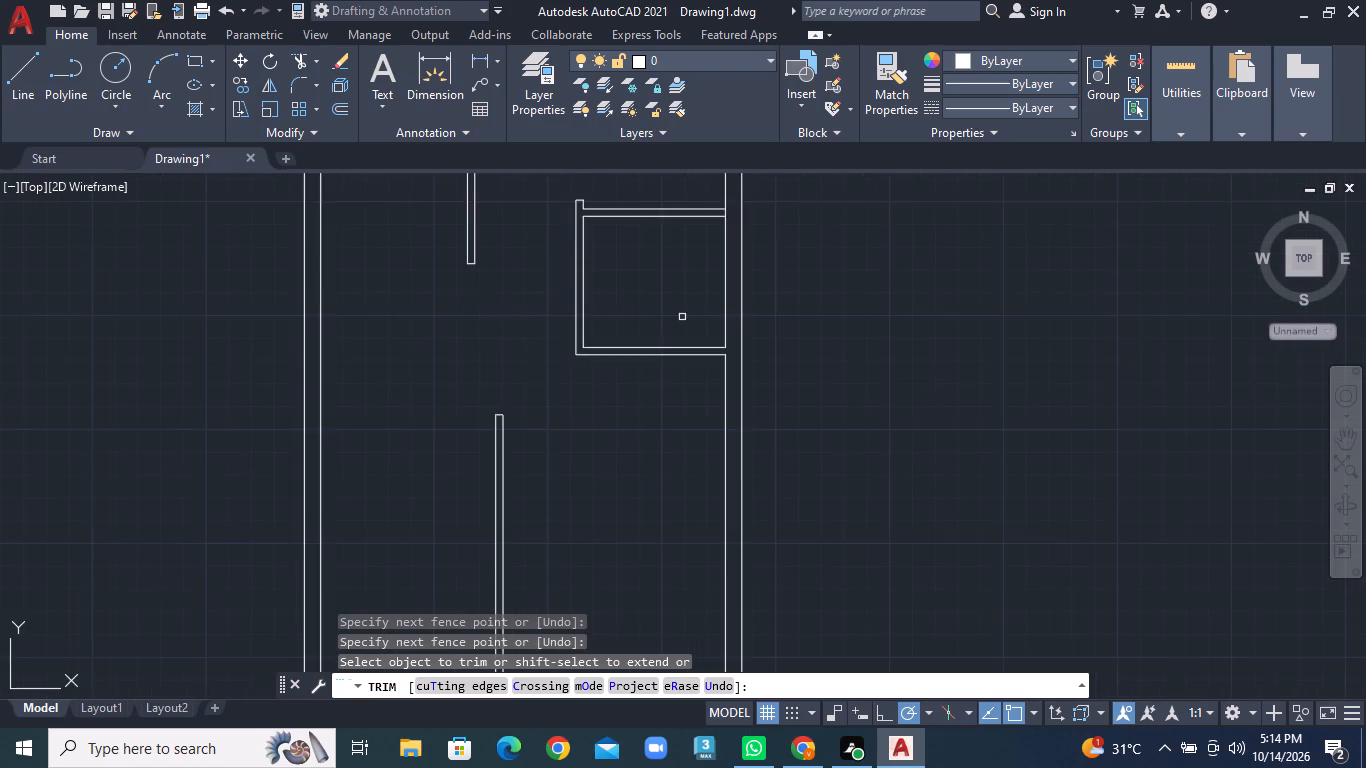
pyautogui.moveTo(677, 321); pyautogui.dragTo(667, 509, button='middle')
pyautogui.scroll(3, 688, 333)
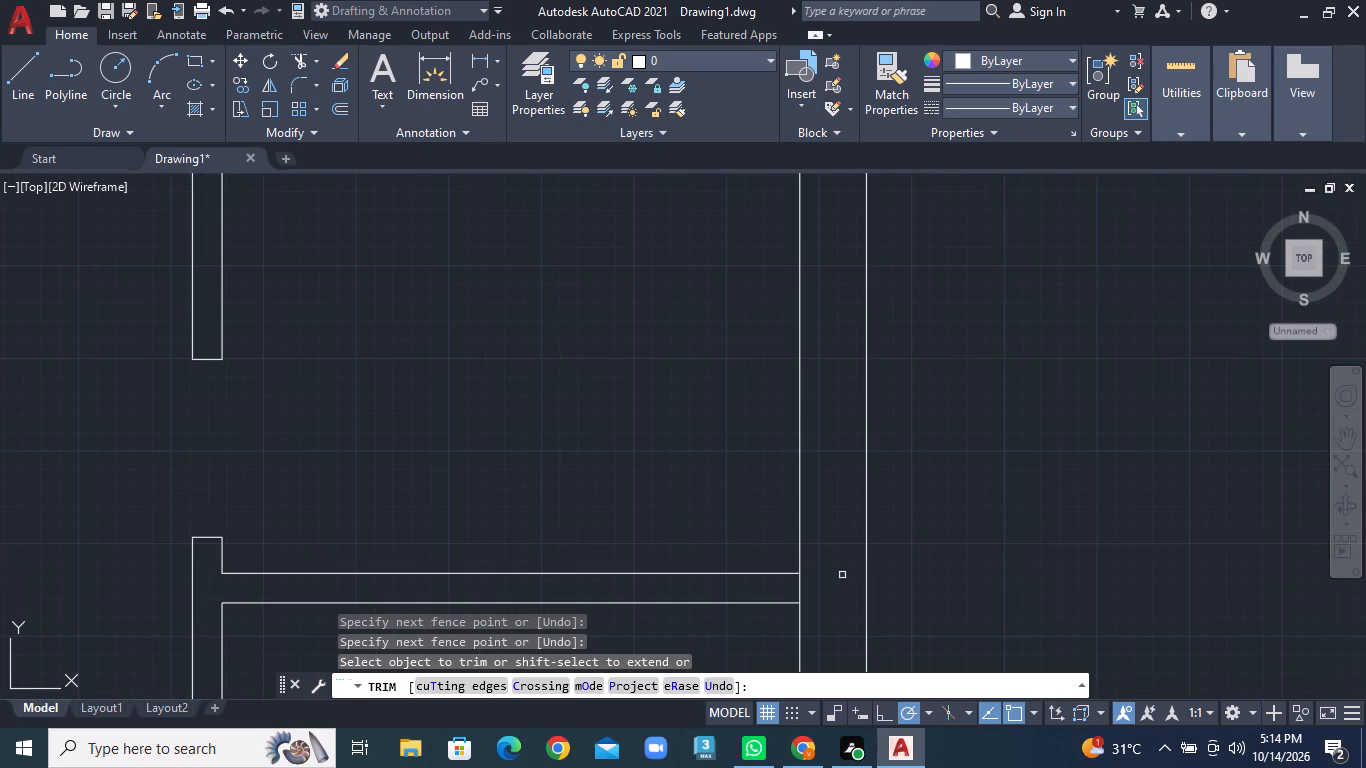
pyautogui.click(832, 587)
pyautogui.click(769, 594)
# Trim the right outer wall's inner line where the upper horizontal partition joins it.
pyautogui.scroll(-1, 647, 345)
pyautogui.moveTo(662, 245); pyautogui.dragTo(697, 448, button='middle')
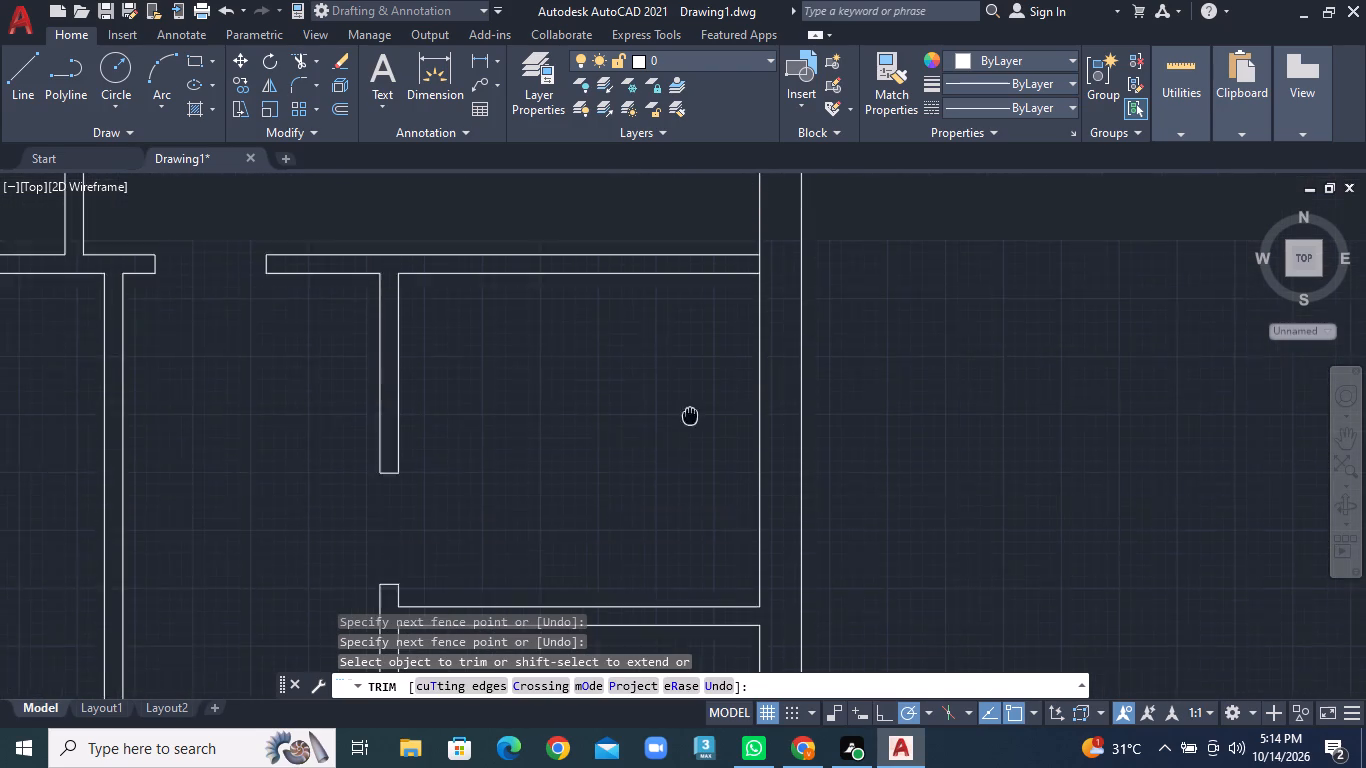
pyautogui.moveTo(697, 448); pyautogui.dragTo(701, 475, button='middle')
pyautogui.scroll(2, 793, 387)
pyautogui.click(793, 358)
pyautogui.click(732, 358)
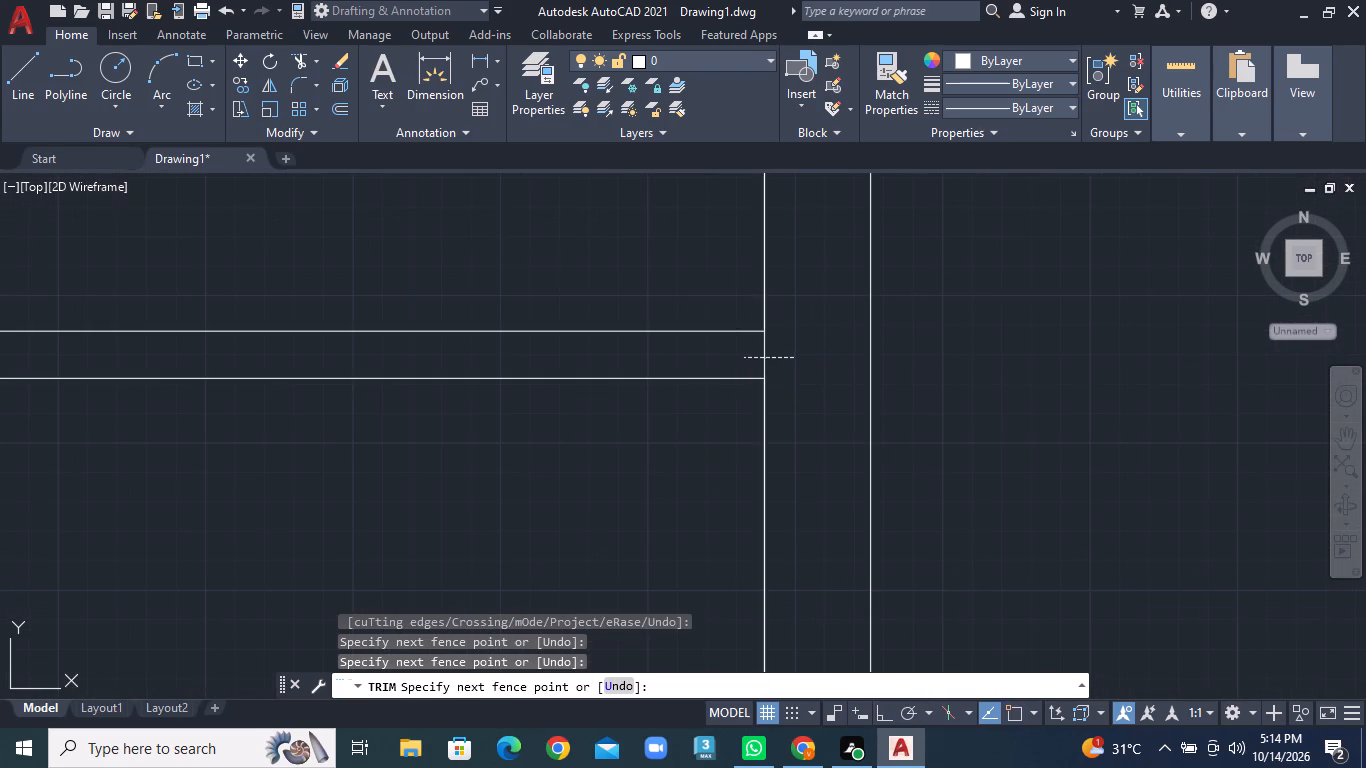
# Trim the left outer wall's inner line where the upper horizontal partition joins it.
pyautogui.scroll(-2, 724, 358)
pyautogui.scroll(-1, 418, 370)
pyautogui.moveTo(454, 373); pyautogui.dragTo(828, 382, button='middle')
pyautogui.scroll(3, 359, 382)
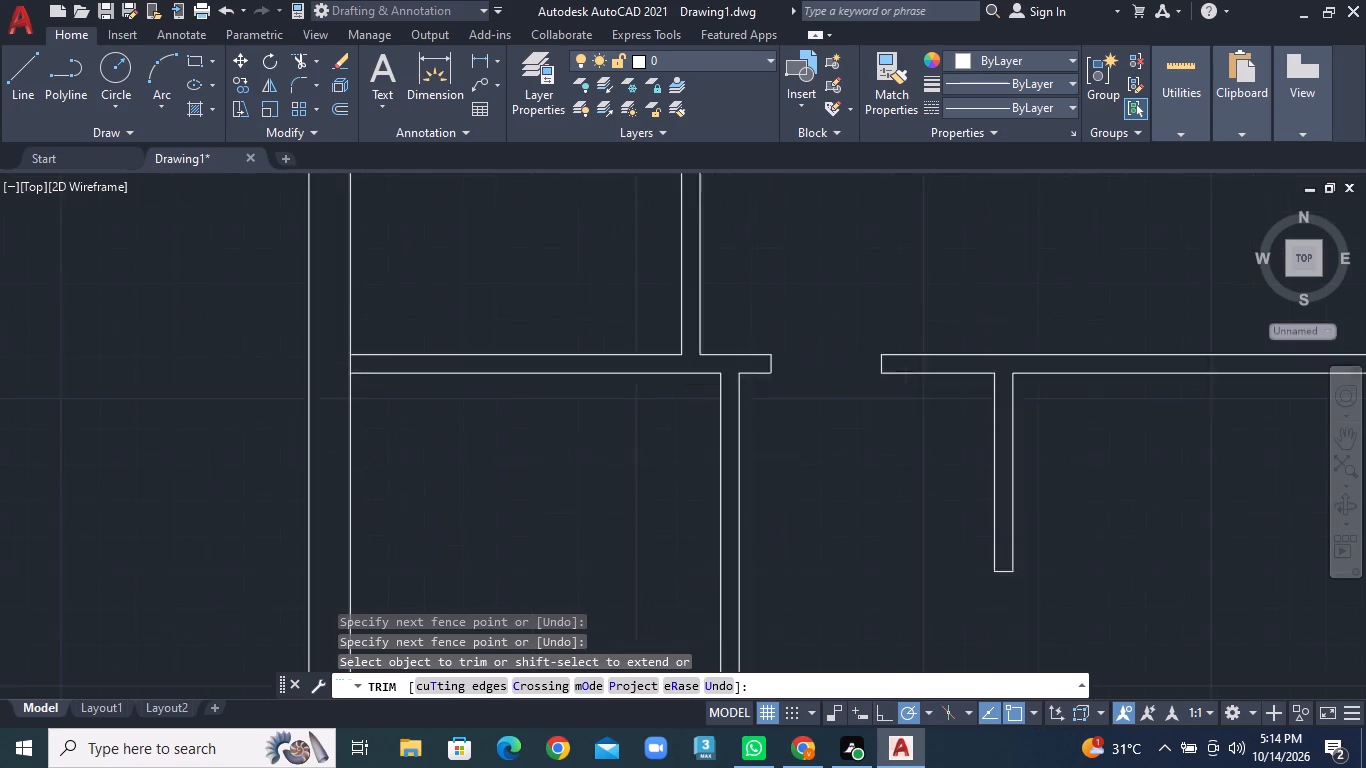
pyautogui.scroll(2, 362, 379)
pyautogui.moveTo(276, 314); pyautogui.dragTo(285, 314)
pyautogui.click(365, 313)
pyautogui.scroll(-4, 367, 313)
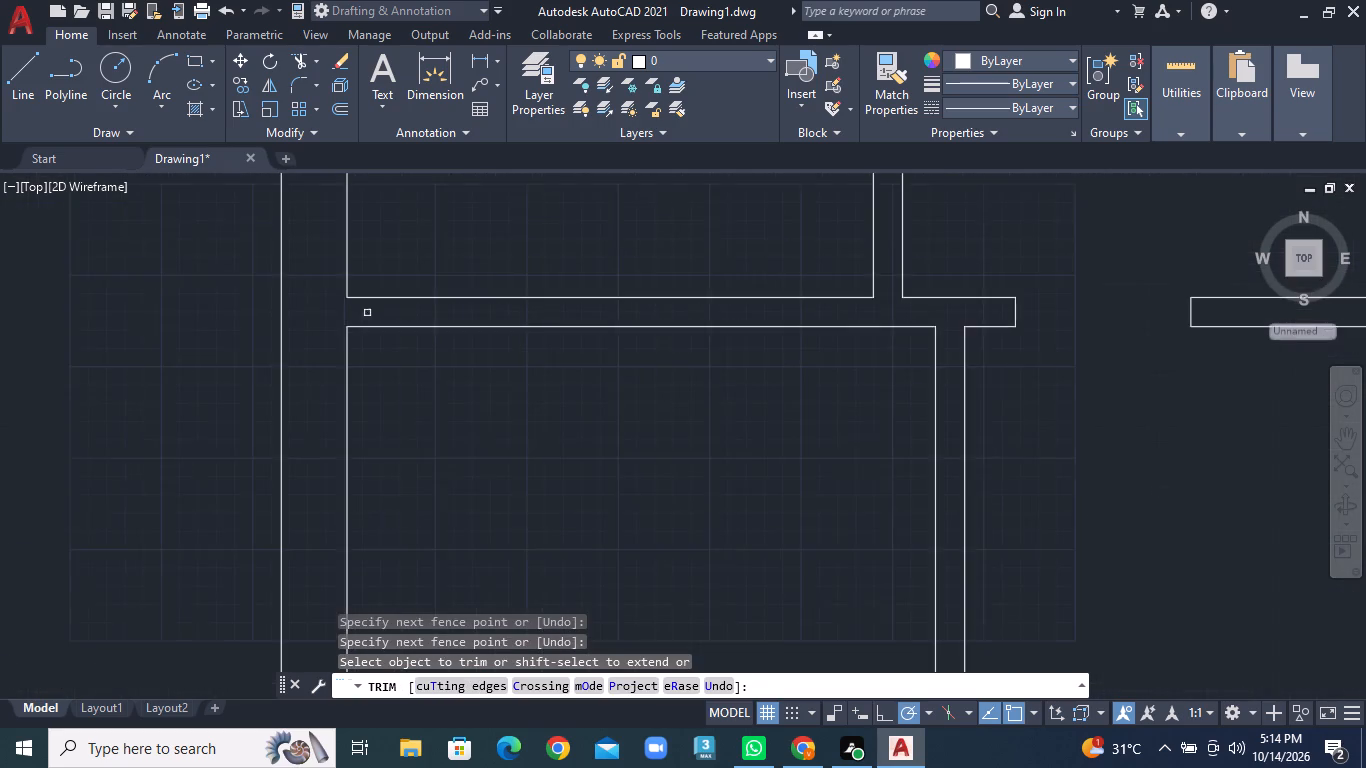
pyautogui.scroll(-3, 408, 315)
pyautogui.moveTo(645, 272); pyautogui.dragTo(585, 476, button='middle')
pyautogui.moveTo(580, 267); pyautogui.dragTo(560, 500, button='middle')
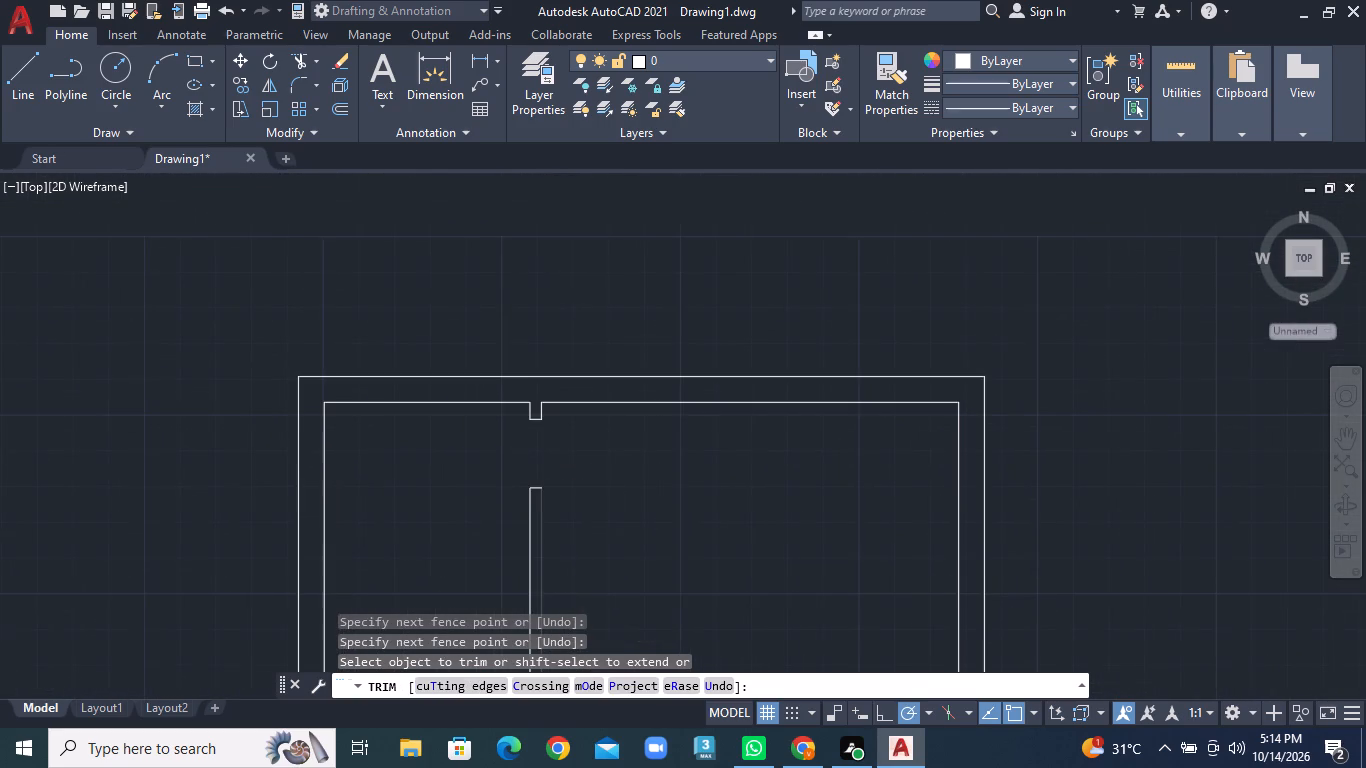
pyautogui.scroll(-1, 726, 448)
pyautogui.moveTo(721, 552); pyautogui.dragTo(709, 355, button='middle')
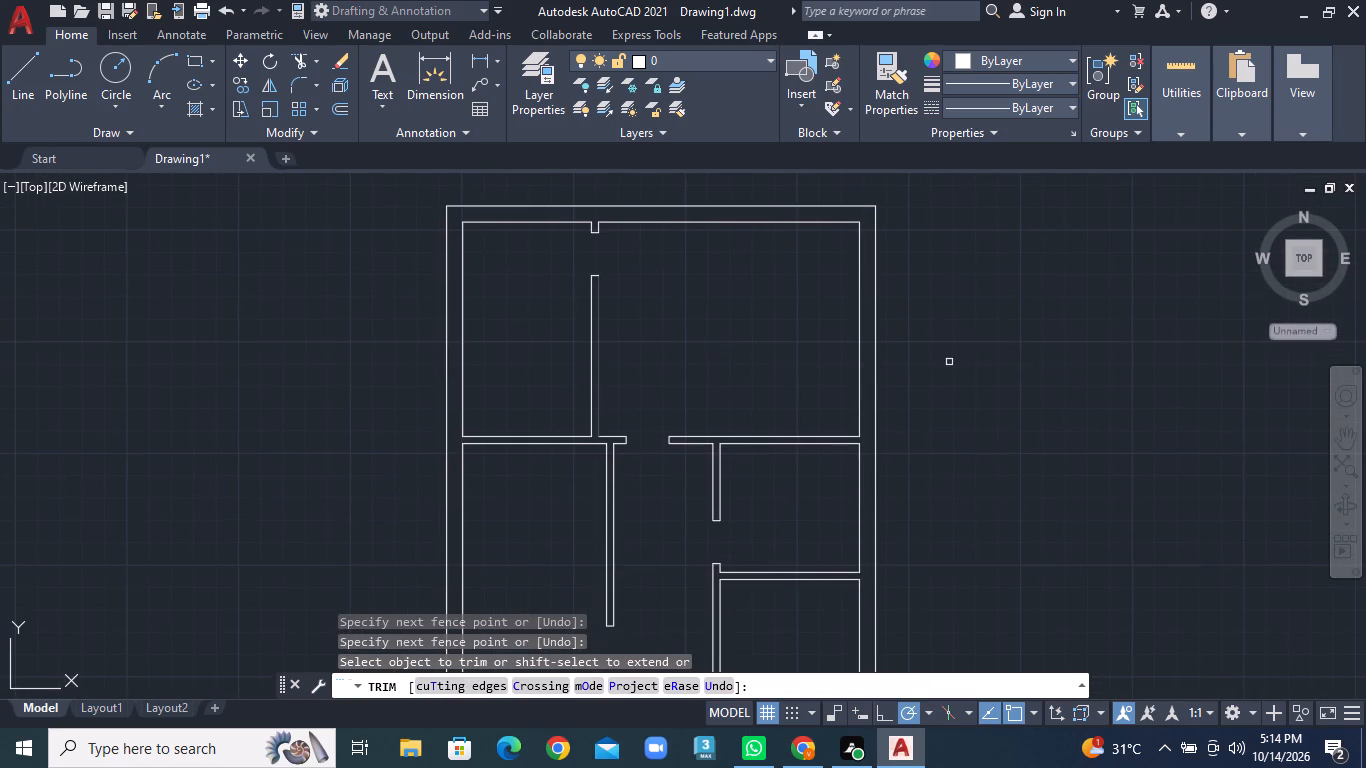
# Draw a short vertical line across the thickness of the bottom outer wall, near the plan's bottom-right corner.
pyautogui.click(27, 91)
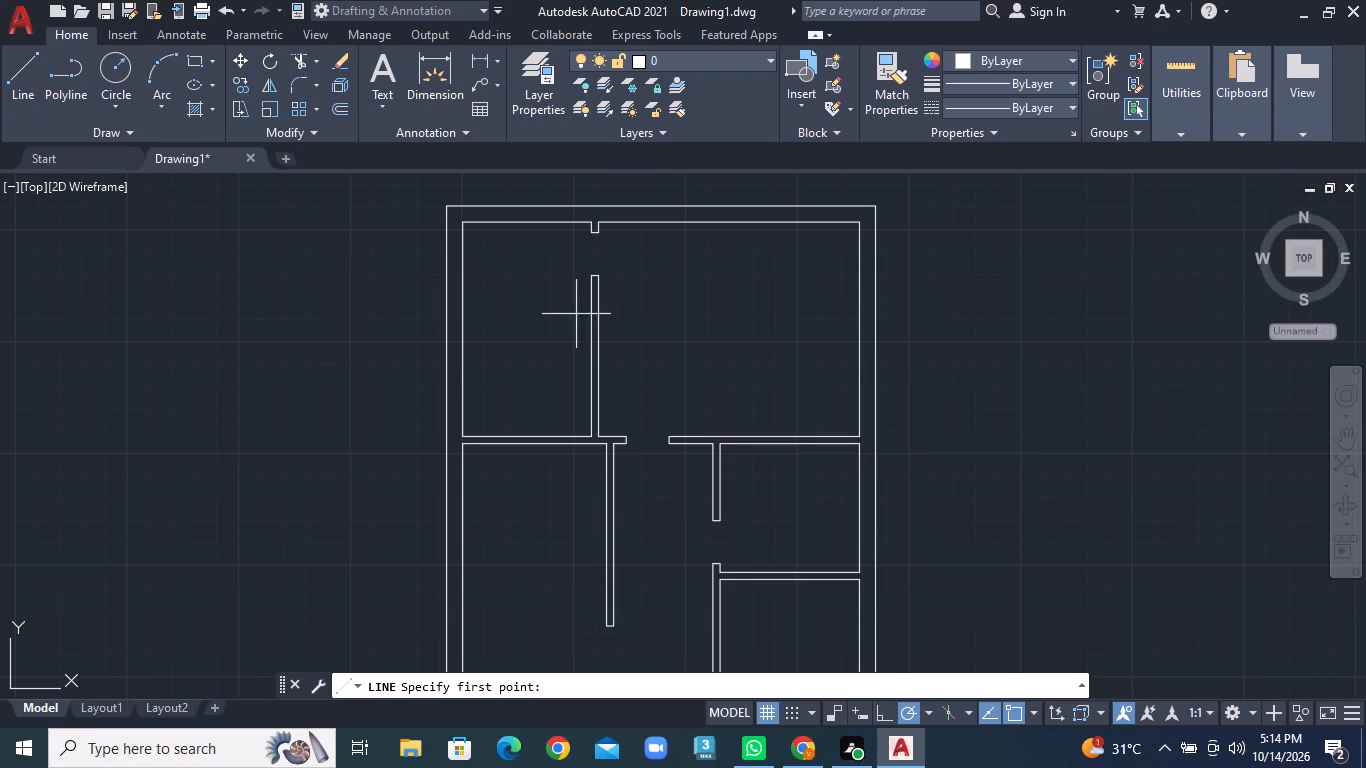
pyautogui.scroll(-1, 949, 419)
pyautogui.moveTo(933, 451); pyautogui.dragTo(866, 318, button='middle')
pyautogui.moveTo(775, 373); pyautogui.dragTo(771, 227, button='middle')
pyautogui.scroll(1, 776, 487)
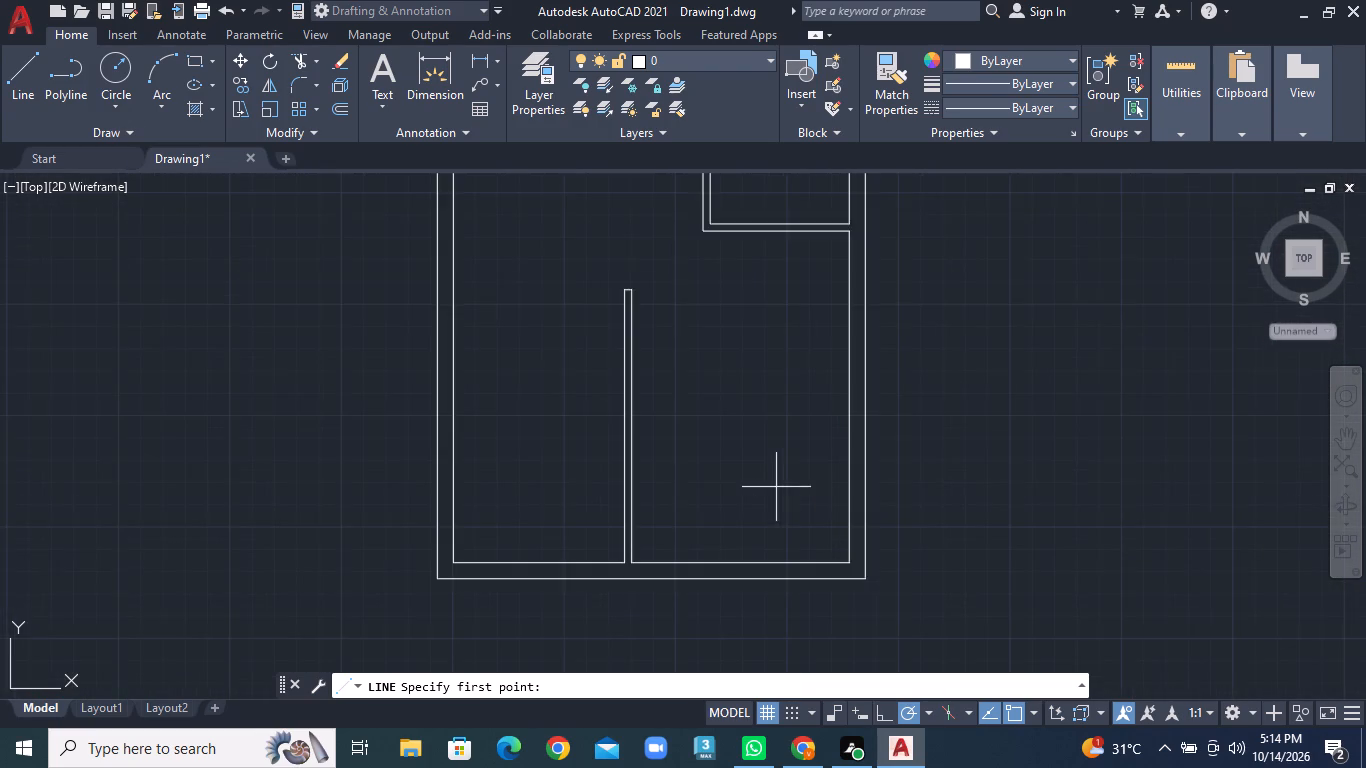
pyautogui.moveTo(783, 483); pyautogui.dragTo(747, 366, button='middle')
pyautogui.click(39, 91)
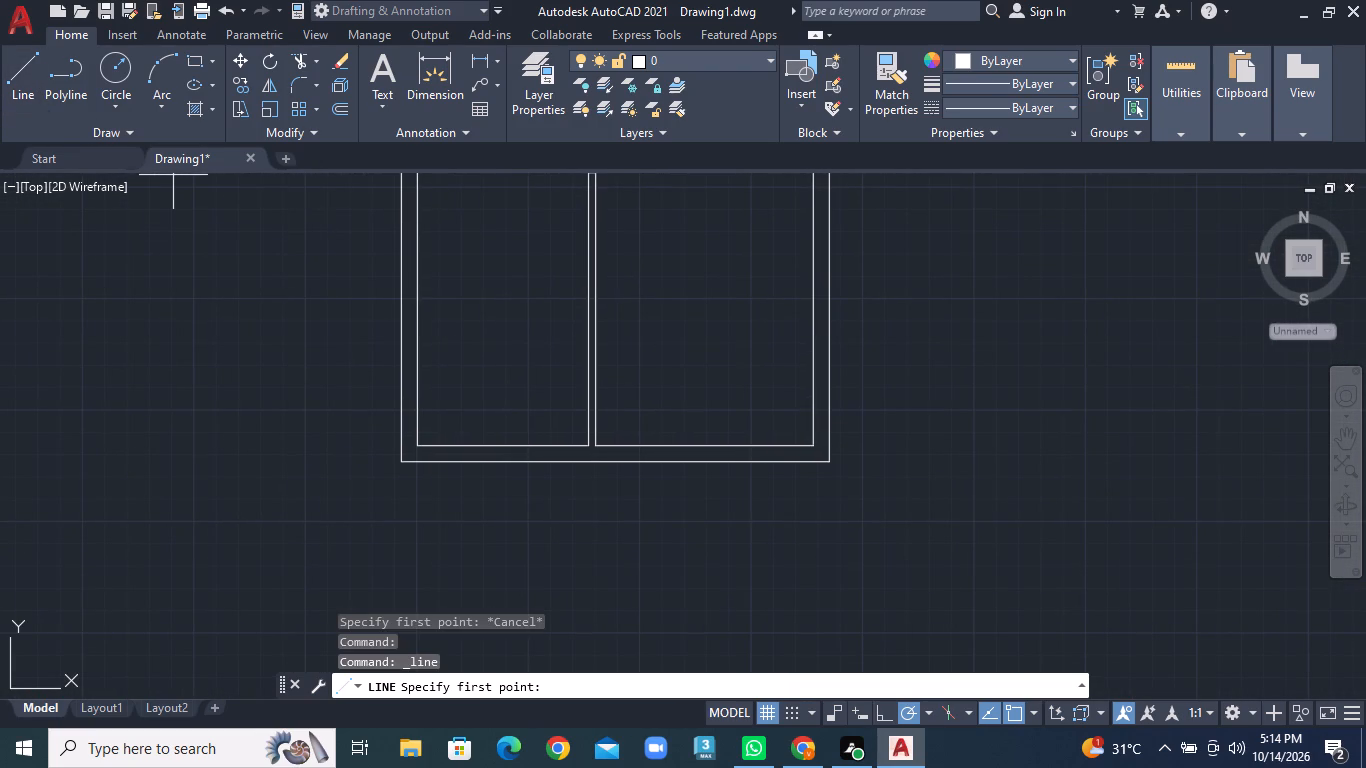
pyautogui.scroll(2, 558, 514)
pyautogui.moveTo(1094, 297); pyautogui.dragTo(819, 486, button='middle')
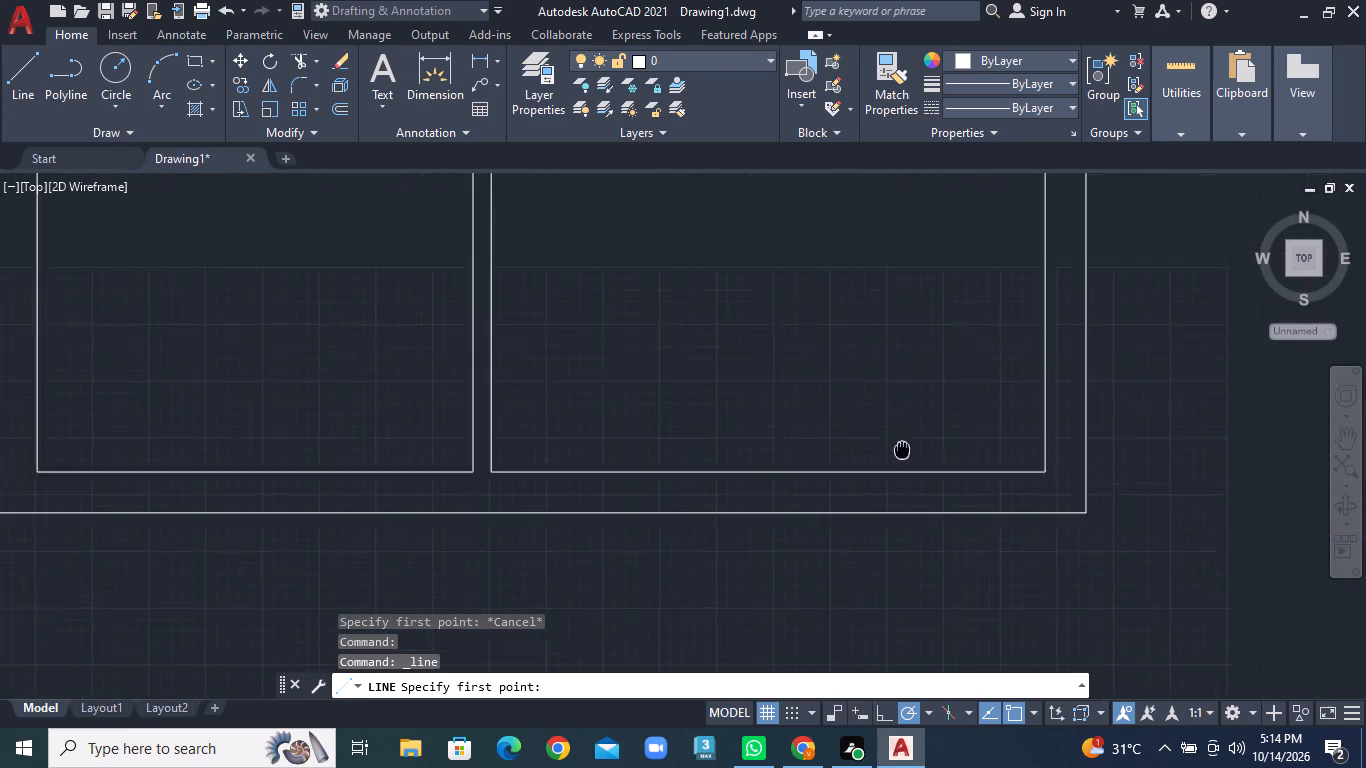
pyautogui.moveTo(819, 486); pyautogui.dragTo(726, 509, button='middle')
pyautogui.click(769, 595)
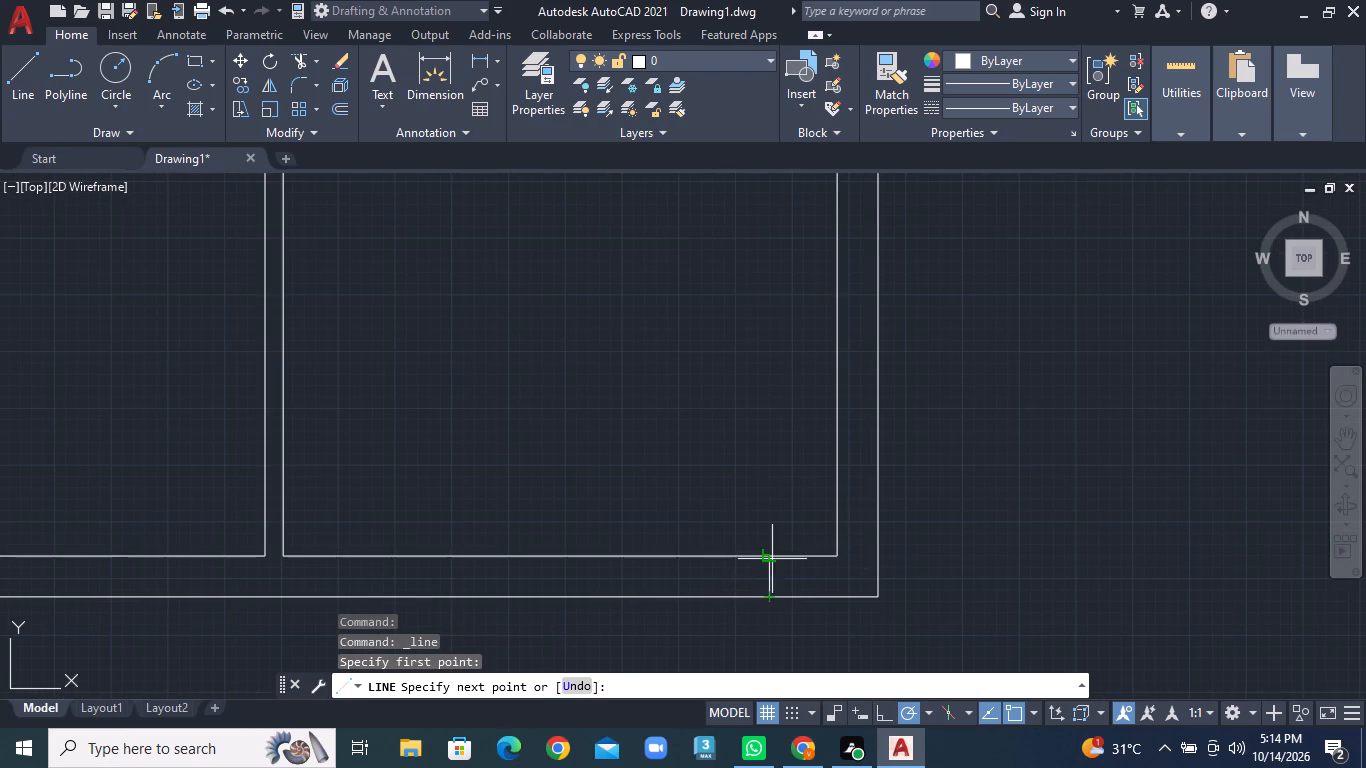
pyautogui.click(772, 555)
pyautogui.rightClick(772, 555)
pyautogui.click(814, 334)
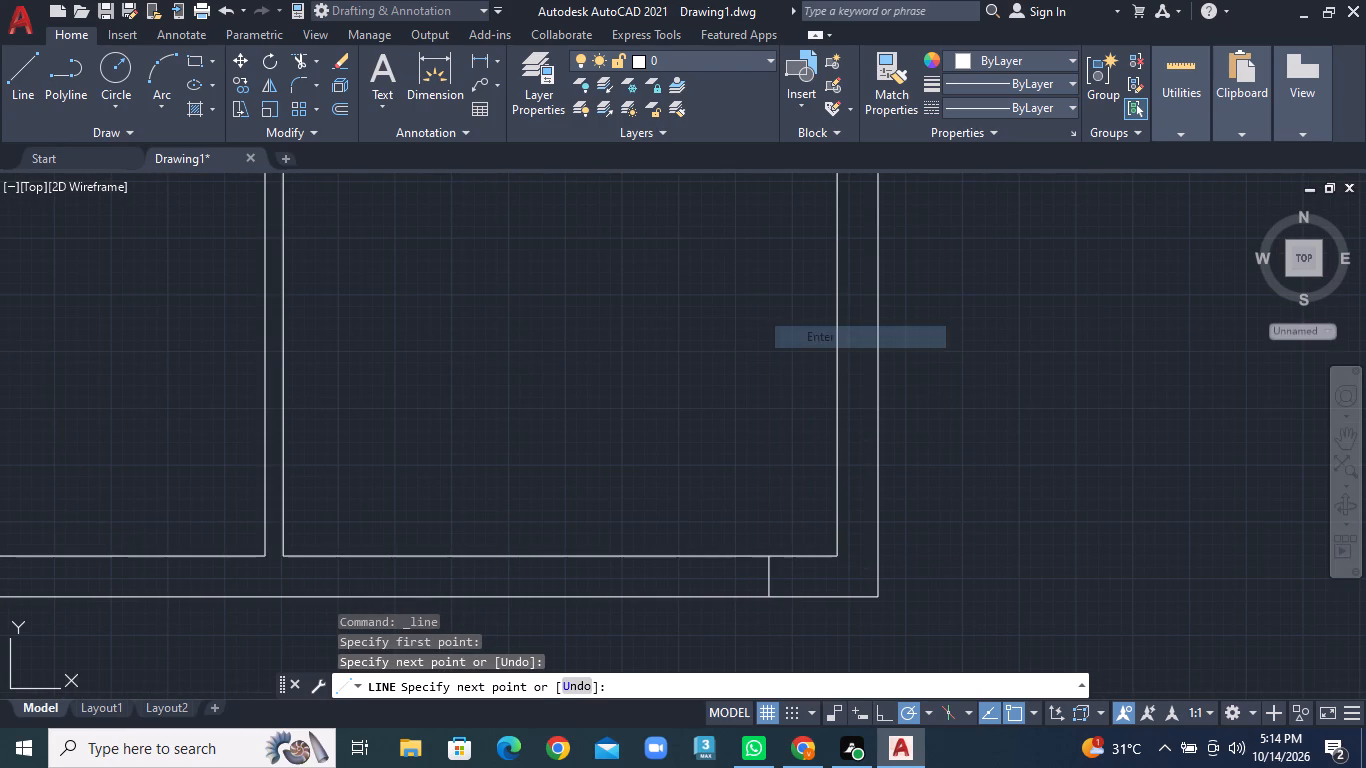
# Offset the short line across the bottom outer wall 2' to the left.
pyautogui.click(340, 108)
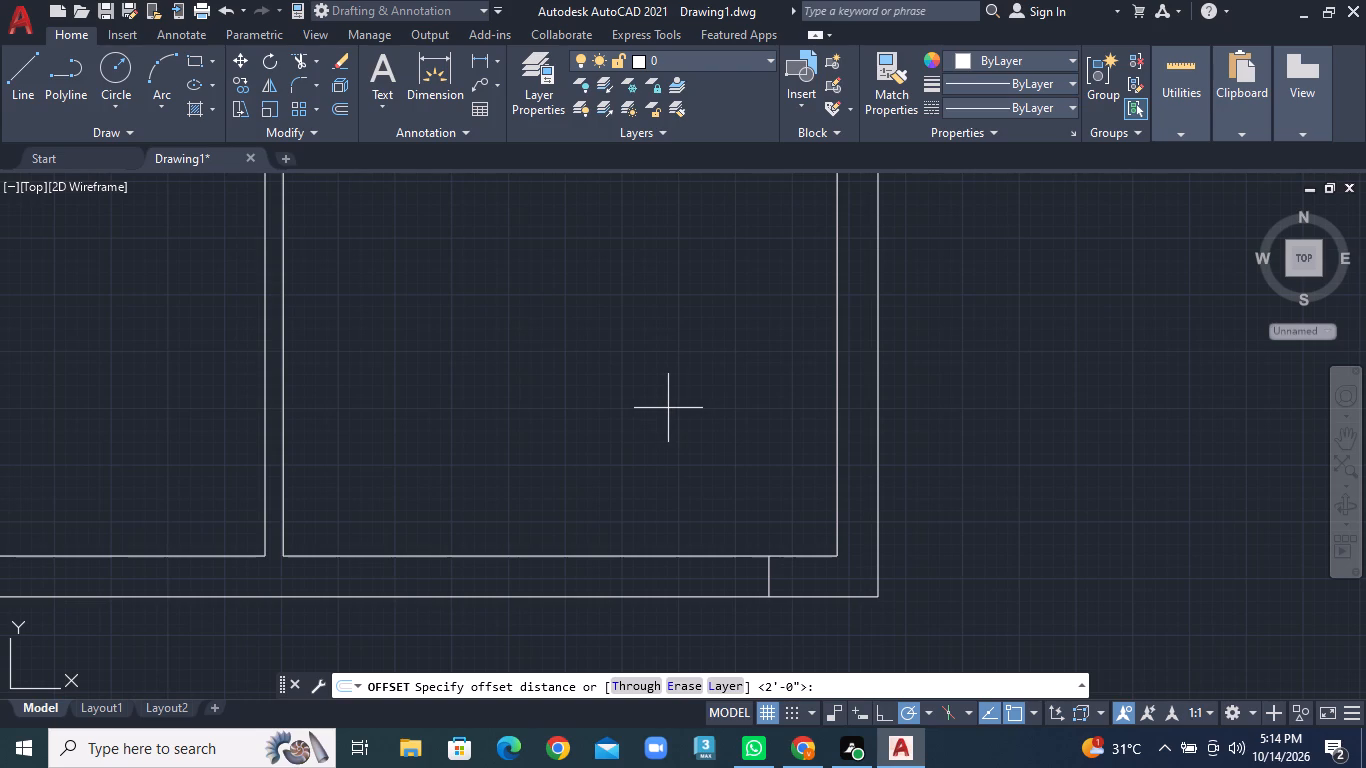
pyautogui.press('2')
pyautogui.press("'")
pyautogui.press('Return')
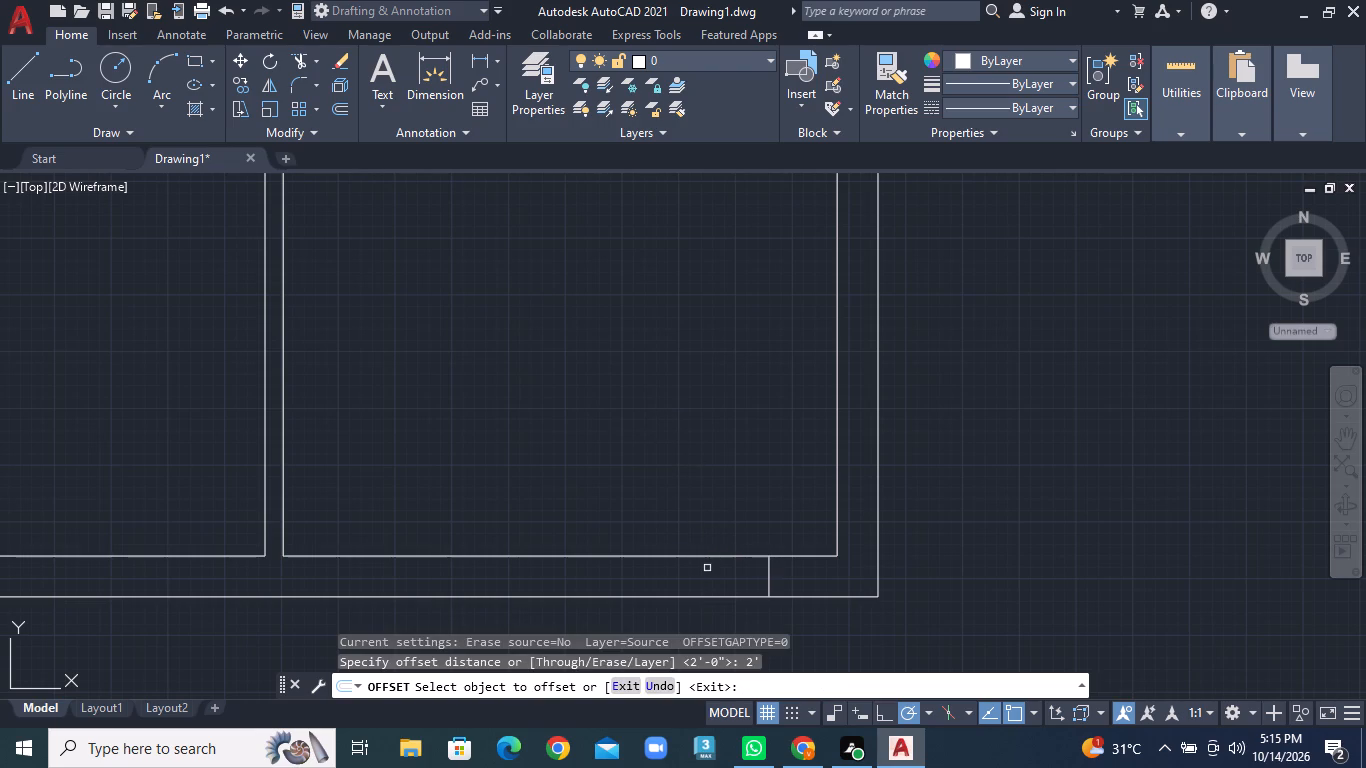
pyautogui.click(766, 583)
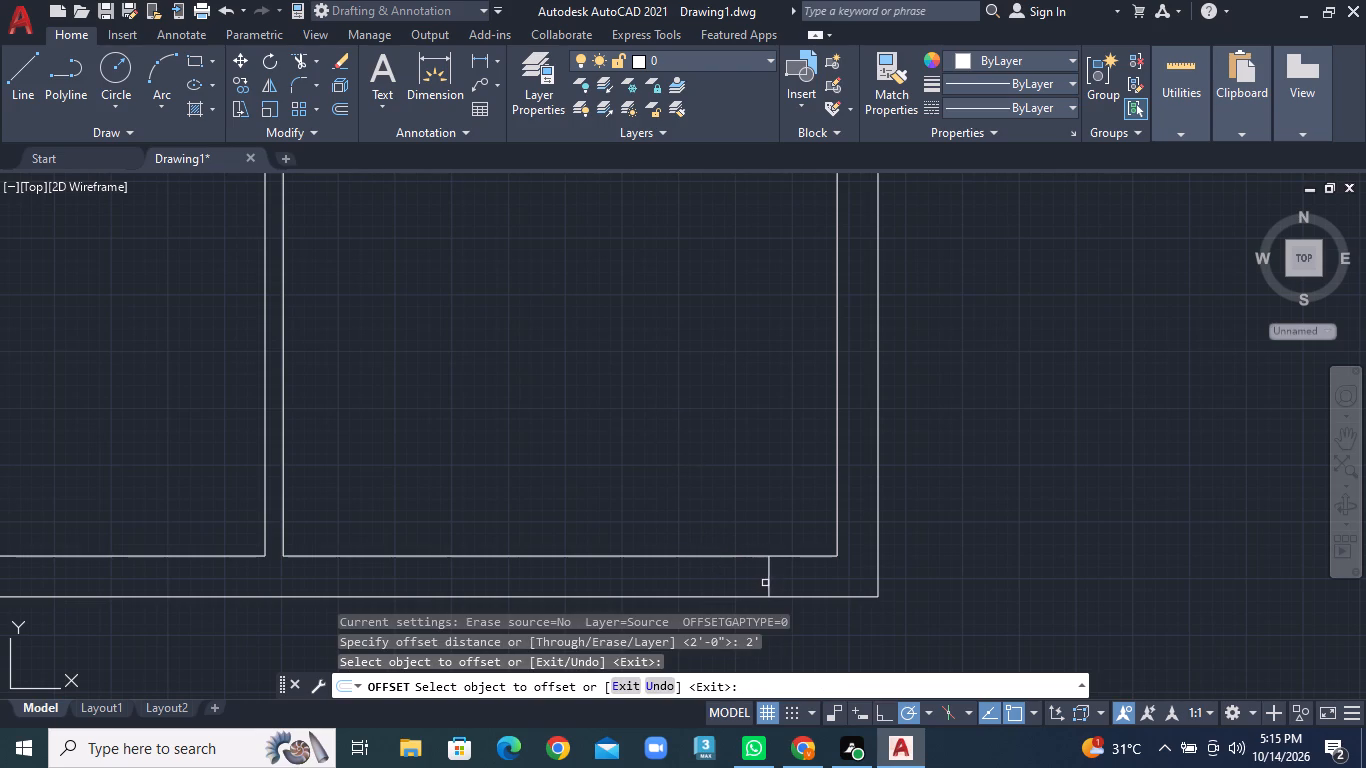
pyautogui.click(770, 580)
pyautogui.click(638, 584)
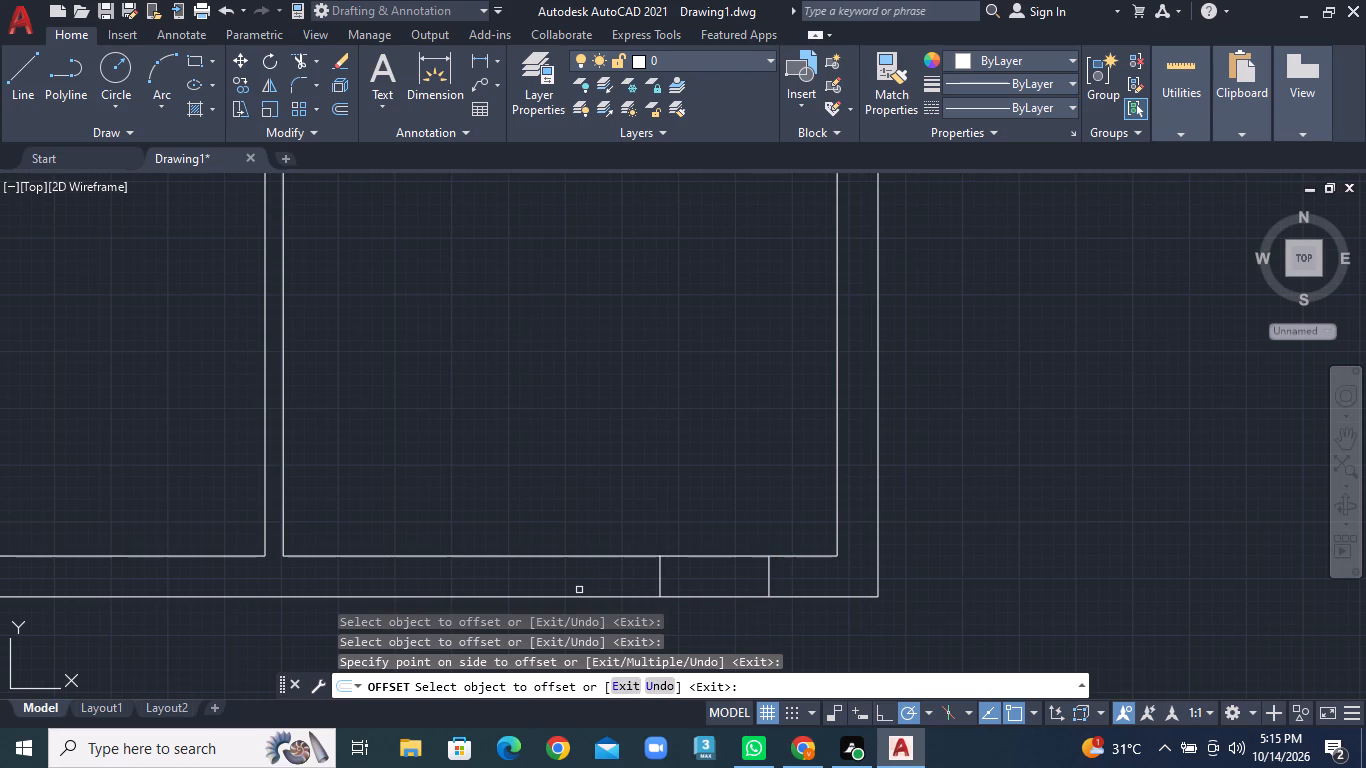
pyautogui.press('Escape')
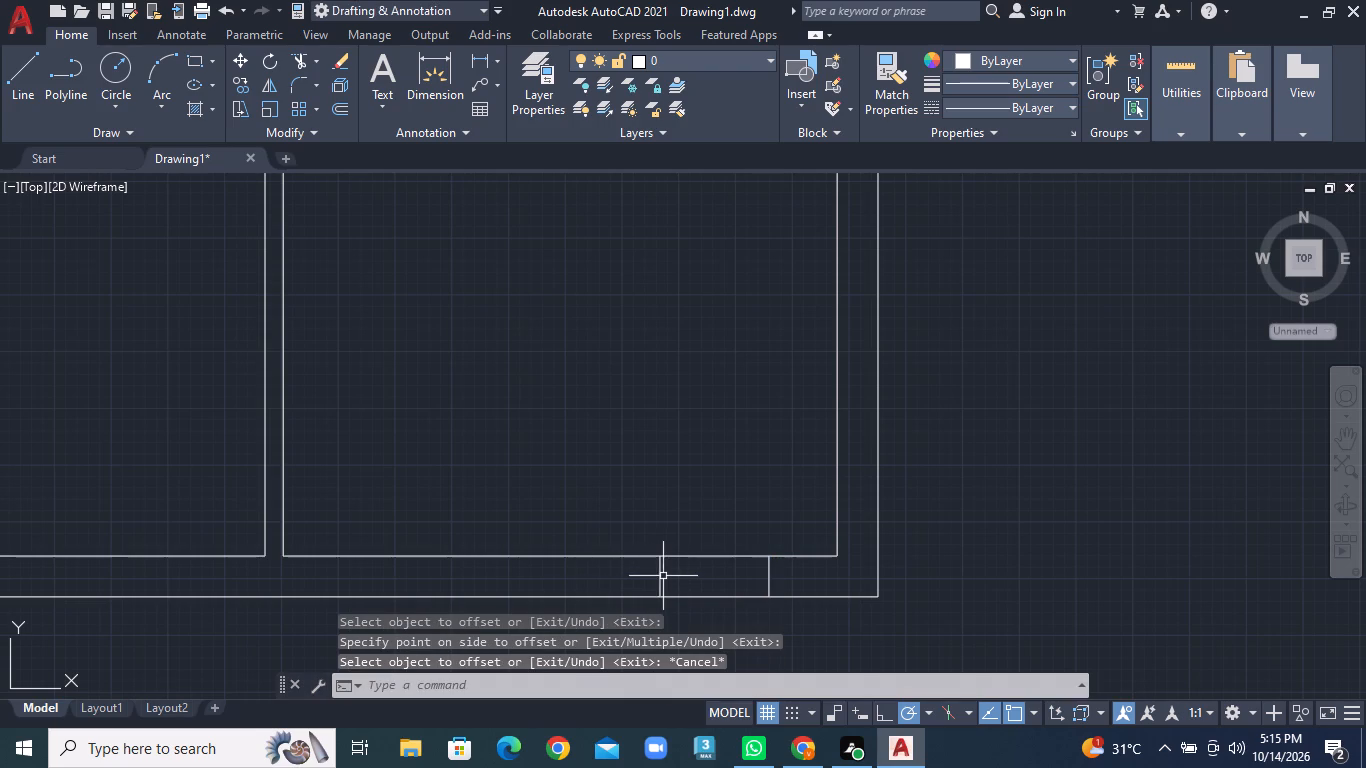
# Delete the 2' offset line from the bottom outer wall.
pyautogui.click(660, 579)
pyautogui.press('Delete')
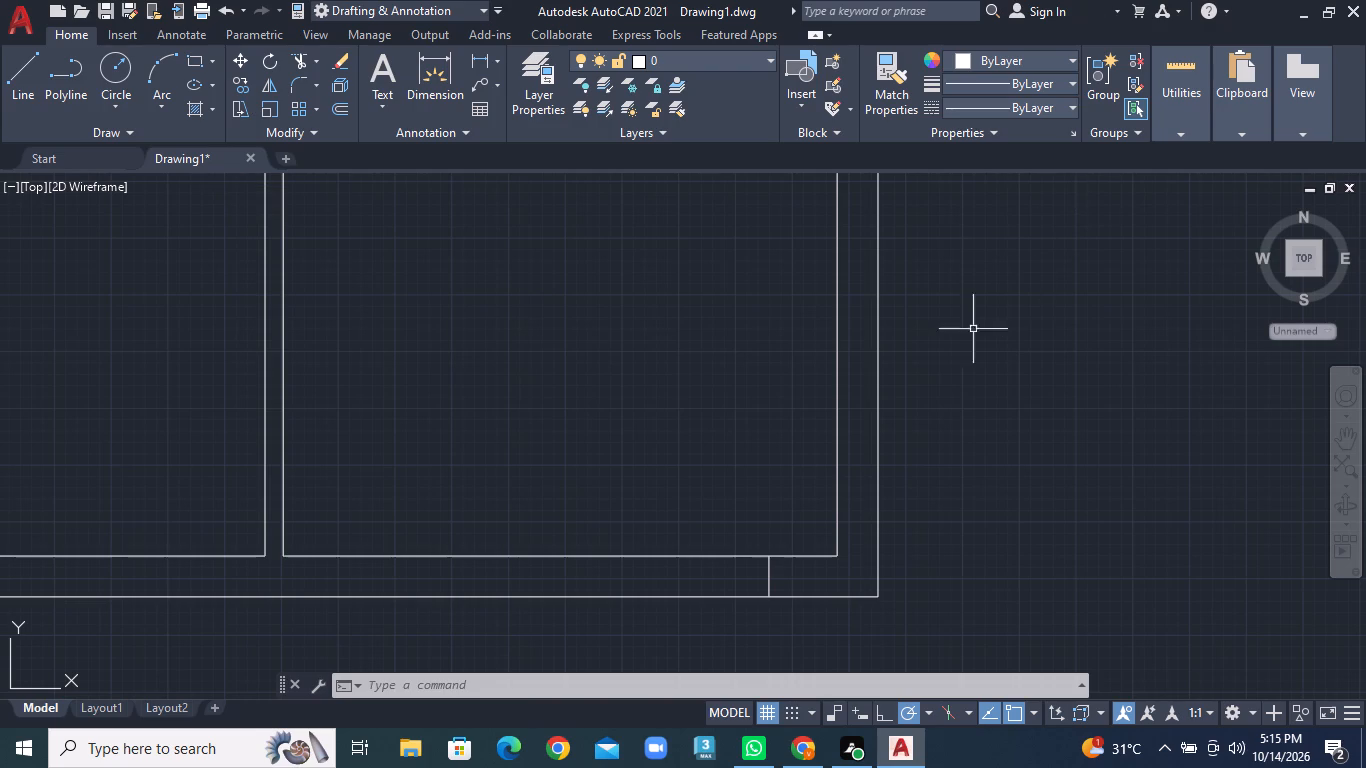
# Offset the short line across the bottom outer wall 3' to the left to mark the opening's other side.
pyautogui.click(334, 107)
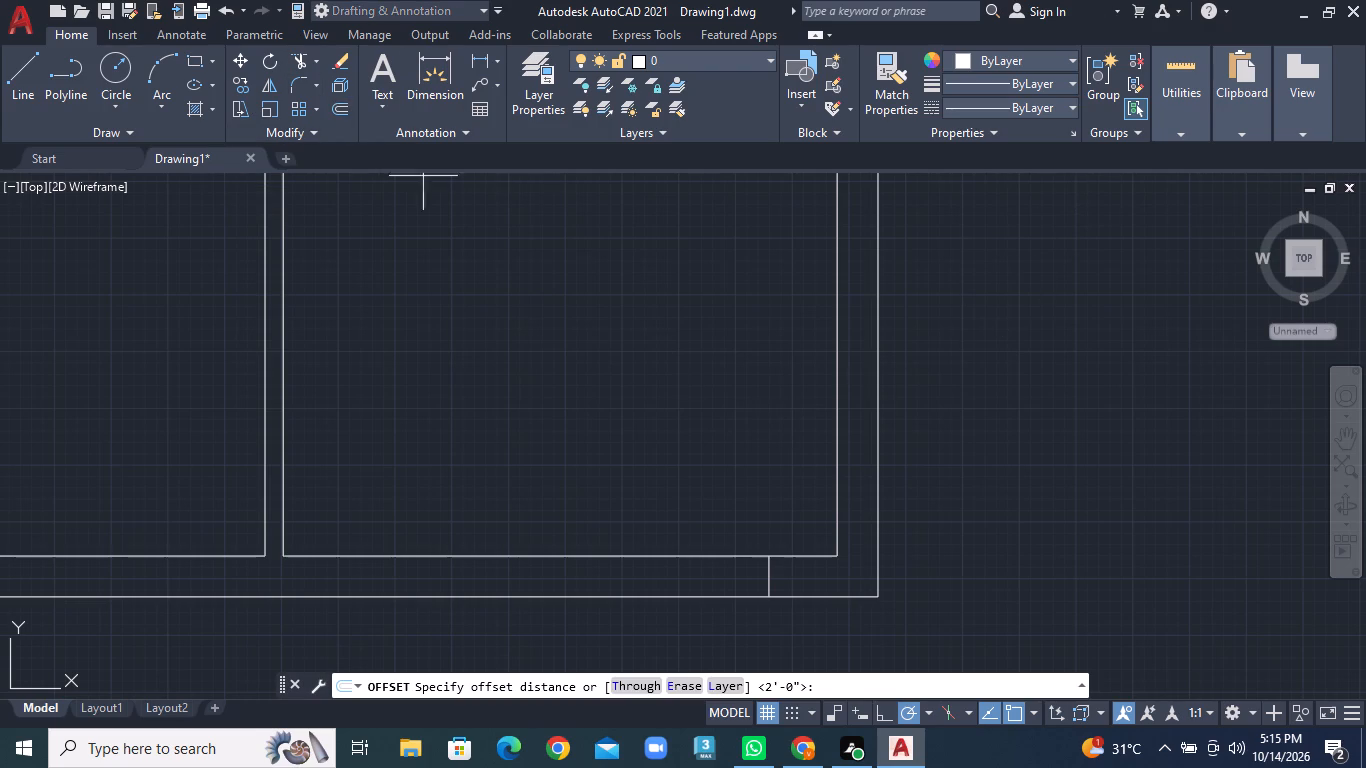
pyautogui.press('2')
pyautogui.press('BackSpace')
pyautogui.press('3')
pyautogui.press("'")
pyautogui.press('Return')
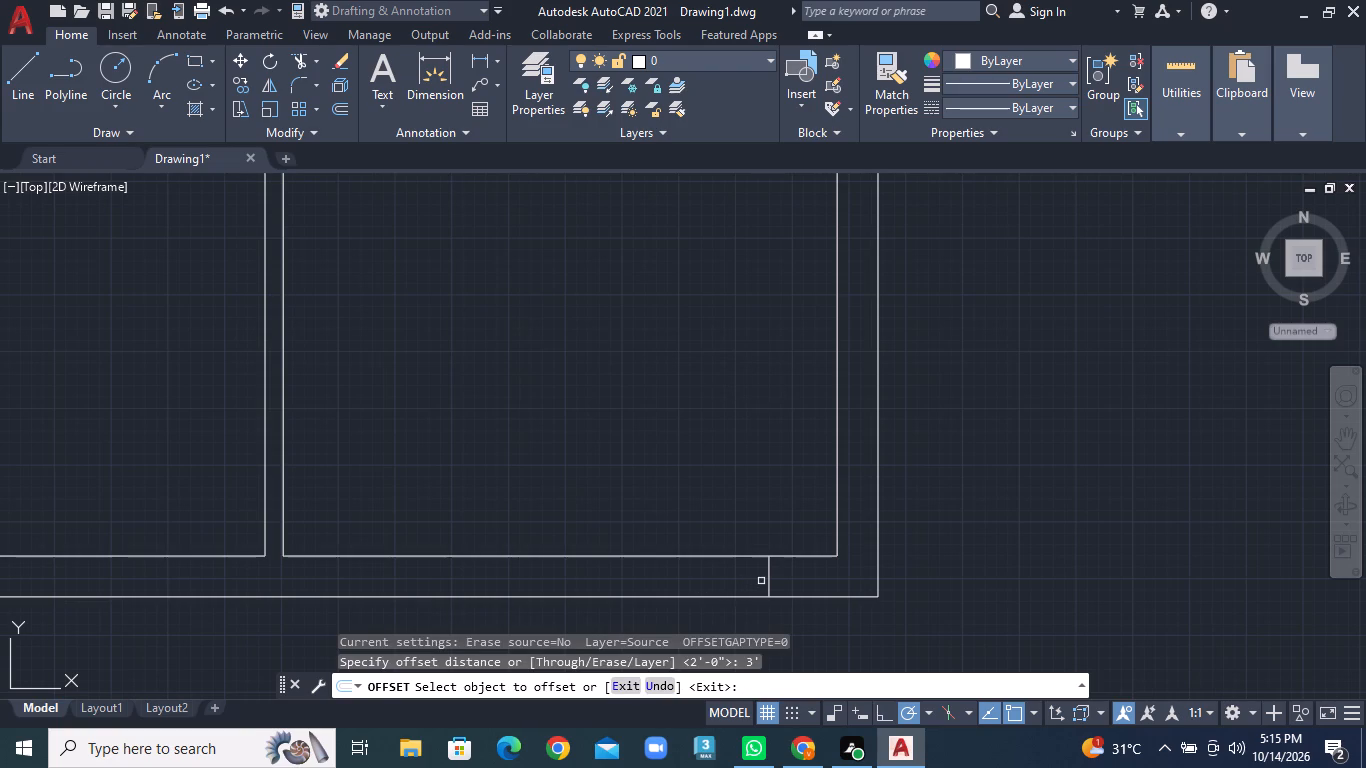
pyautogui.click(769, 575)
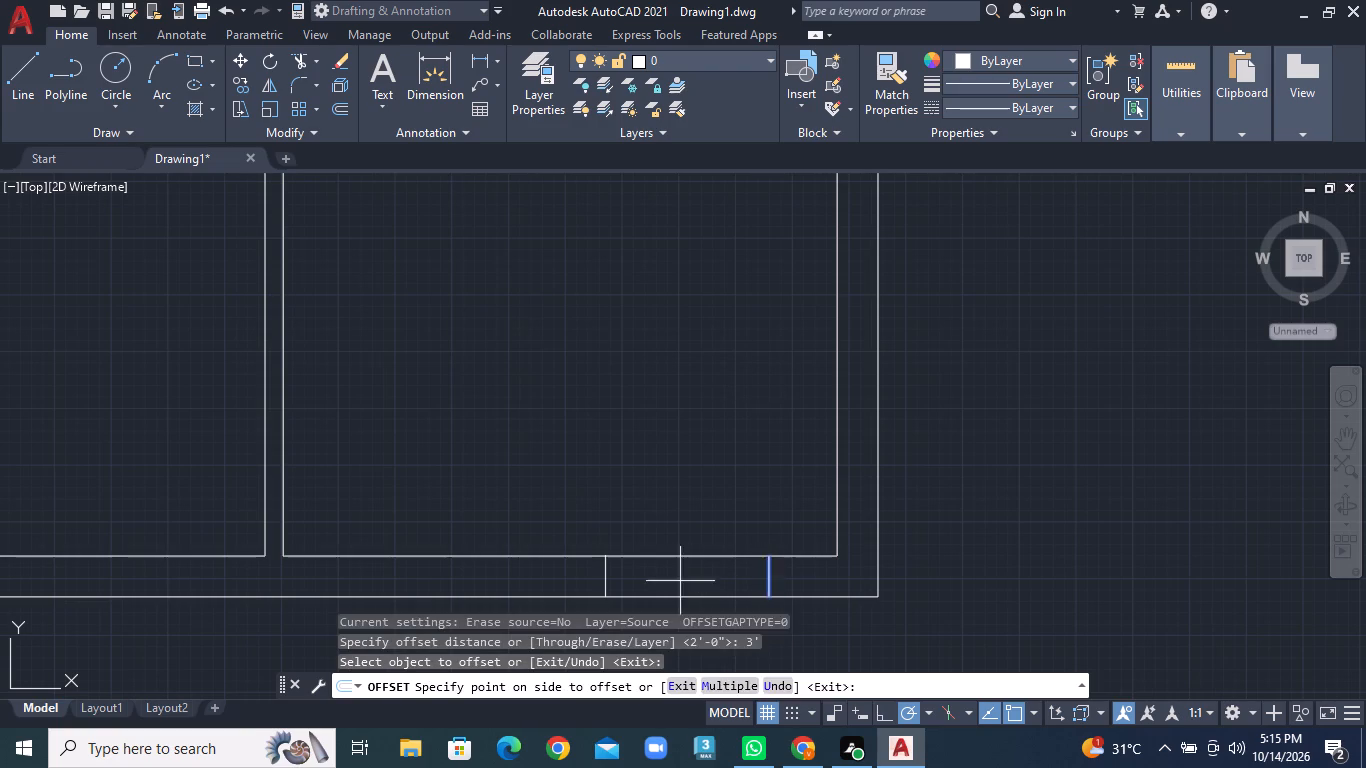
pyautogui.click(680, 581)
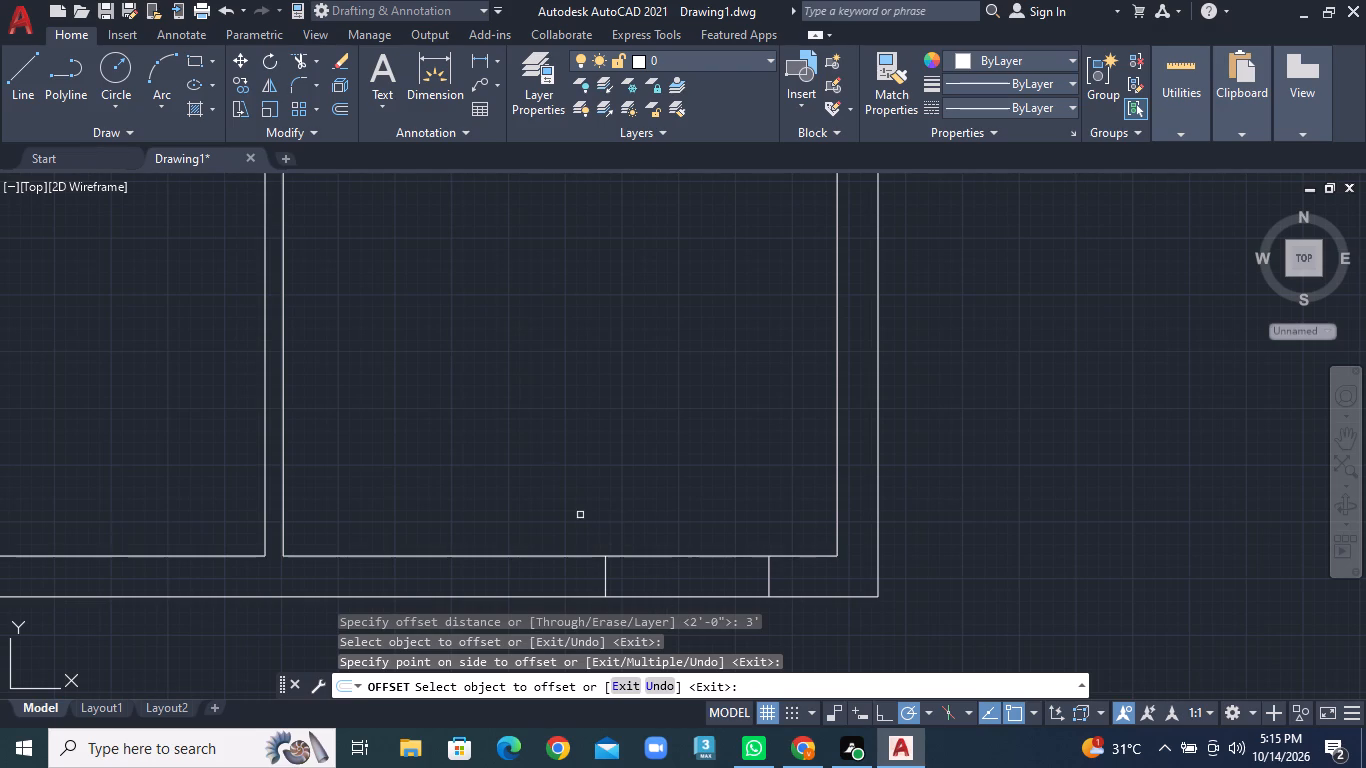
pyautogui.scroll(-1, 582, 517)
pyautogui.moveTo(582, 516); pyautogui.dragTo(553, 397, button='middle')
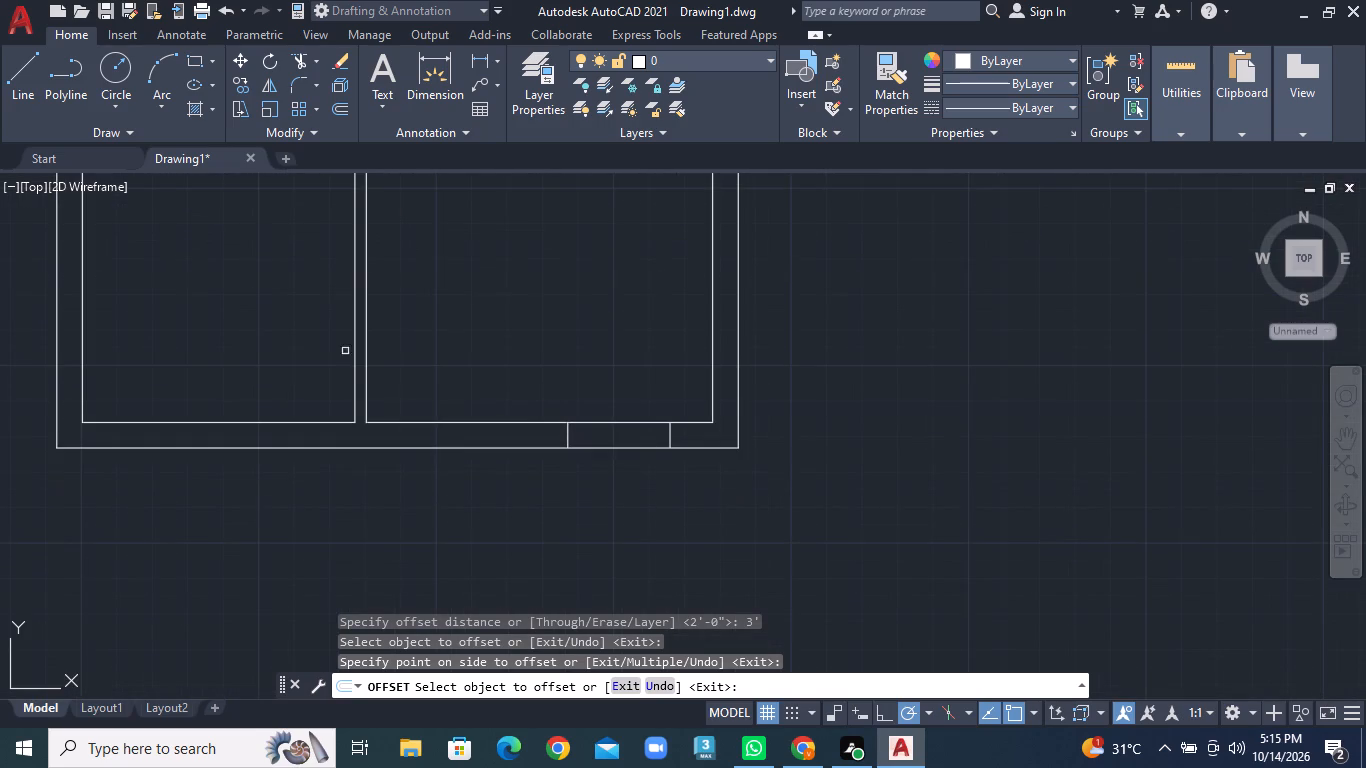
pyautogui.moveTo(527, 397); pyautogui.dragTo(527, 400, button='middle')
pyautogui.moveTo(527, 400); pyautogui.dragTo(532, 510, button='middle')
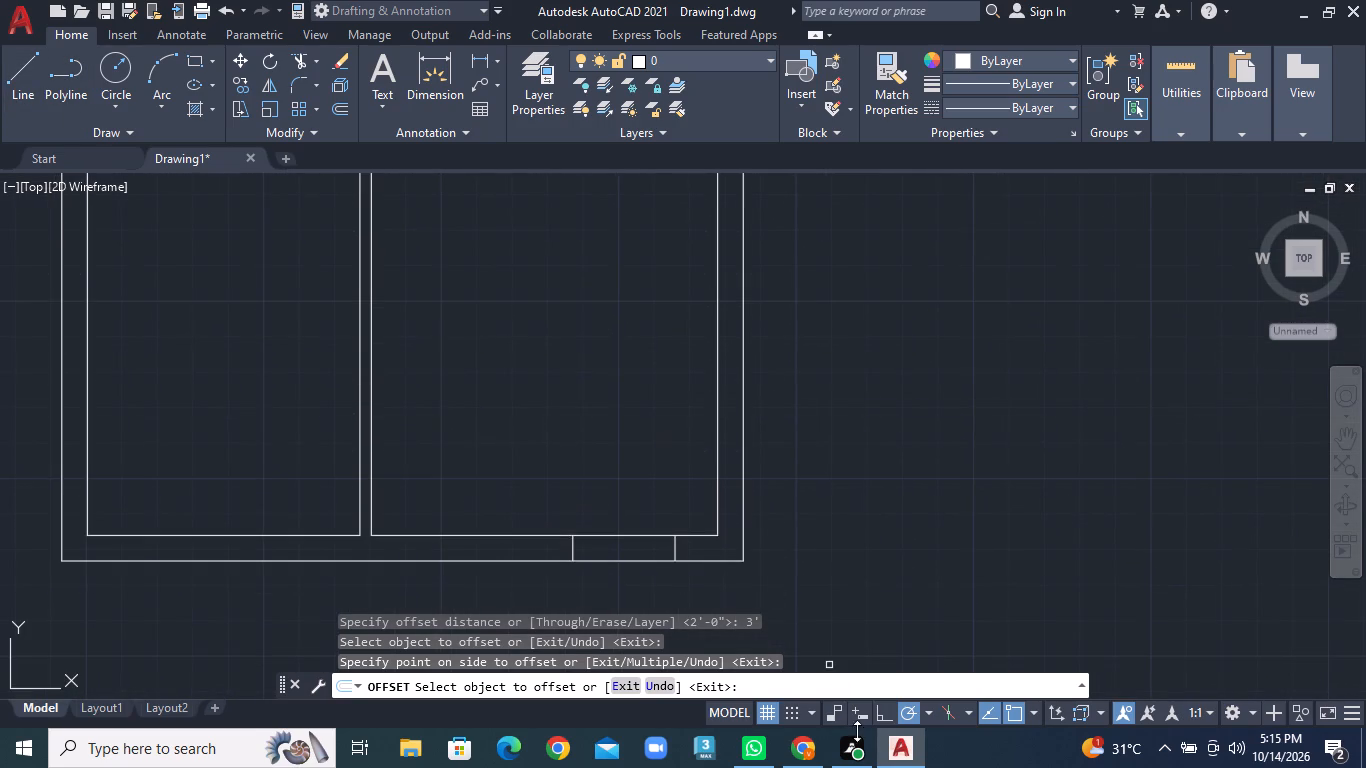
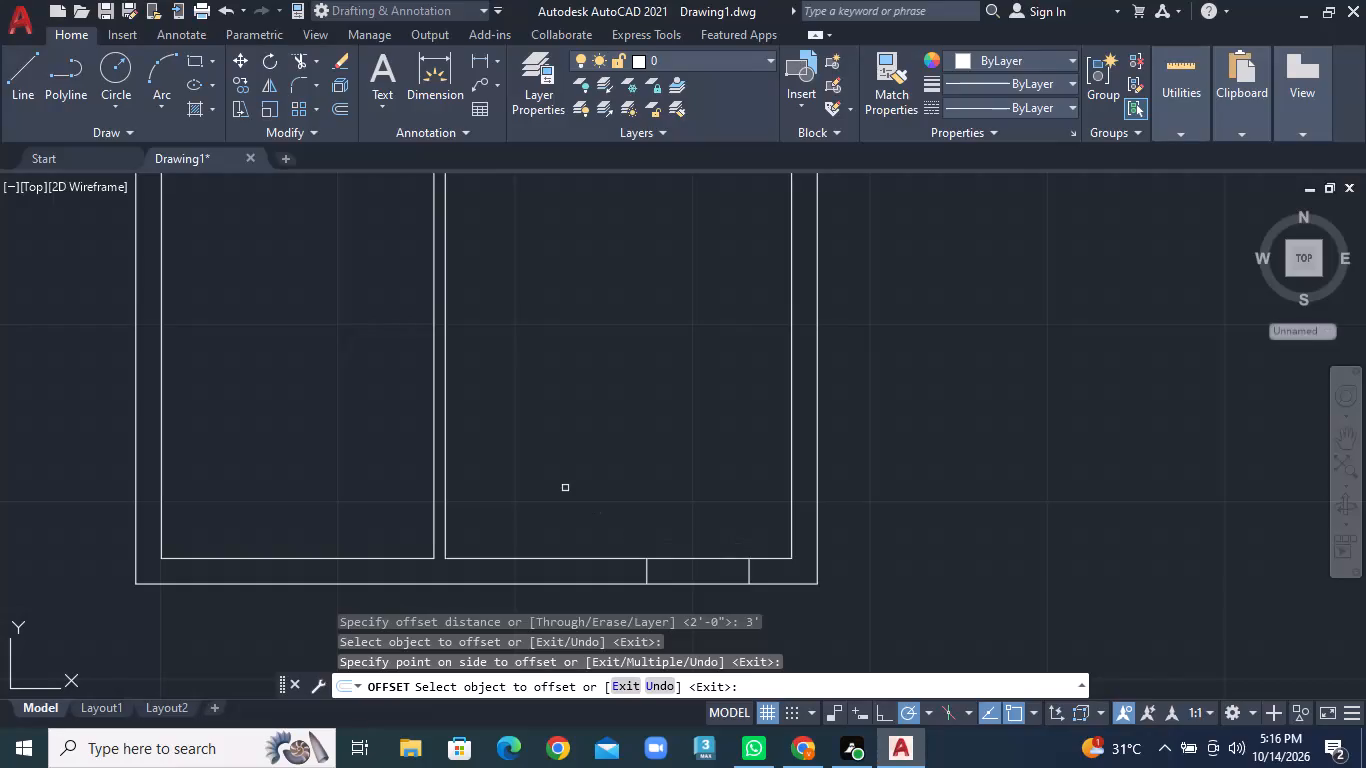
# Draw two short vertical lines across the bottom outer wall of the plan's bottom-left room to mark an opening.
pyautogui.scroll(-1, 565, 488)
pyautogui.scroll(1, 648, 526)
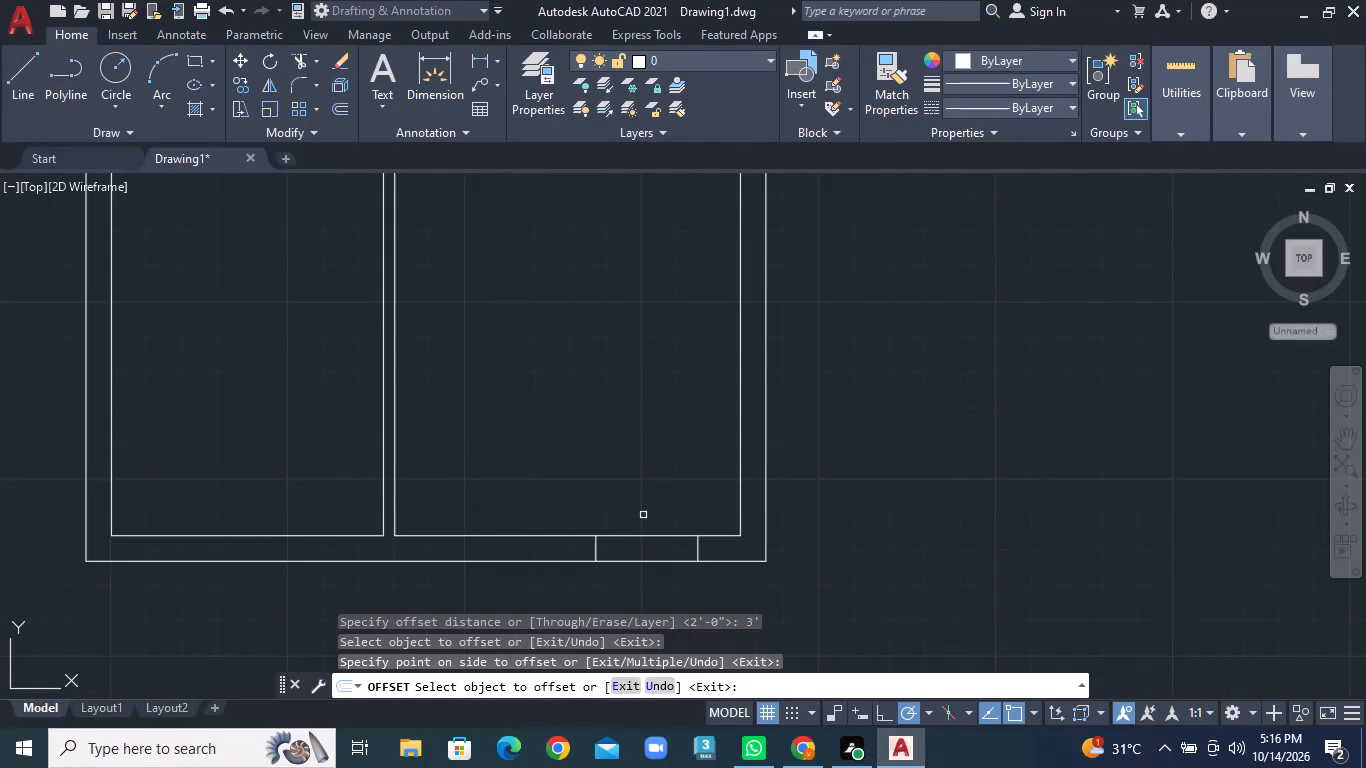
pyautogui.scroll(1, 643, 515)
pyautogui.moveTo(623, 512); pyautogui.dragTo(599, 585, button='middle')
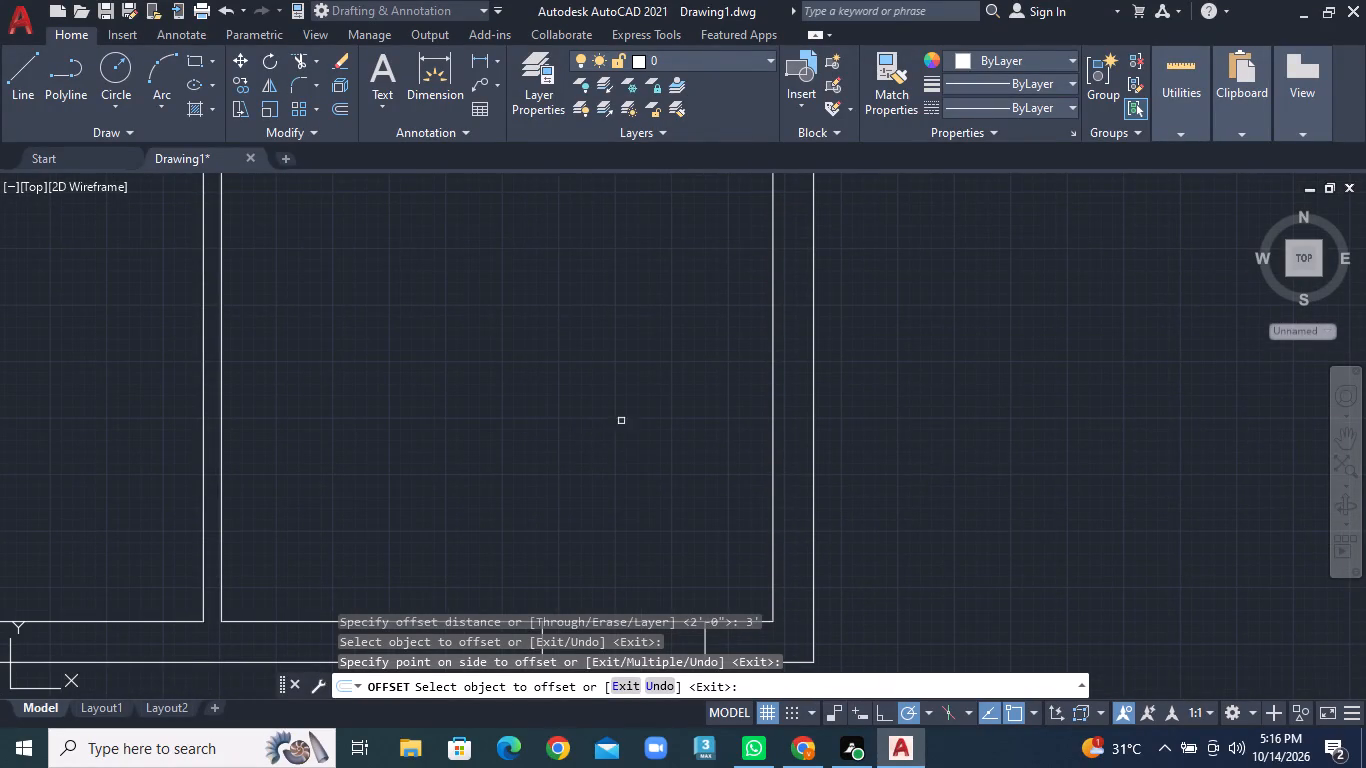
pyautogui.scroll(-1, 635, 395)
pyautogui.moveTo(622, 426); pyautogui.dragTo(580, 496, button='middle')
pyautogui.scroll(-2, 511, 341)
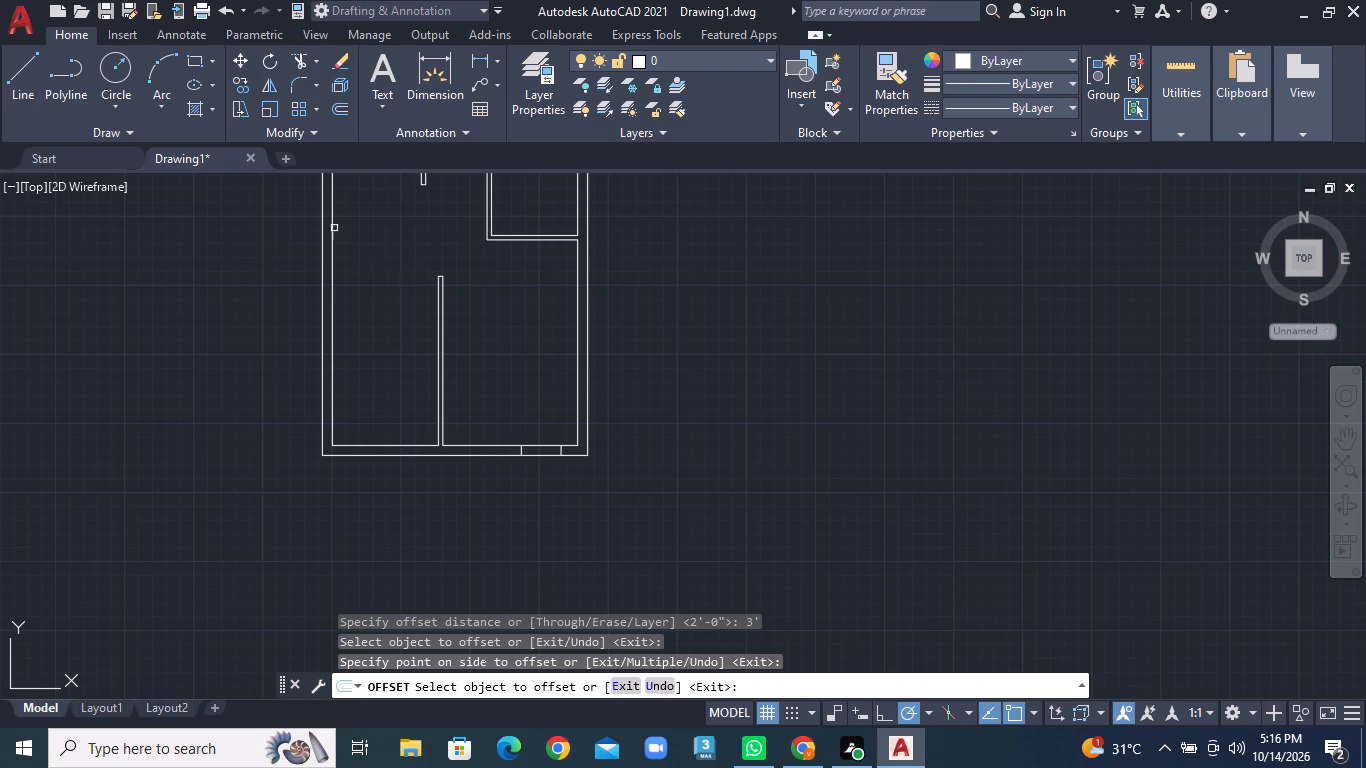
pyautogui.click(9, 80)
pyautogui.scroll(1, 450, 517)
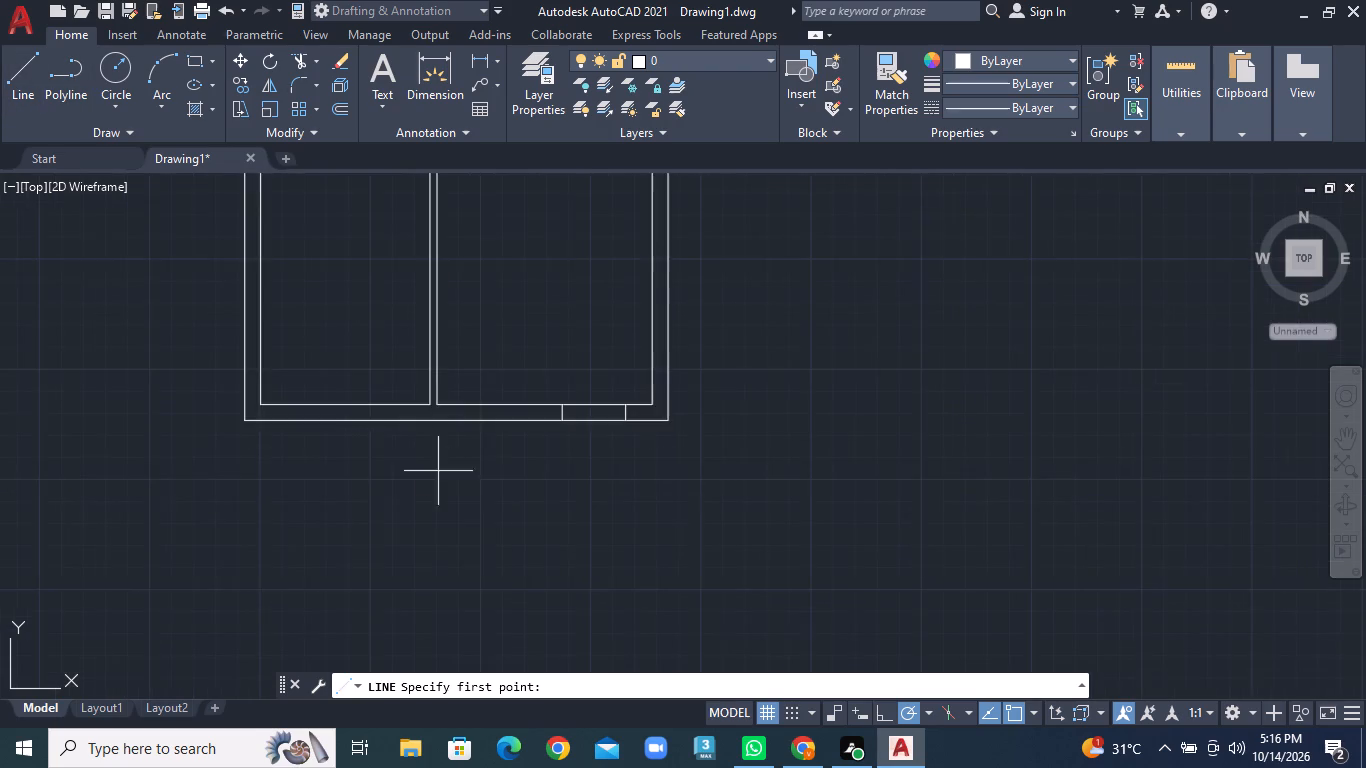
pyautogui.scroll(1, 398, 442)
pyautogui.moveTo(398, 440); pyautogui.dragTo(746, 501, button='middle')
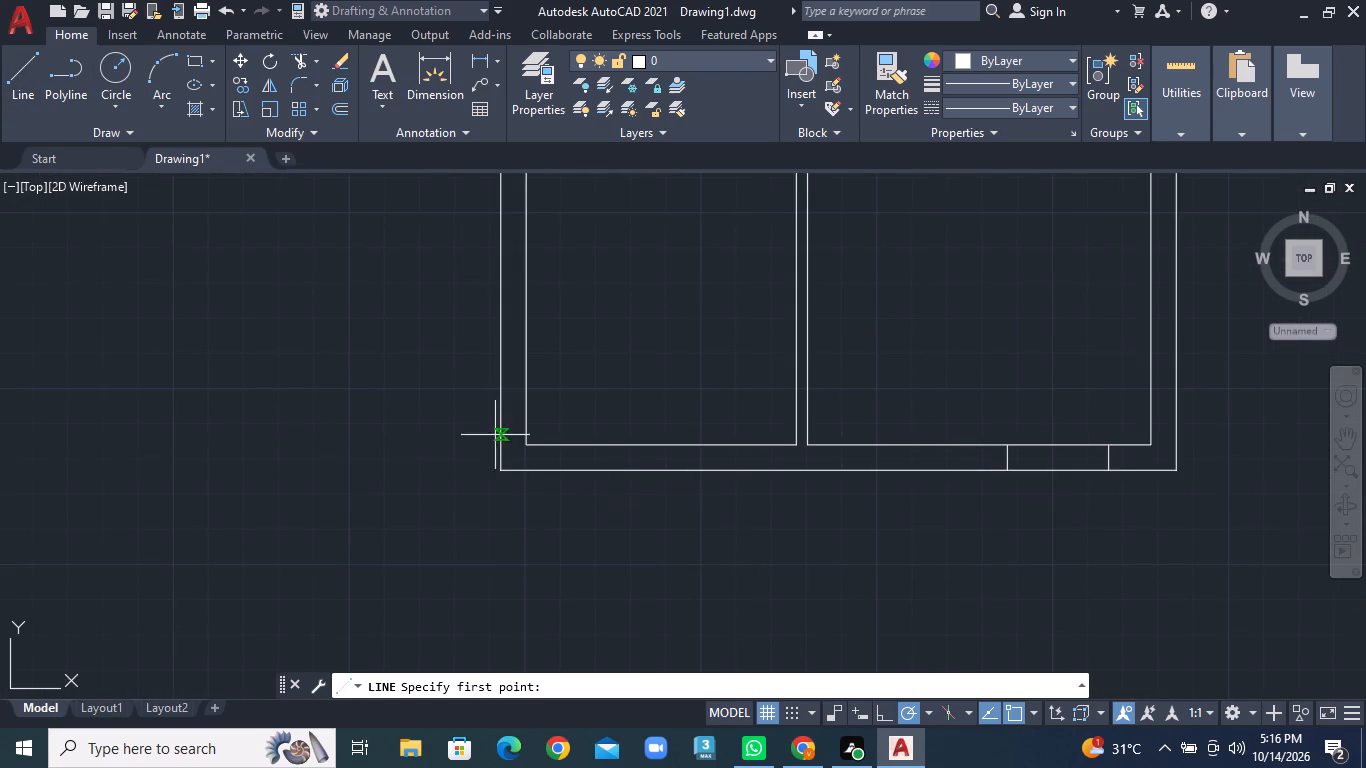
pyautogui.click(593, 445)
pyautogui.click(587, 471)
pyautogui.rightClick(590, 468)
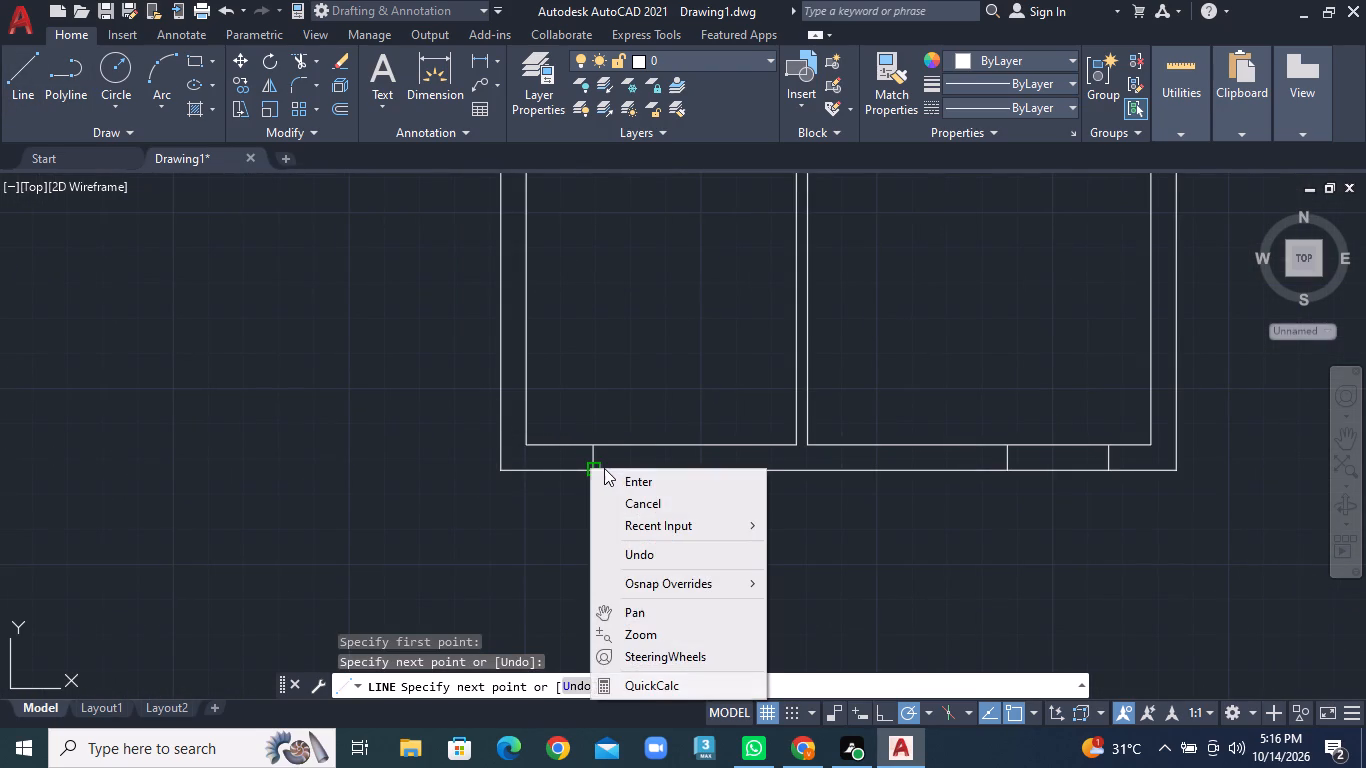
pyautogui.click(609, 469)
pyautogui.click(609, 475)
pyautogui.click(17, 88)
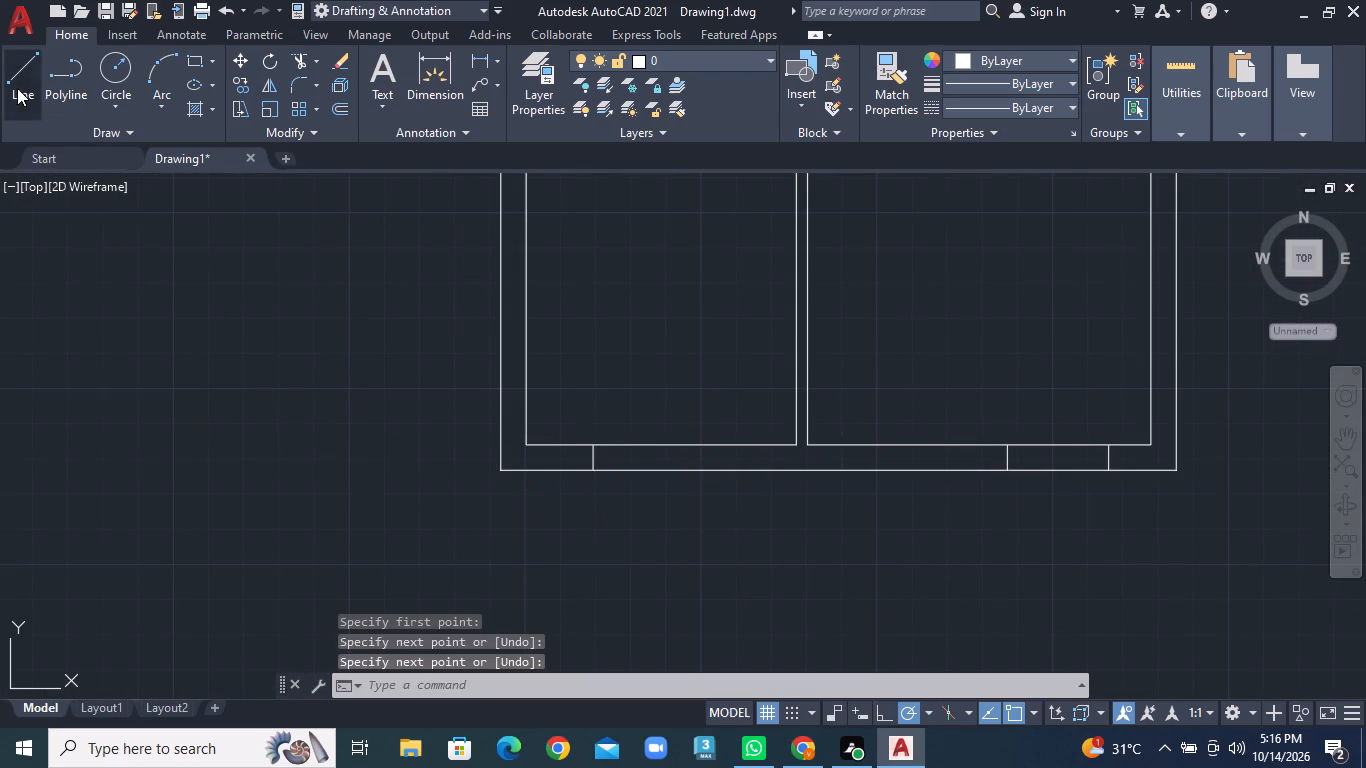
pyautogui.click(710, 444)
pyautogui.click(710, 468)
pyautogui.rightClick(710, 468)
pyautogui.click(727, 478)
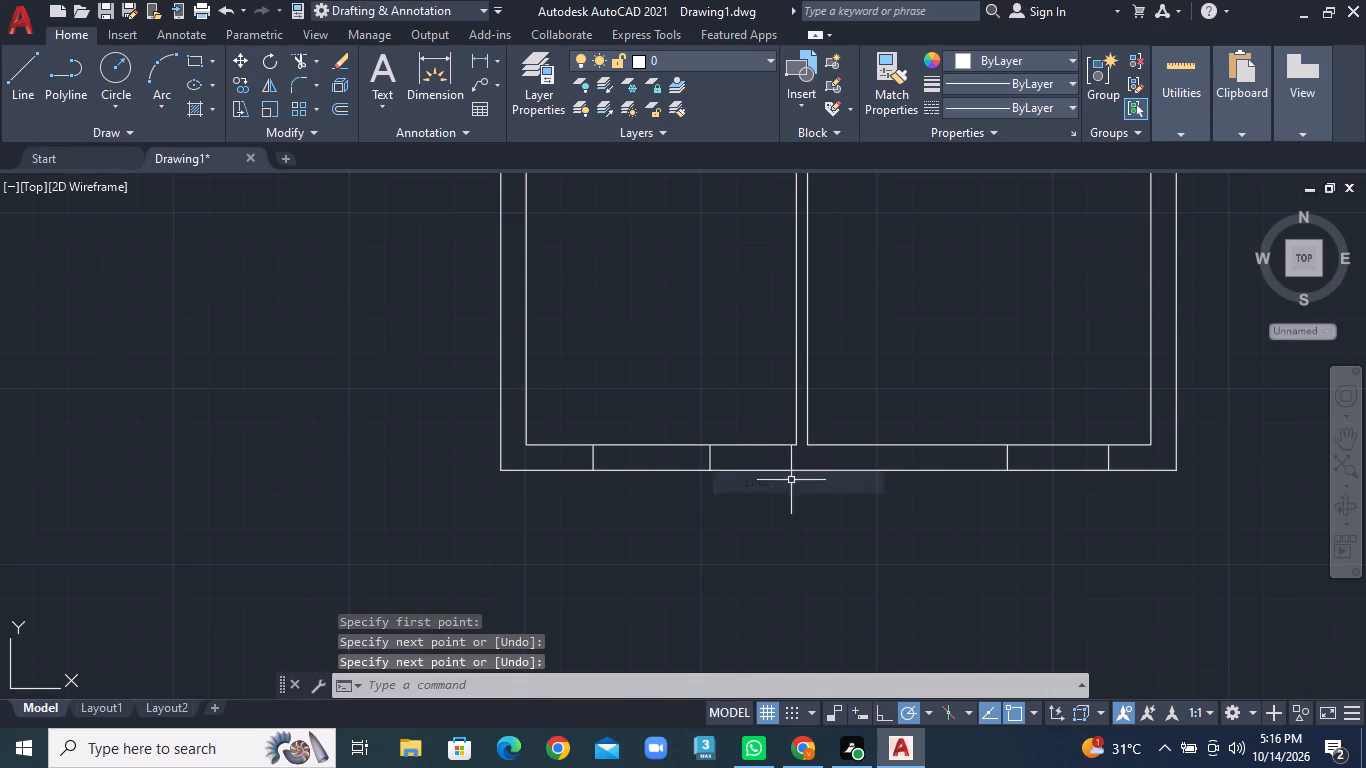
# Draw two short horizontal lines across the left outer wall of the bottom-left room to mark an opening.
pyautogui.scroll(-1, 791, 480)
pyautogui.moveTo(772, 380); pyautogui.dragTo(754, 511, button='middle')
pyautogui.scroll(-1, 570, 386)
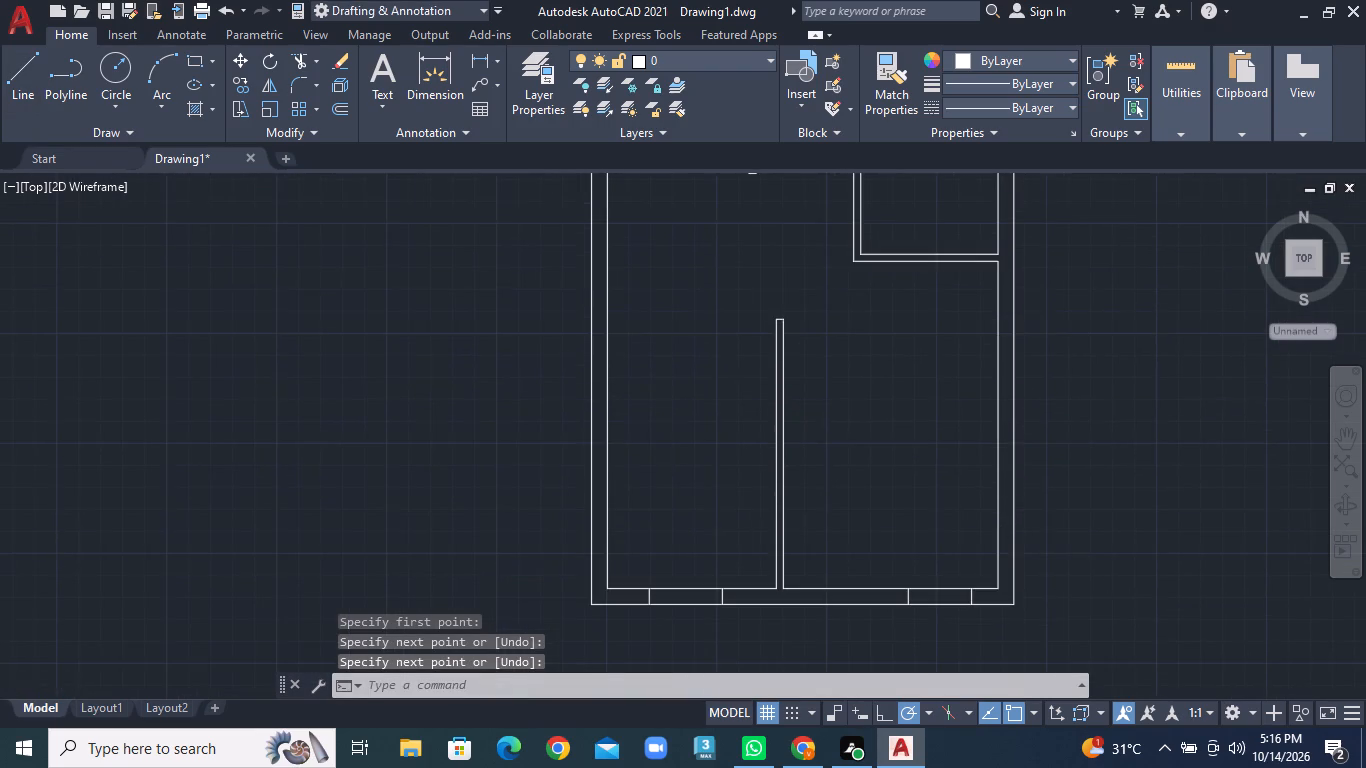
pyautogui.click(14, 73)
pyautogui.moveTo(458, 445); pyautogui.dragTo(459, 529, button='middle')
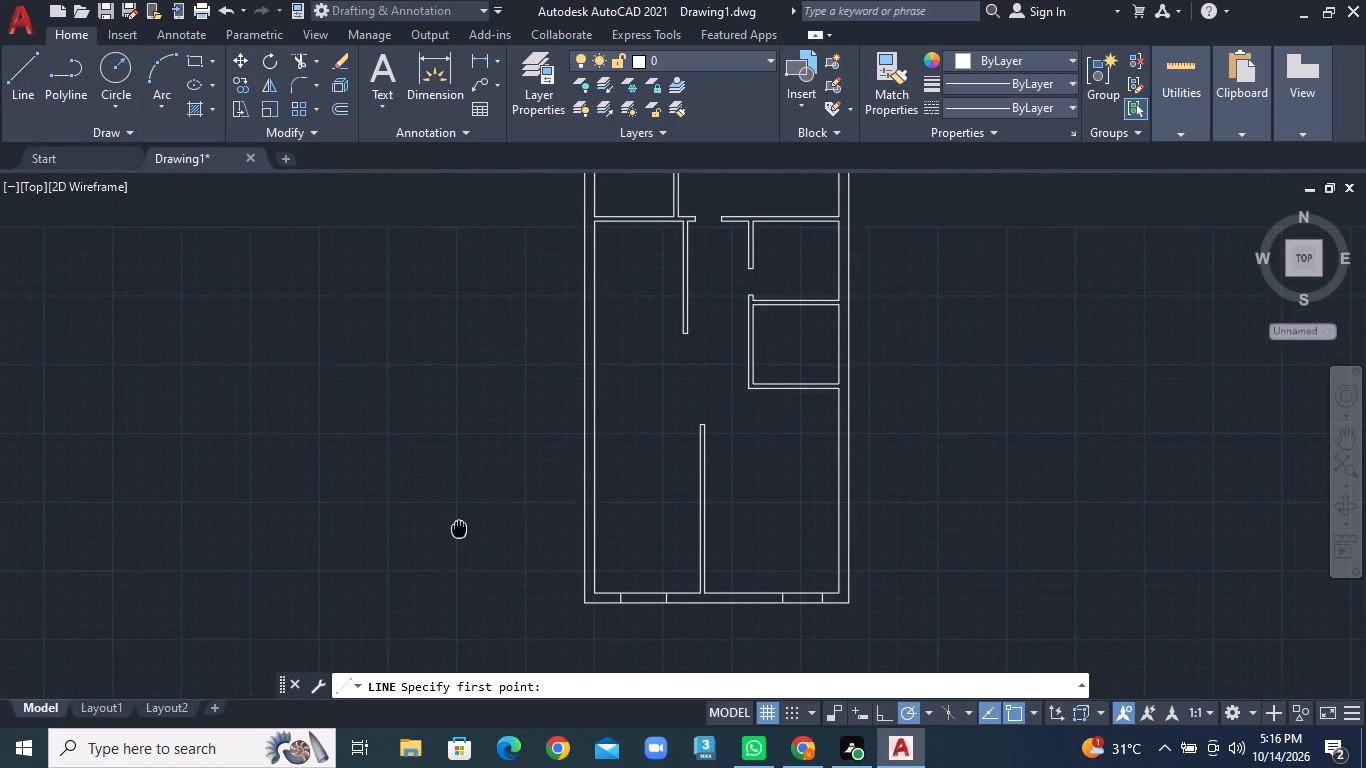
pyautogui.scroll(1, 572, 445)
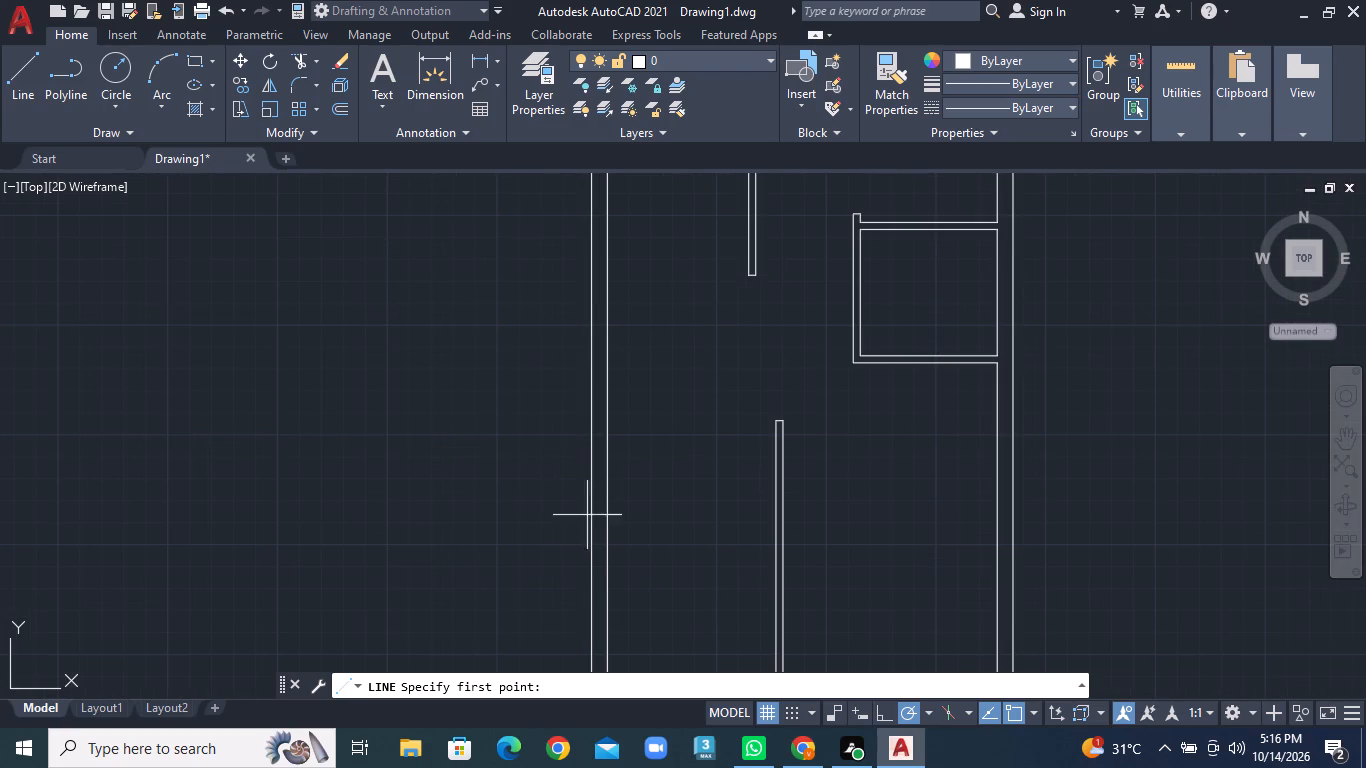
pyautogui.click(586, 534)
pyautogui.click(604, 534)
pyautogui.rightClick(604, 534)
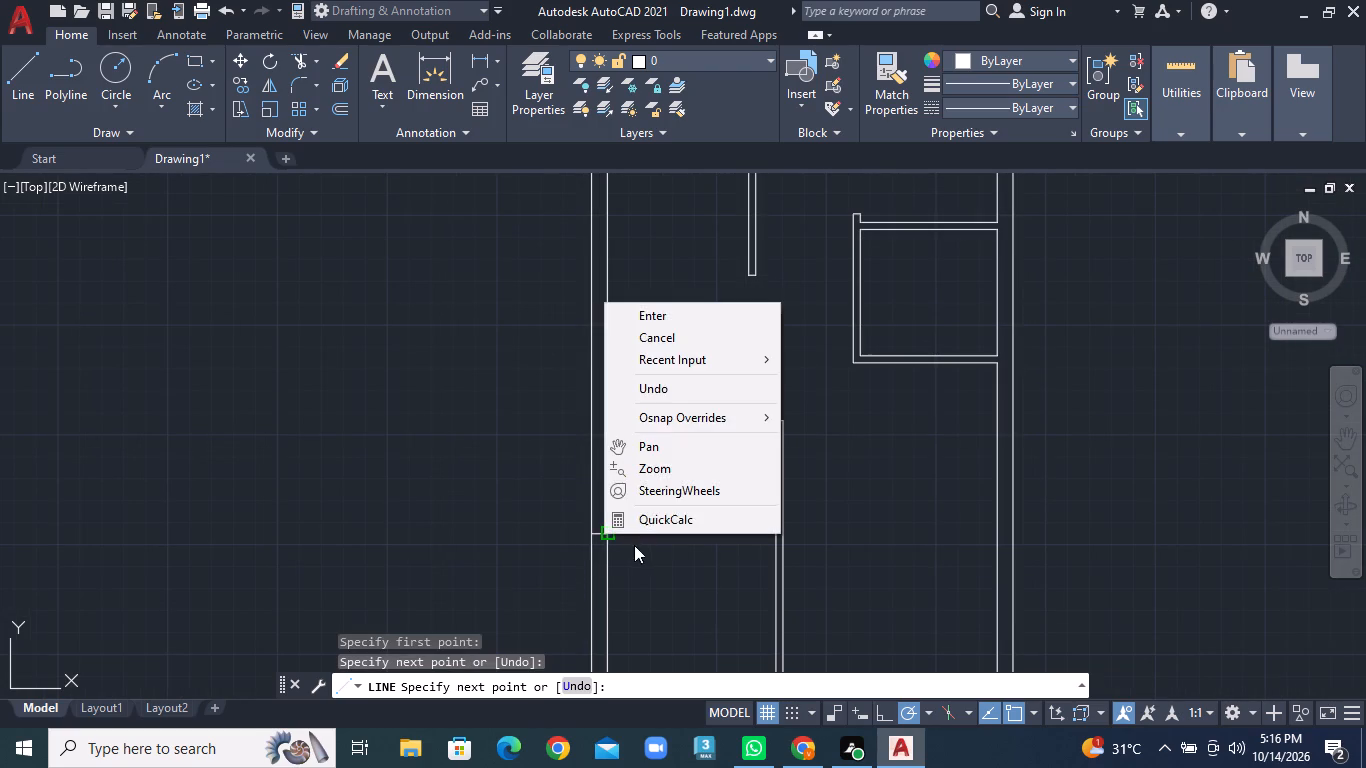
pyautogui.click(671, 314)
pyautogui.click(25, 79)
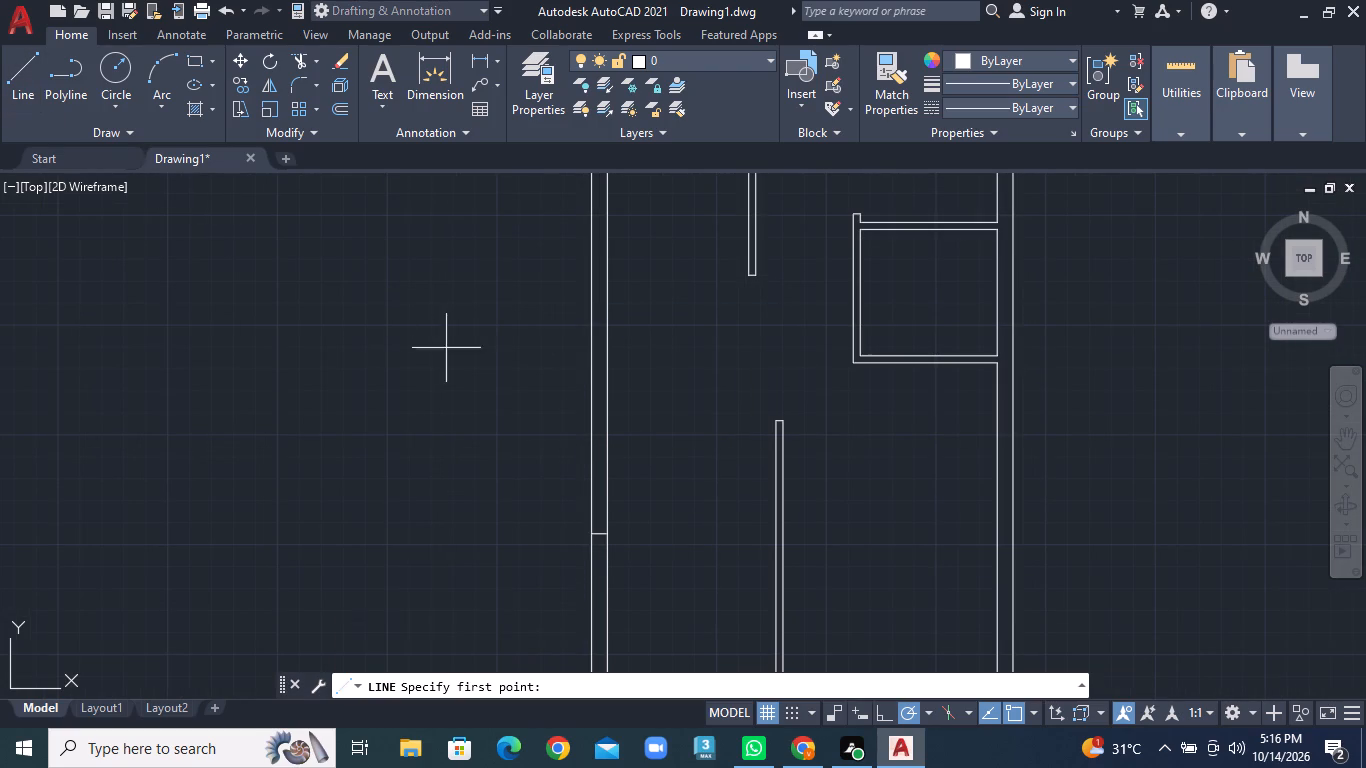
pyautogui.click(586, 431)
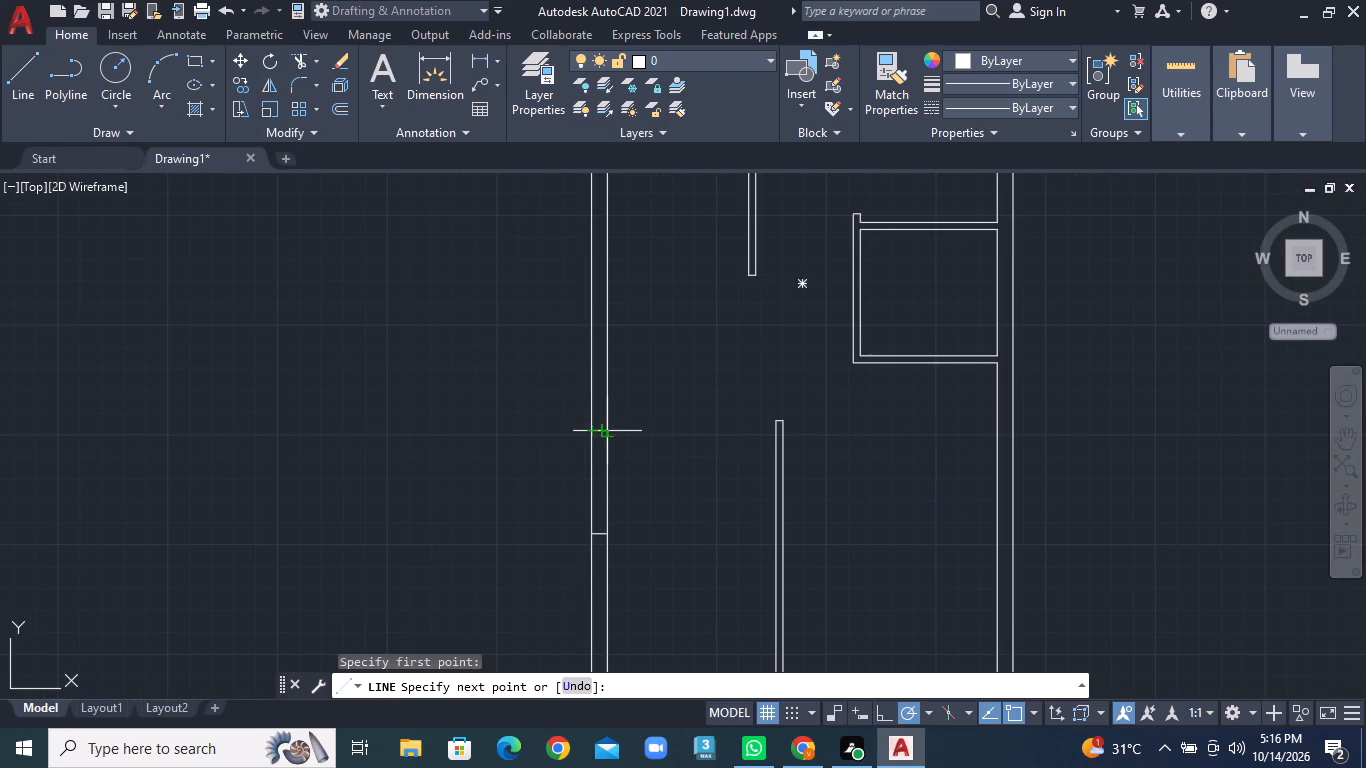
pyautogui.click(612, 429)
pyautogui.rightClick(612, 429)
pyautogui.click(629, 436)
# Draw two short horizontal lines across the right outer wall of the bottom-right room to mark an opening.
pyautogui.scroll(-1, 776, 454)
pyautogui.moveTo(709, 426); pyautogui.dragTo(695, 417, button='middle')
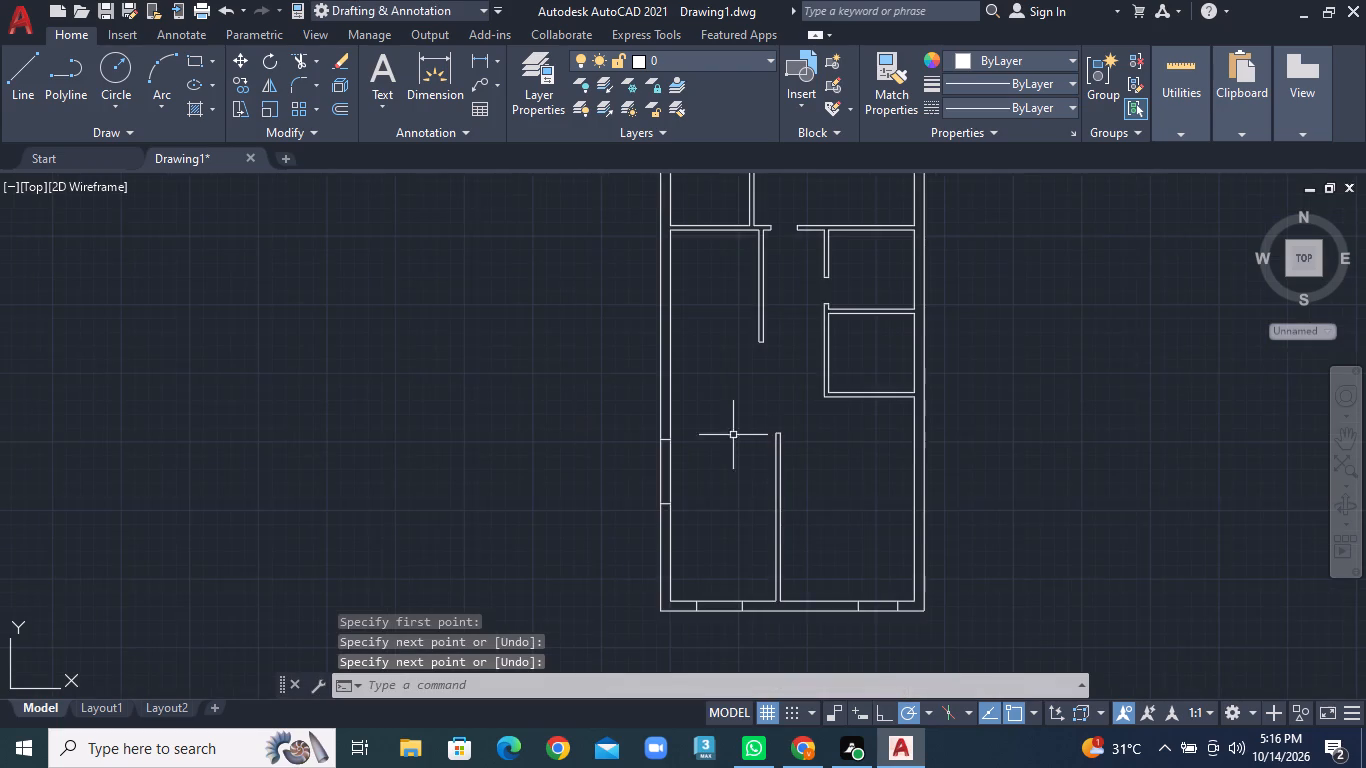
pyautogui.moveTo(695, 417); pyautogui.dragTo(647, 362, button='middle')
pyautogui.doubleClick(33, 83)
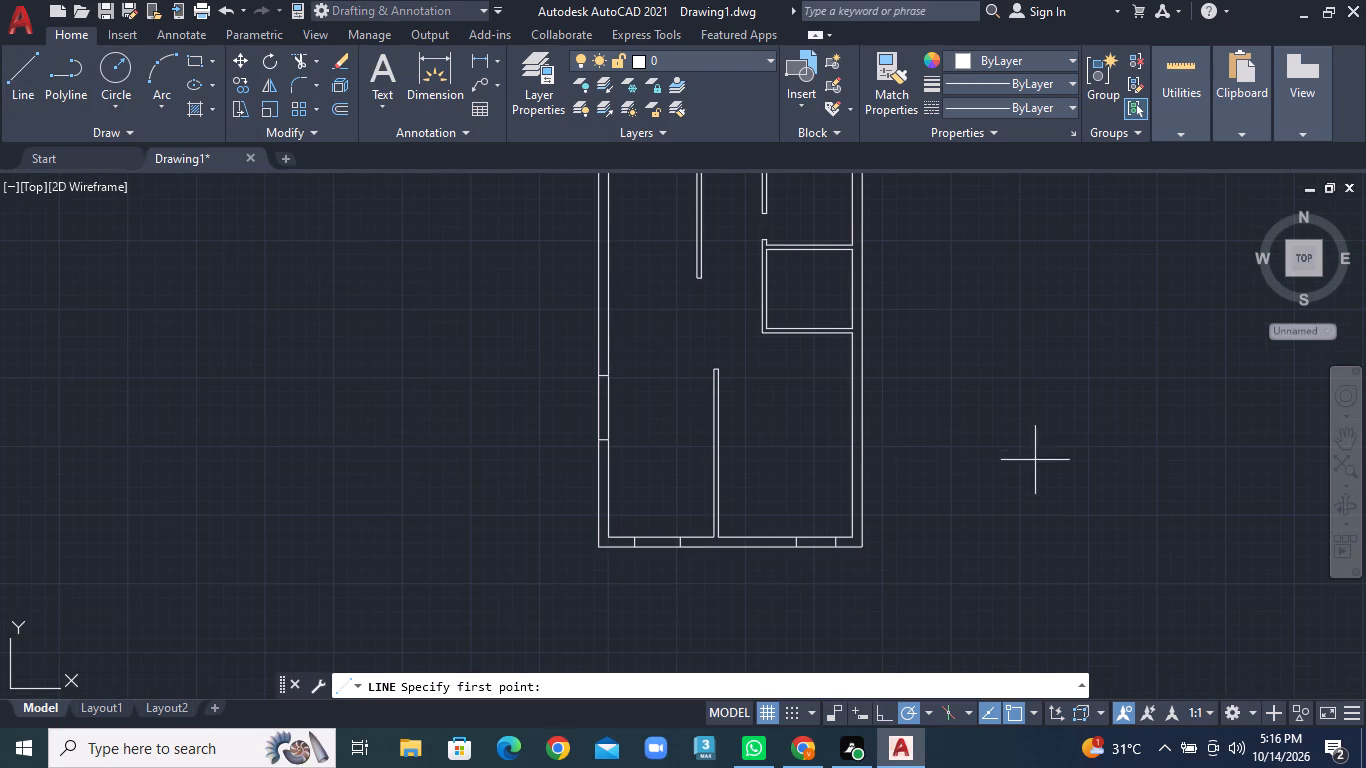
pyautogui.scroll(1, 969, 432)
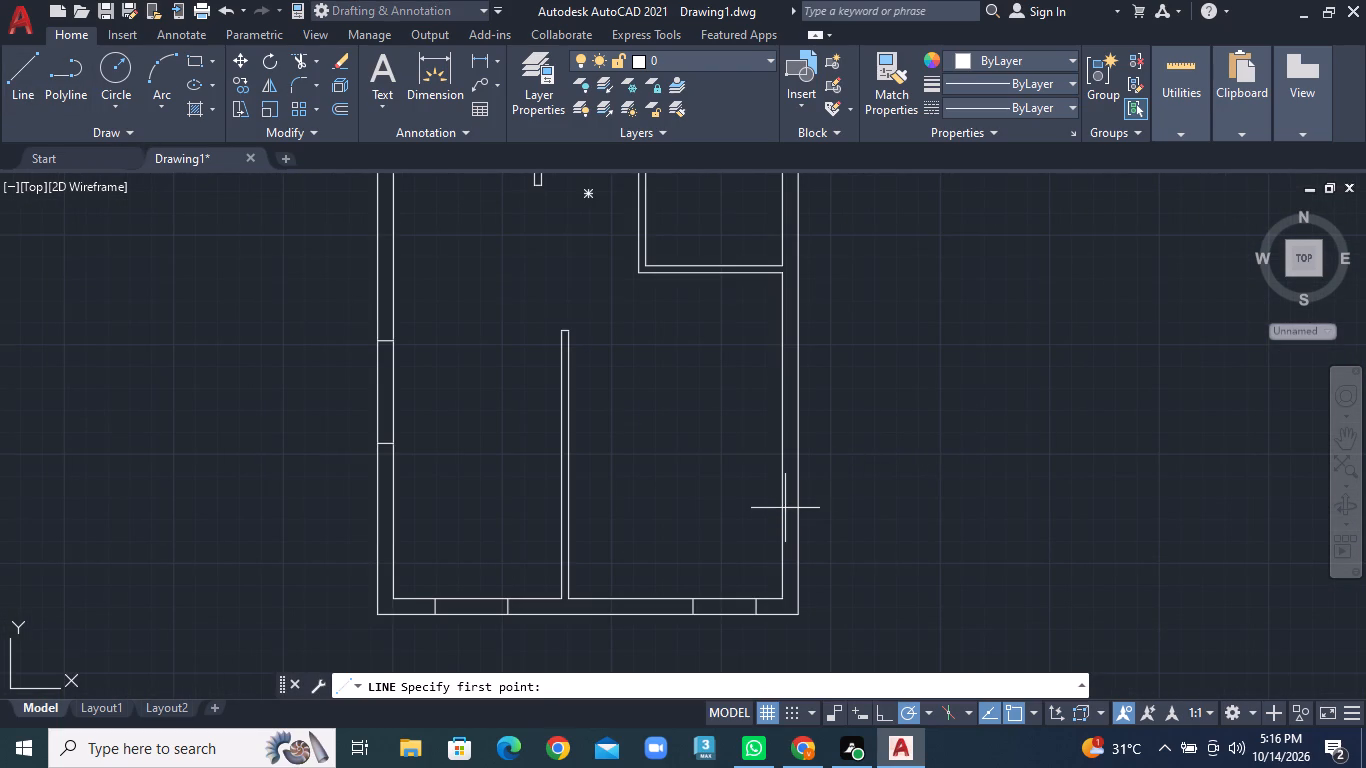
pyautogui.click(785, 506)
pyautogui.click(808, 506)
pyautogui.rightClick(808, 506)
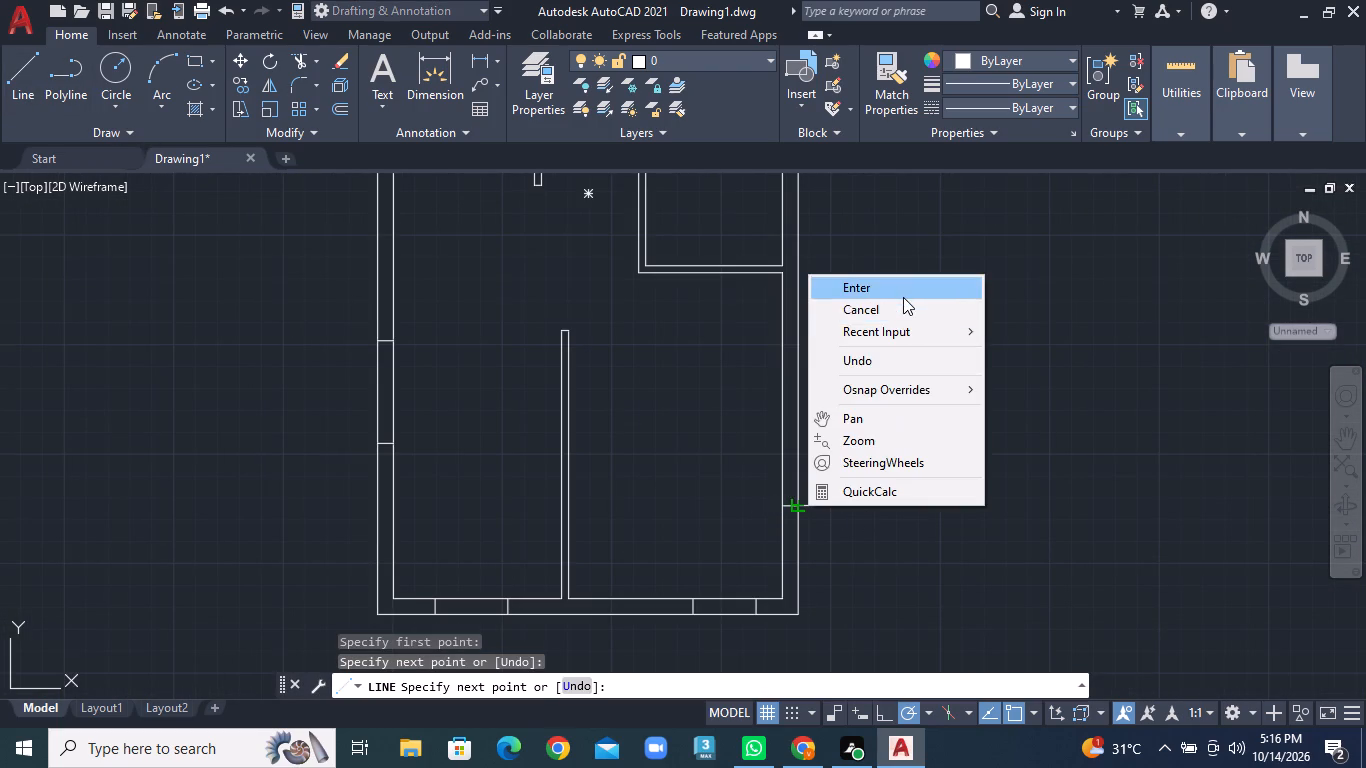
pyautogui.click(903, 297)
pyautogui.click(21, 85)
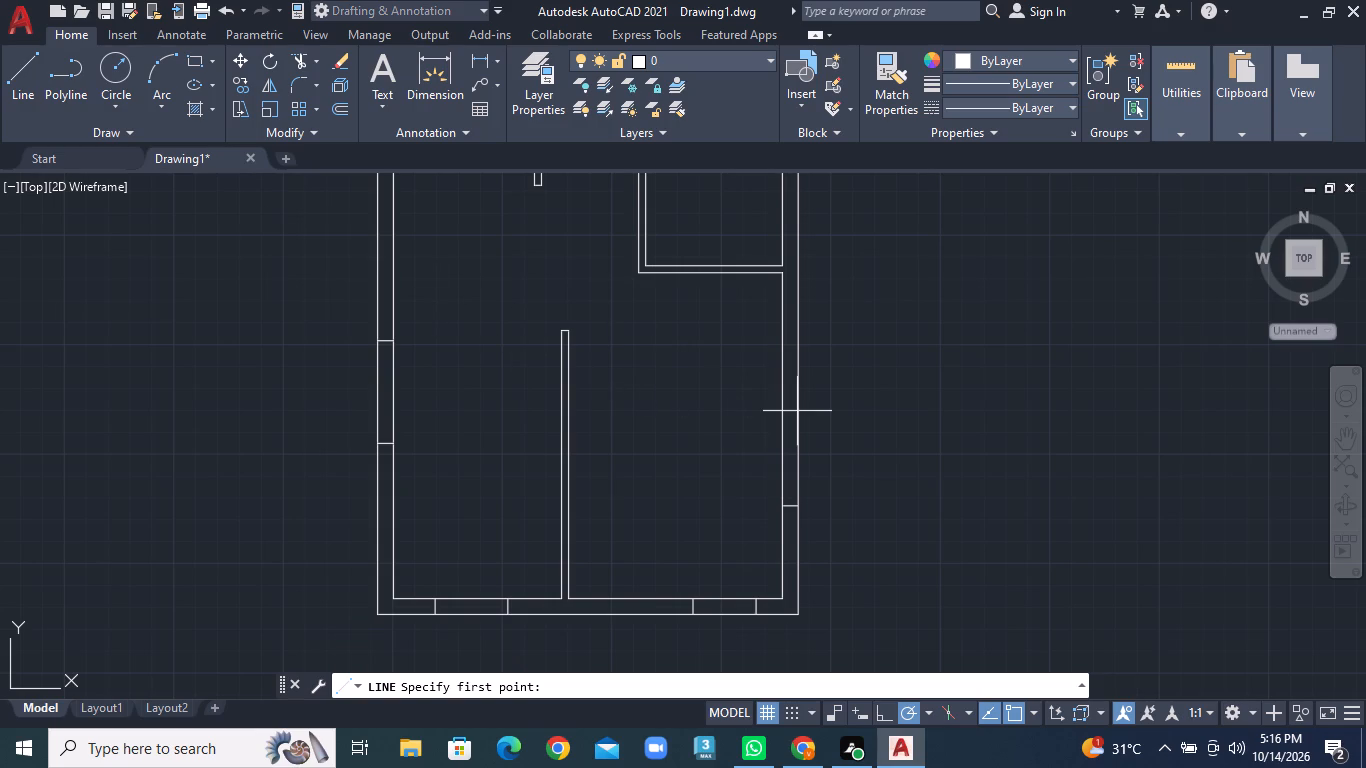
pyautogui.click(785, 410)
pyautogui.click(804, 410)
pyautogui.rightClick(806, 410)
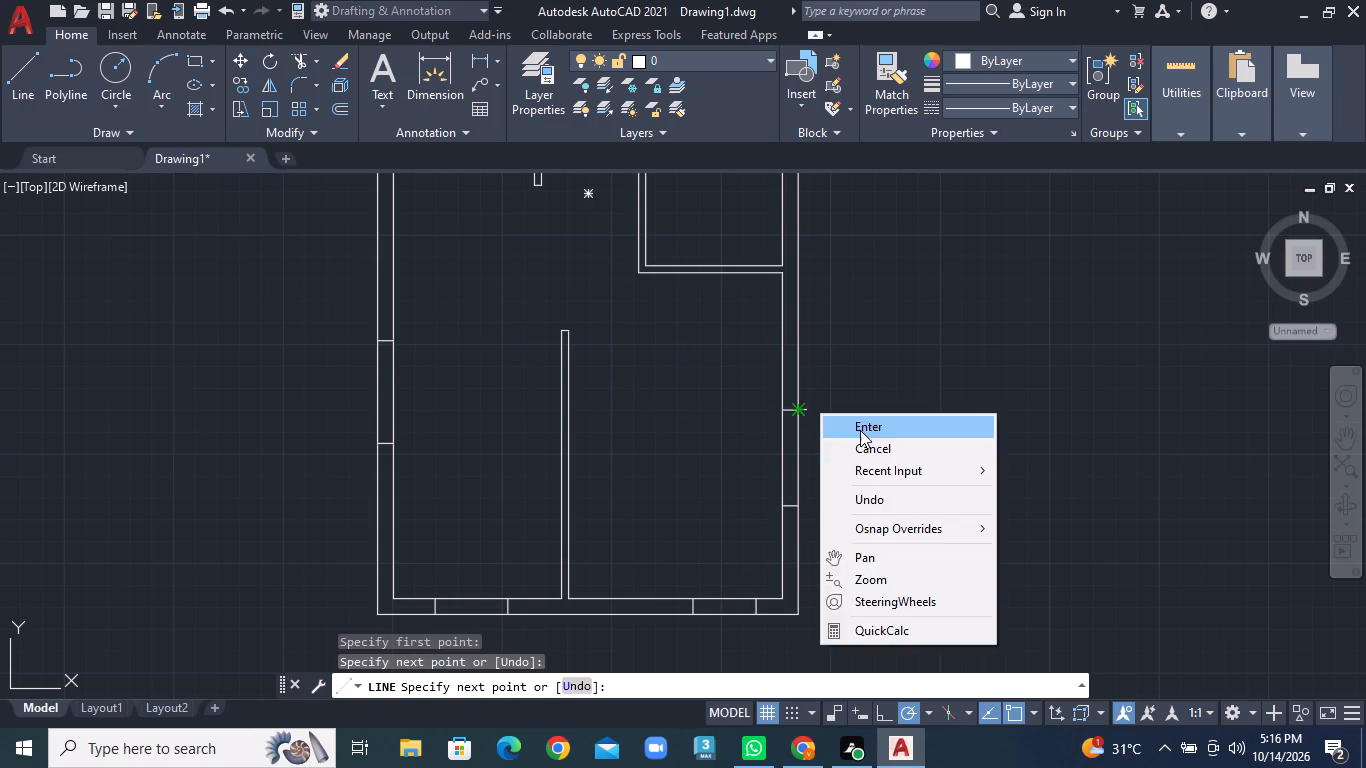
pyautogui.click(860, 430)
# Draw two short horizontal lines across the left outer wall of the plan's top-left room to mark an opening.
pyautogui.scroll(-1, 675, 369)
pyautogui.moveTo(668, 336); pyautogui.dragTo(658, 550, button='middle')
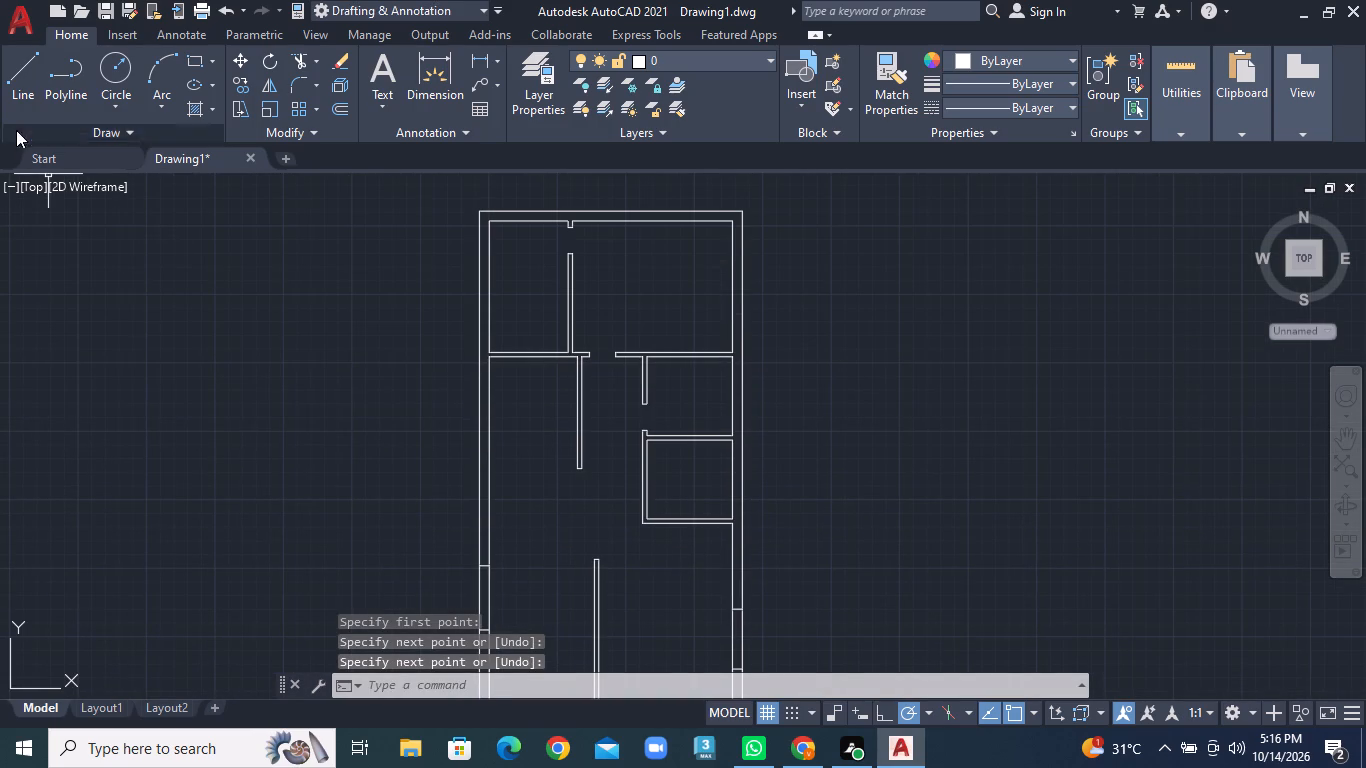
pyautogui.click(20, 89)
pyautogui.middleClick(447, 391)
pyautogui.moveTo(449, 399); pyautogui.dragTo(468, 508, button='middle')
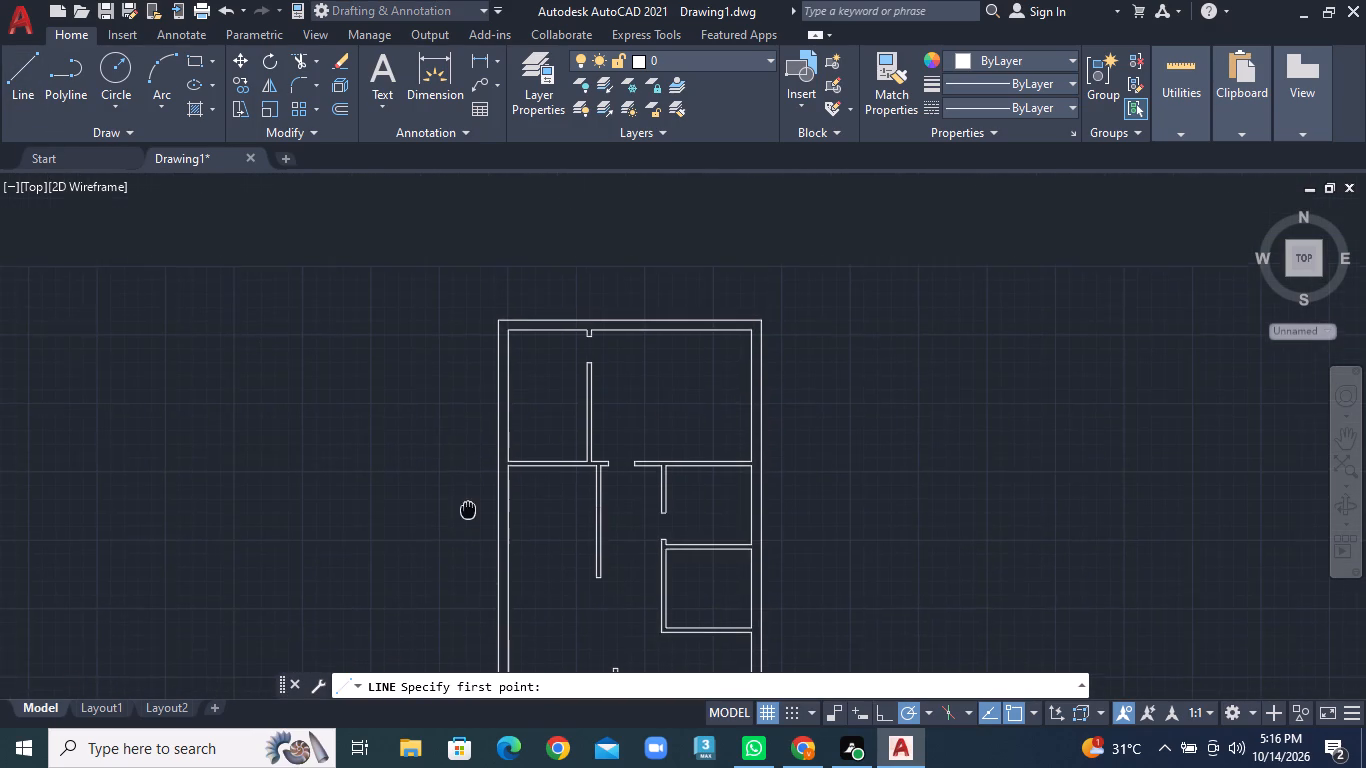
pyautogui.scroll(2, 458, 387)
pyautogui.click(556, 356)
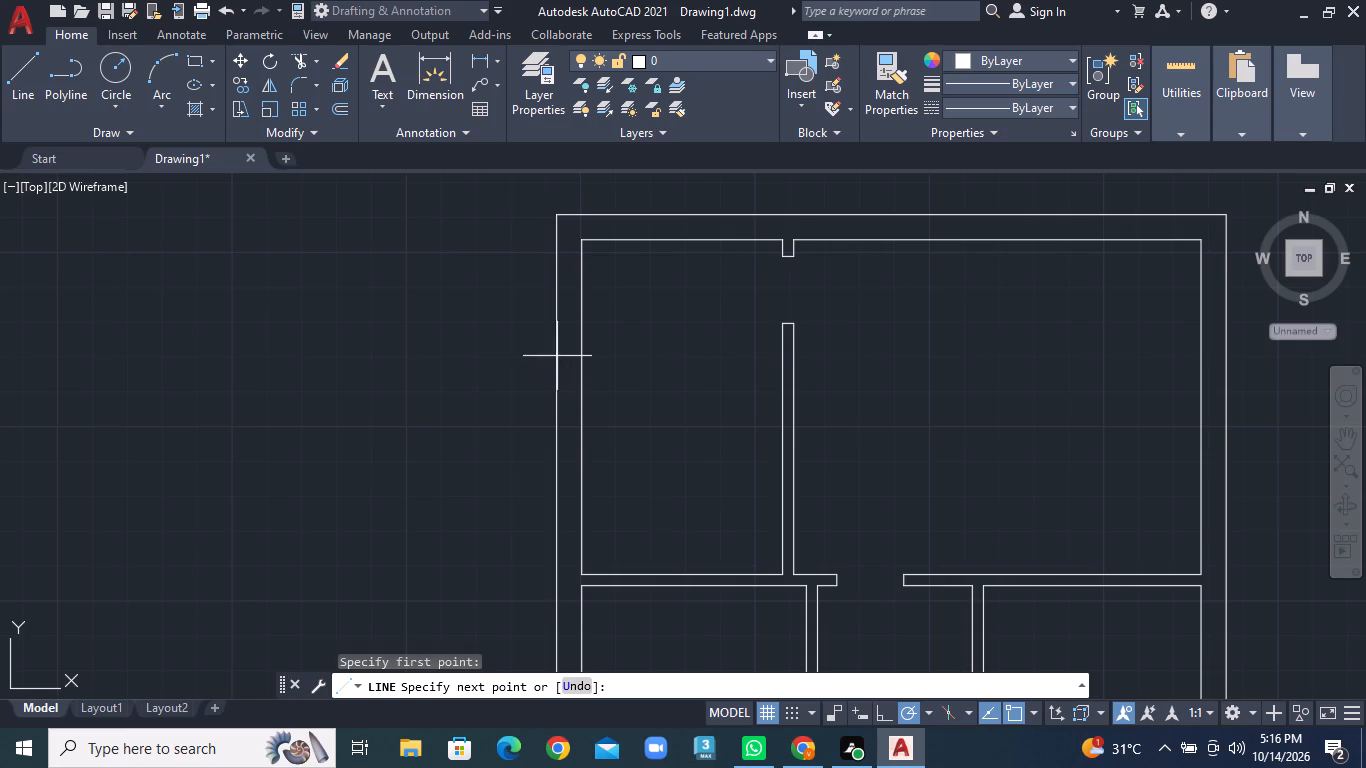
pyautogui.click(580, 356)
pyautogui.rightClick(580, 356)
pyautogui.click(602, 367)
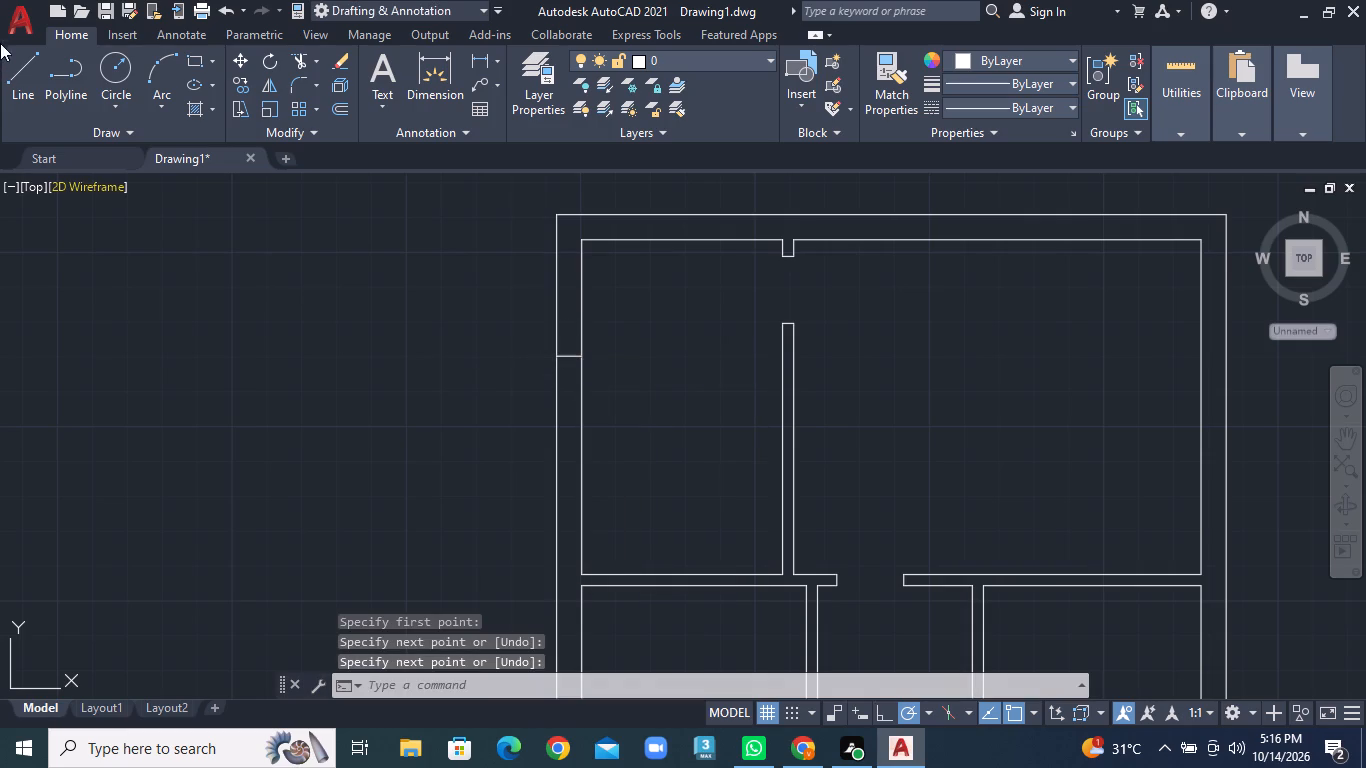
pyautogui.click(29, 76)
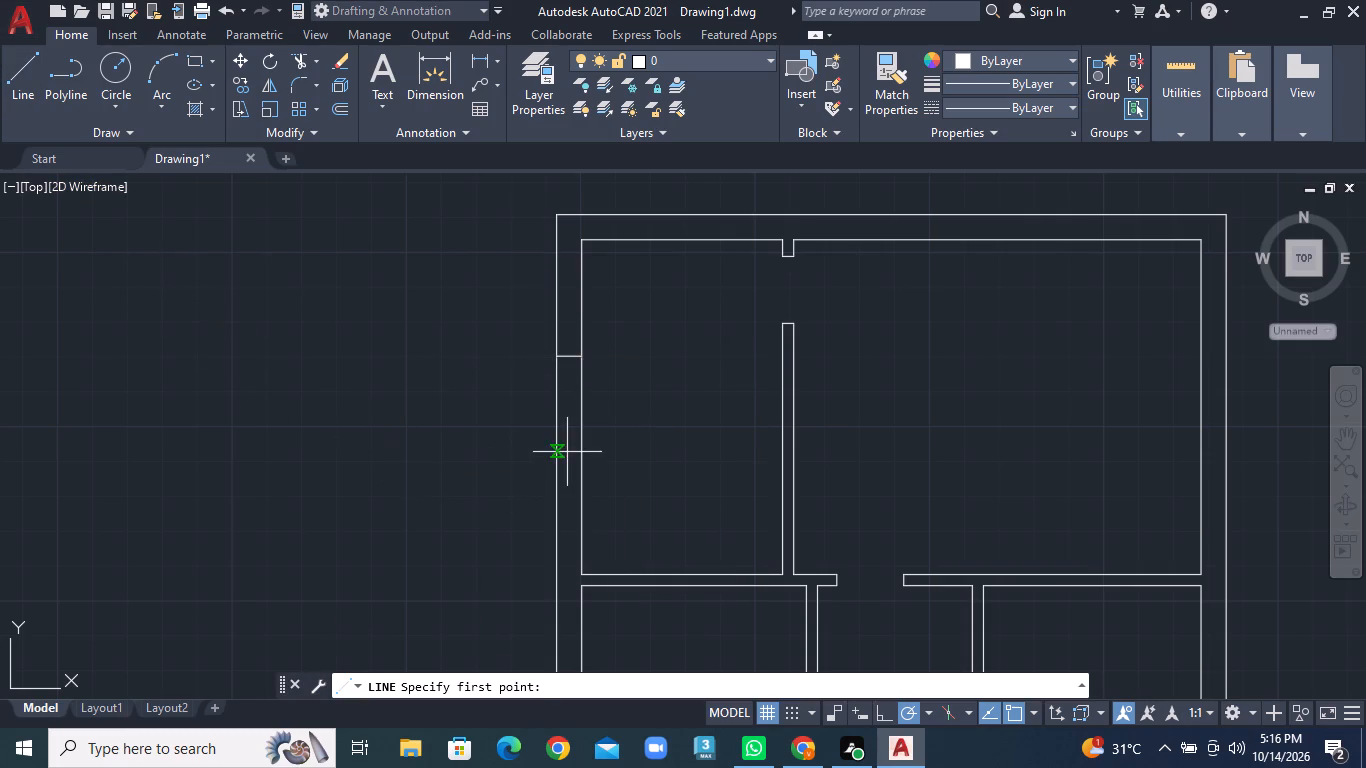
pyautogui.click(556, 452)
pyautogui.click(590, 452)
pyautogui.rightClick(590, 452)
pyautogui.click(621, 461)
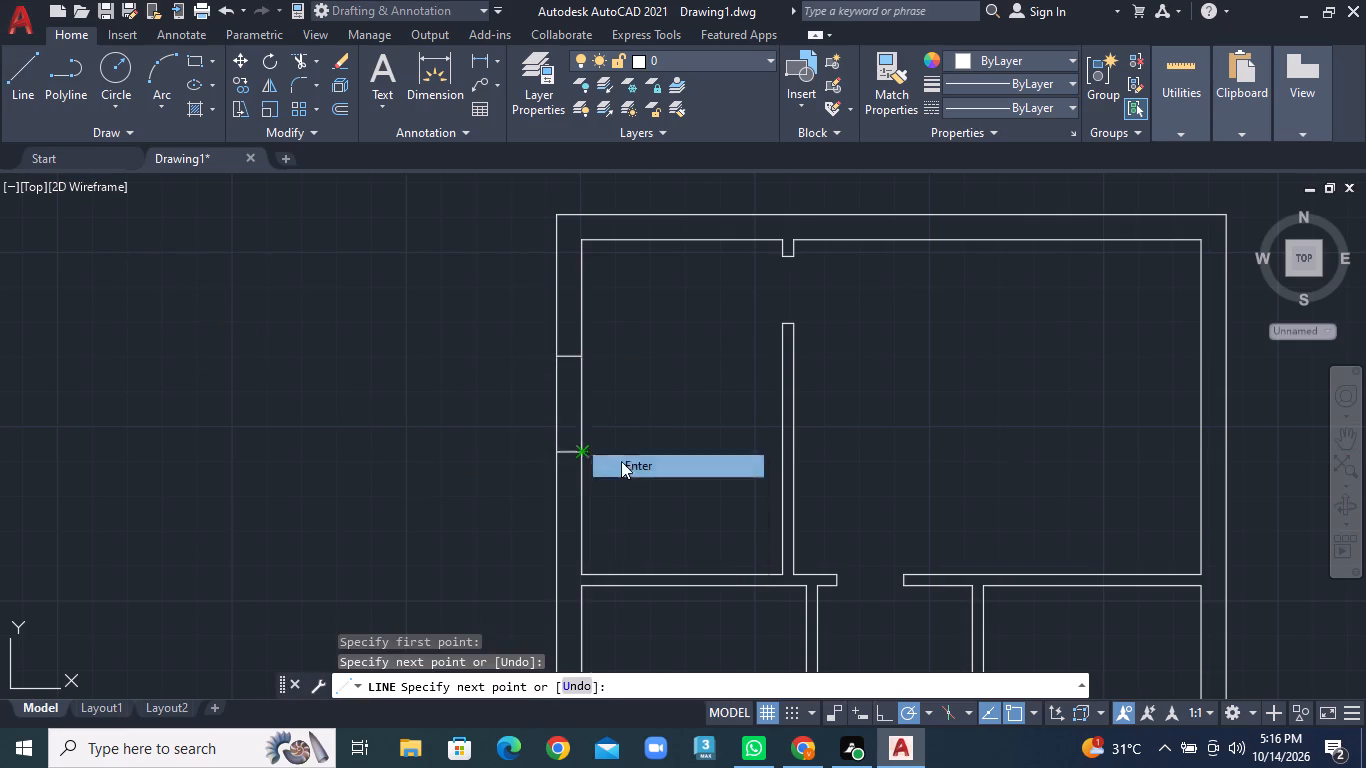
# Draw two short horizontal lines across the right outer wall of the plan's top-right room to mark an opening.
pyautogui.moveTo(708, 370); pyautogui.dragTo(399, 367, button='middle')
pyautogui.click(7, 79)
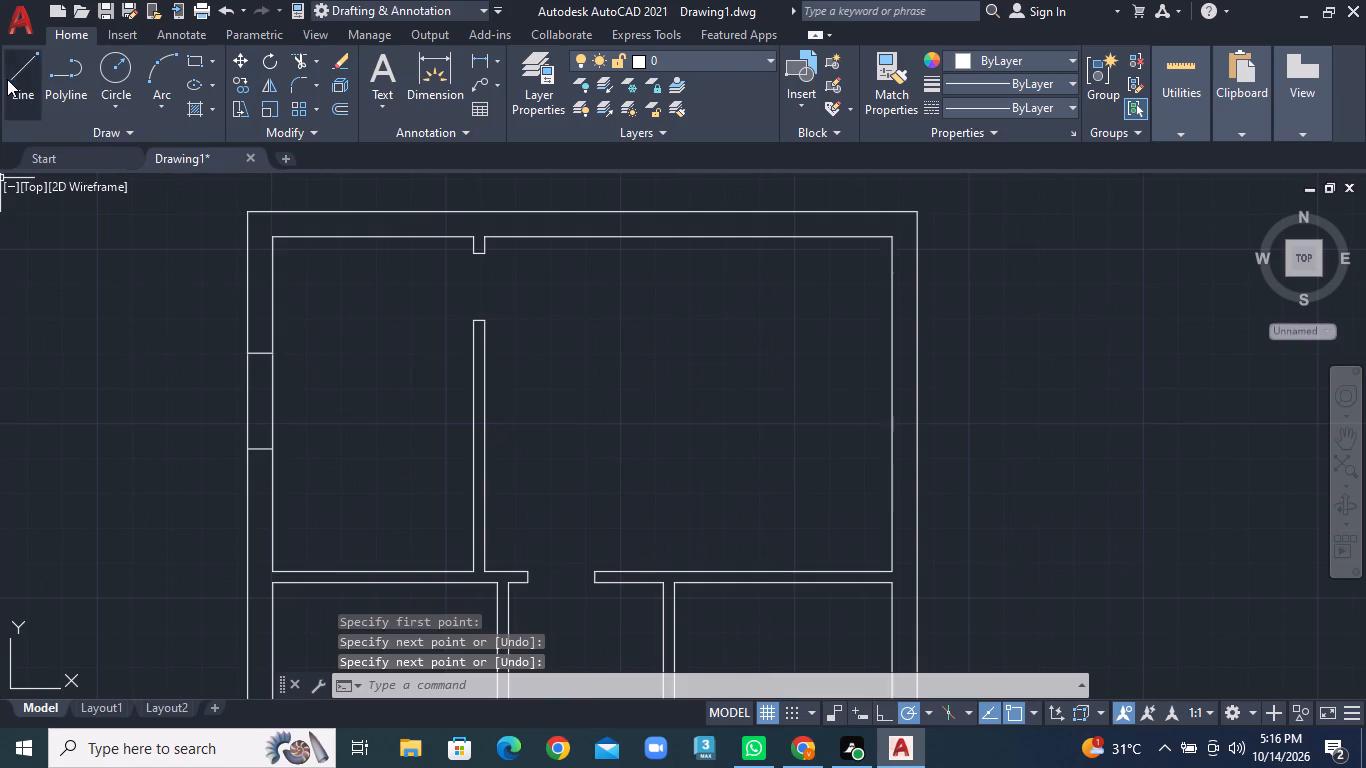
pyautogui.click(887, 344)
pyautogui.click(920, 343)
pyautogui.rightClick(920, 343)
pyautogui.click(945, 360)
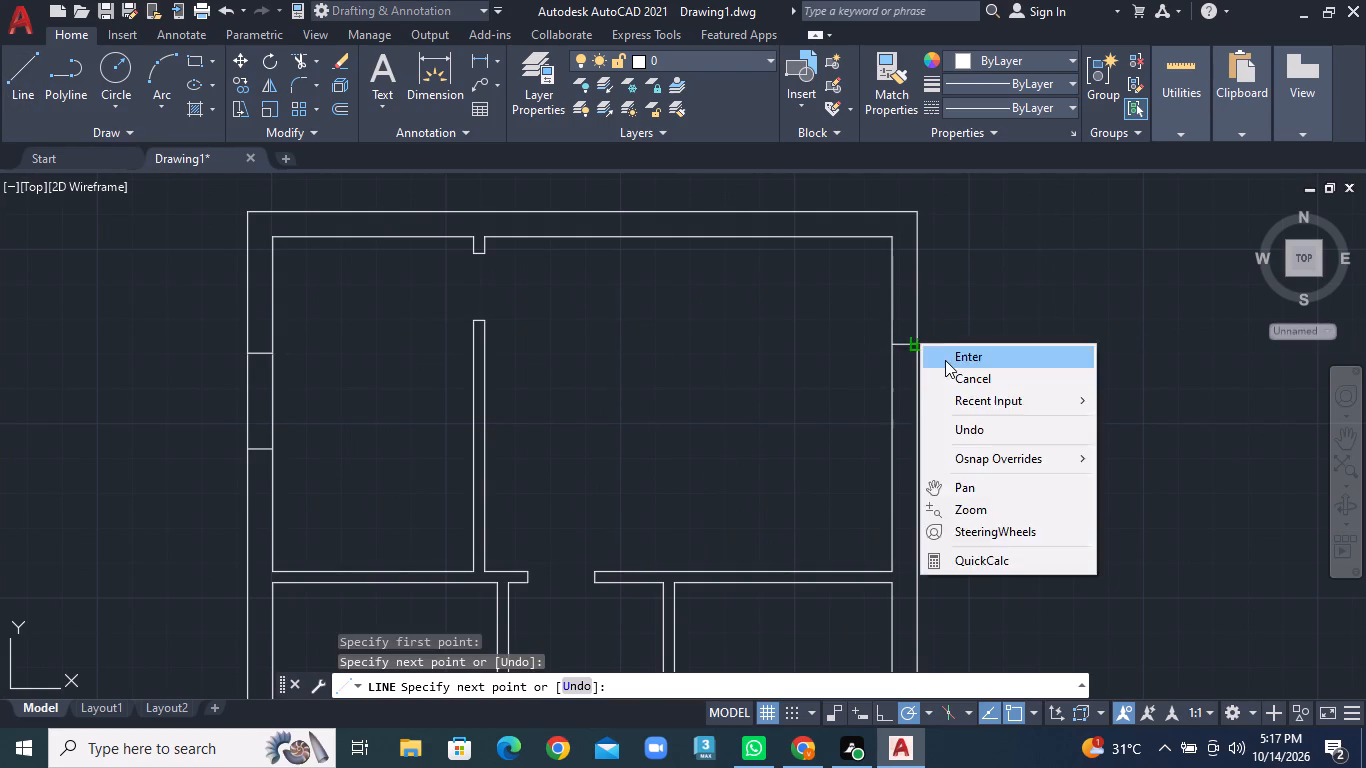
pyautogui.click(18, 100)
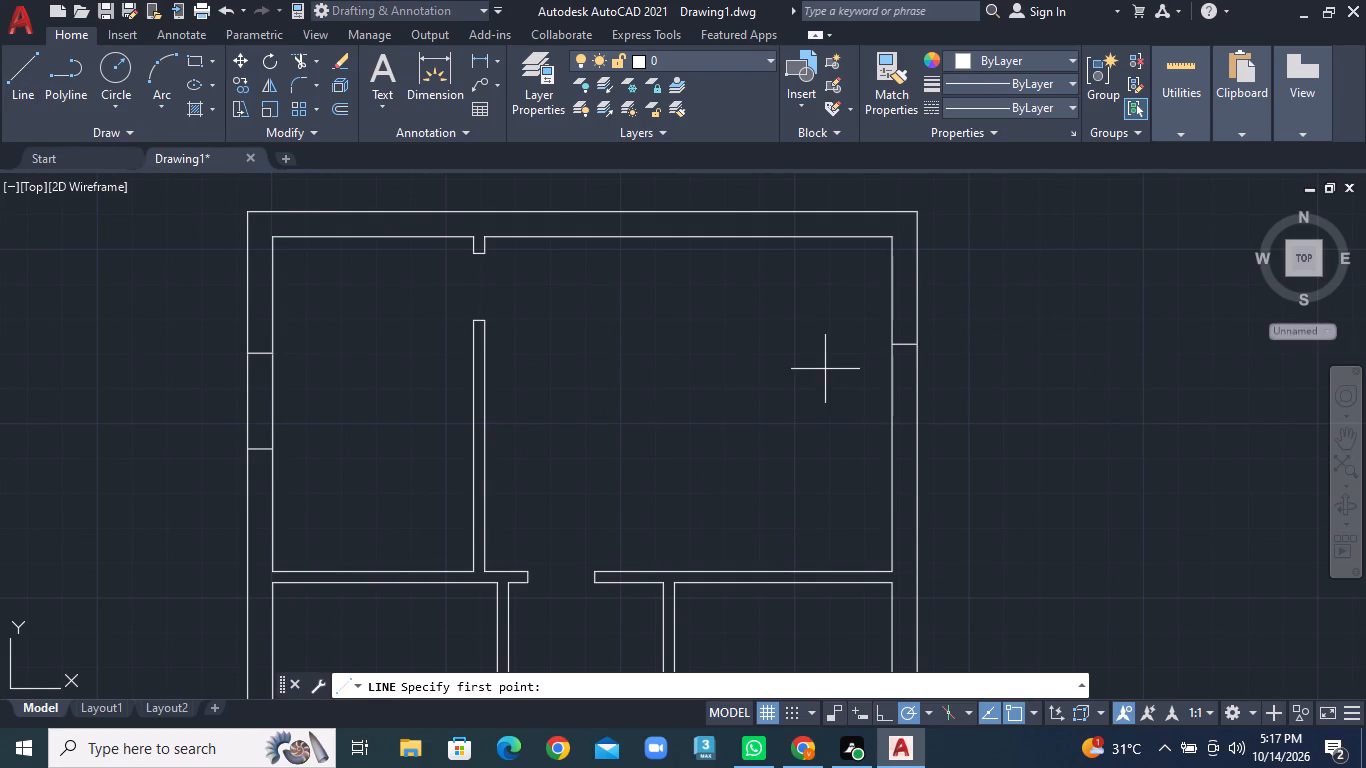
pyautogui.click(890, 446)
pyautogui.click(923, 444)
pyautogui.rightClick(923, 444)
pyautogui.click(962, 448)
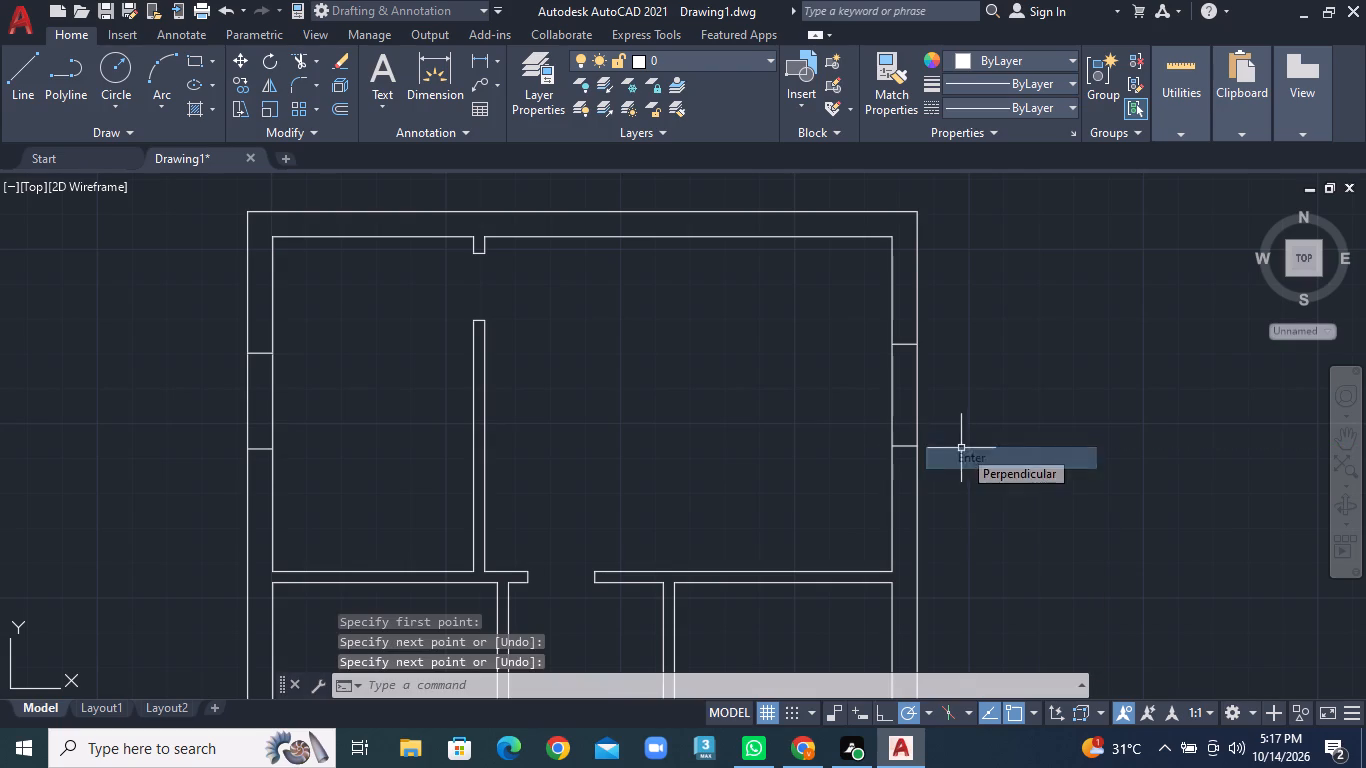
# Draw two short horizontal lines across the right outer wall of the small room below the top-right room to mark an opening.
pyautogui.moveTo(754, 449); pyautogui.dragTo(643, 181, button='middle')
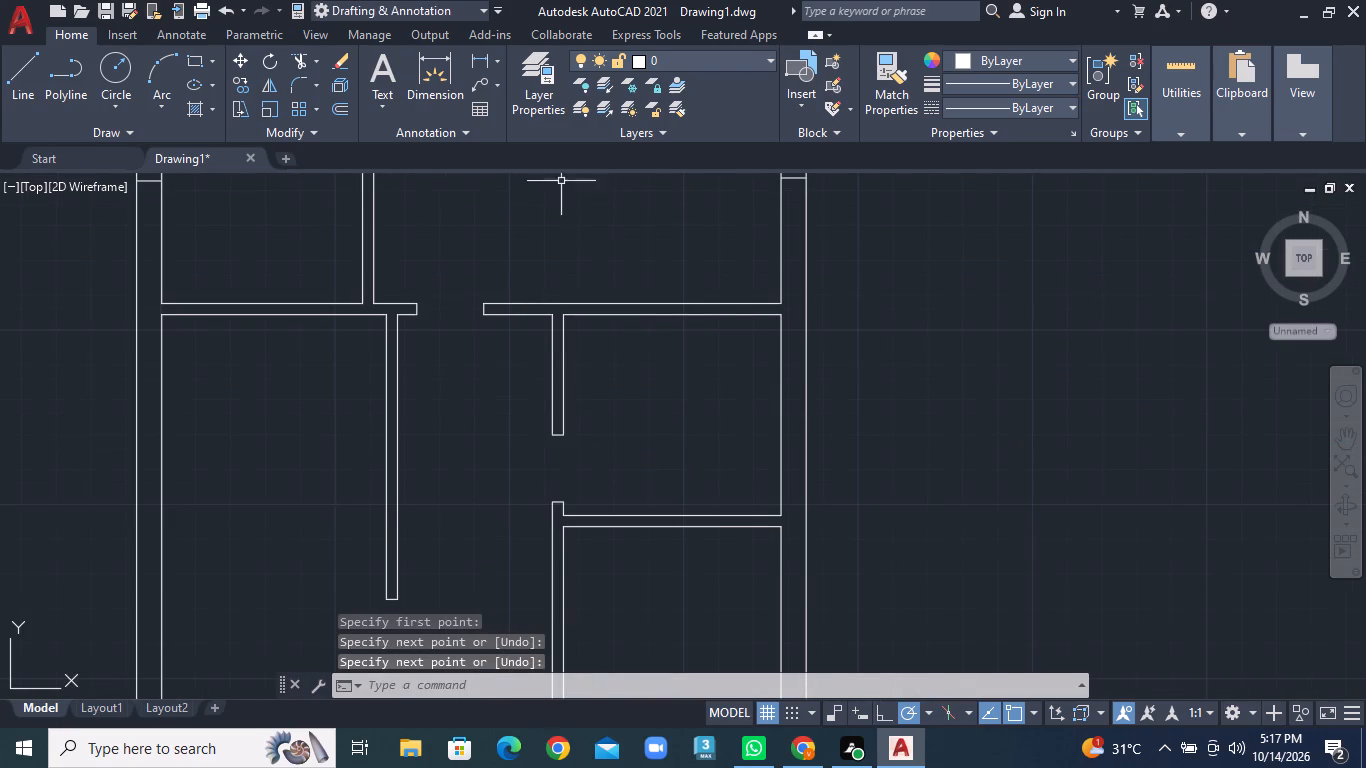
pyautogui.click(3, 79)
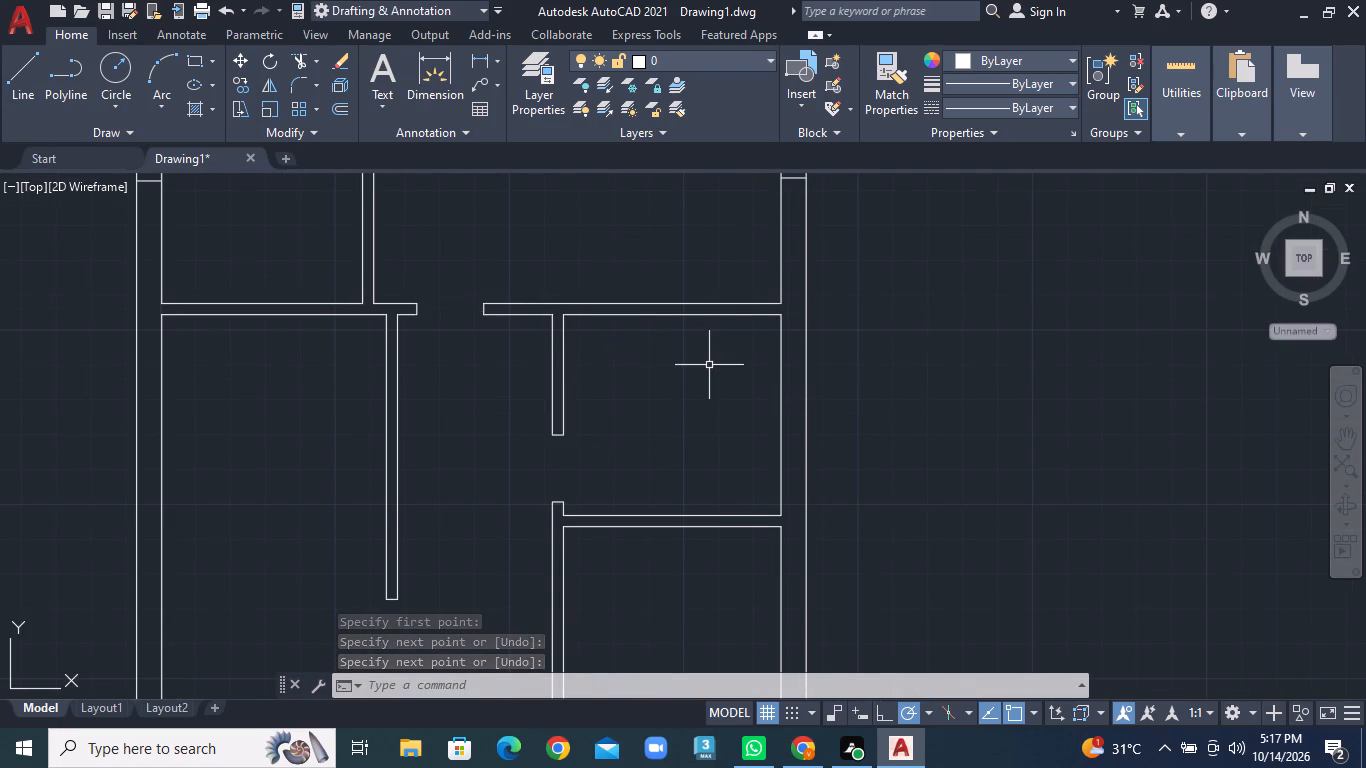
pyautogui.click(18, 87)
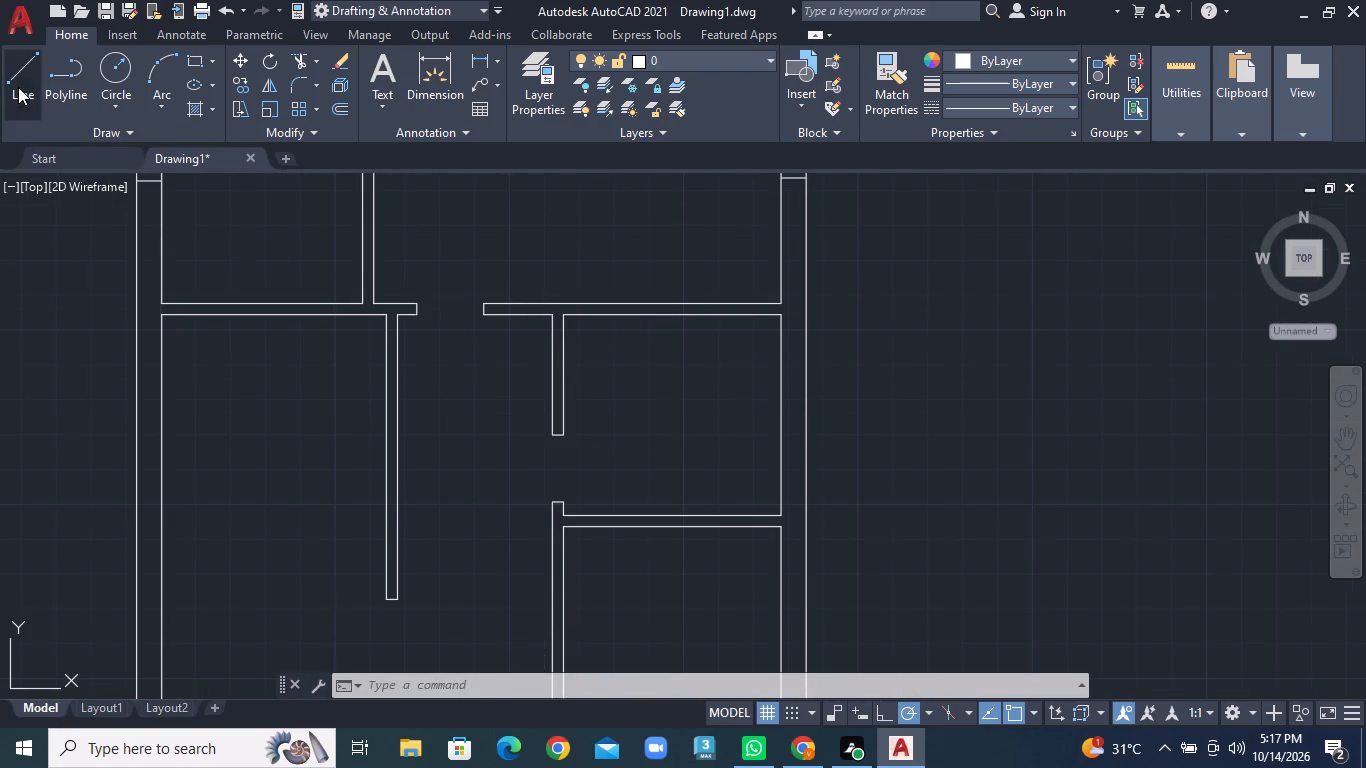
pyautogui.click(780, 374)
pyautogui.click(804, 373)
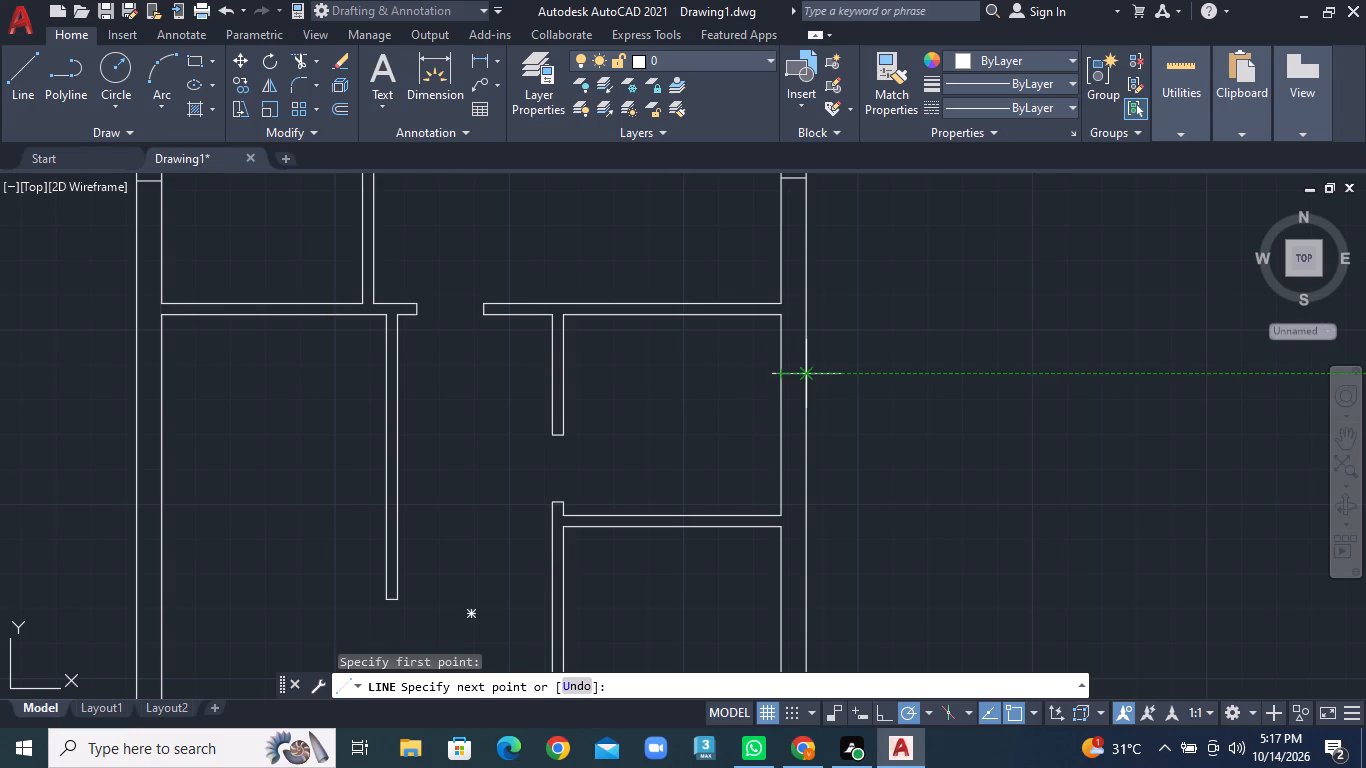
pyautogui.rightClick(804, 373)
pyautogui.click(815, 383)
pyautogui.click(16, 86)
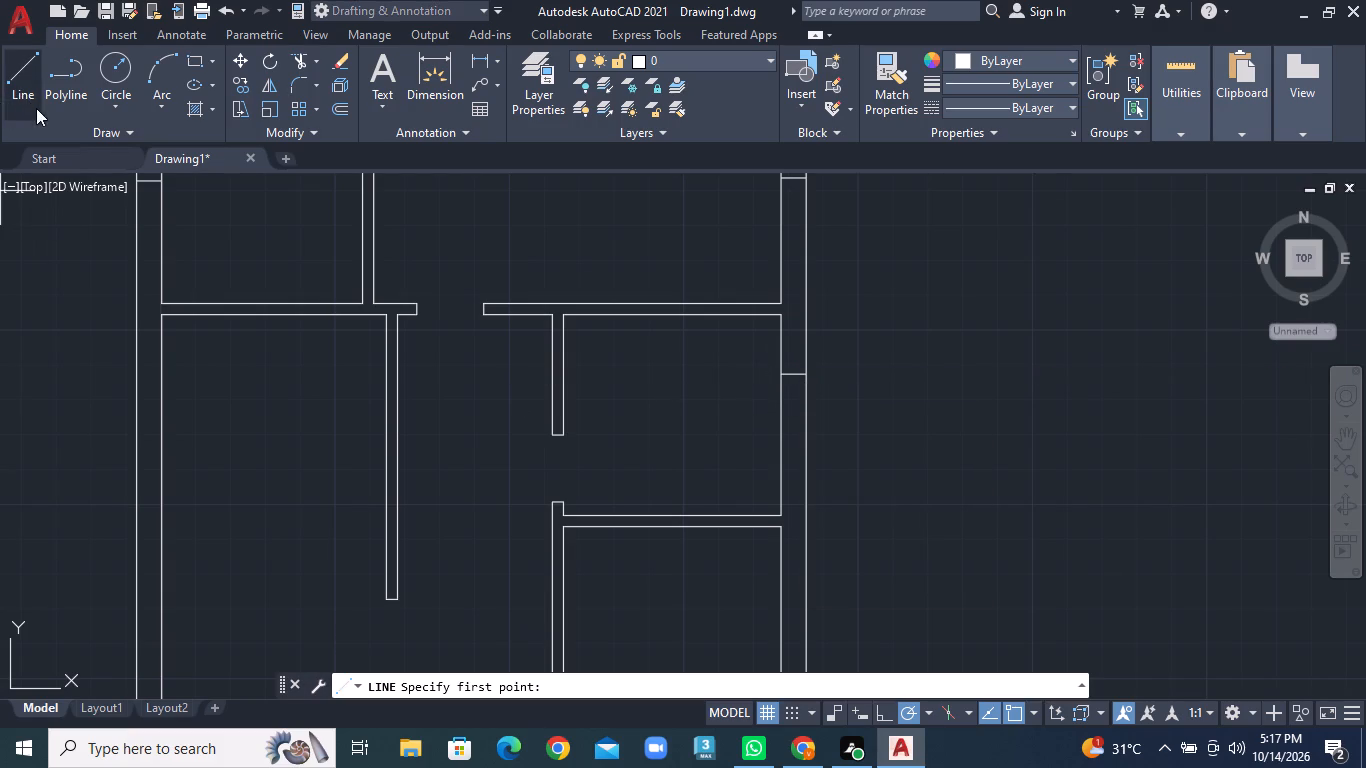
pyautogui.click(778, 449)
pyautogui.click(807, 446)
pyautogui.rightClick(808, 446)
pyautogui.click(821, 452)
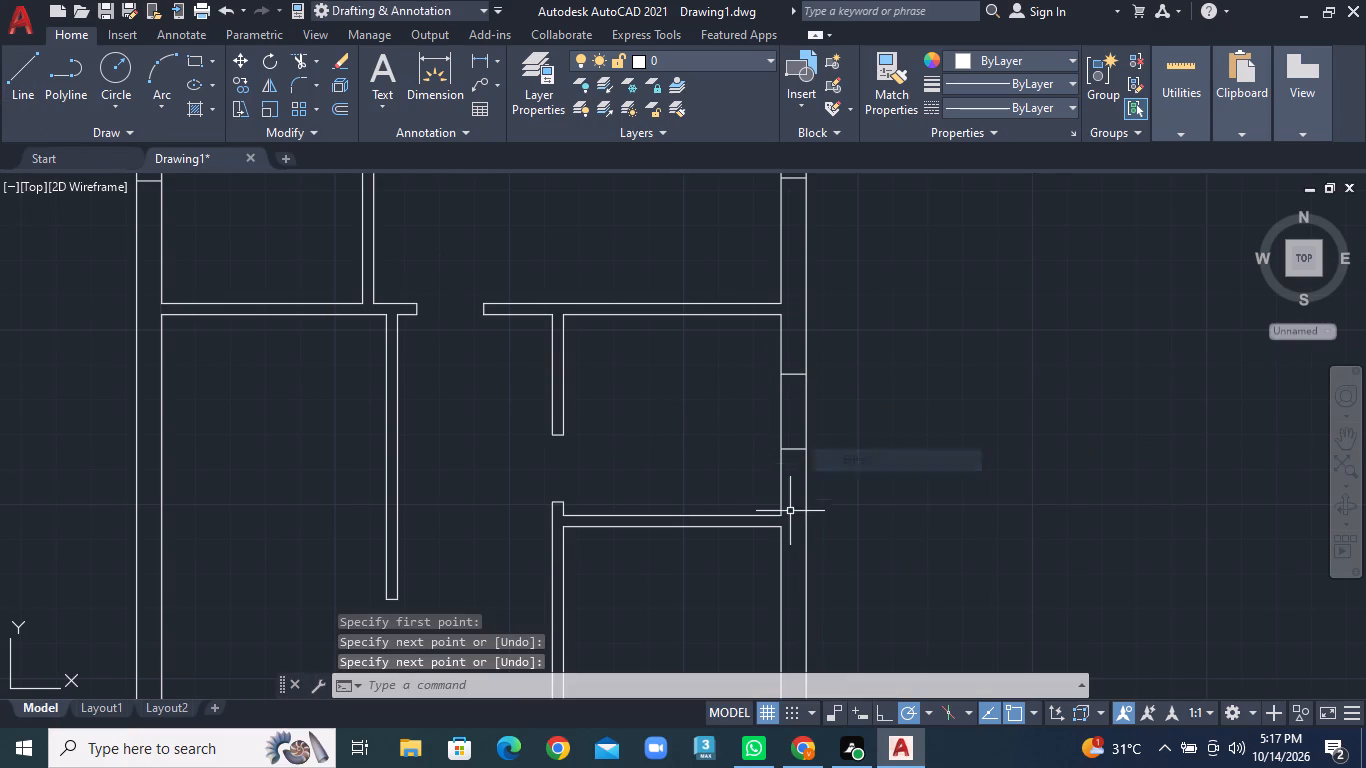
# Draw two short horizontal lines across the right outer wall of the closed small room above the bottom-right room to mark an opening.
pyautogui.moveTo(787, 504); pyautogui.dragTo(761, 332, button='middle')
pyautogui.click(9, 94)
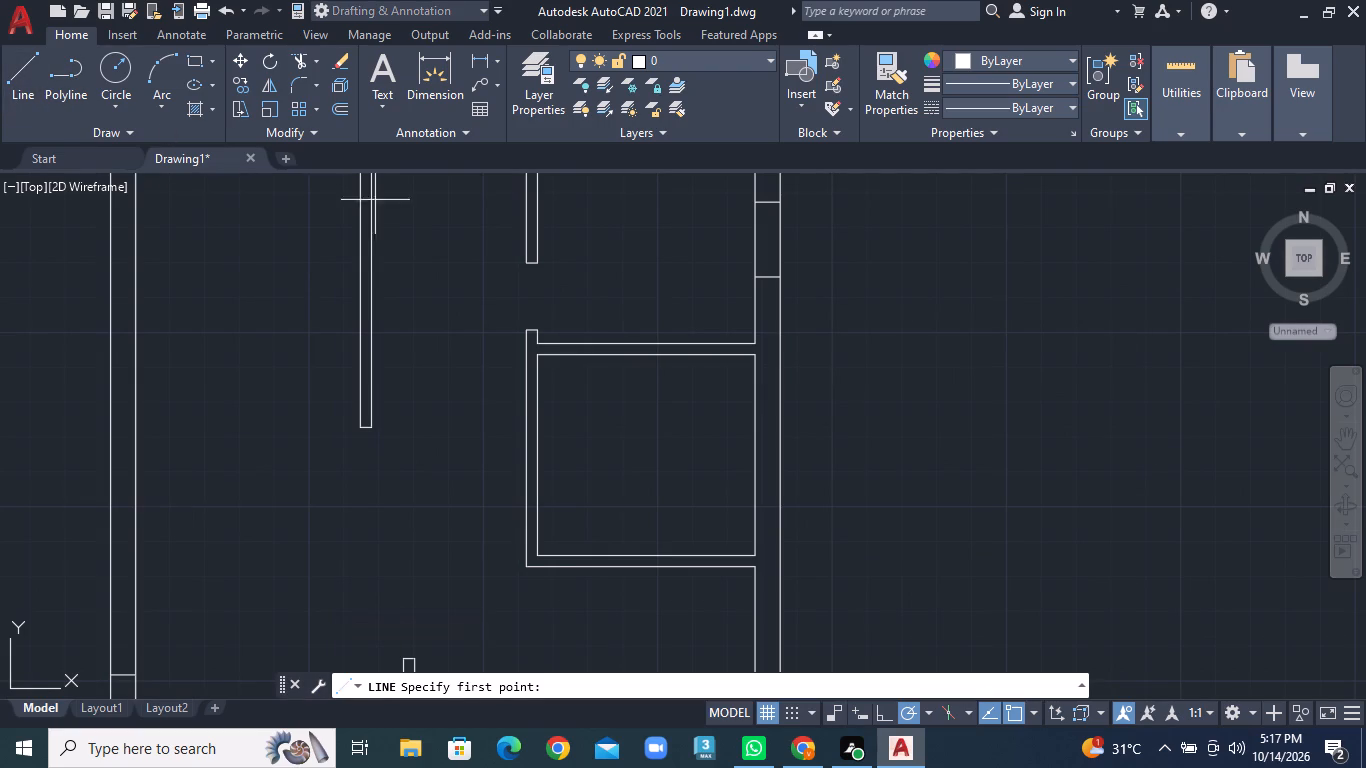
pyautogui.click(749, 422)
pyautogui.click(783, 421)
pyautogui.rightClick(783, 421)
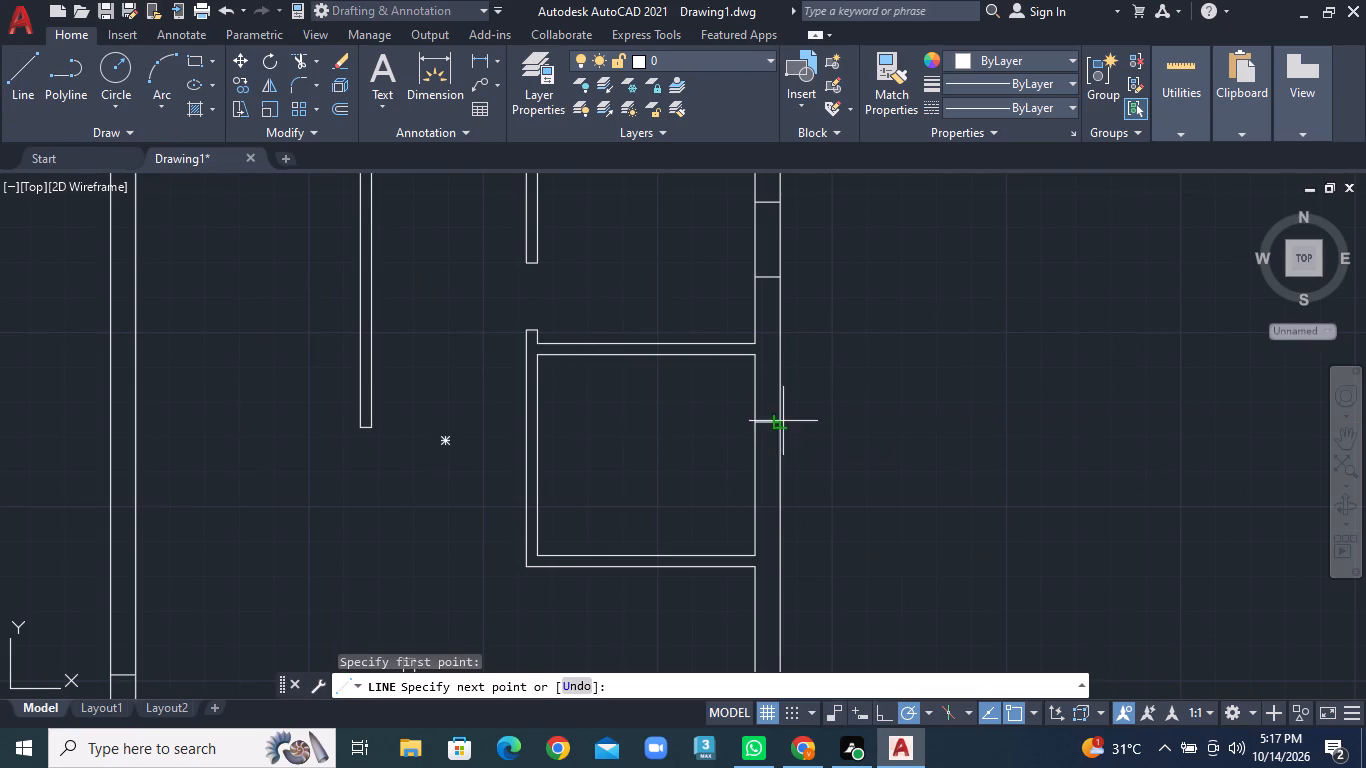
pyautogui.click(804, 431)
pyautogui.click(1, 89)
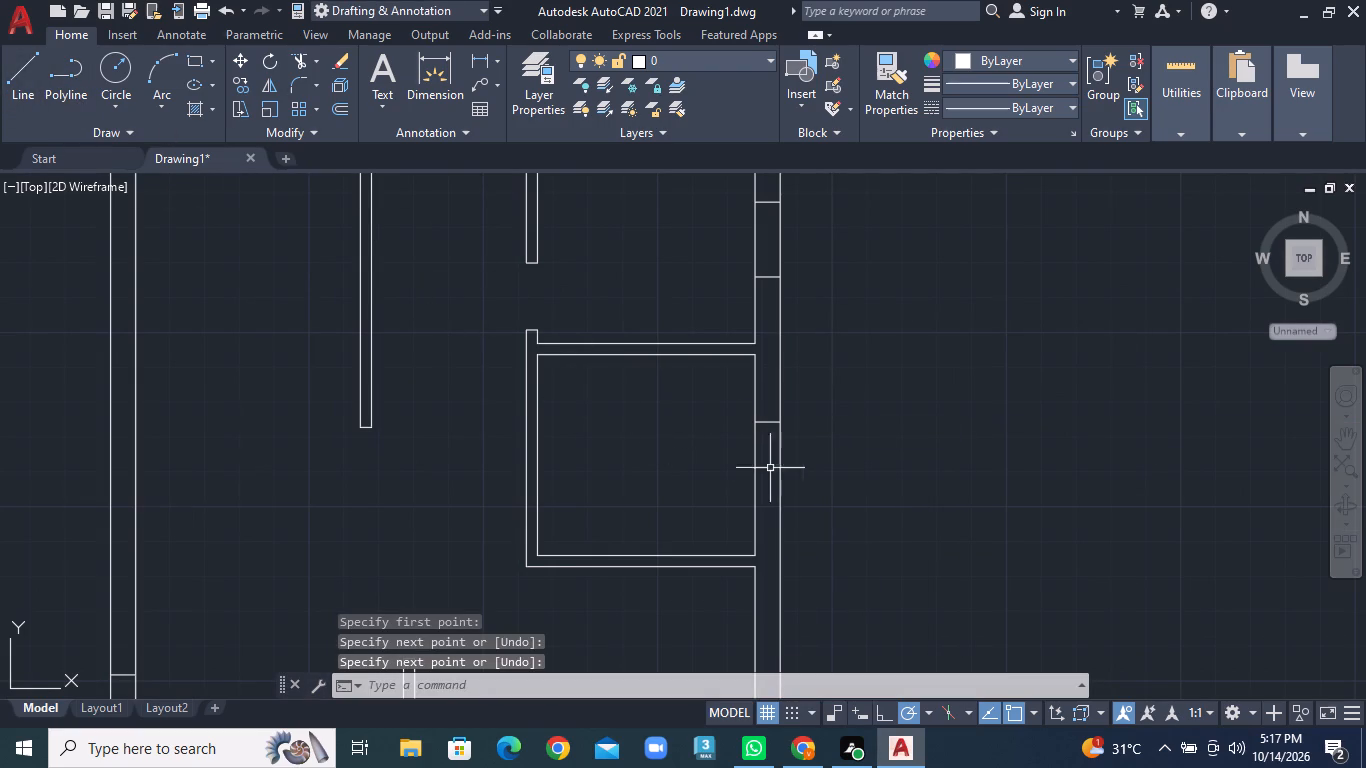
pyautogui.click(8, 77)
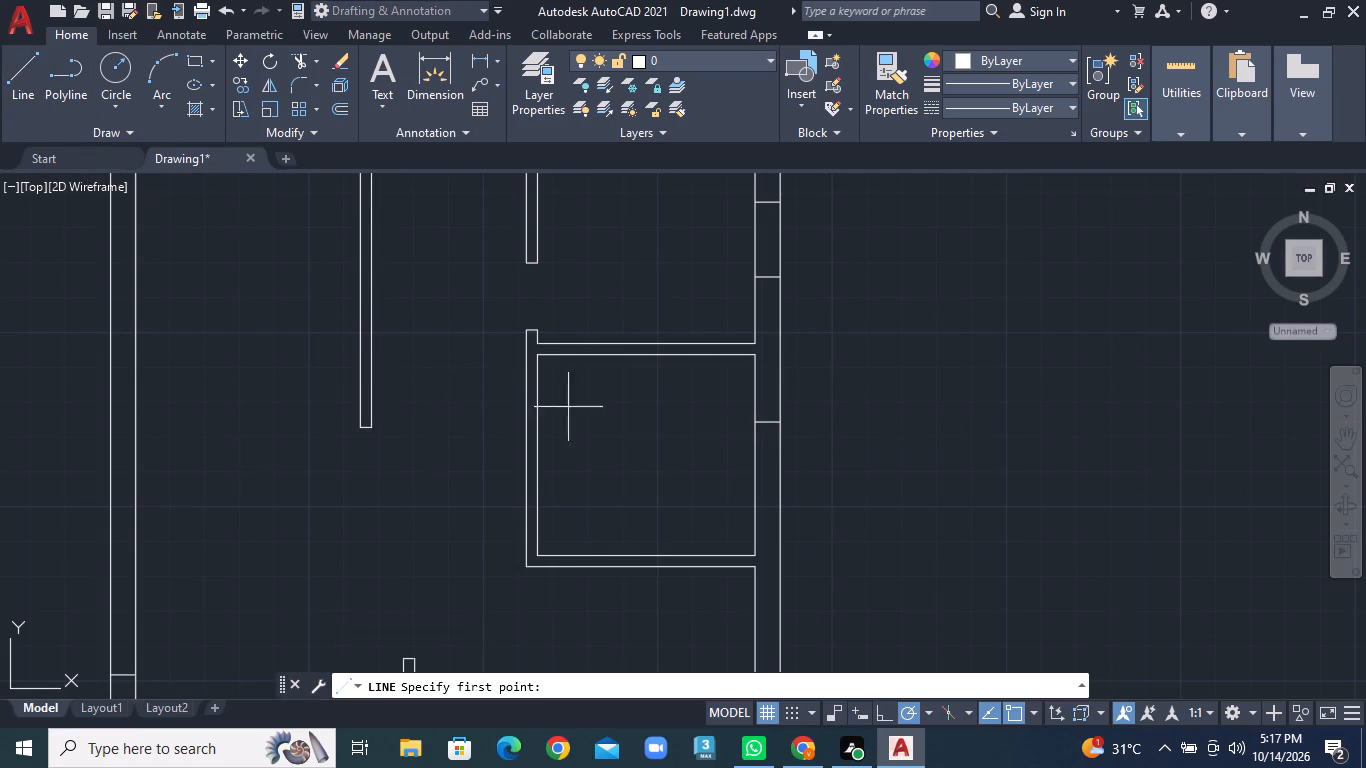
pyautogui.click(754, 509)
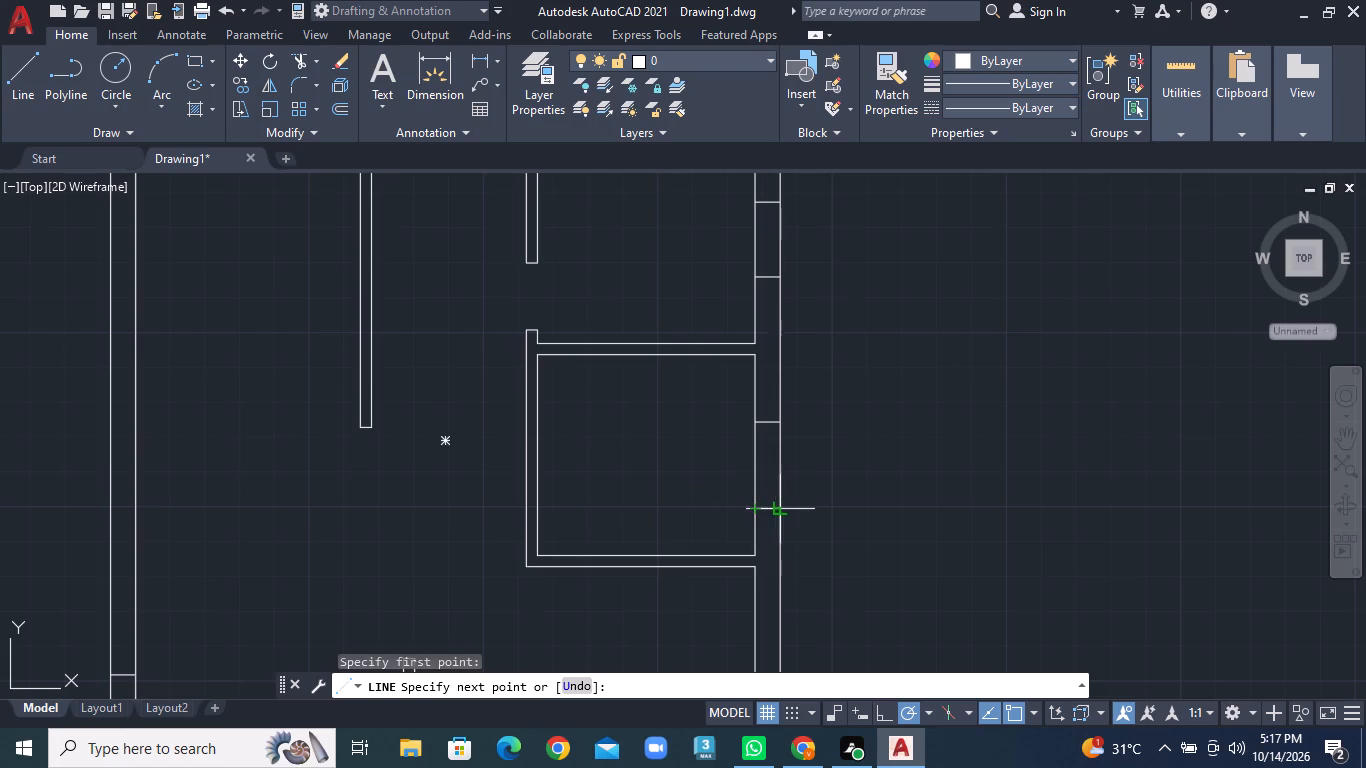
pyautogui.click(784, 508)
pyautogui.rightClick(784, 508)
pyautogui.click(879, 291)
# Draw a vertical centre line between the midpoints of the opening's two marks in the top-left room's left outer wall.
pyautogui.scroll(-1, 846, 411)
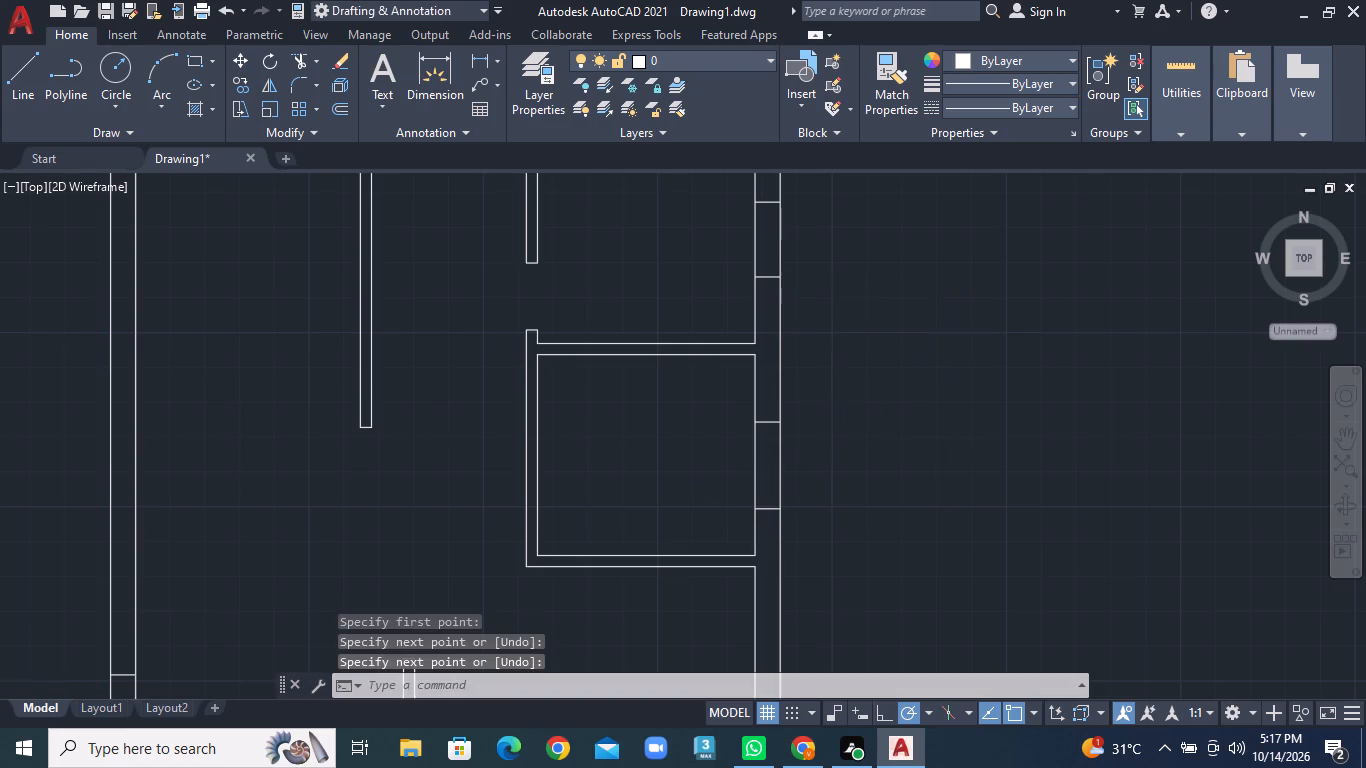
pyautogui.scroll(-1, 846, 412)
pyautogui.moveTo(826, 473); pyautogui.dragTo(784, 332, button='middle')
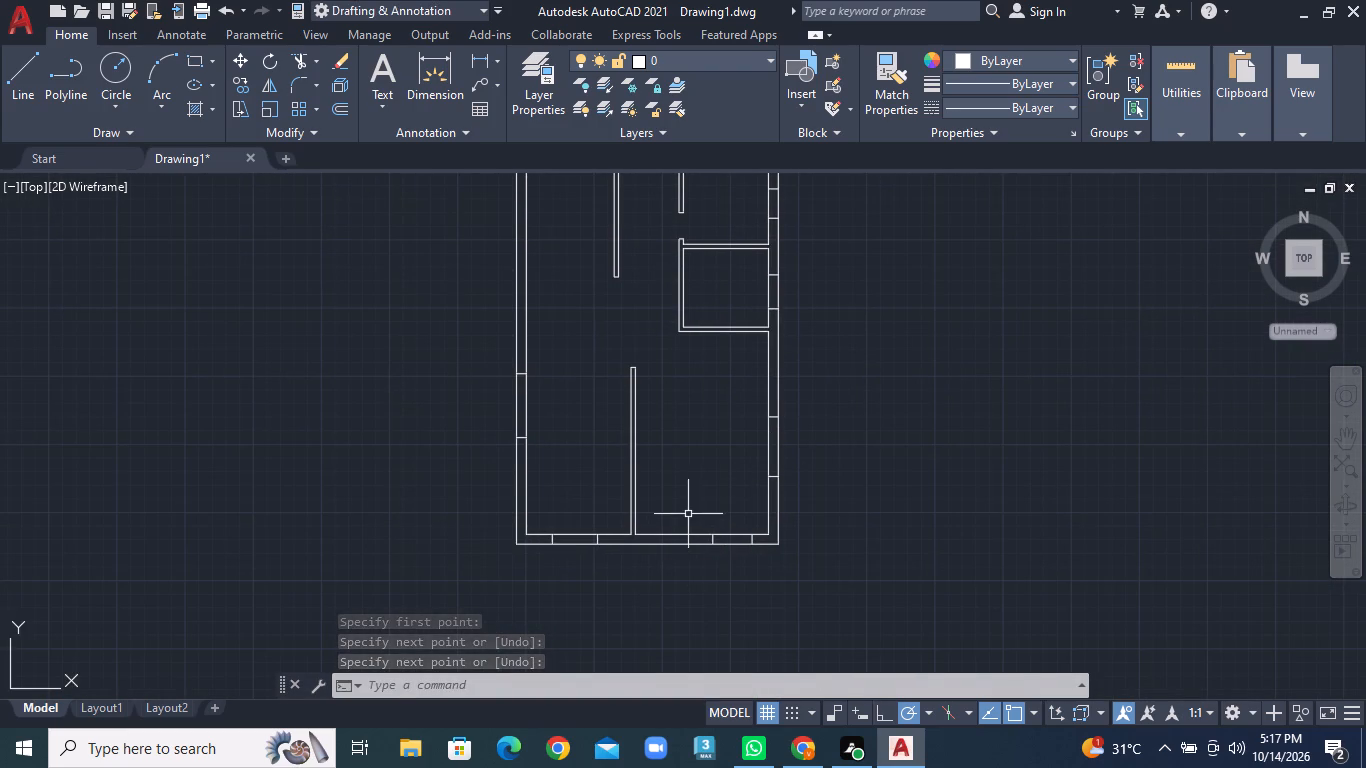
pyautogui.moveTo(483, 343); pyautogui.dragTo(462, 555, button='middle')
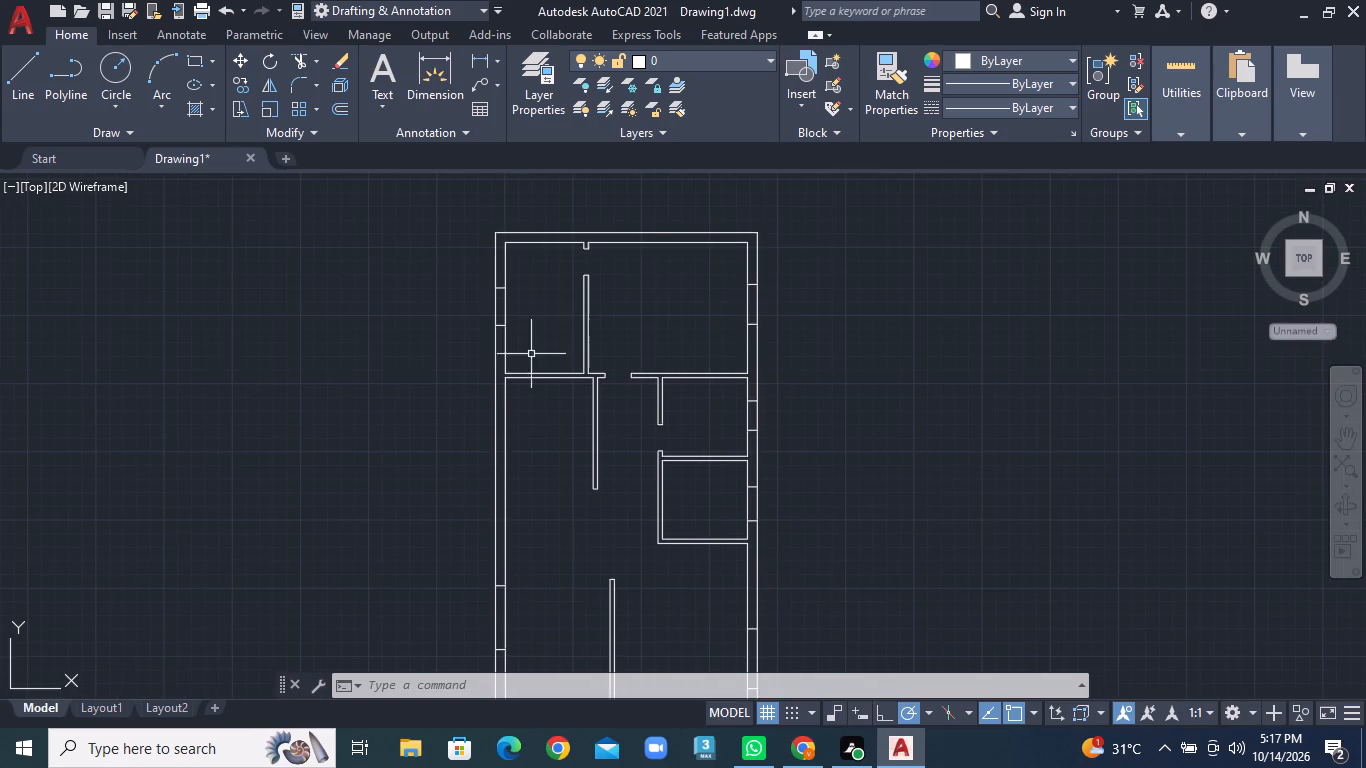
pyautogui.moveTo(549, 286); pyautogui.dragTo(535, 383, button='middle')
pyautogui.scroll(5, 479, 392)
pyautogui.moveTo(515, 407); pyautogui.dragTo(476, 313, button='middle')
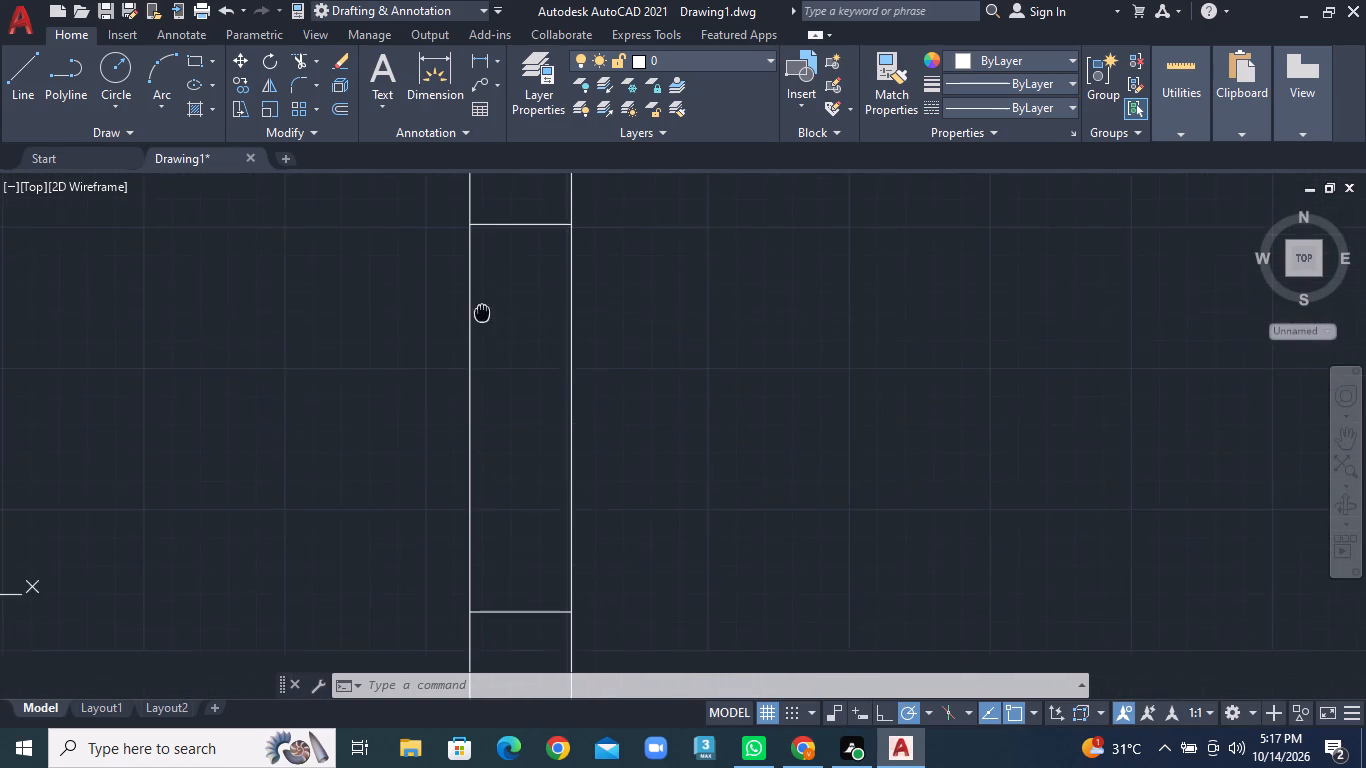
pyautogui.scroll(-1, 482, 352)
pyautogui.click(19, 90)
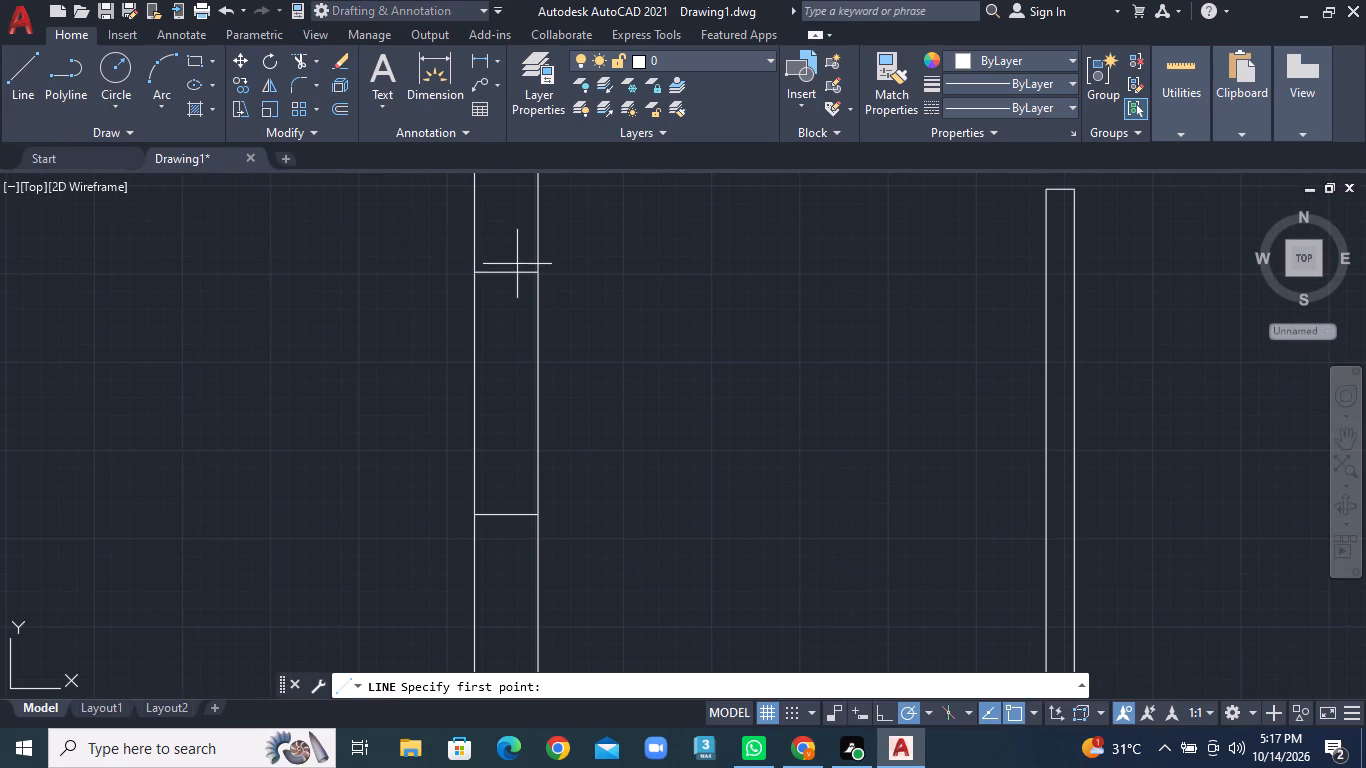
pyautogui.click(505, 271)
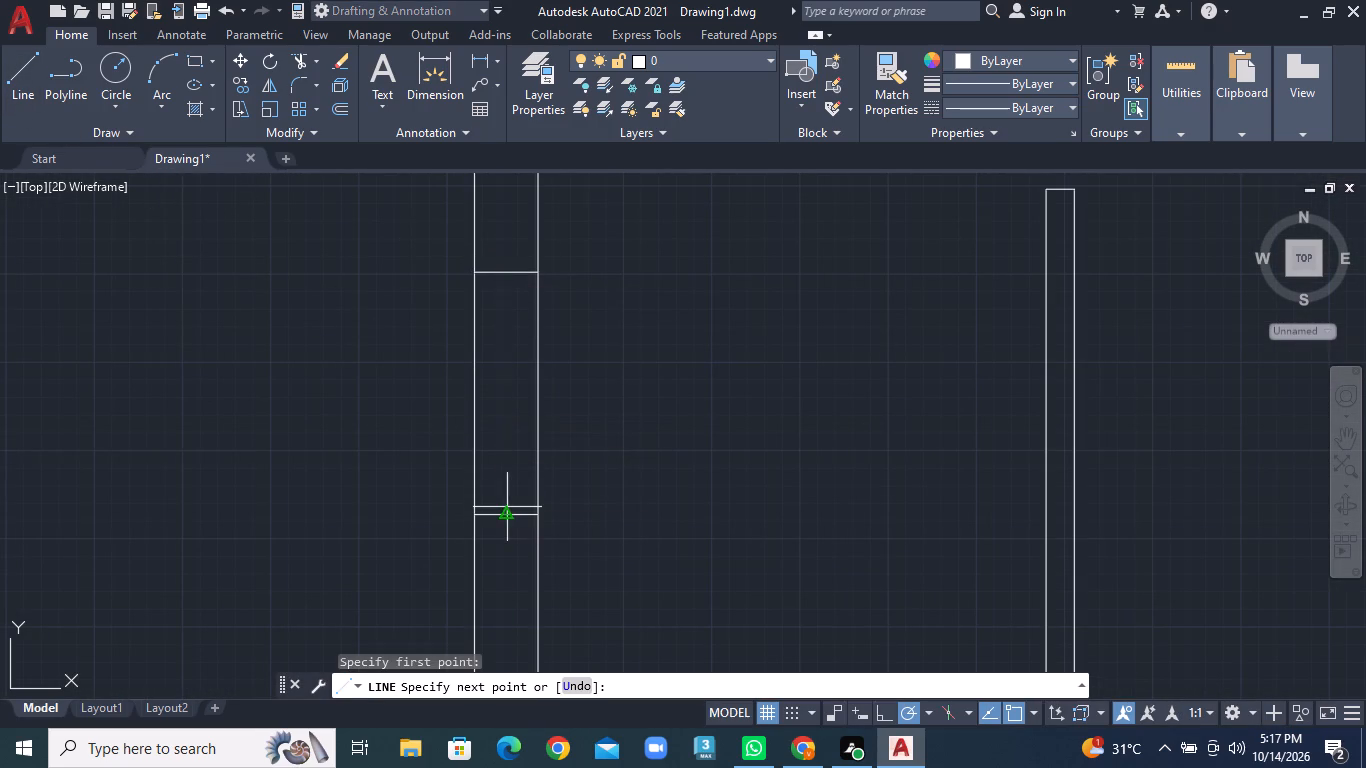
pyautogui.click(507, 507)
pyautogui.rightClick(507, 507)
pyautogui.click(571, 299)
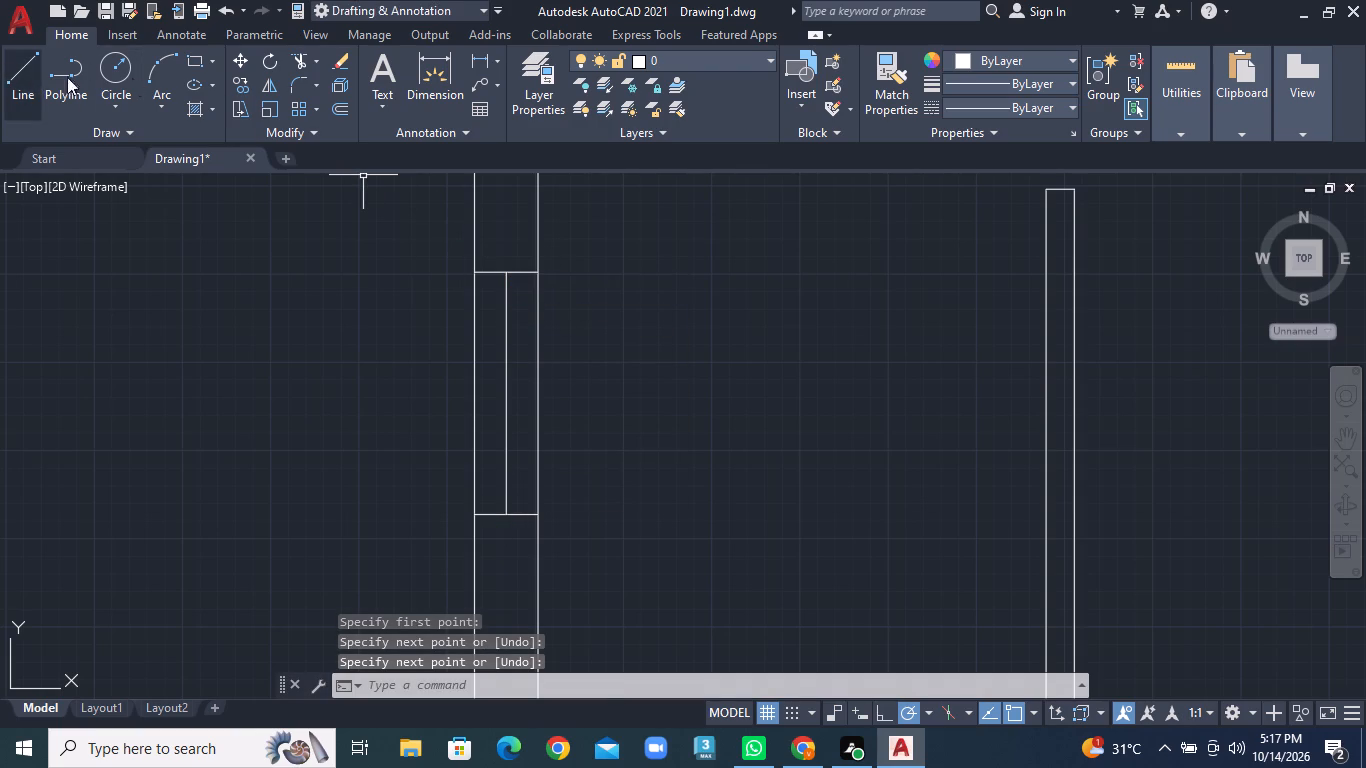
# Offset the centre line of the top-left room's wall opening by 1" to both sides.
pyautogui.click(347, 107)
pyautogui.press('1')
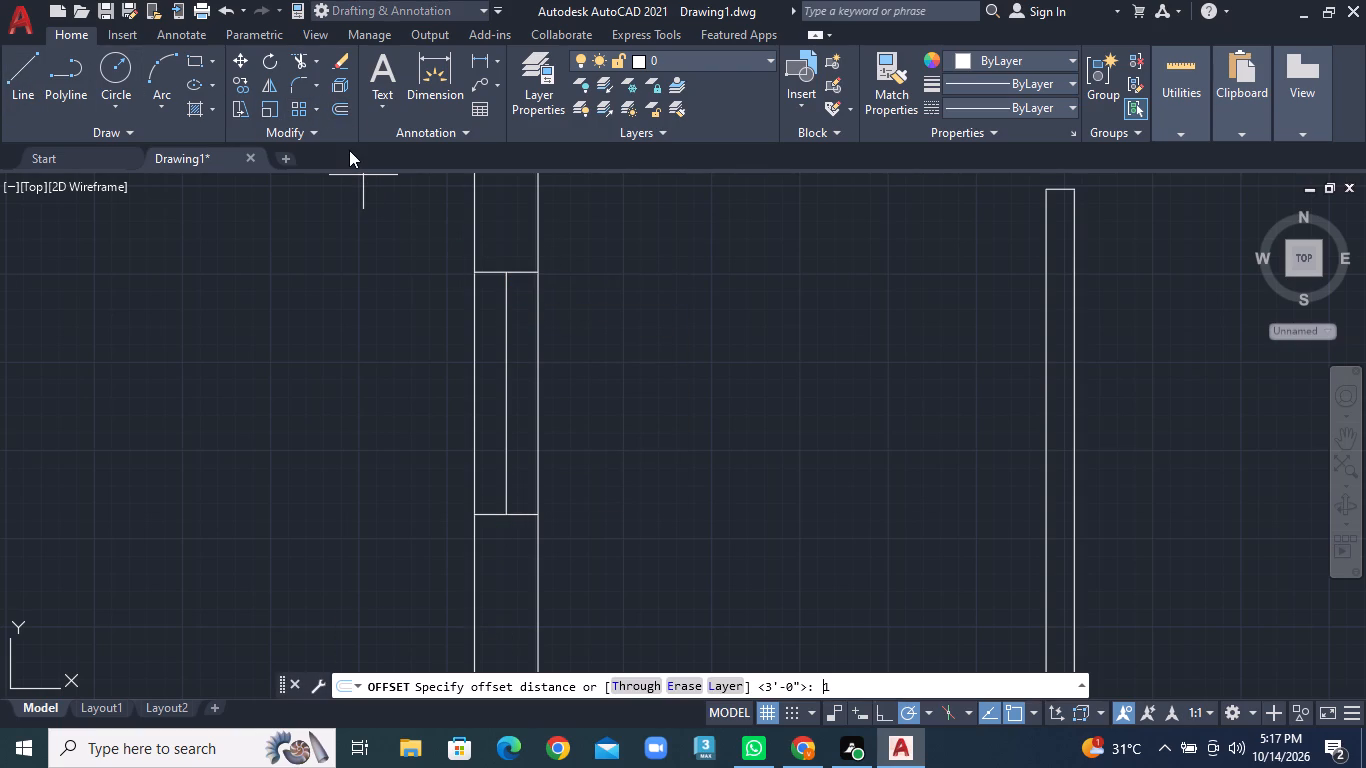
pyautogui.hotkey('shift', '"')
pyautogui.press('Return')
pyautogui.click(509, 361)
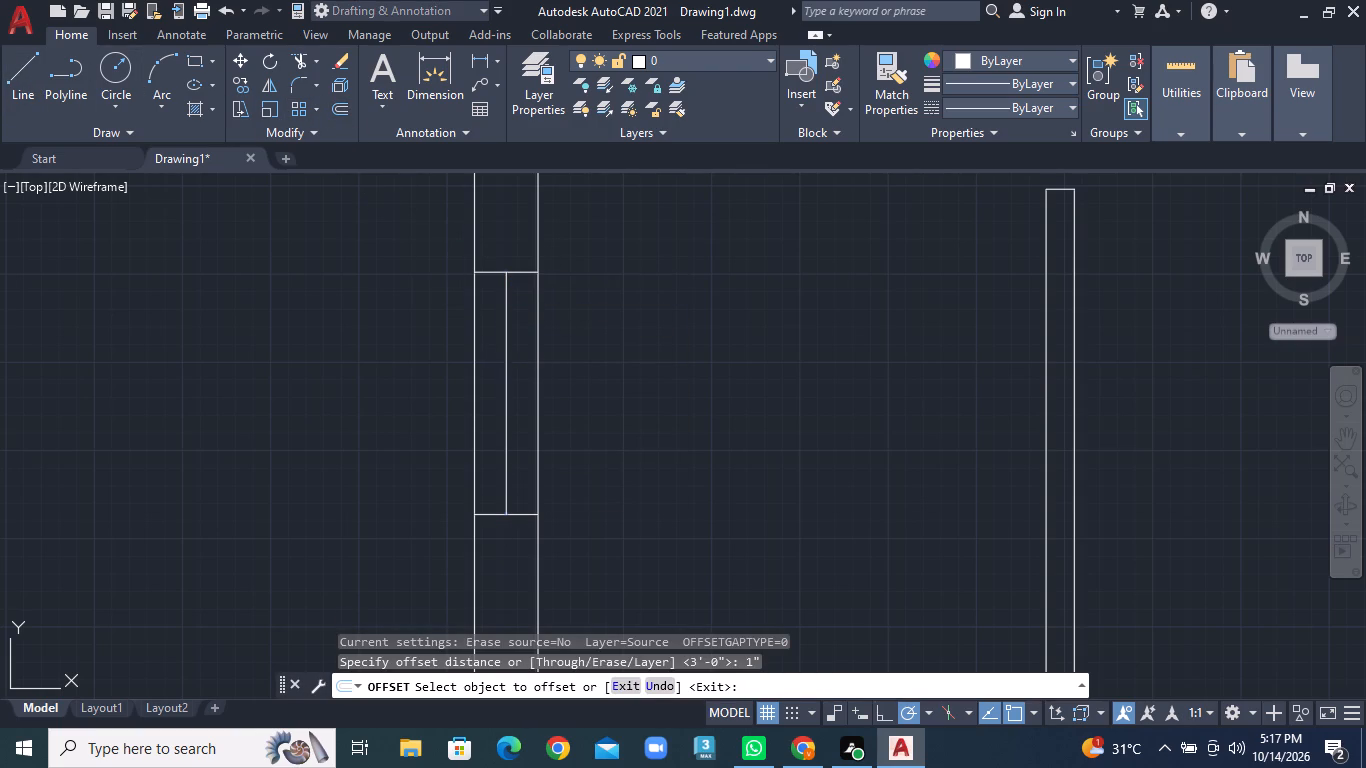
pyautogui.click(481, 358)
pyautogui.doubleClick(511, 354)
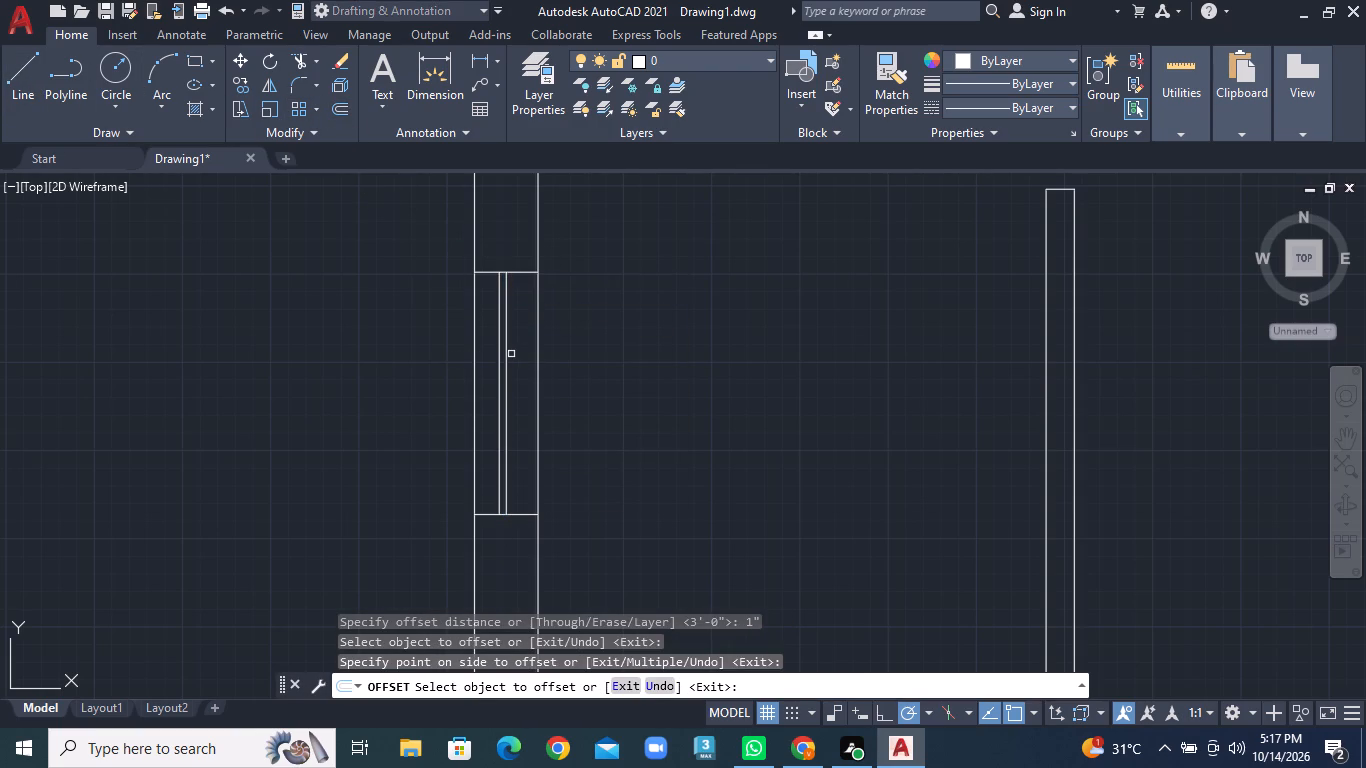
pyautogui.click(507, 354)
pyautogui.click(525, 353)
# Draw a vertical centre line between the midpoints of the opening's two marks in the top-right room's right outer wall.
pyautogui.scroll(-3, 586, 351)
pyautogui.moveTo(753, 312); pyautogui.dragTo(686, 342, button='middle')
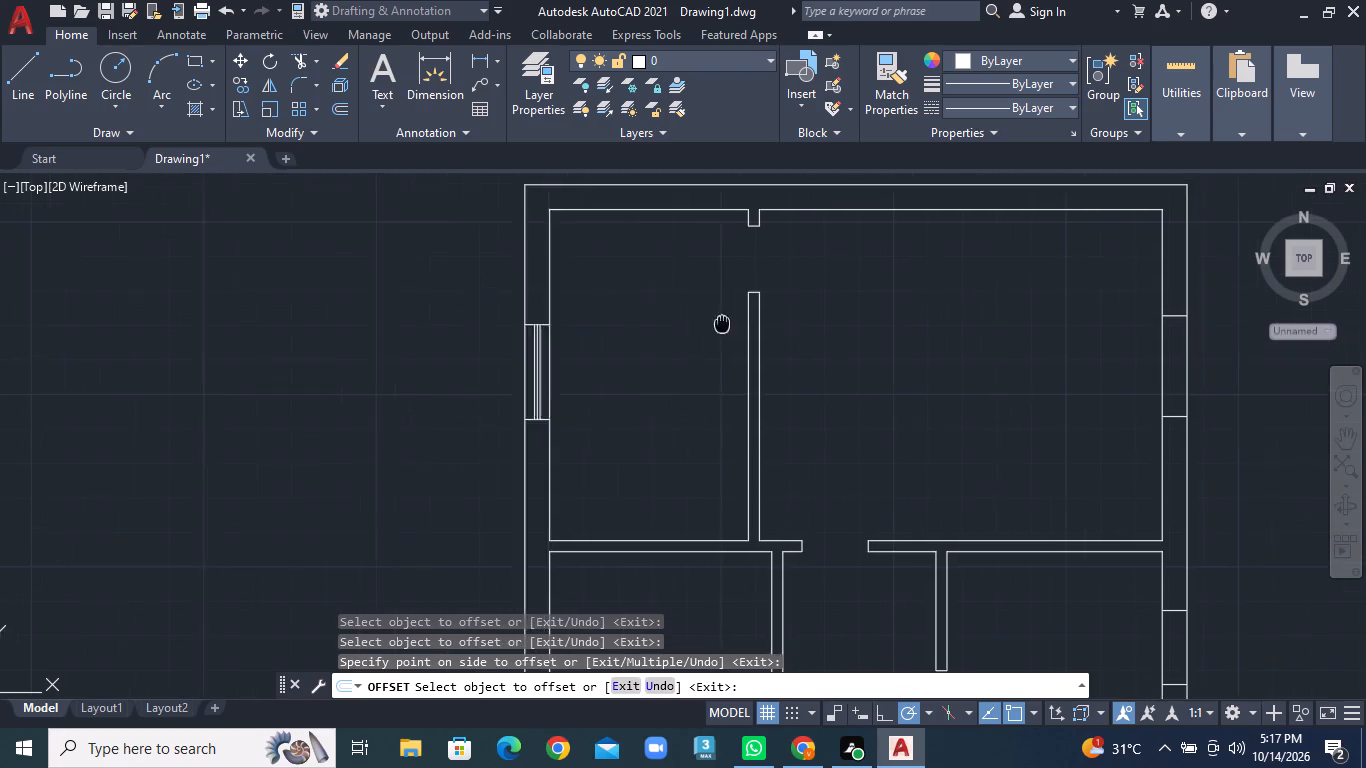
pyautogui.moveTo(686, 342); pyautogui.dragTo(447, 274, button='middle')
pyautogui.moveTo(834, 361); pyautogui.dragTo(583, 381, button='middle')
pyautogui.click(12, 91)
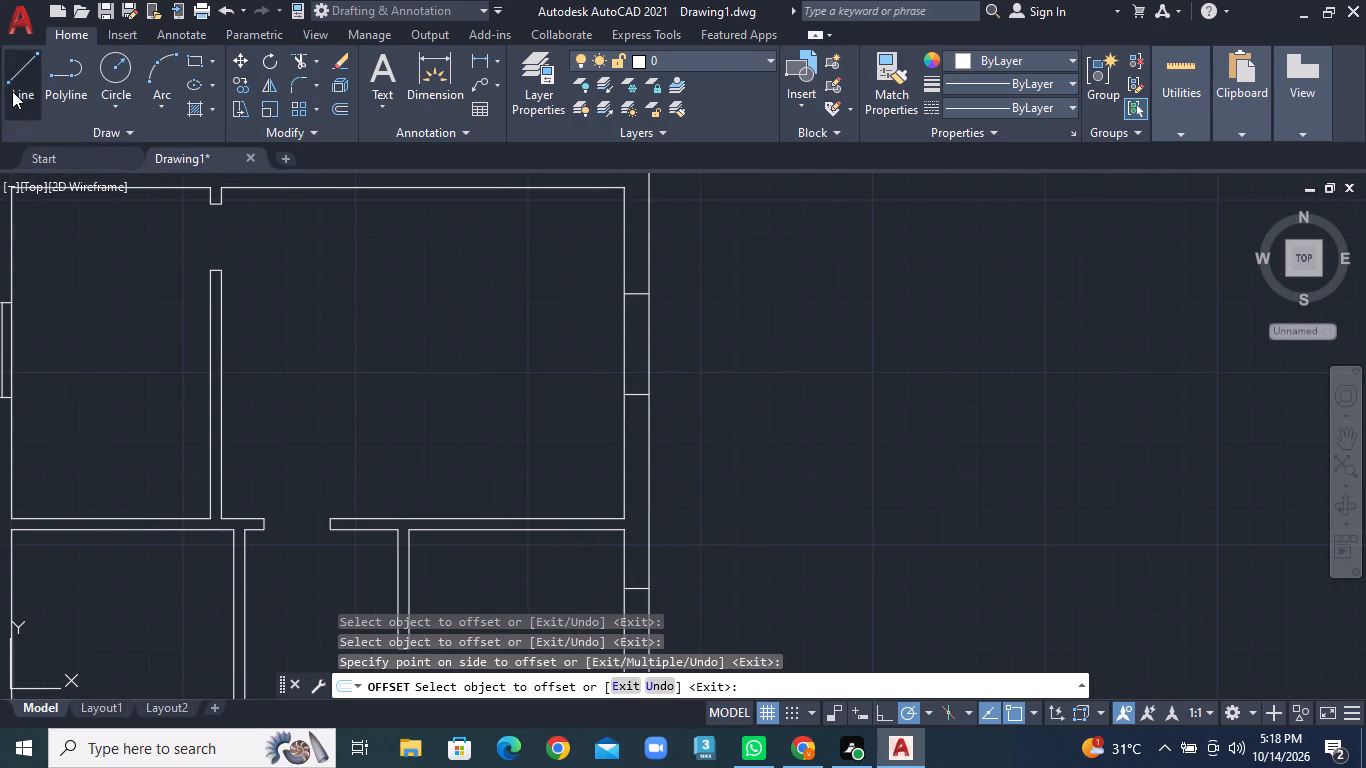
pyautogui.scroll(2, 709, 319)
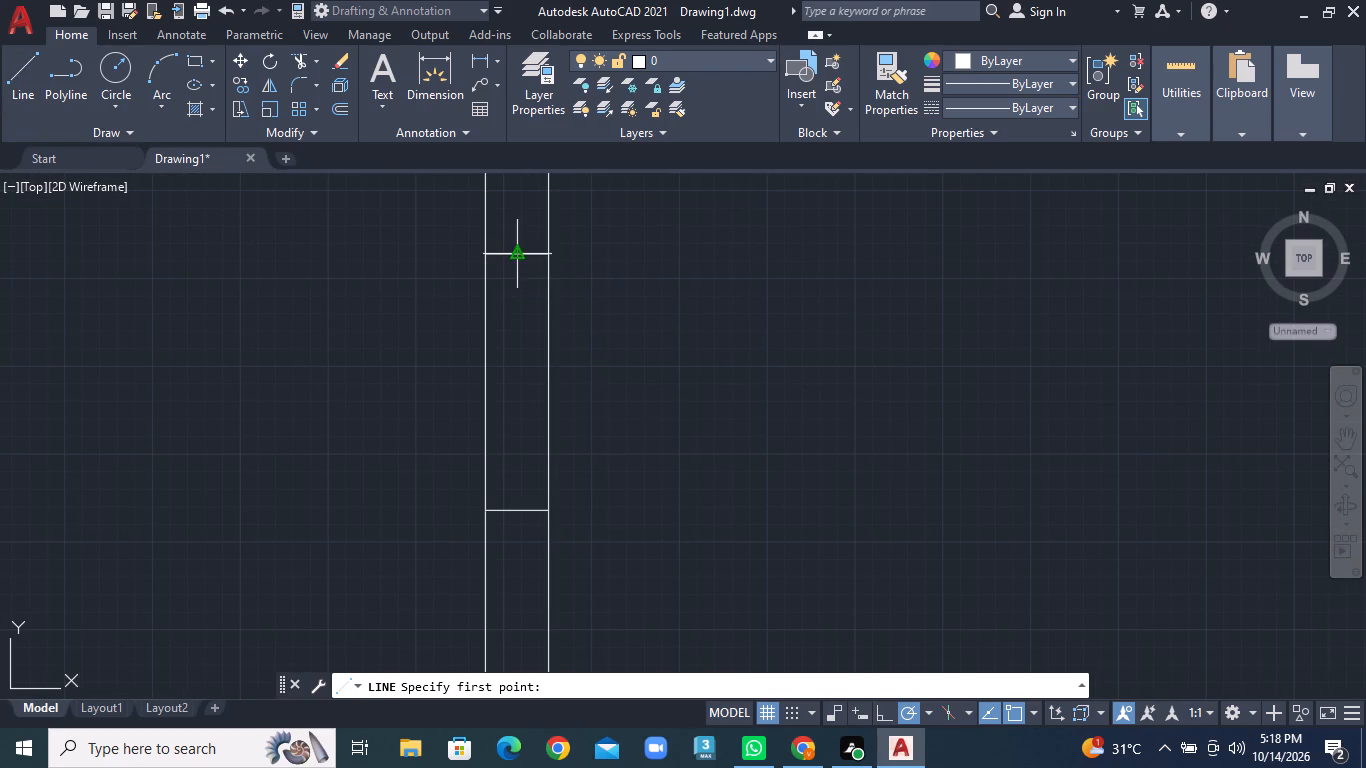
pyautogui.click(514, 258)
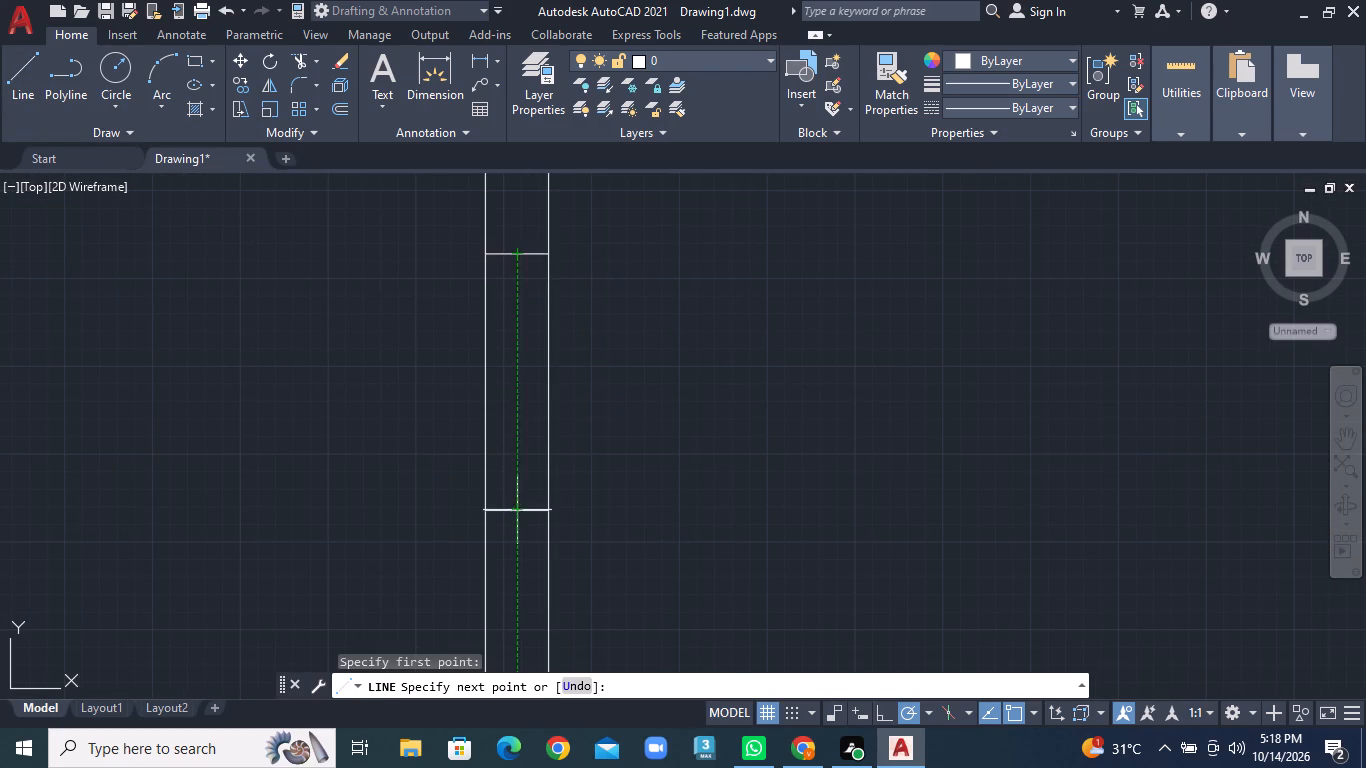
pyautogui.click(515, 506)
pyautogui.rightClick(515, 506)
pyautogui.click(593, 295)
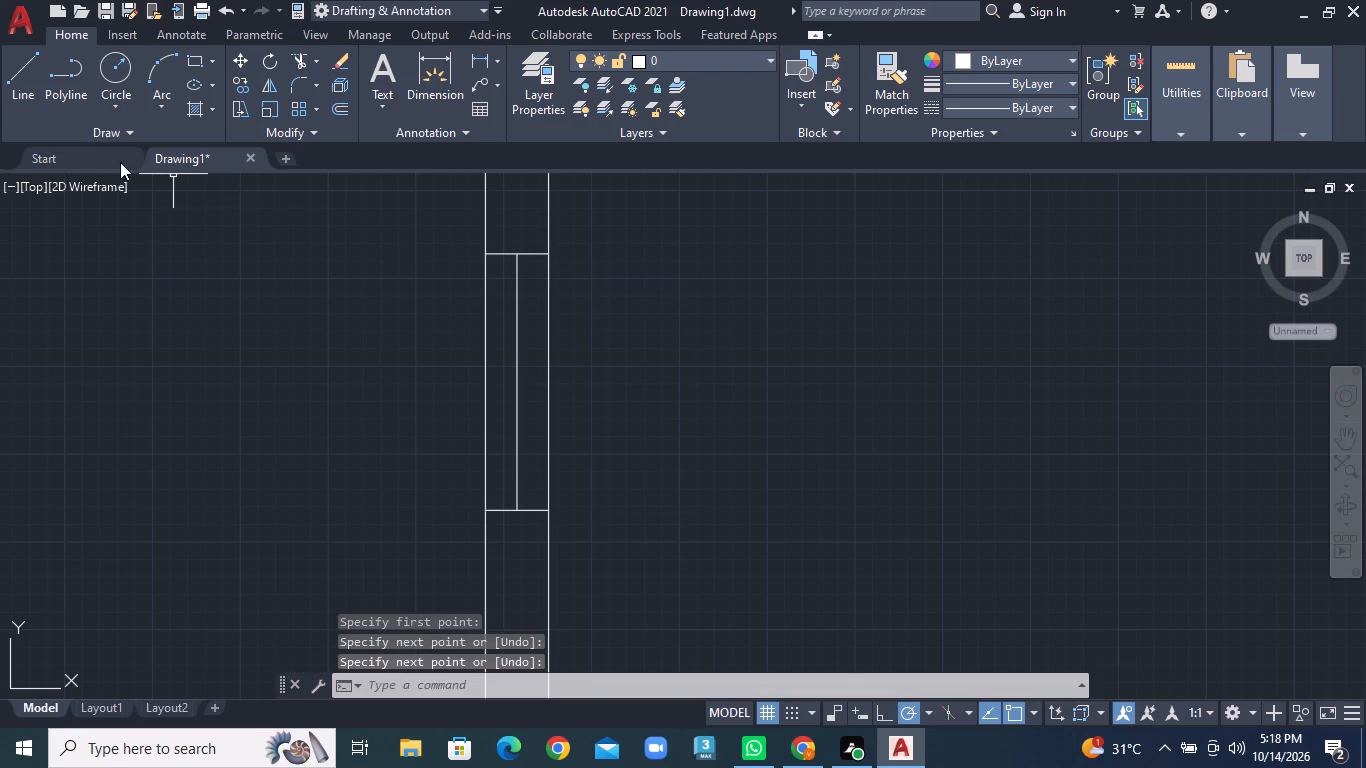
# Offset the centre line of the top-right room's wall opening by 1" to both sides.
pyautogui.click(351, 106)
pyautogui.write('1"')
pyautogui.press('Return')
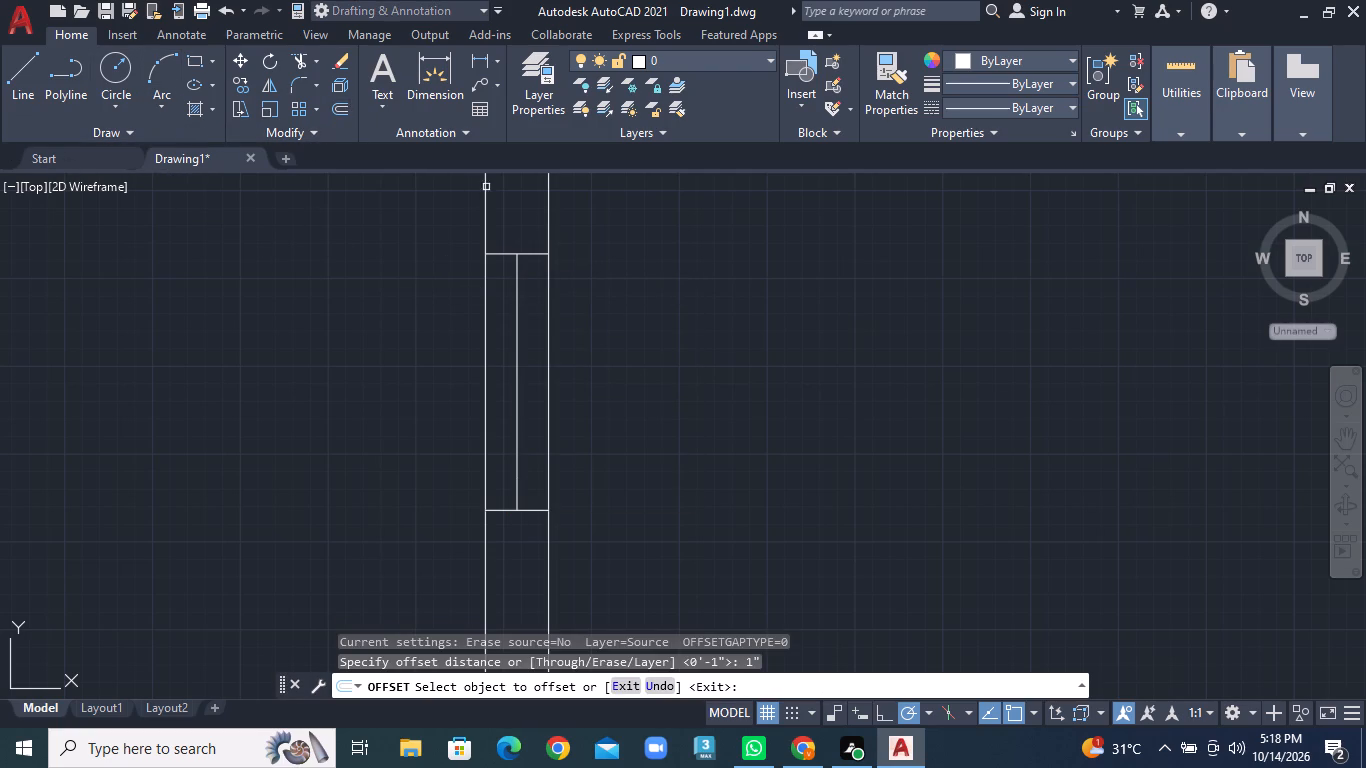
pyautogui.click(516, 304)
pyautogui.click(487, 304)
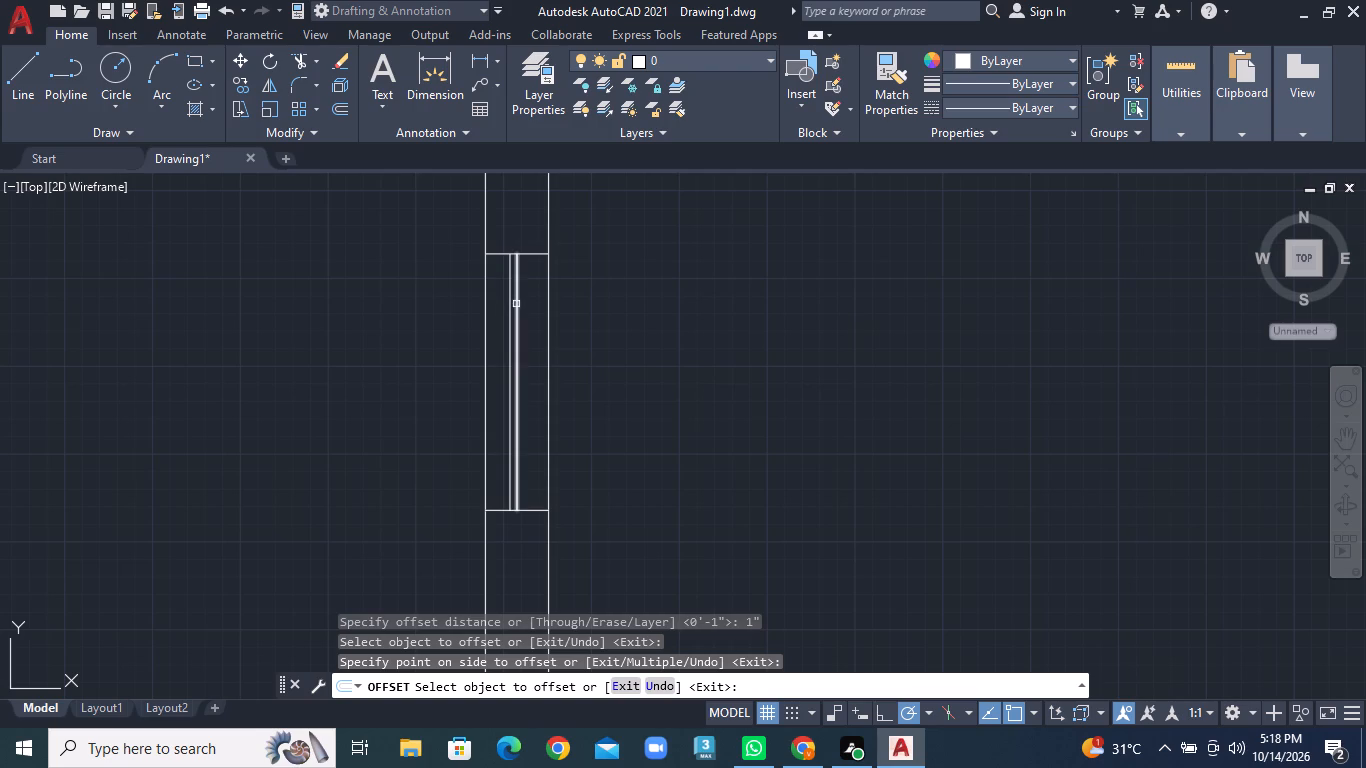
pyautogui.click(516, 304)
pyautogui.click(534, 300)
# Draw a vertical centre line between the opening marks' midpoints in the right outer wall of the small room below the top-right room.
pyautogui.scroll(-3, 537, 329)
pyautogui.scroll(-1, 602, 408)
pyautogui.moveTo(615, 468); pyautogui.dragTo(637, 284, button='middle')
pyautogui.scroll(2, 617, 336)
pyautogui.moveTo(611, 394); pyautogui.dragTo(618, 309, button='middle')
pyautogui.click(33, 81)
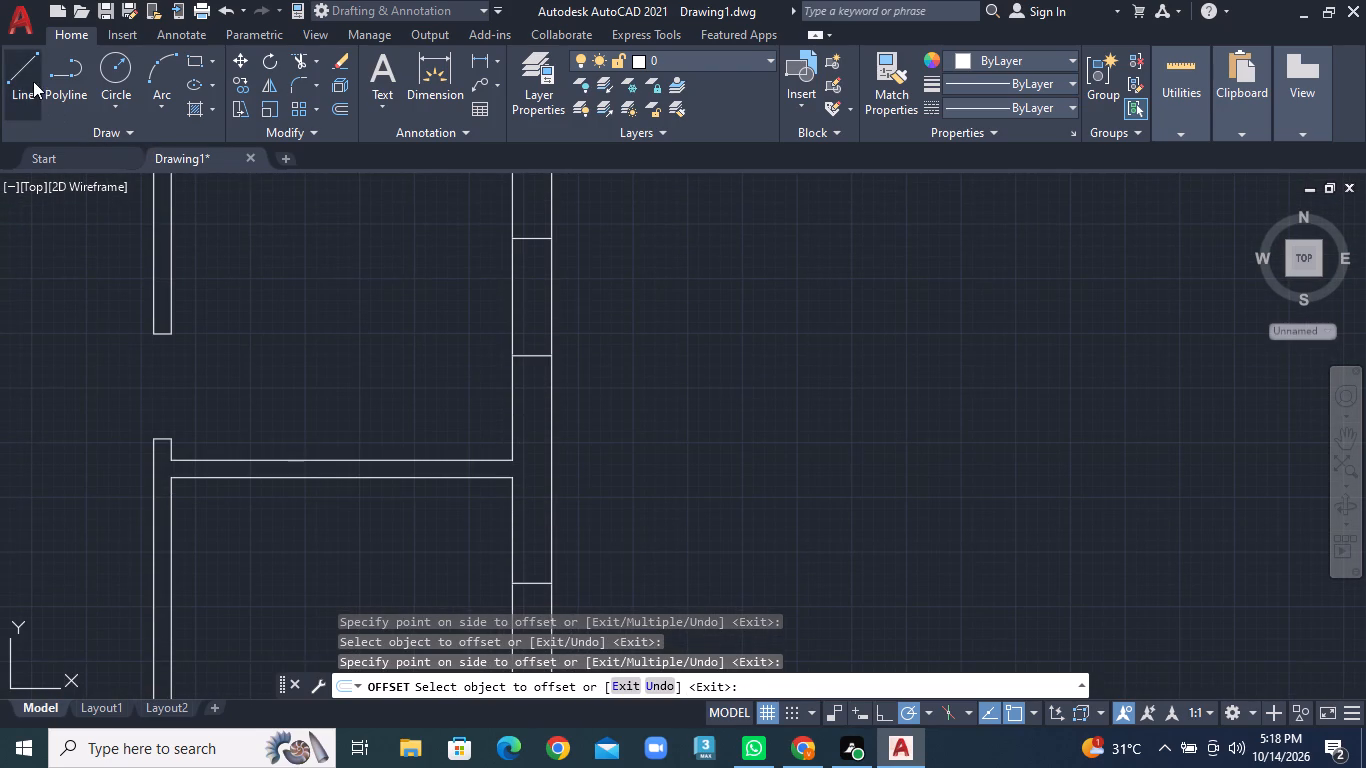
pyautogui.click(532, 239)
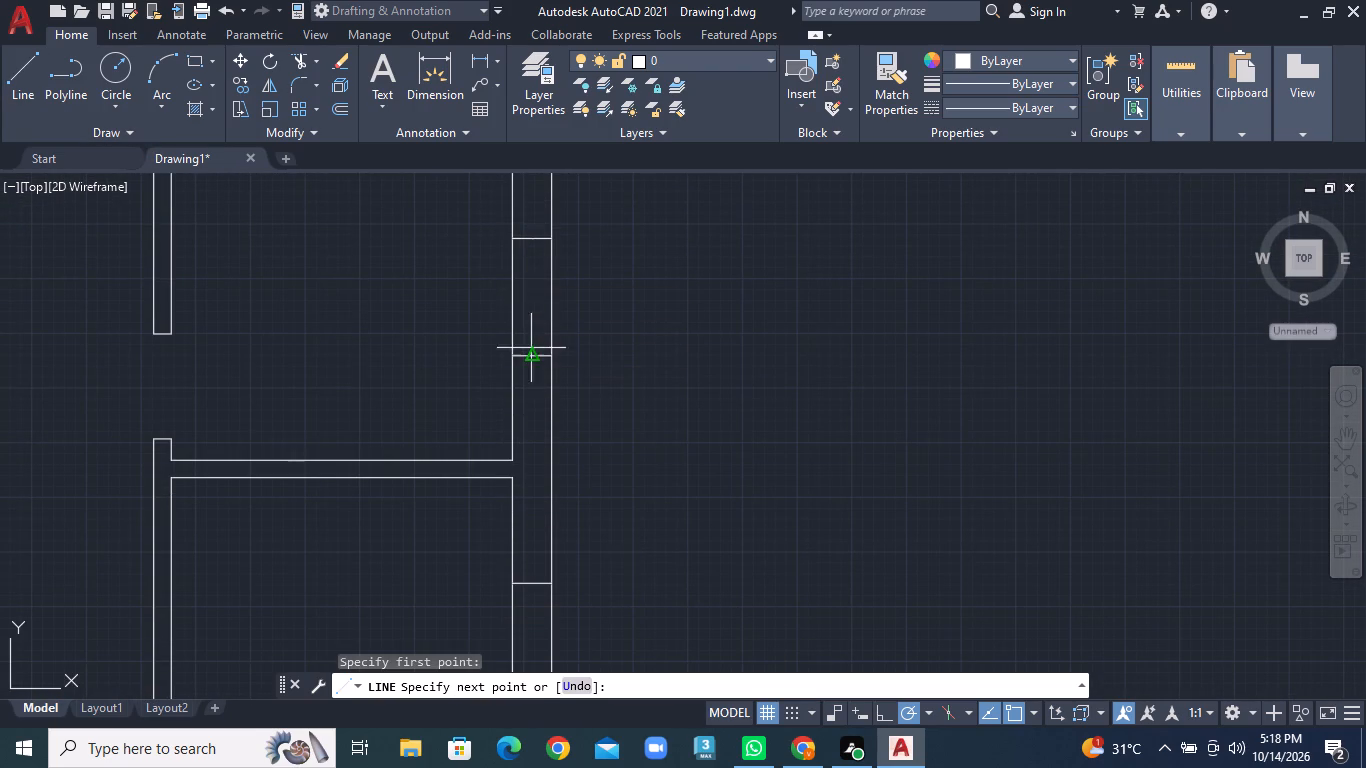
pyautogui.click(533, 354)
pyautogui.rightClick(533, 354)
pyautogui.click(552, 364)
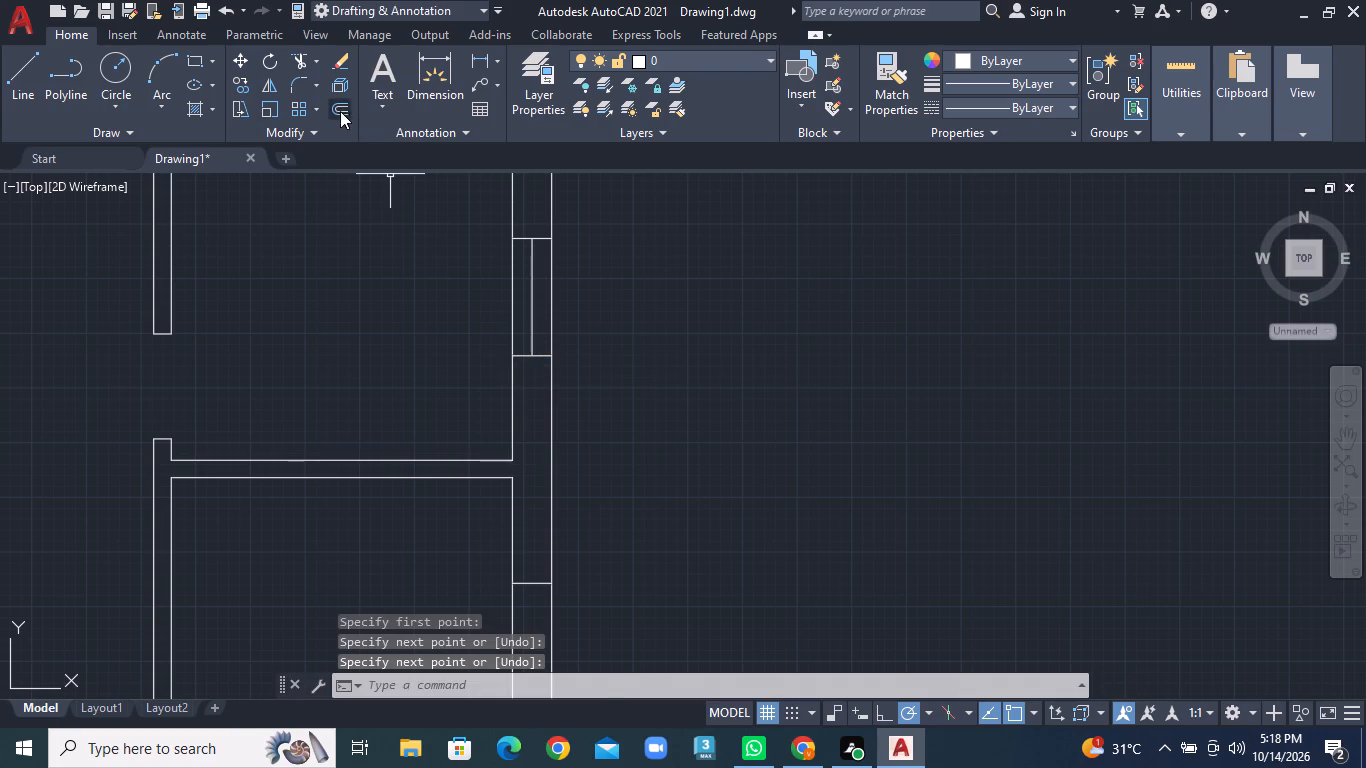
# Offset the opening's centre line by 1" to both sides in the outer wall of the small room below the top-right room.
pyautogui.click(338, 111)
pyautogui.press('1')
pyautogui.hotkey('shift', '"')
pyautogui.press('Return')
pyautogui.scroll(1, 569, 295)
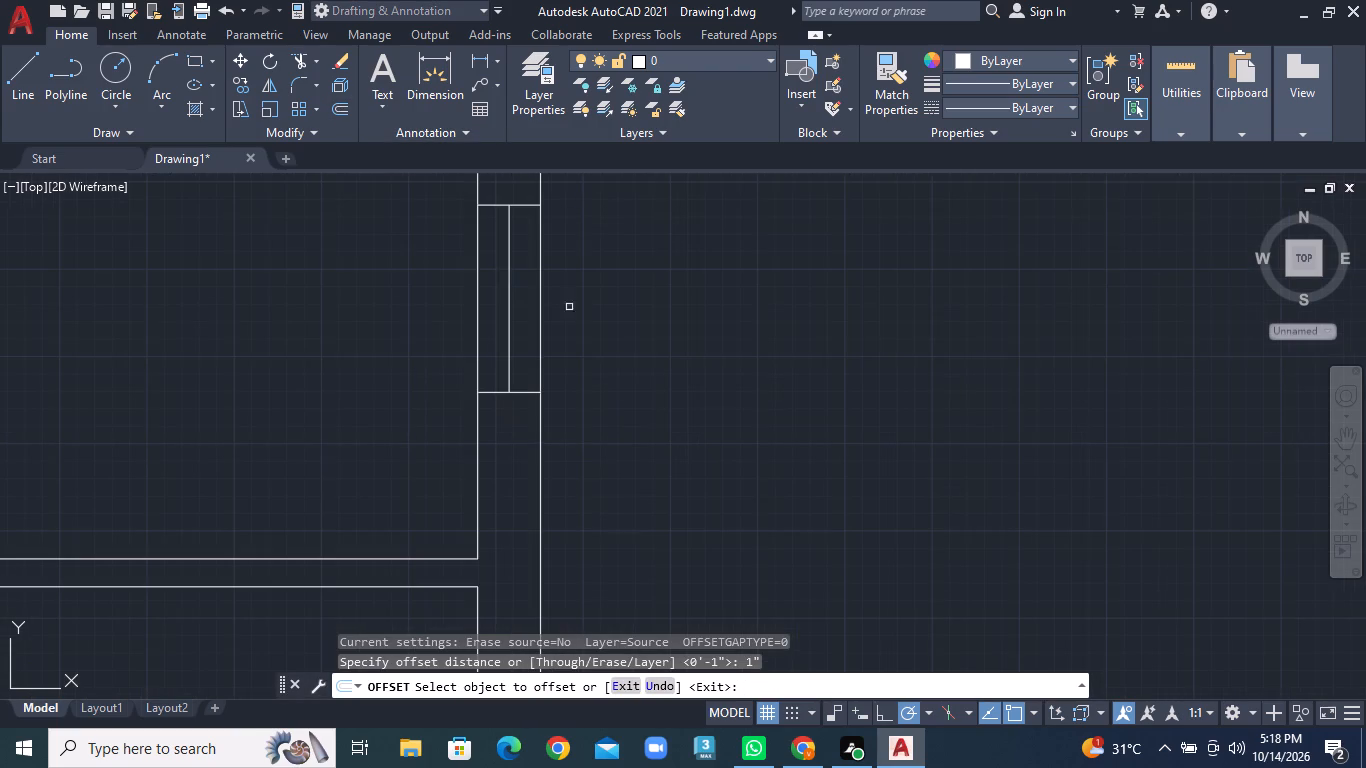
pyautogui.click(510, 289)
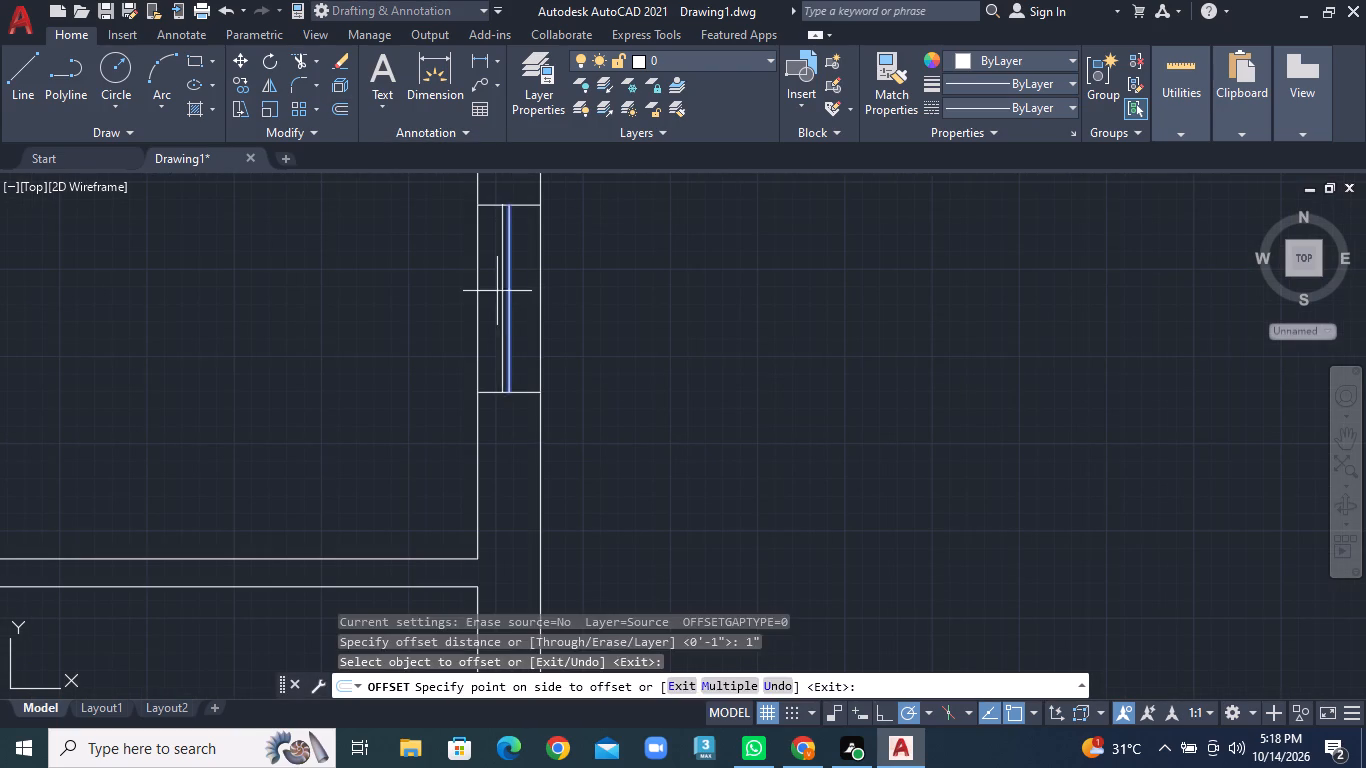
pyautogui.click(487, 292)
pyautogui.click(511, 289)
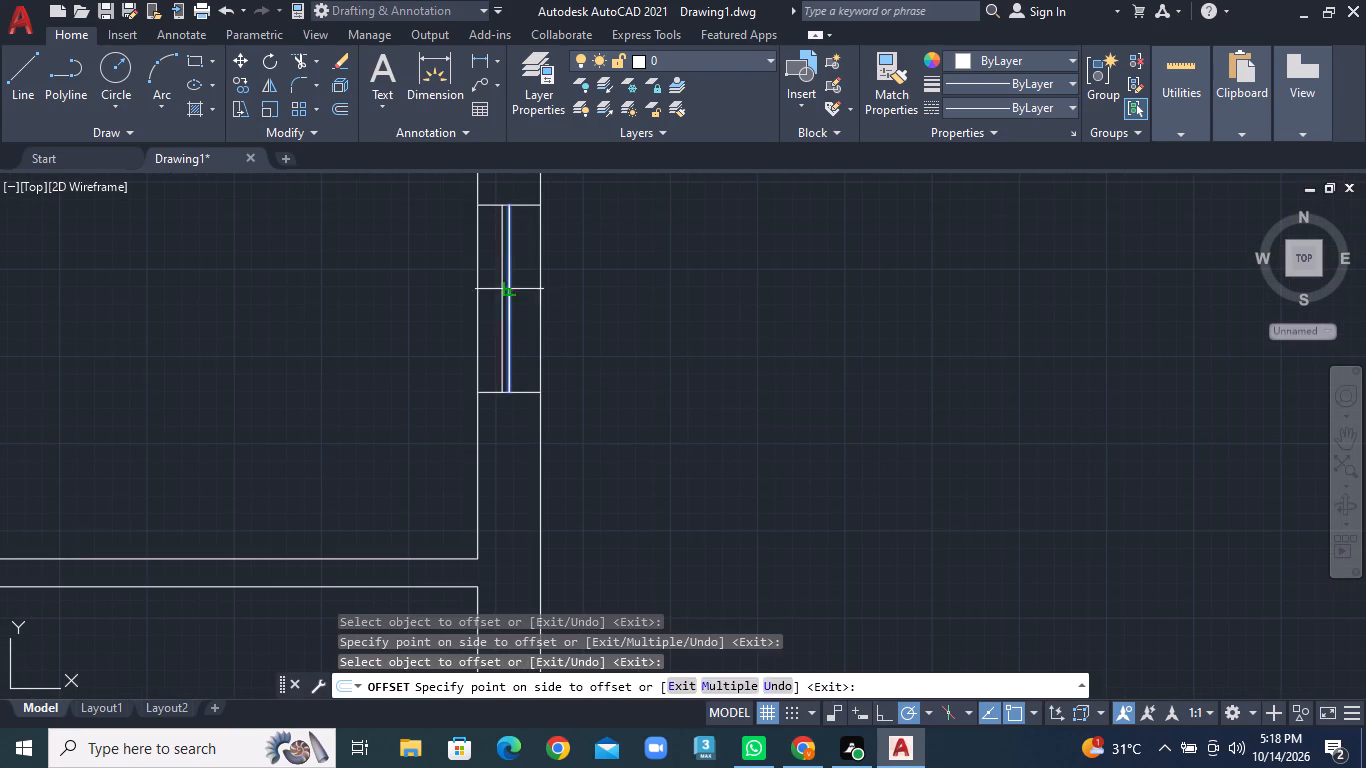
pyautogui.click(533, 289)
pyautogui.scroll(-2, 546, 397)
pyautogui.moveTo(614, 500); pyautogui.dragTo(654, 307, button='middle')
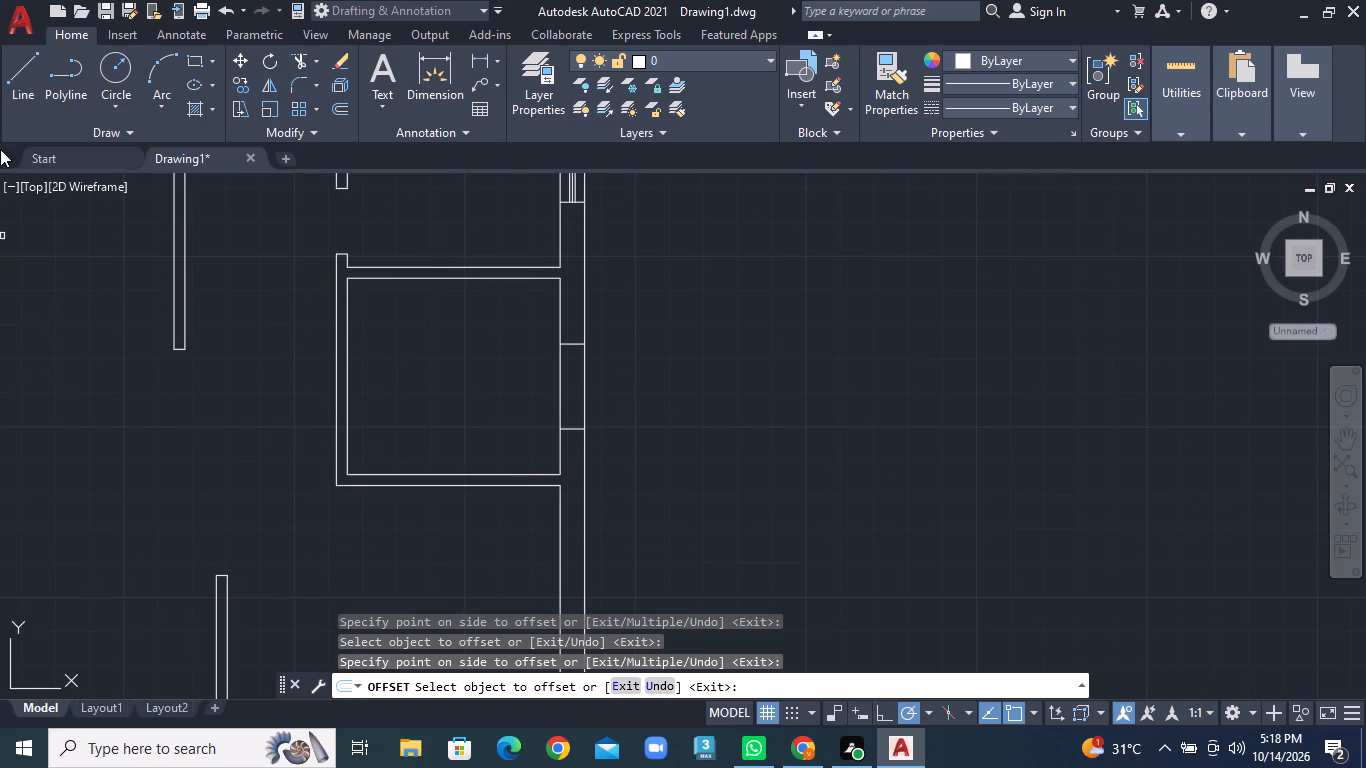
# Draw a vertical centre line between the midpoints of the opening's marks in the right outer wall of the enclosed small rectangular room.
pyautogui.click(19, 88)
pyautogui.scroll(1, 715, 445)
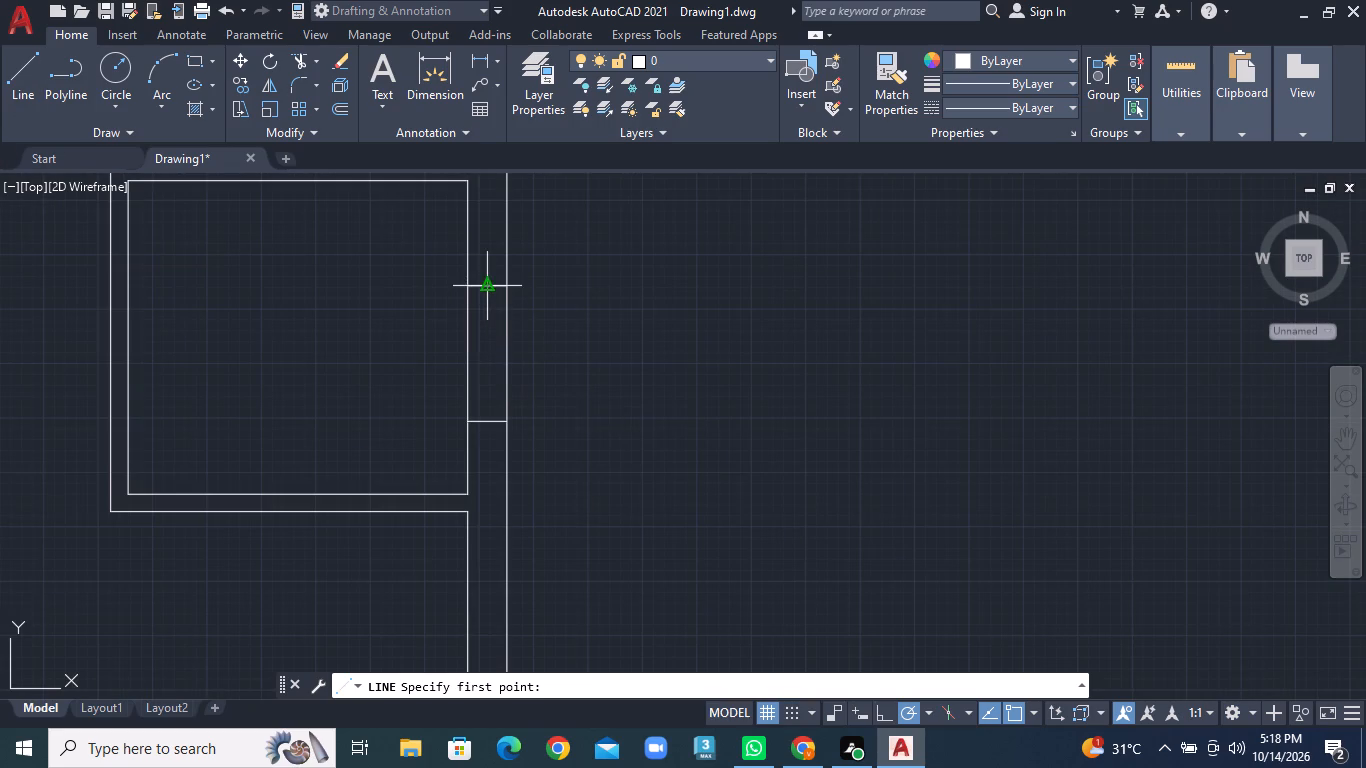
pyautogui.click(483, 291)
pyautogui.click(483, 415)
pyautogui.rightClick(483, 415)
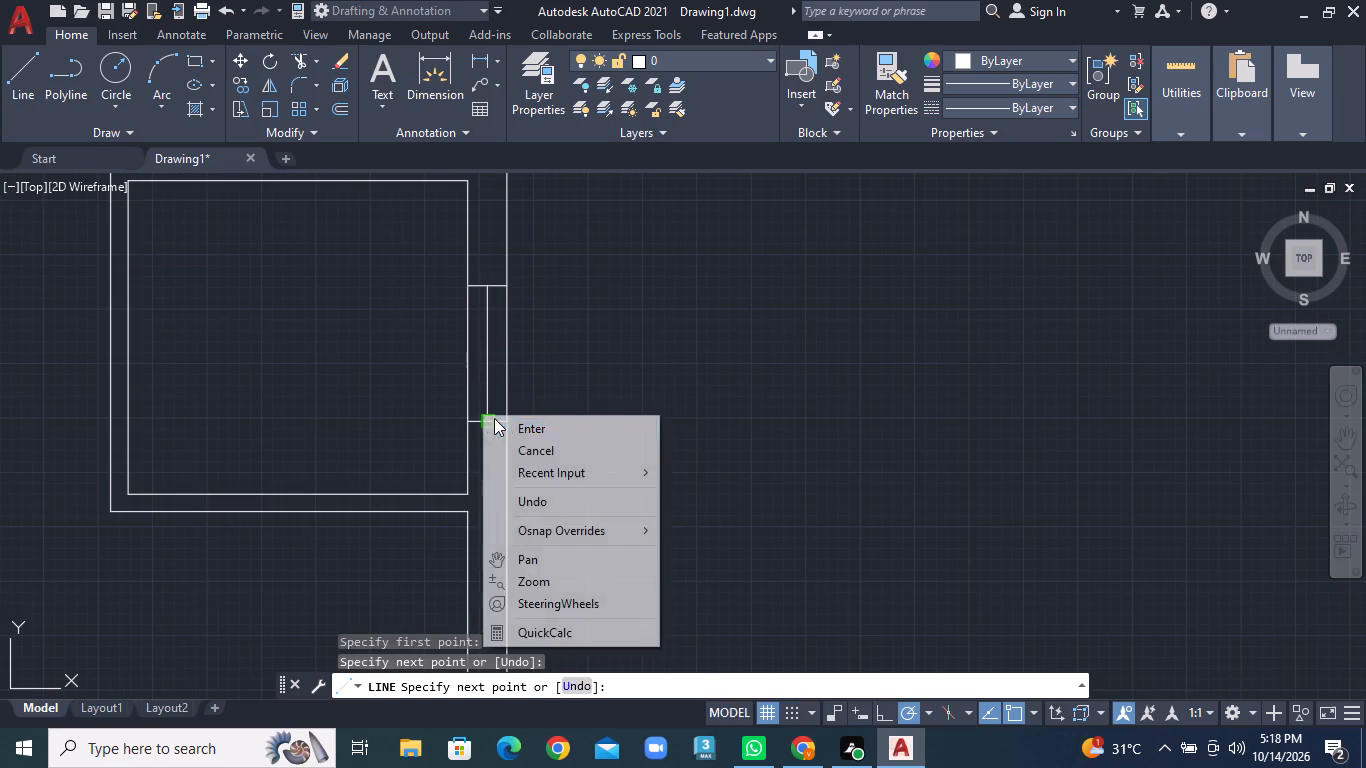
pyautogui.click(513, 424)
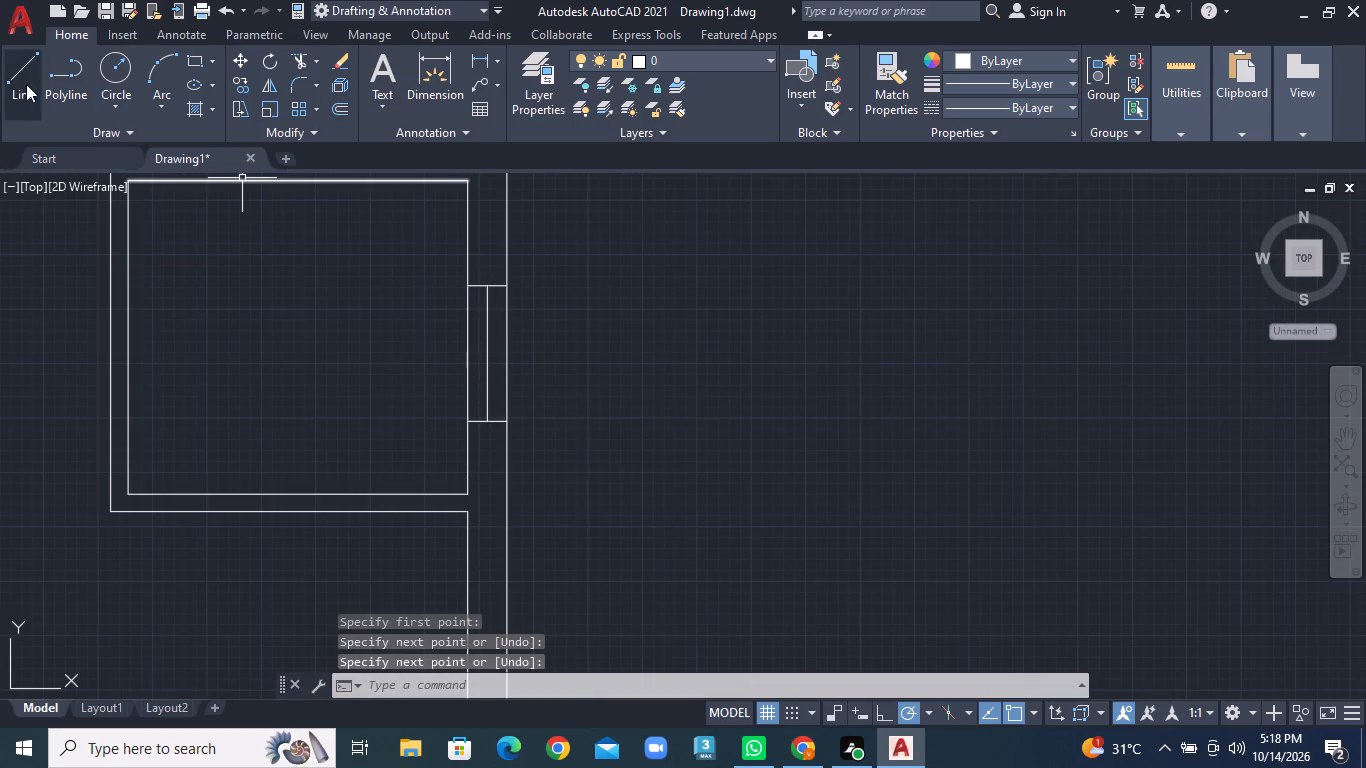
# Offset the opening's centre line by 1" to both sides in the enclosed small room's right outer wall.
pyautogui.click(29, 84)
pyautogui.click(336, 112)
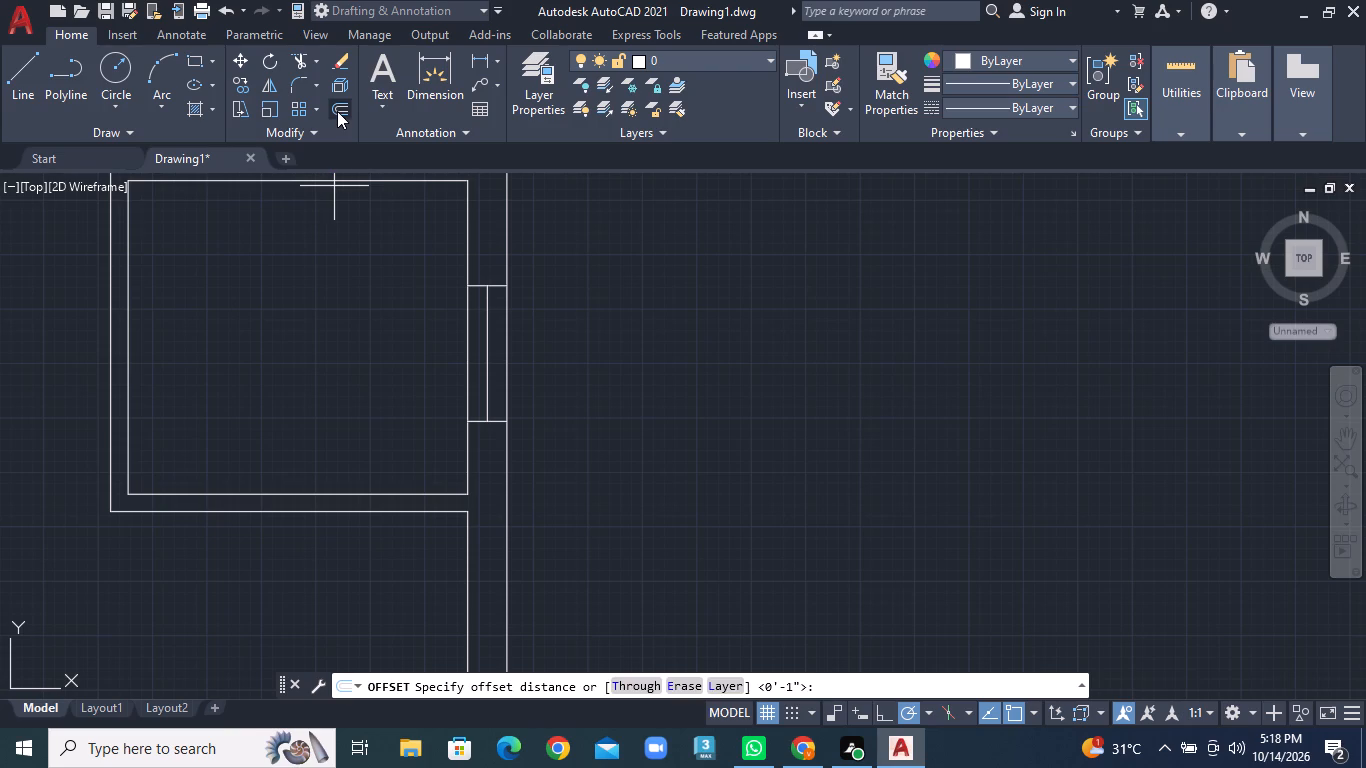
pyautogui.press('1')
pyautogui.hotkey('shift', '"')
pyautogui.press('Return')
pyautogui.scroll(1, 464, 305)
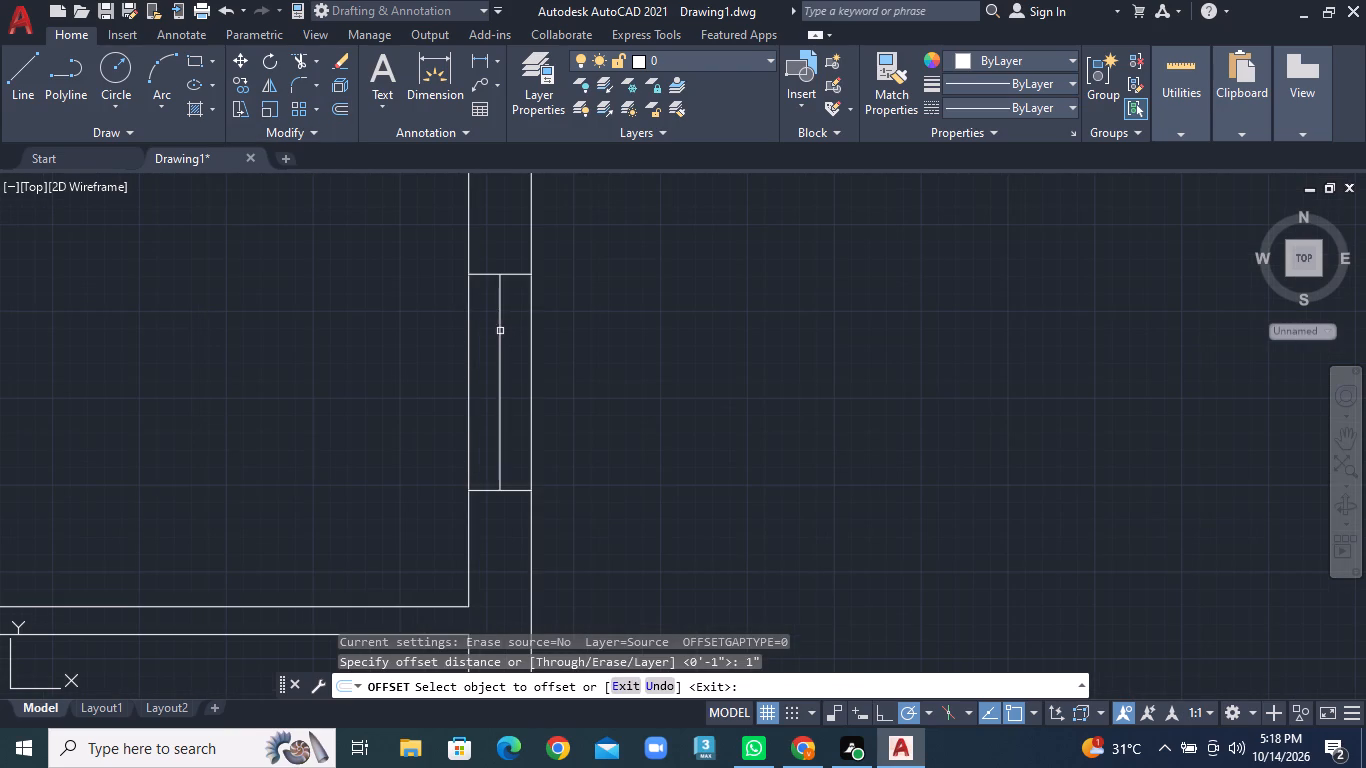
pyautogui.click(499, 331)
pyautogui.click(483, 331)
pyautogui.click(500, 330)
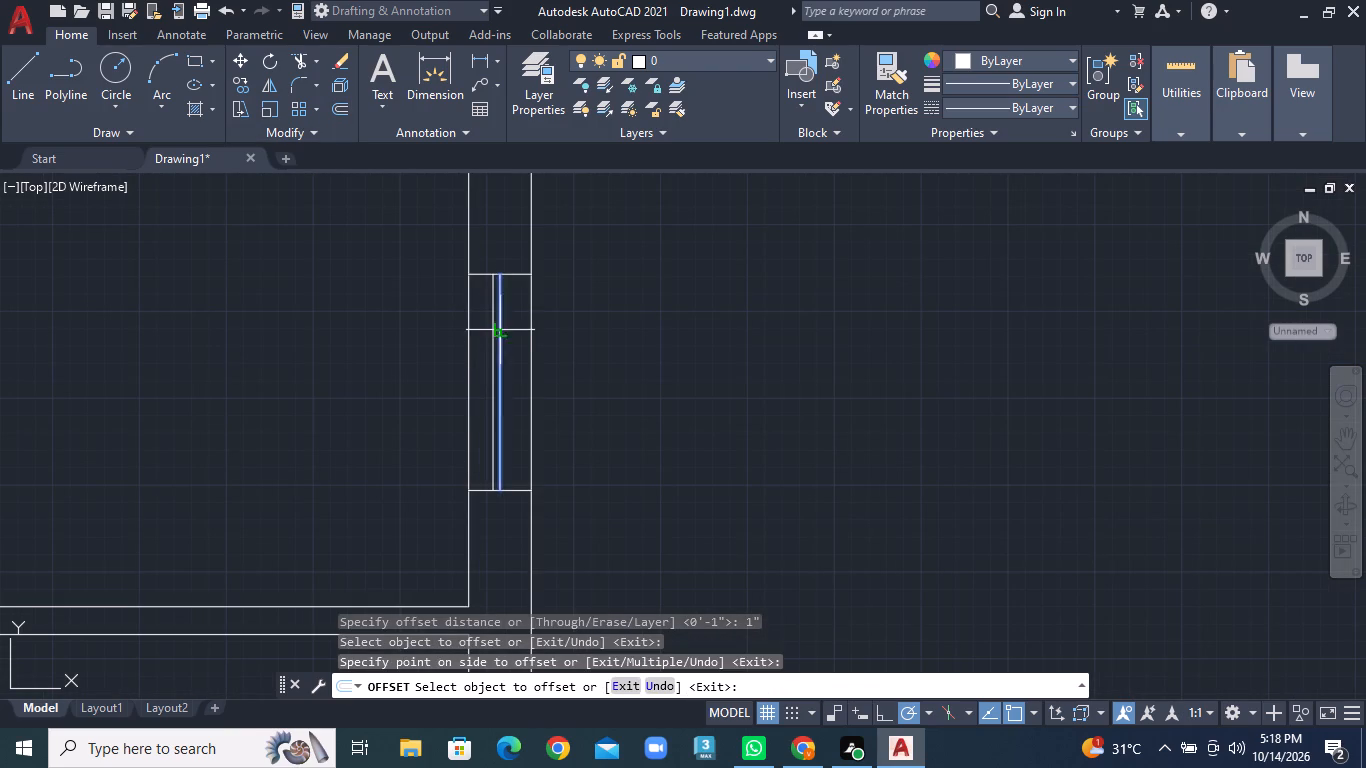
pyautogui.click(521, 329)
# Draw a vertical centre line between the midpoints of the opening's two marks in the bottom-right room's right outer wall.
pyautogui.scroll(-2, 558, 370)
pyautogui.moveTo(579, 472); pyautogui.dragTo(617, 292, button='middle')
pyautogui.scroll(-1, 607, 454)
pyautogui.moveTo(617, 472); pyautogui.dragTo(608, 326, button='middle')
pyautogui.click(6, 82)
pyautogui.scroll(1, 530, 368)
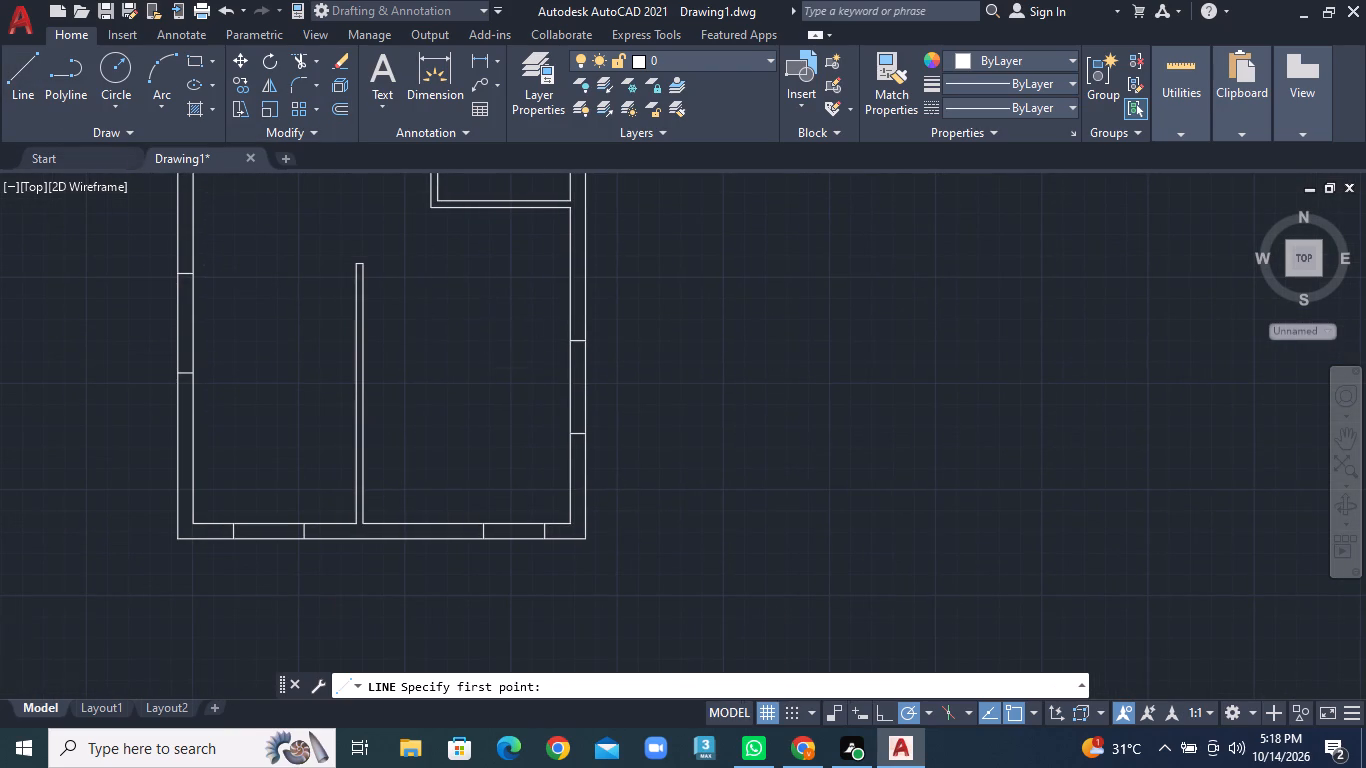
pyautogui.doubleClick(603, 325)
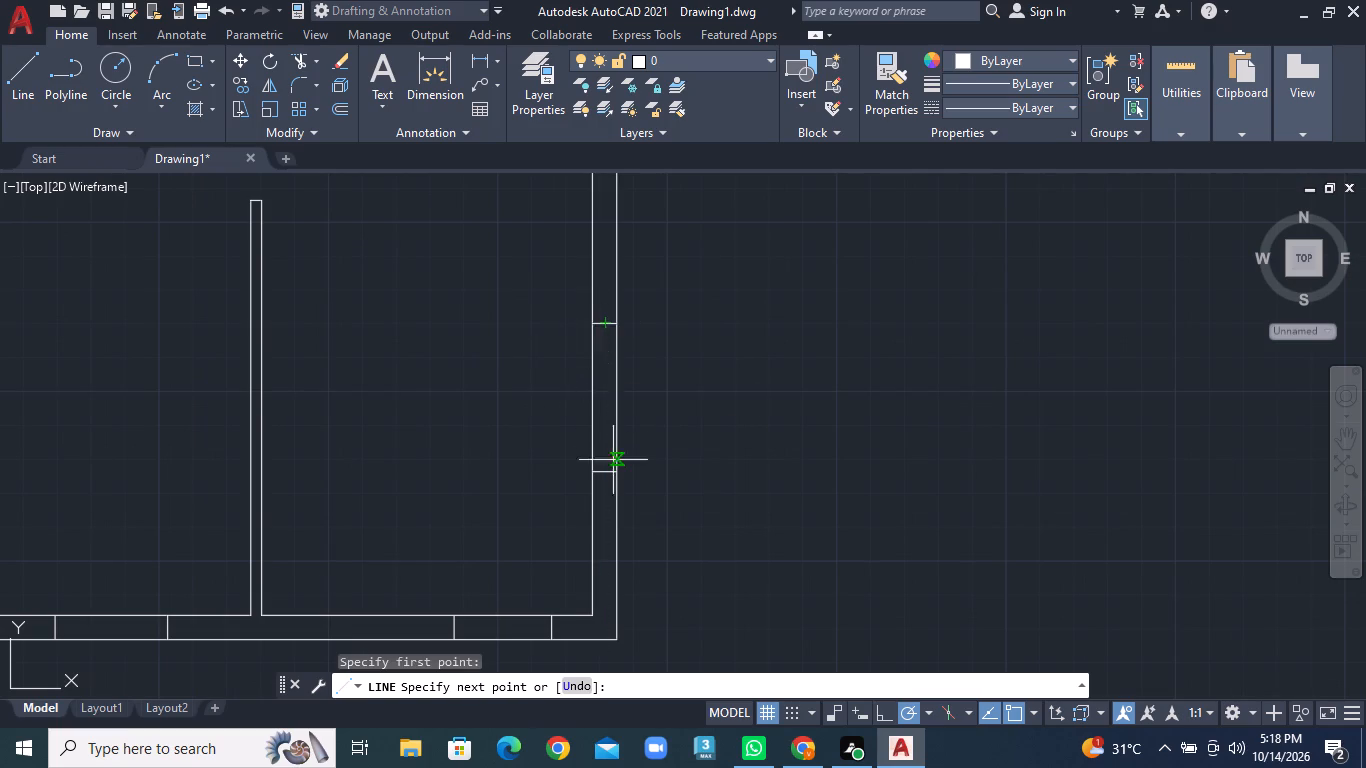
pyautogui.click(599, 471)
pyautogui.scroll(1, 599, 471)
pyautogui.rightClick(599, 471)
pyautogui.click(626, 479)
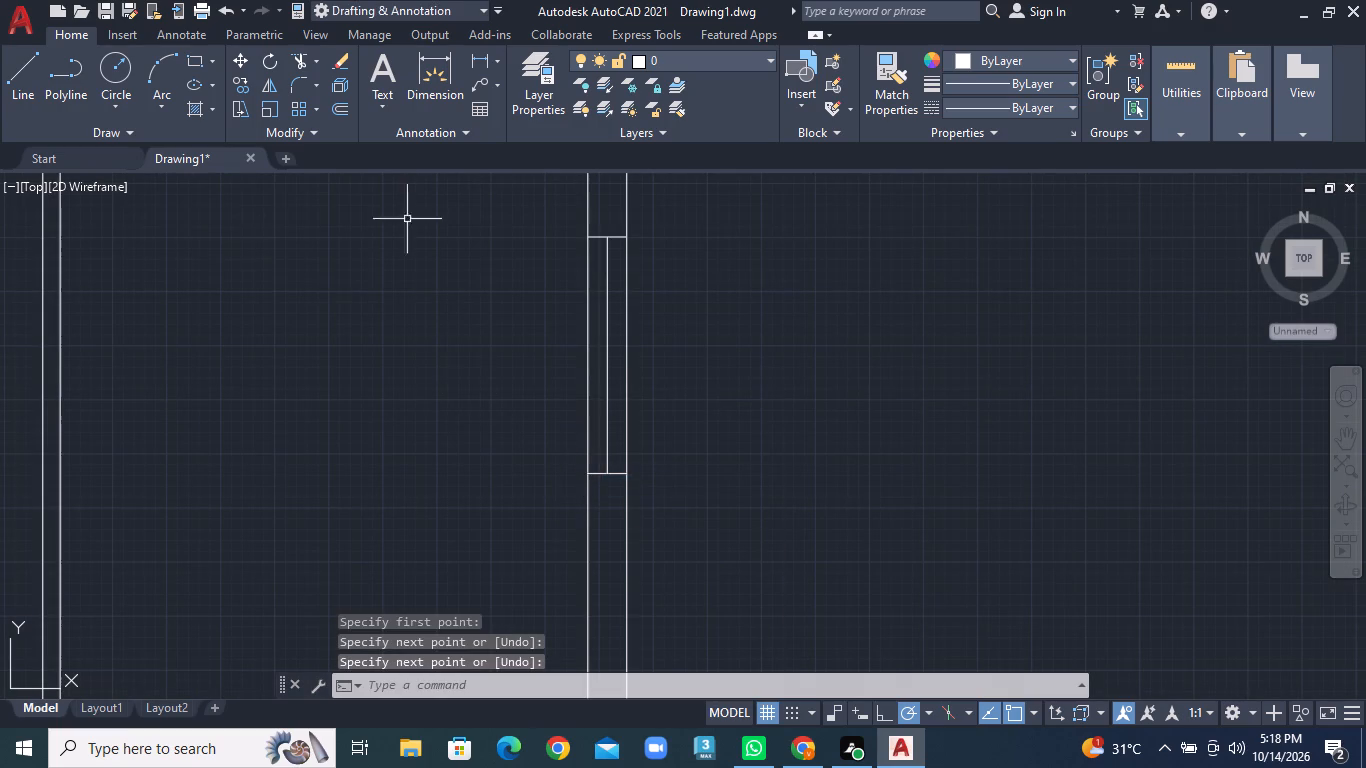
# Offset the centre line of the opening in the bottom-right room's right outer wall by 1" to both sides.
pyautogui.click(339, 105)
pyautogui.press('1')
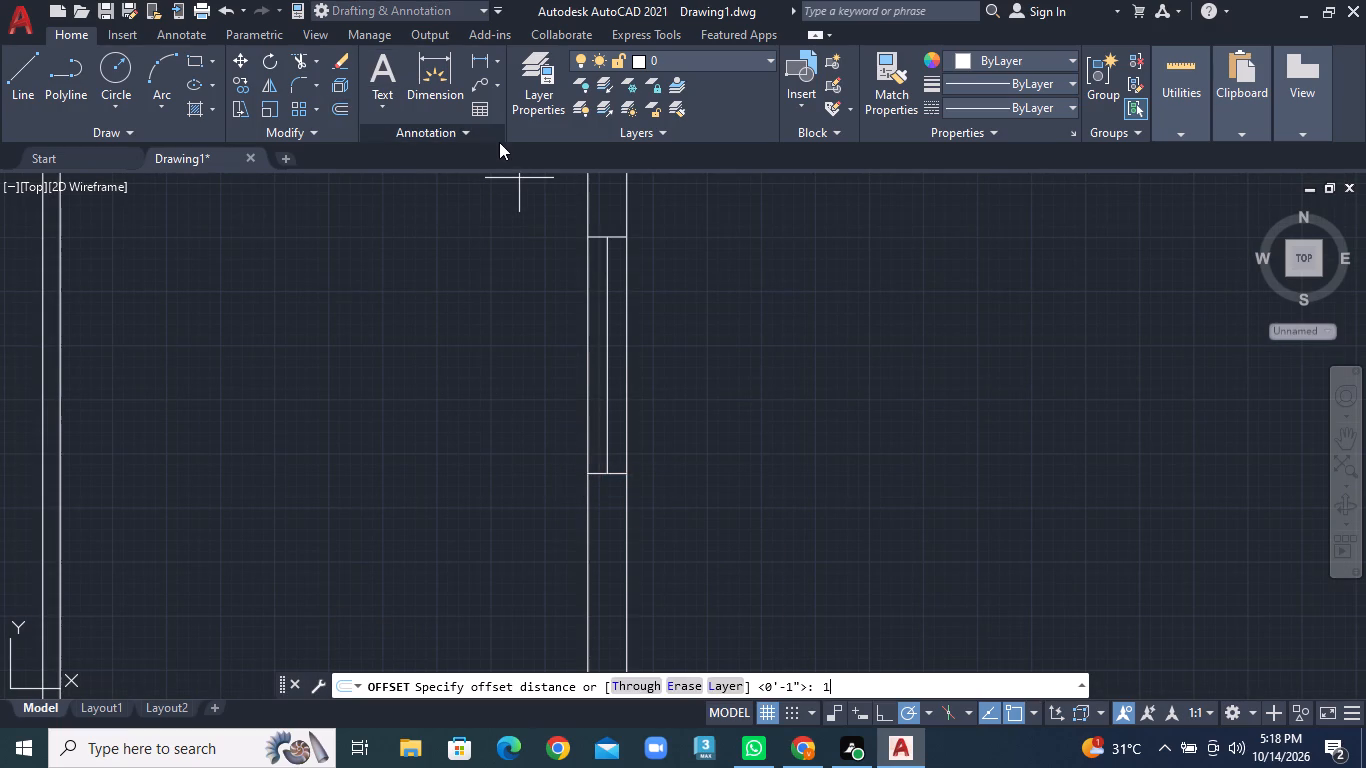
pyautogui.hotkey('shift', '"')
pyautogui.press('Return')
pyautogui.click(606, 287)
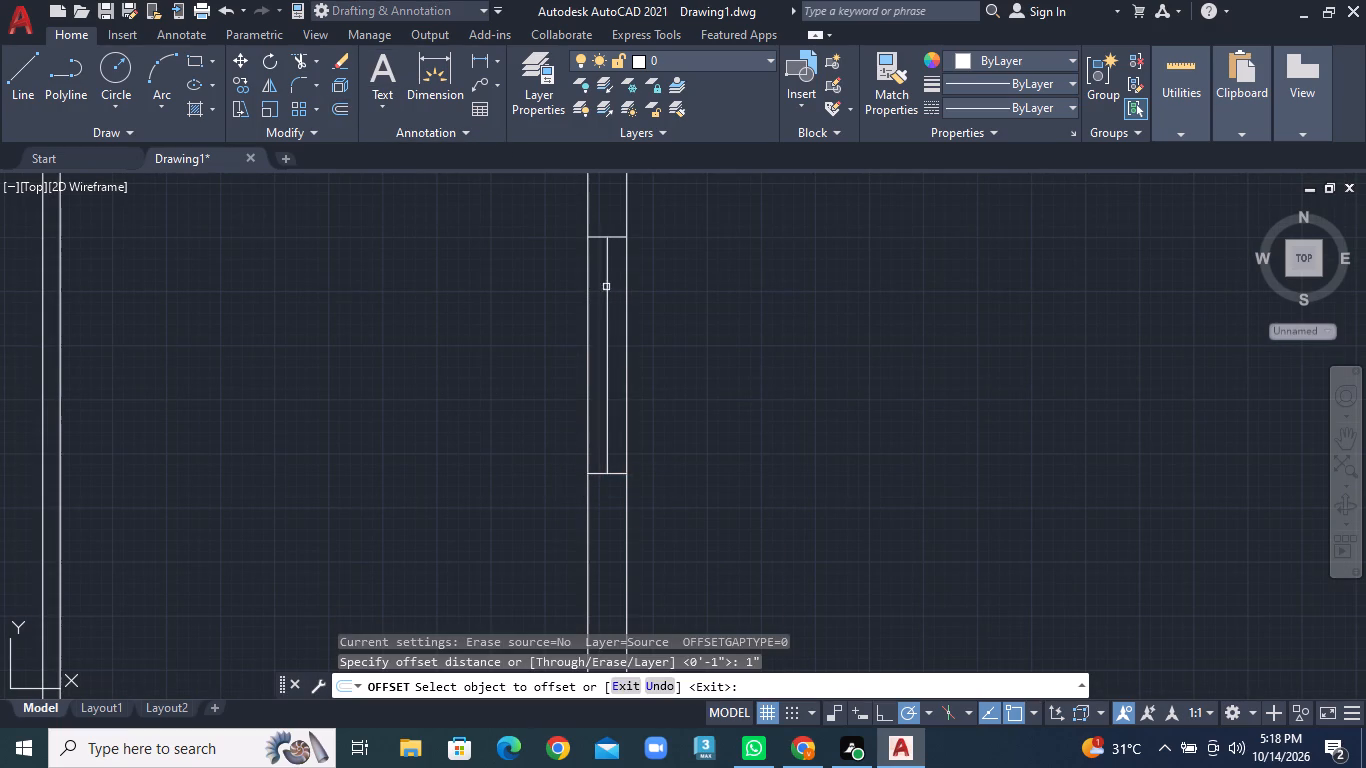
pyautogui.click(594, 287)
pyautogui.click(607, 282)
pyautogui.click(638, 279)
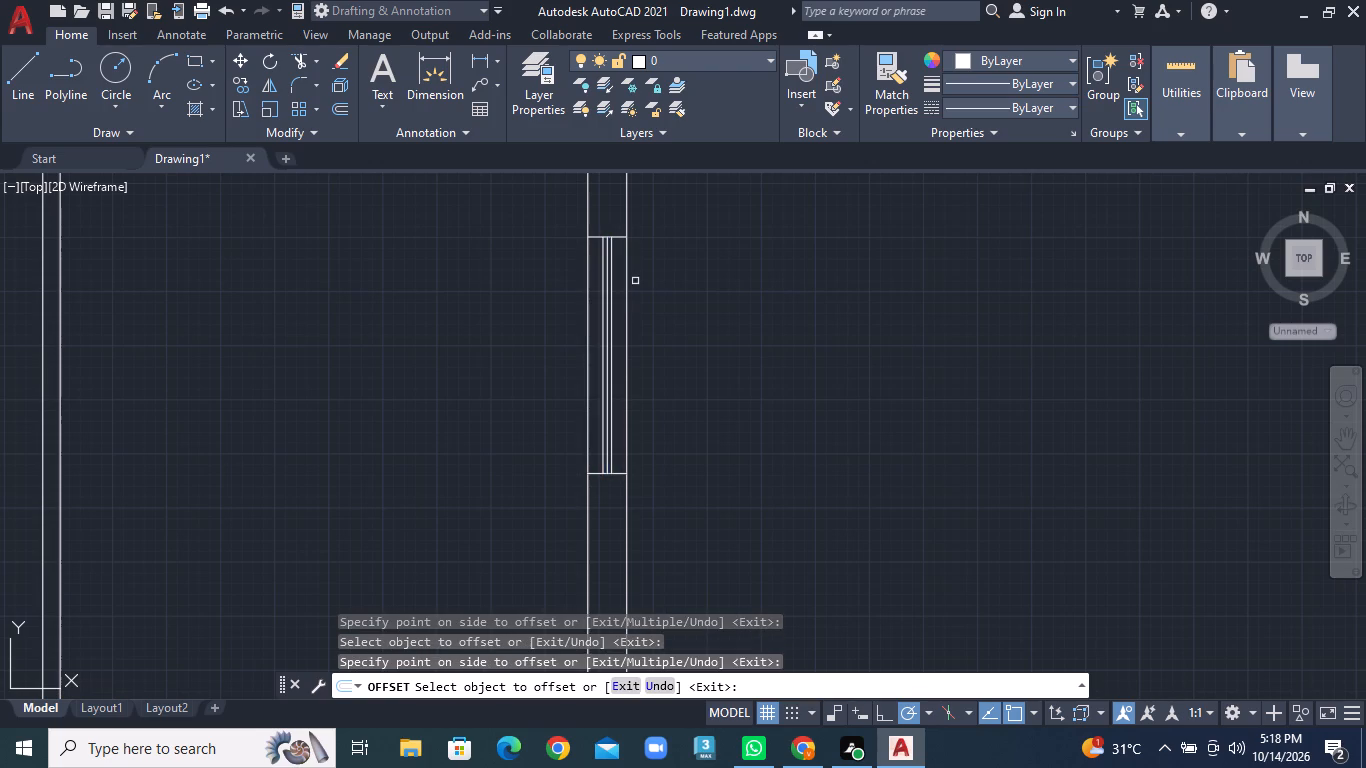
# Draw a horizontal centre line between the midpoints of the opening's two marks in the bottom-right room's bottom outer wall.
pyautogui.scroll(-2, 586, 342)
pyautogui.moveTo(597, 509); pyautogui.dragTo(639, 432, button='middle')
pyautogui.scroll(2, 552, 421)
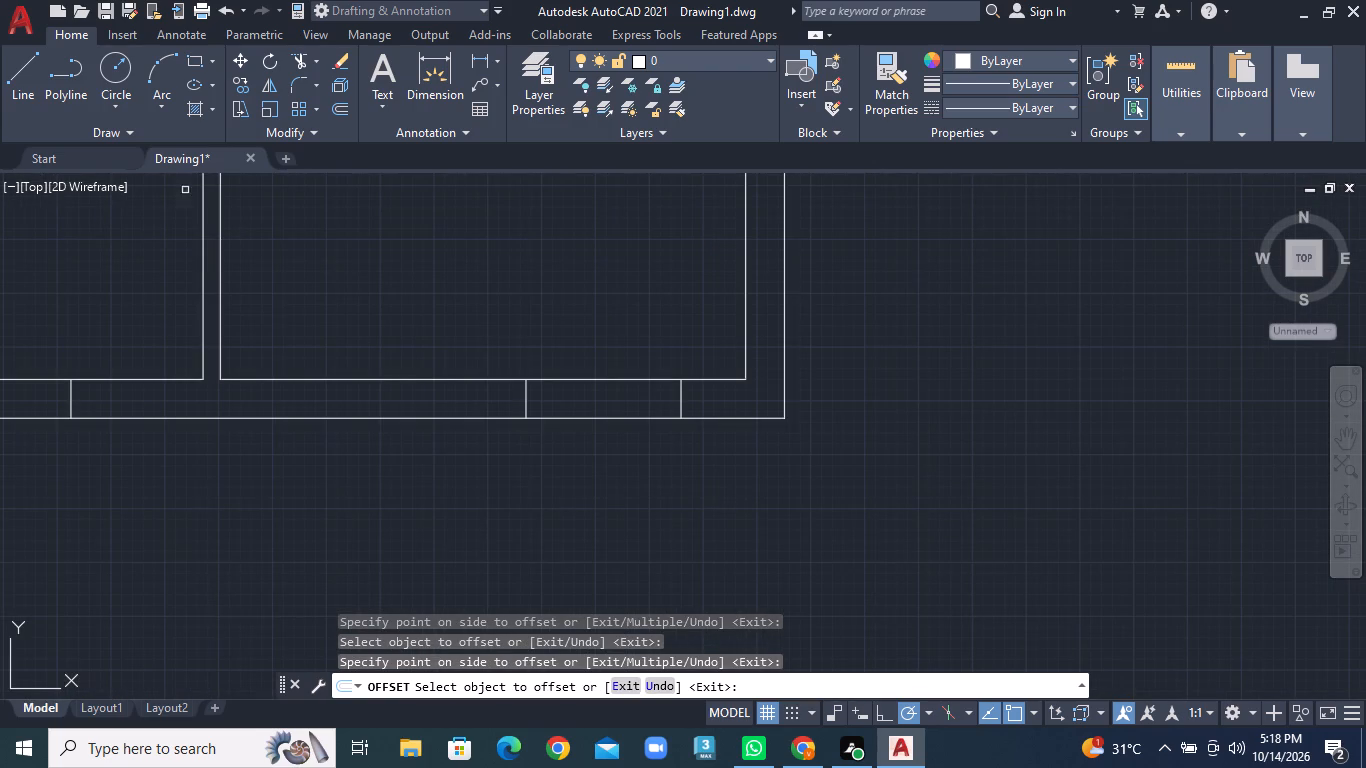
pyautogui.click(37, 95)
pyautogui.click(516, 397)
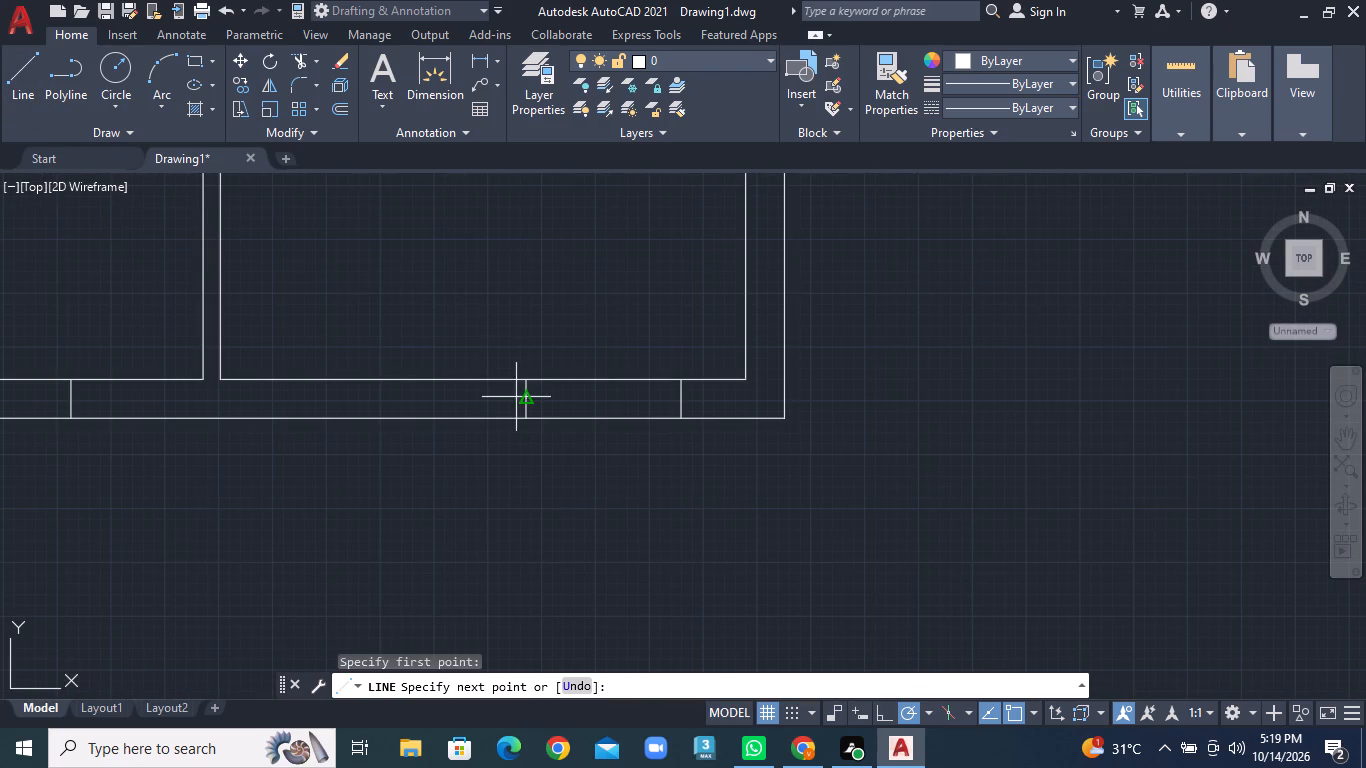
pyautogui.click(684, 399)
pyautogui.rightClick(684, 399)
pyautogui.click(708, 406)
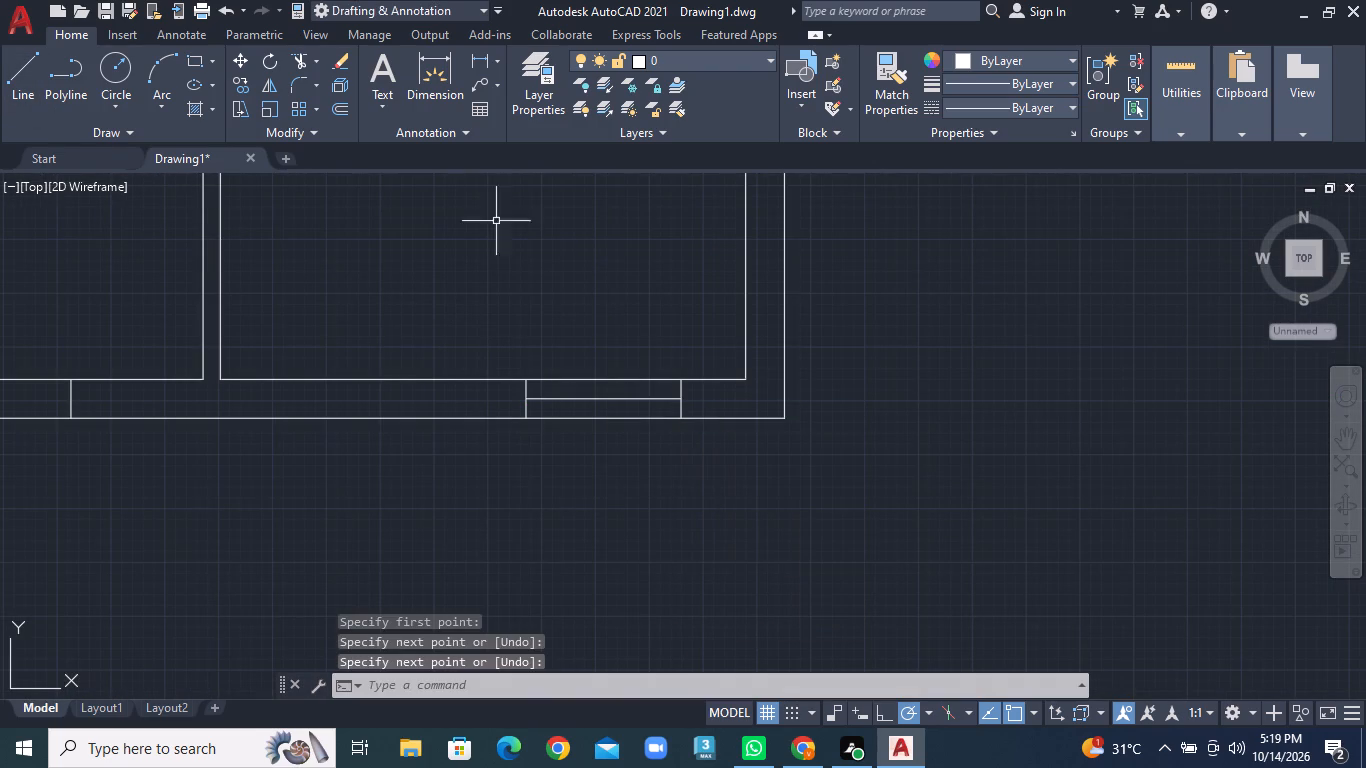
# Offset the centre line of the opening in the bottom-right room's bottom outer wall by 1" above and below.
pyautogui.click(341, 107)
pyautogui.press('1')
pyautogui.hotkey('shift', '"')
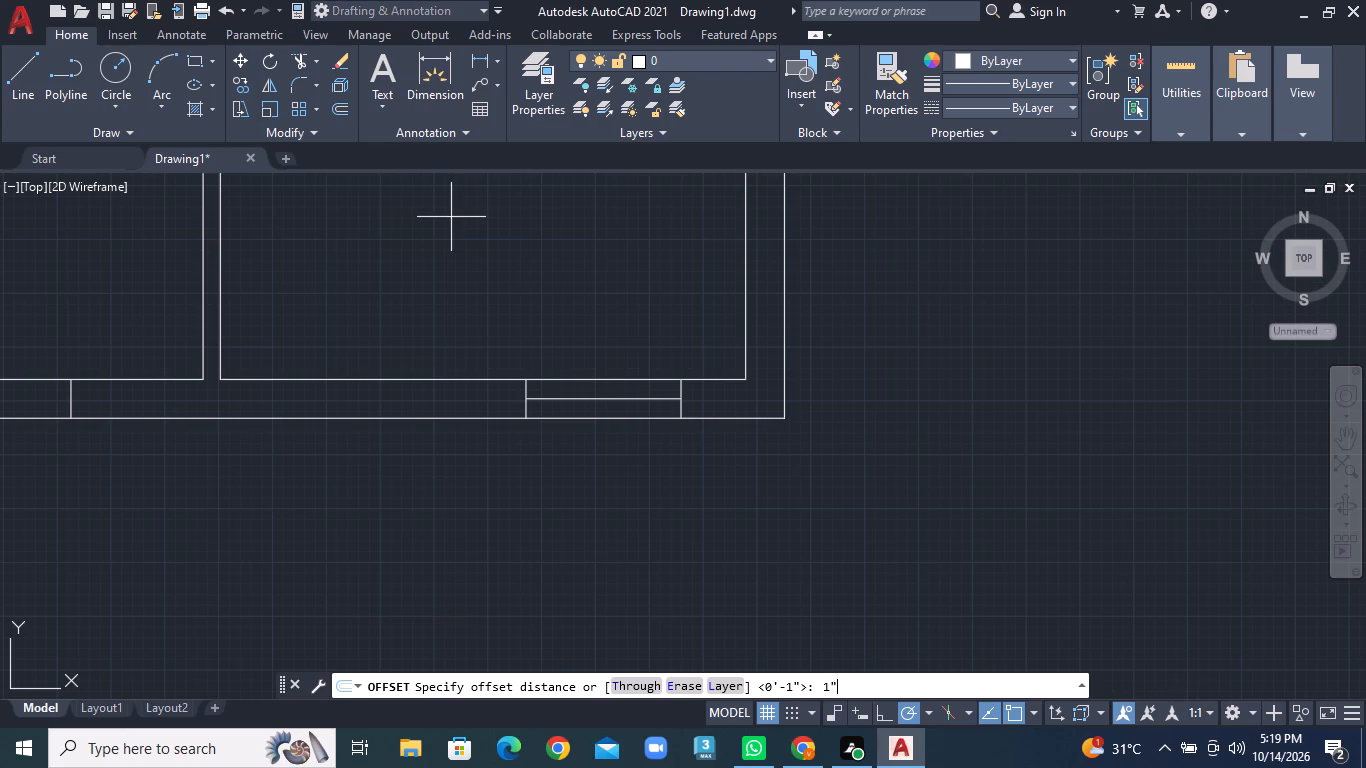
pyautogui.press('Return')
pyautogui.scroll(2, 632, 397)
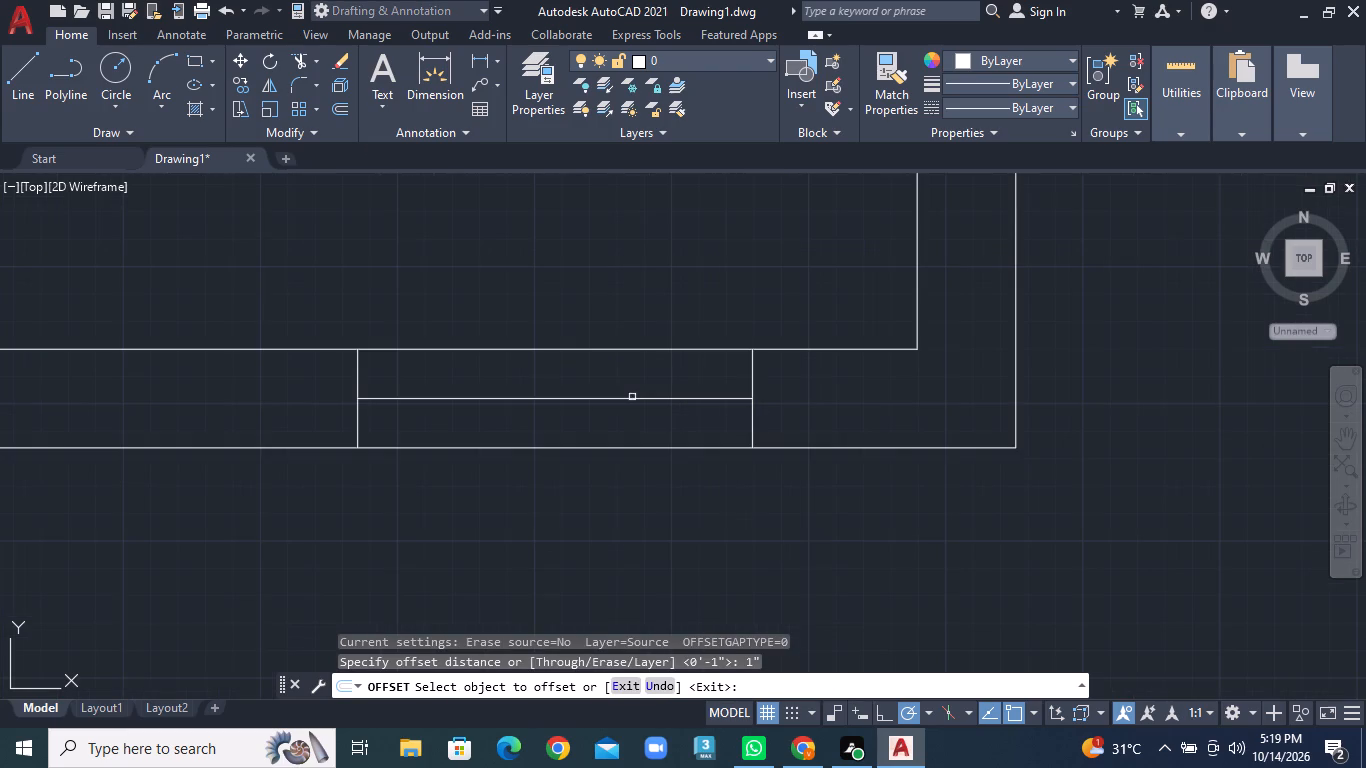
pyautogui.click(621, 397)
pyautogui.click(621, 378)
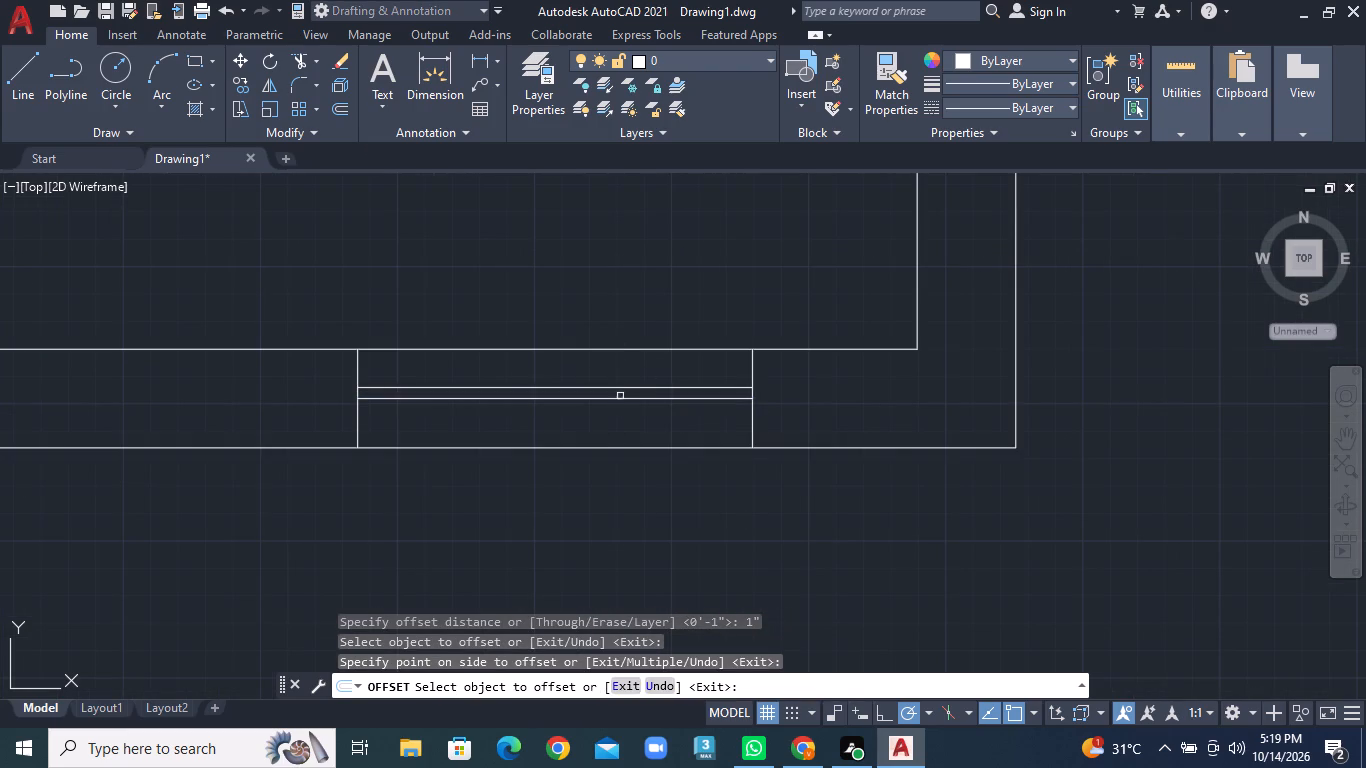
pyautogui.click(619, 396)
pyautogui.click(619, 425)
# Draw a horizontal centre line between the midpoints of the opening's two marks in the bottom-left room's bottom outer wall.
pyautogui.scroll(-2, 632, 411)
pyautogui.moveTo(456, 395); pyautogui.dragTo(770, 364, button='middle')
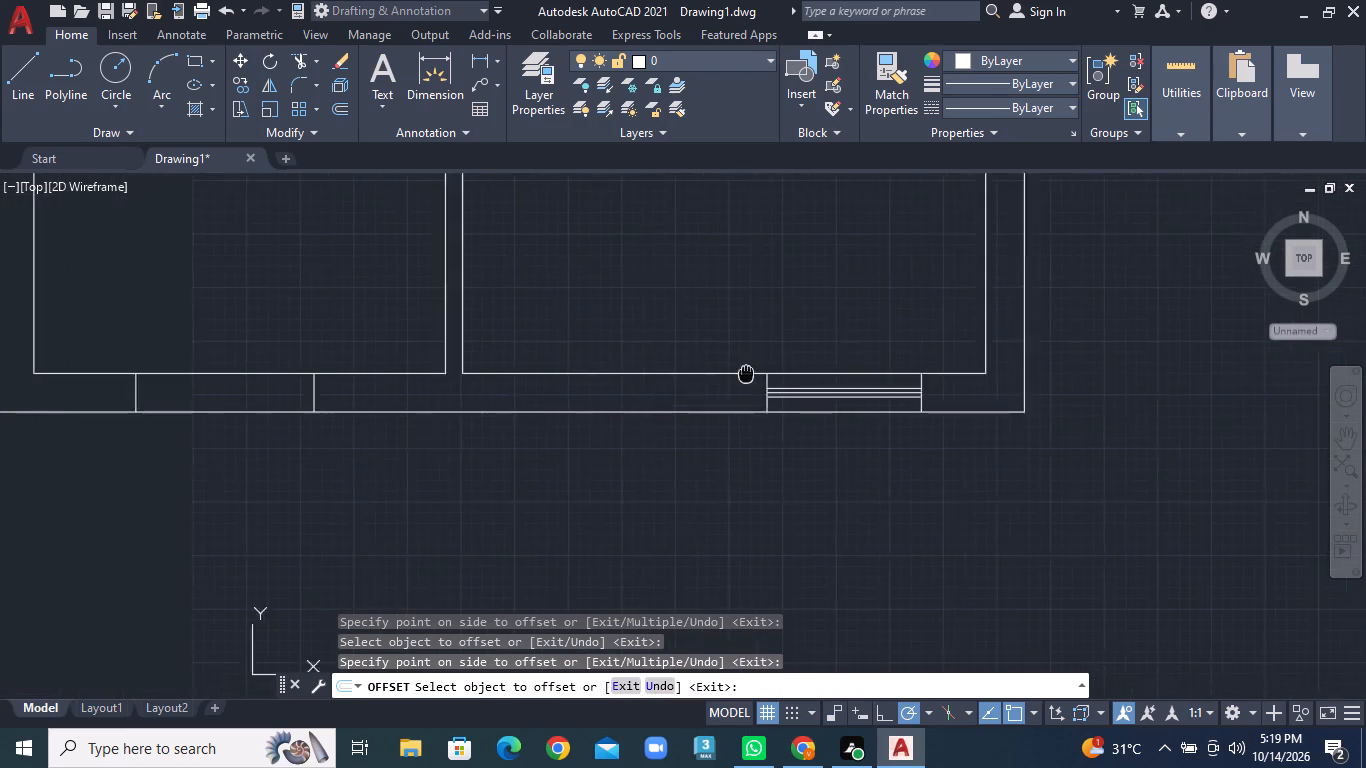
pyautogui.moveTo(770, 364); pyautogui.dragTo(773, 363, button='middle')
pyautogui.click(7, 94)
pyautogui.scroll(1, 153, 379)
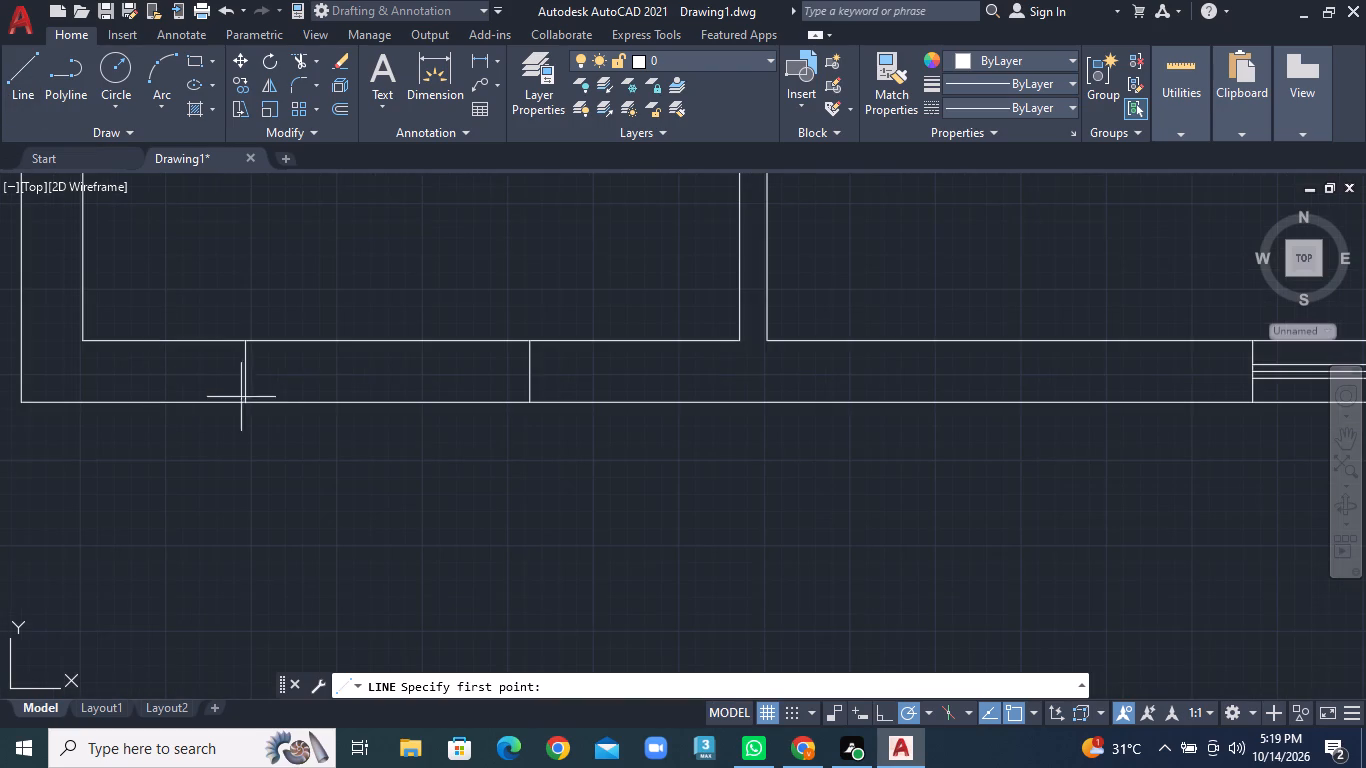
pyautogui.scroll(1, 249, 393)
pyautogui.click(252, 363)
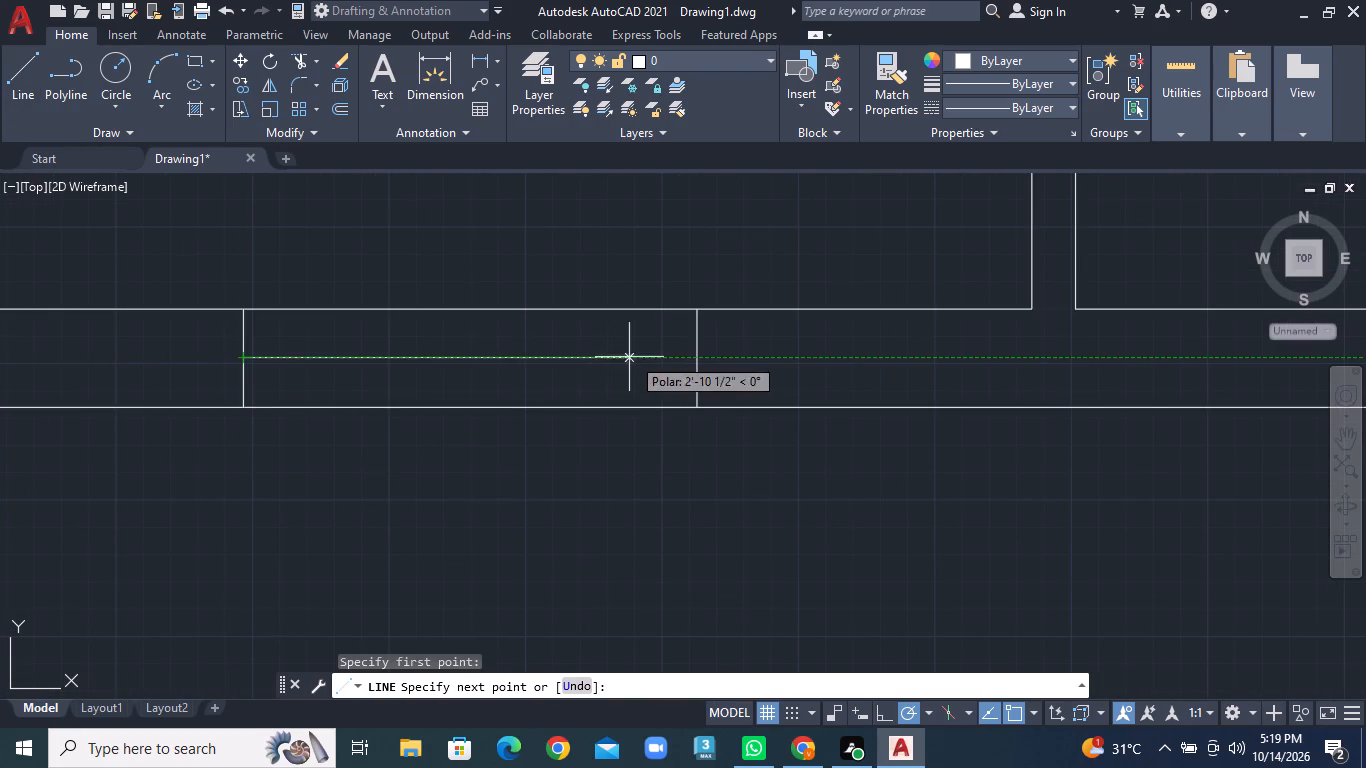
pyautogui.click(696, 354)
pyautogui.rightClick(696, 354)
pyautogui.click(721, 365)
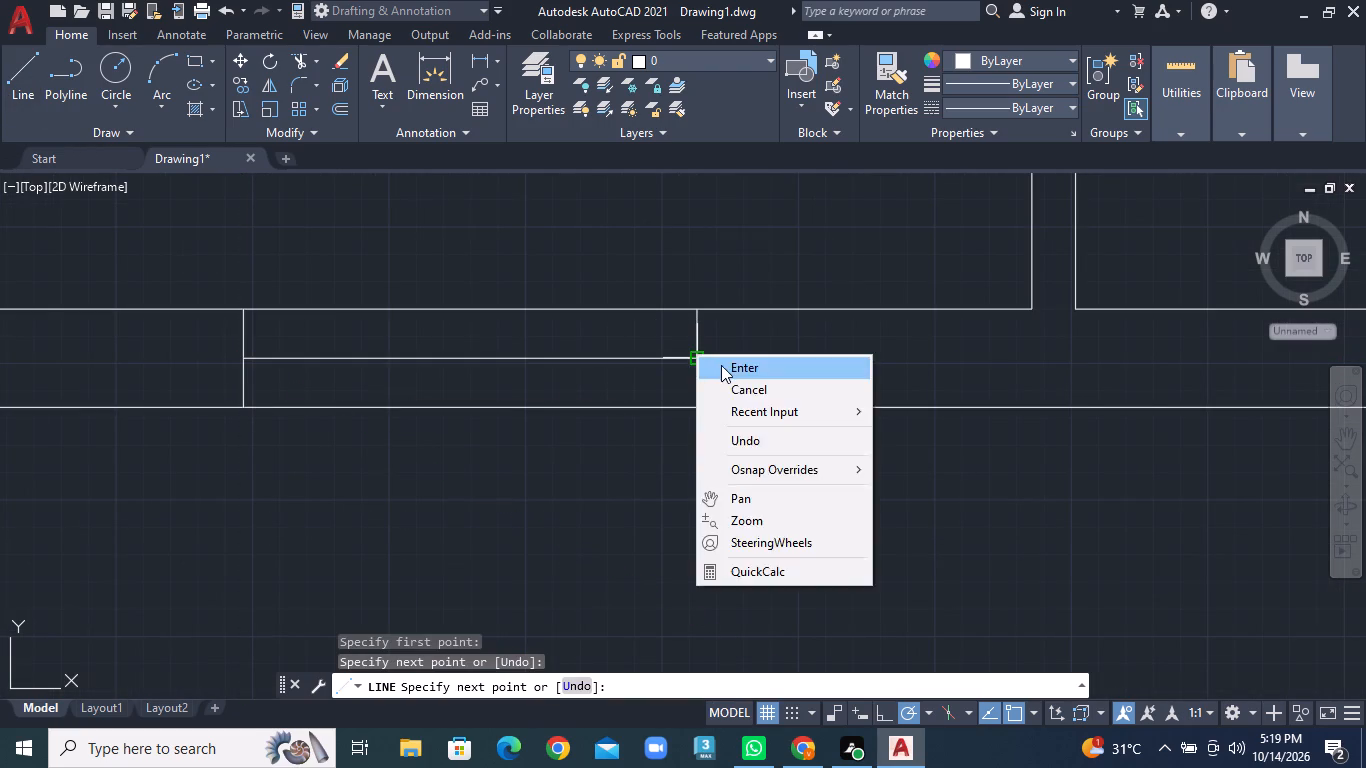
# Offset the centre line of the opening in the bottom-left room's bottom outer wall by 1" above and below.
pyautogui.click(338, 108)
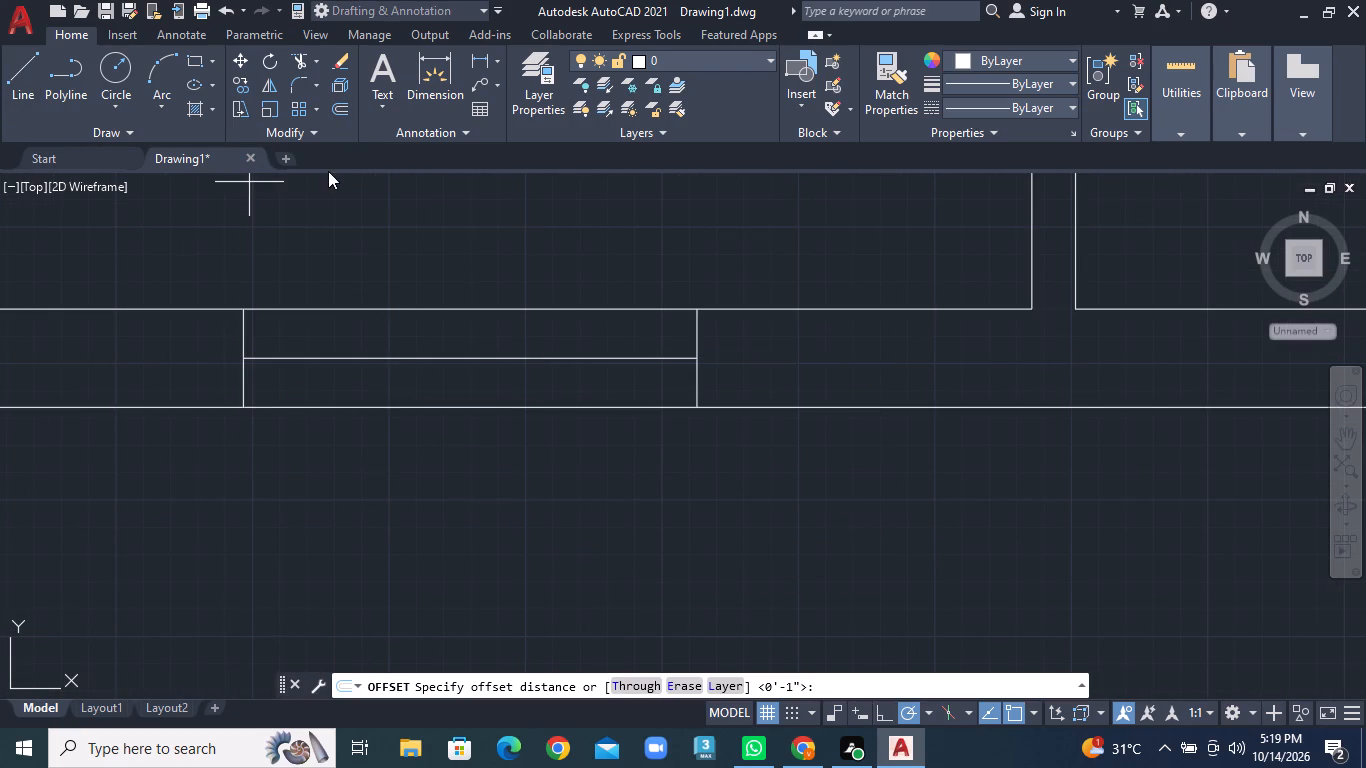
pyautogui.press('1')
pyautogui.hotkey('shift', '"')
pyautogui.press('Return')
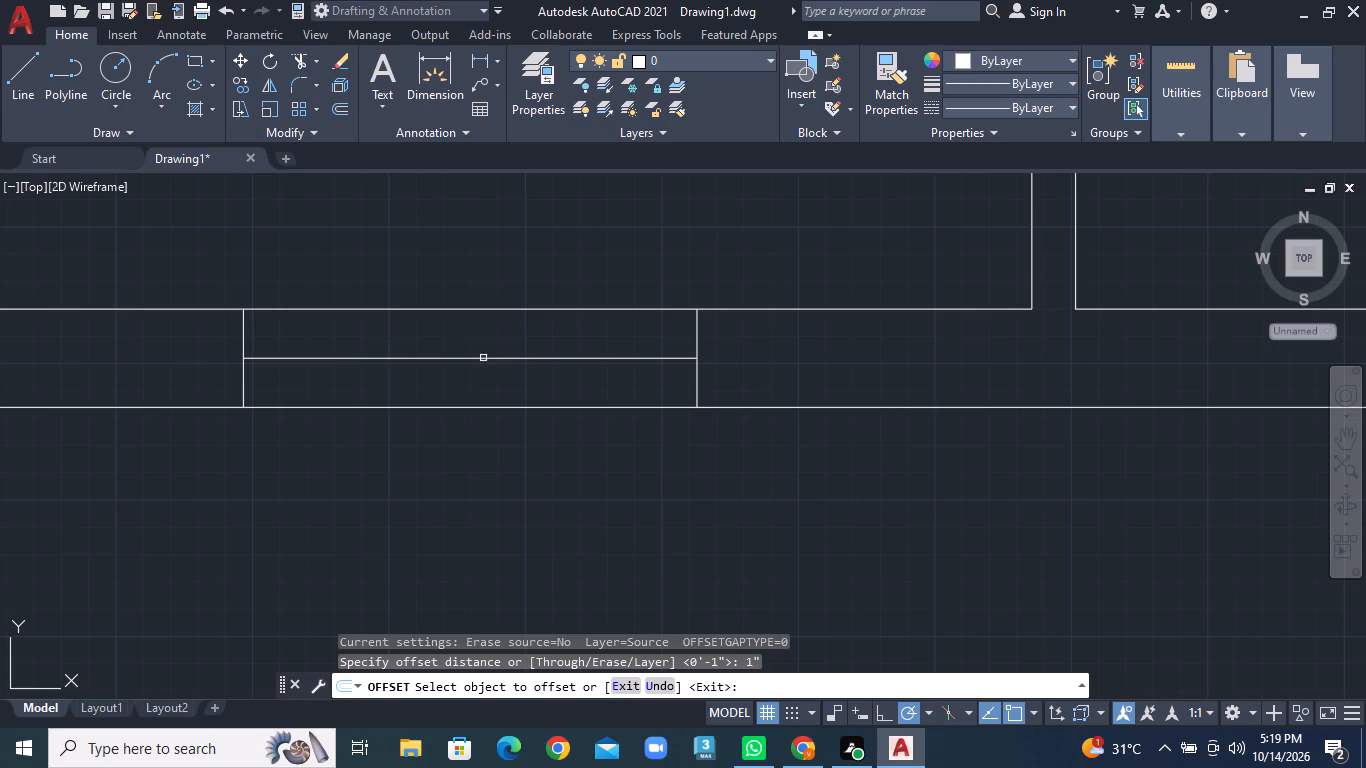
pyautogui.click(483, 358)
pyautogui.click(483, 336)
pyautogui.click(478, 358)
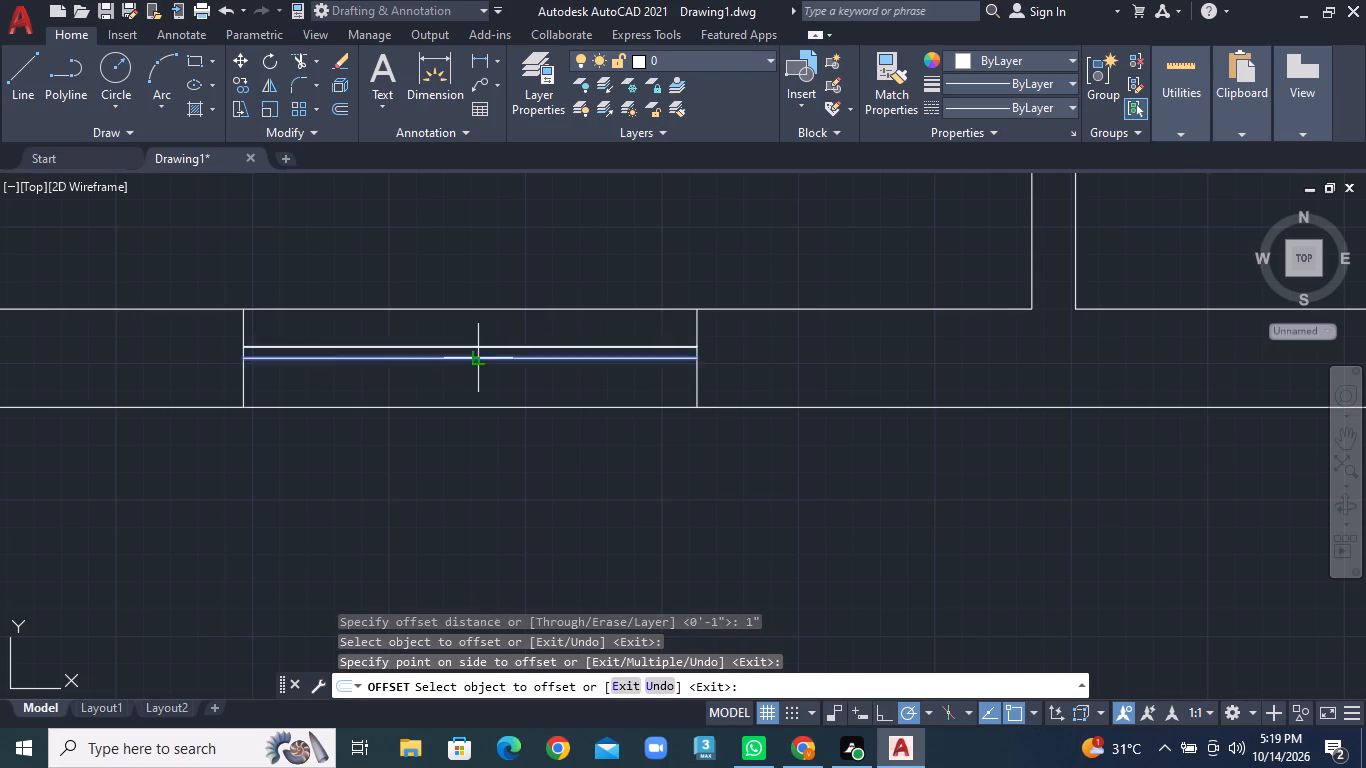
pyautogui.click(472, 392)
# Draw a vertical centre line from the lower to the upper mark of the opening in the bottom-left room's left outer wall.
pyautogui.scroll(-5, 499, 370)
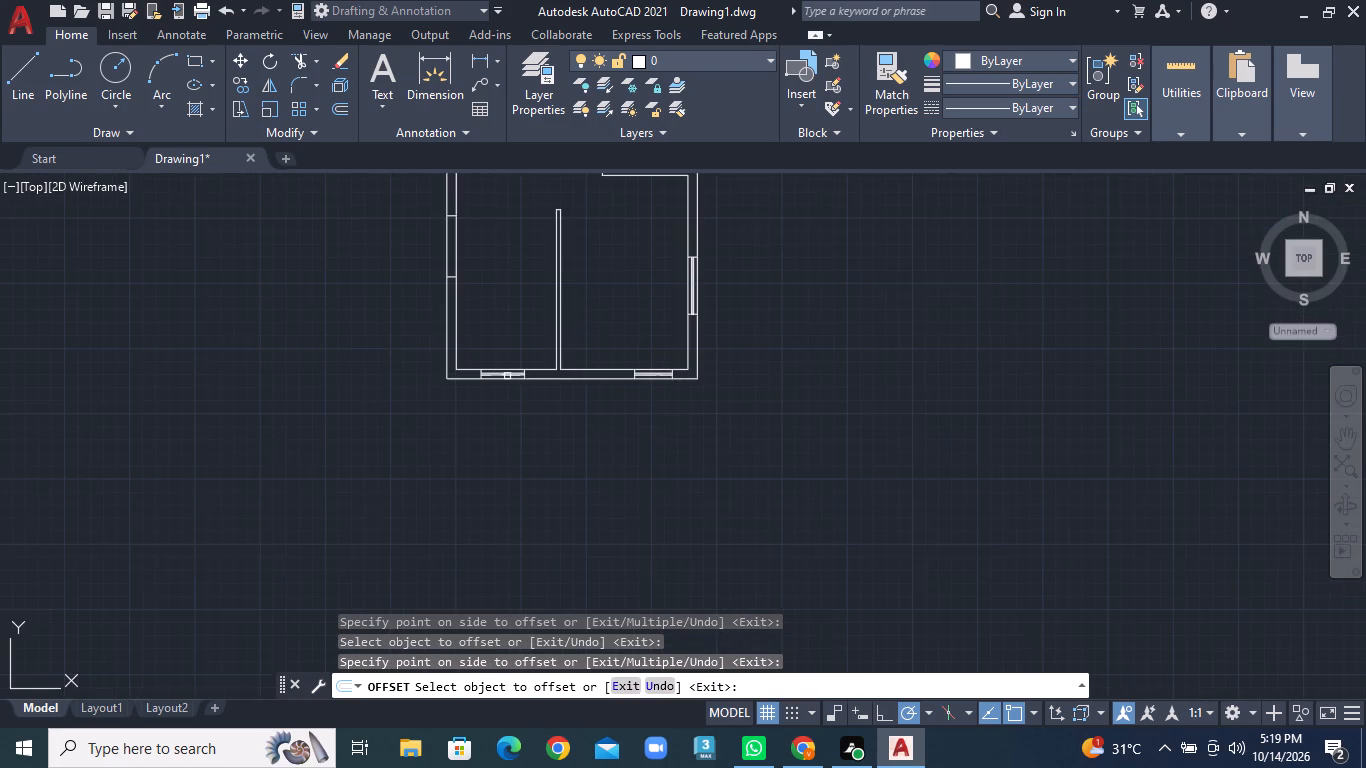
pyautogui.scroll(2, 470, 256)
pyautogui.moveTo(469, 250); pyautogui.dragTo(451, 438, button='middle')
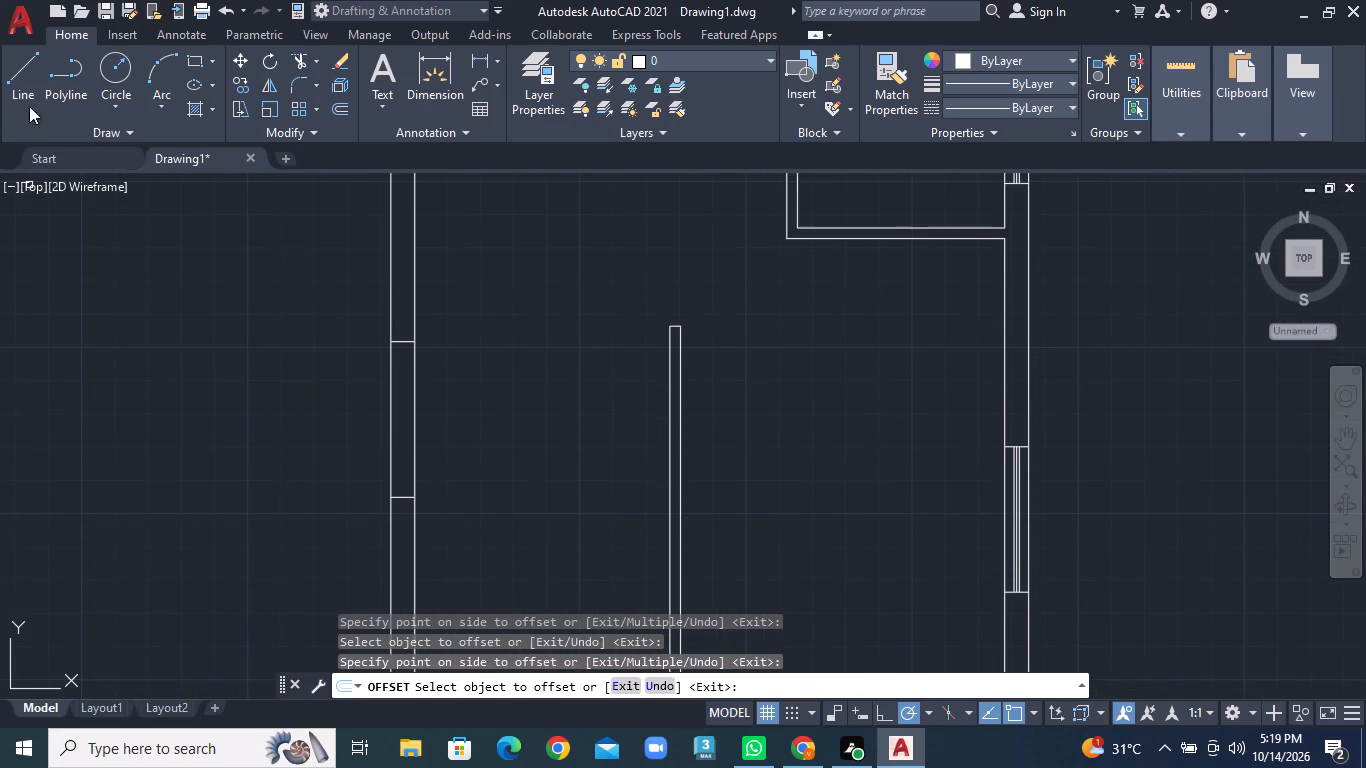
pyautogui.click(28, 75)
pyautogui.scroll(1, 404, 496)
pyautogui.click(402, 509)
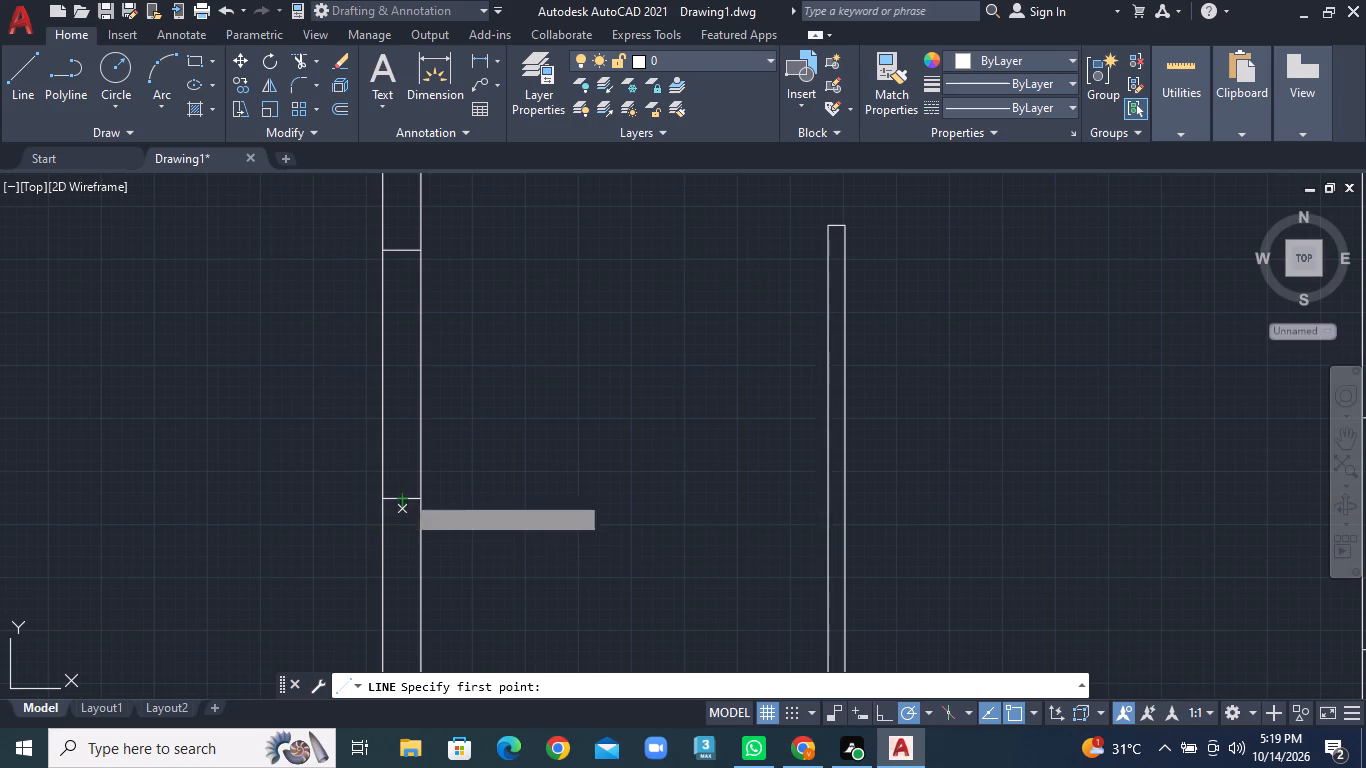
pyautogui.click(405, 246)
pyautogui.rightClick(405, 246)
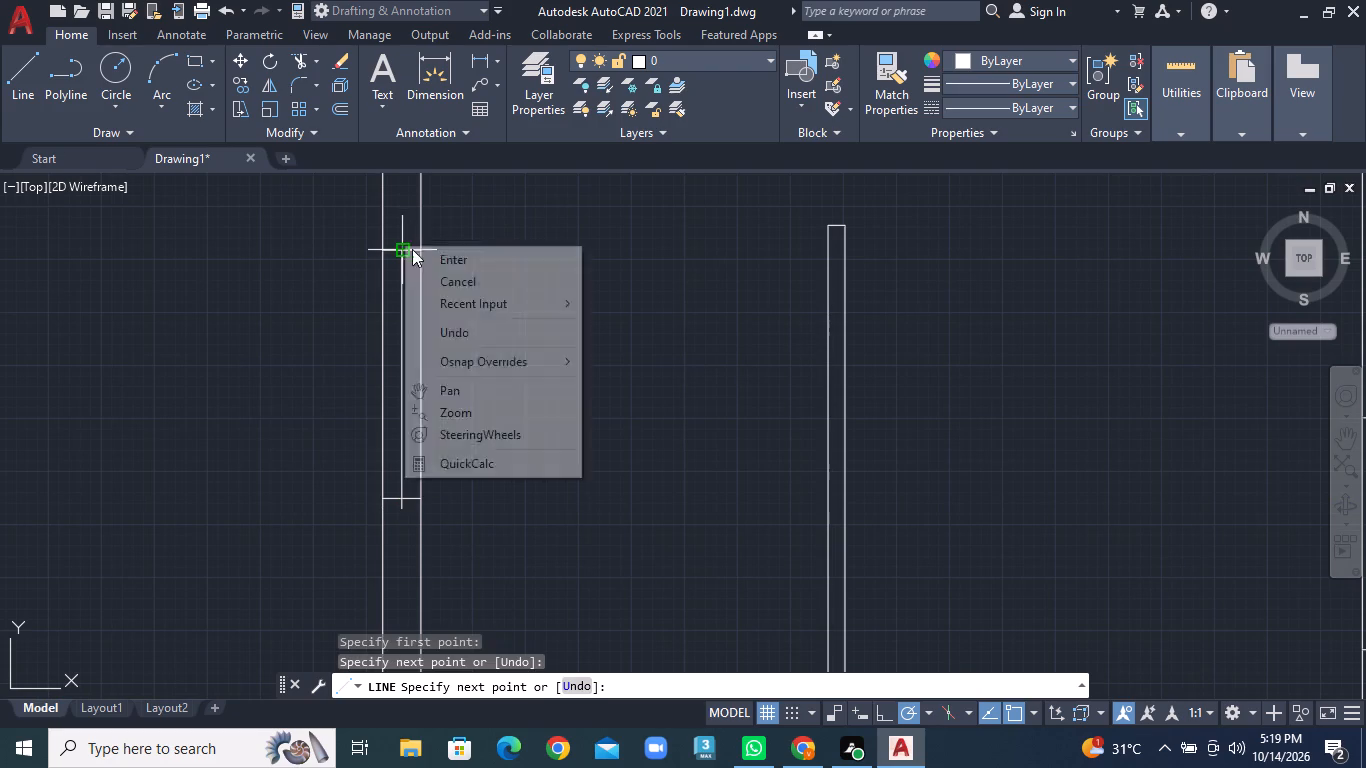
pyautogui.click(432, 261)
# Offset the centre line of the opening in the bottom-left room's left outer wall by 1" to both sides.
pyautogui.scroll(1, 407, 380)
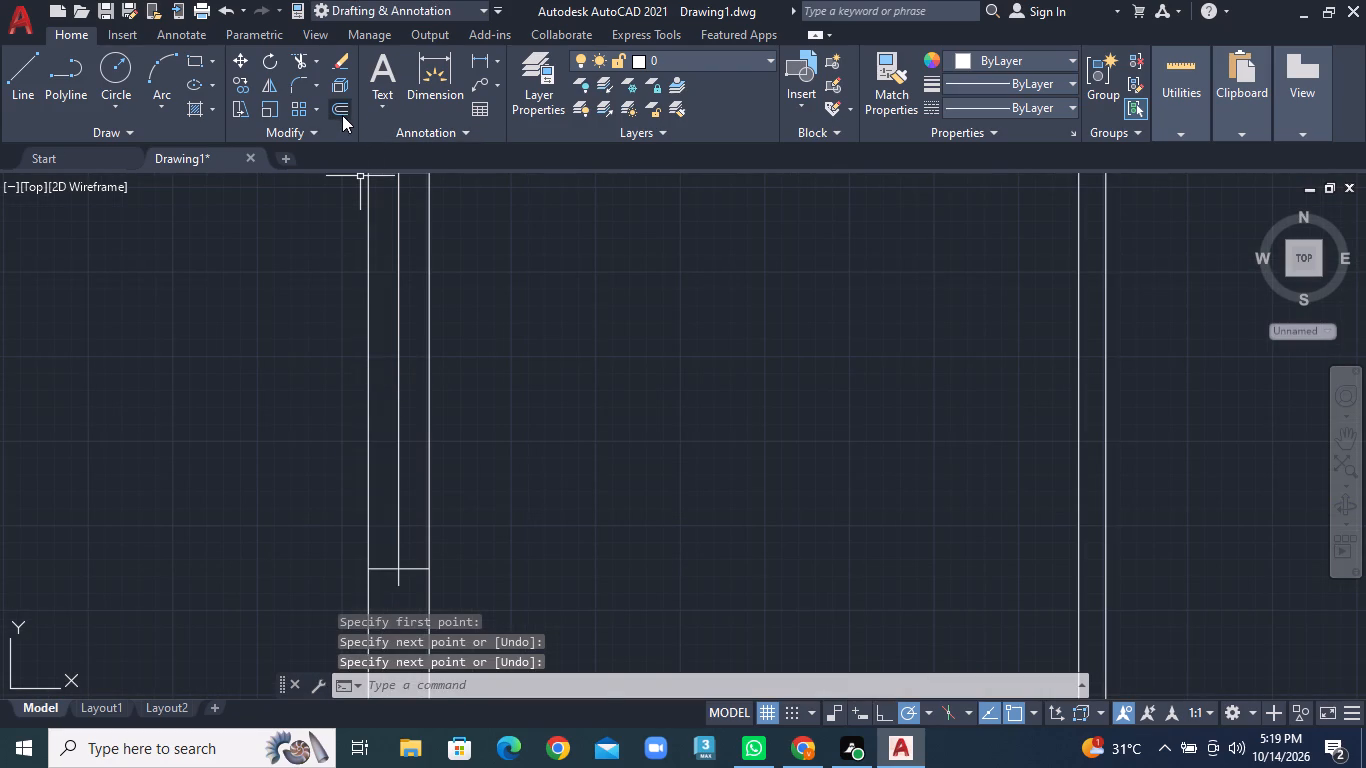
pyautogui.click(342, 115)
pyautogui.press('4')
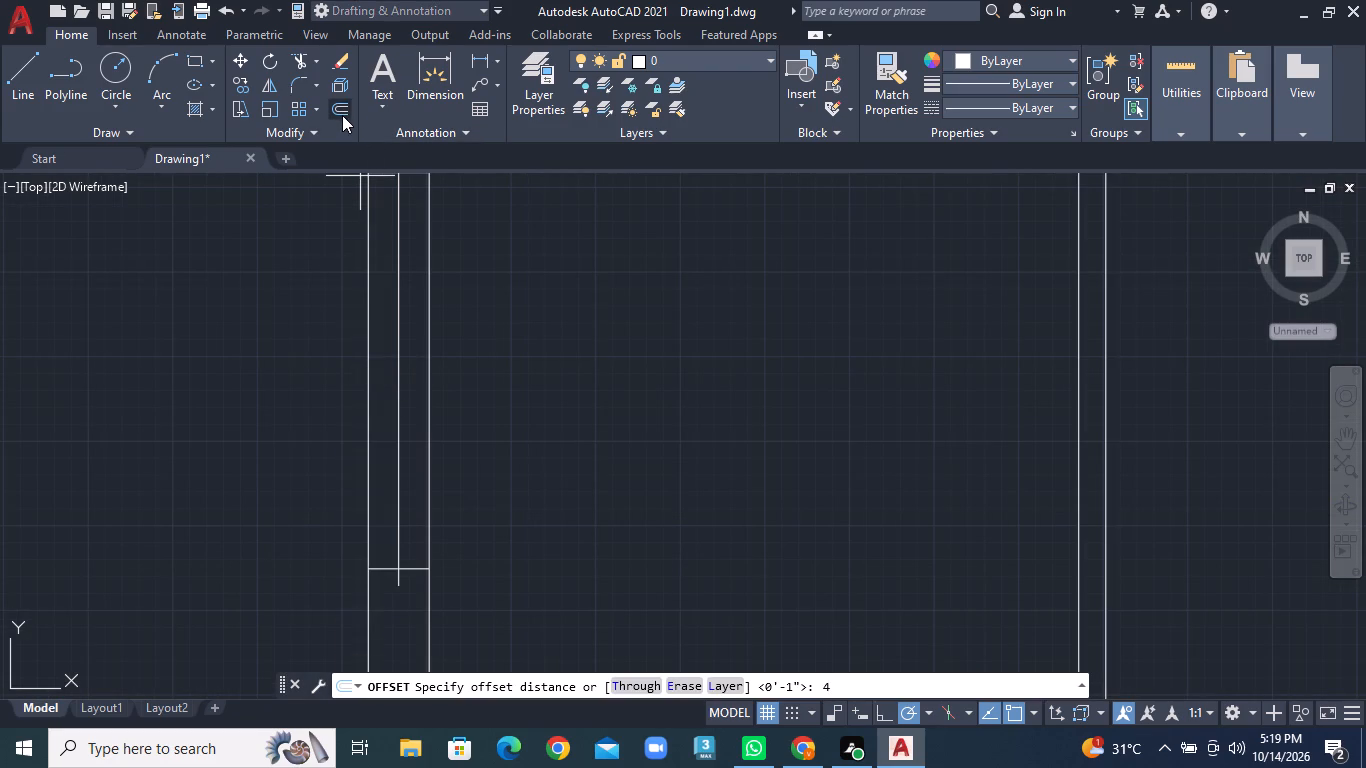
pyautogui.press('BackSpace')
pyautogui.press('1')
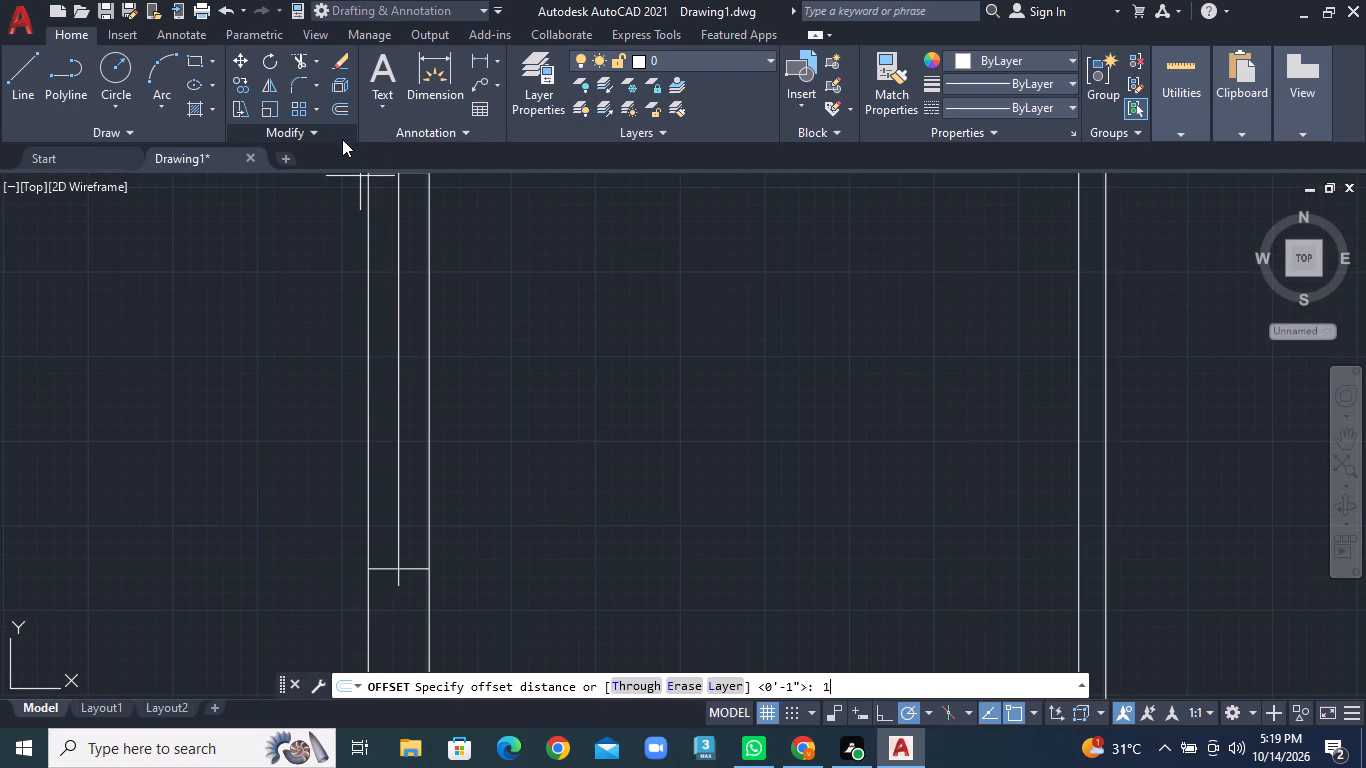
pyautogui.hotkey('shift', '"')
pyautogui.press('Return')
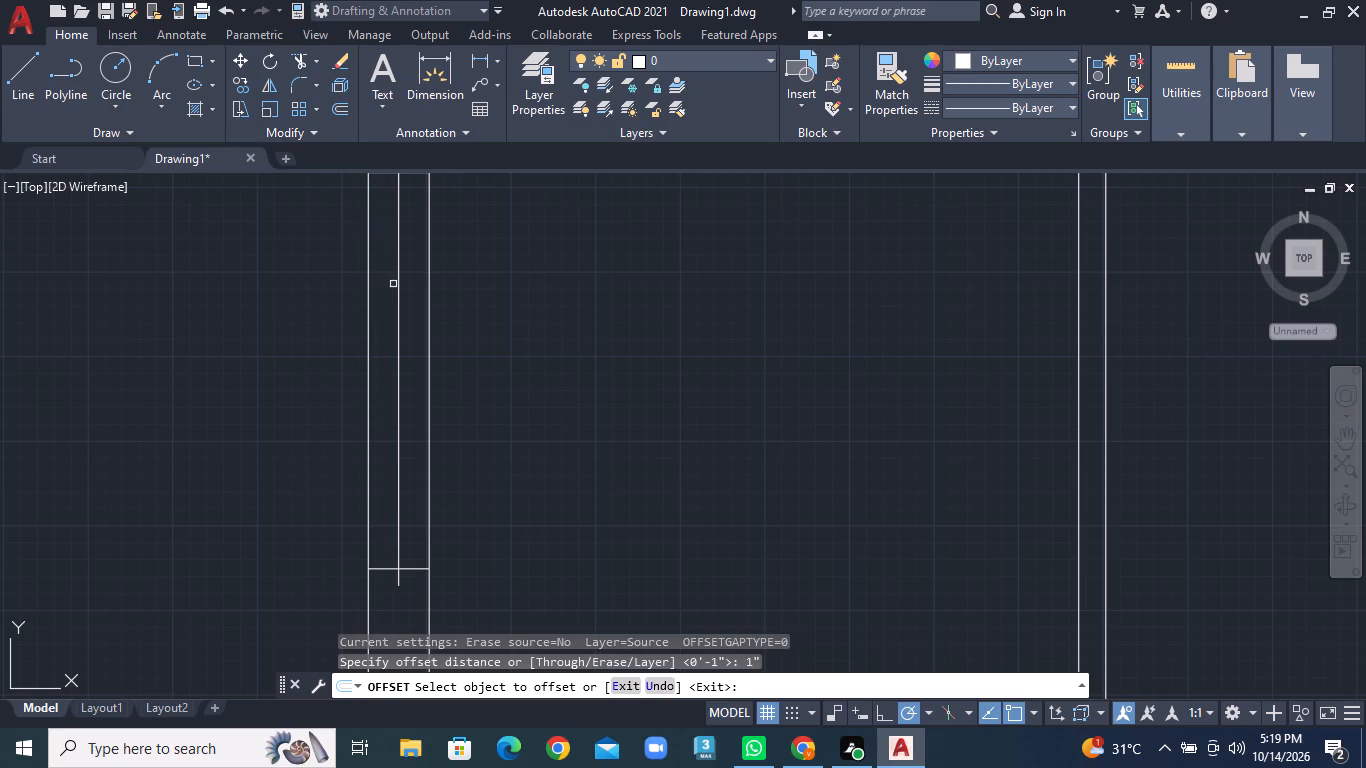
pyautogui.click(397, 286)
pyautogui.click(380, 283)
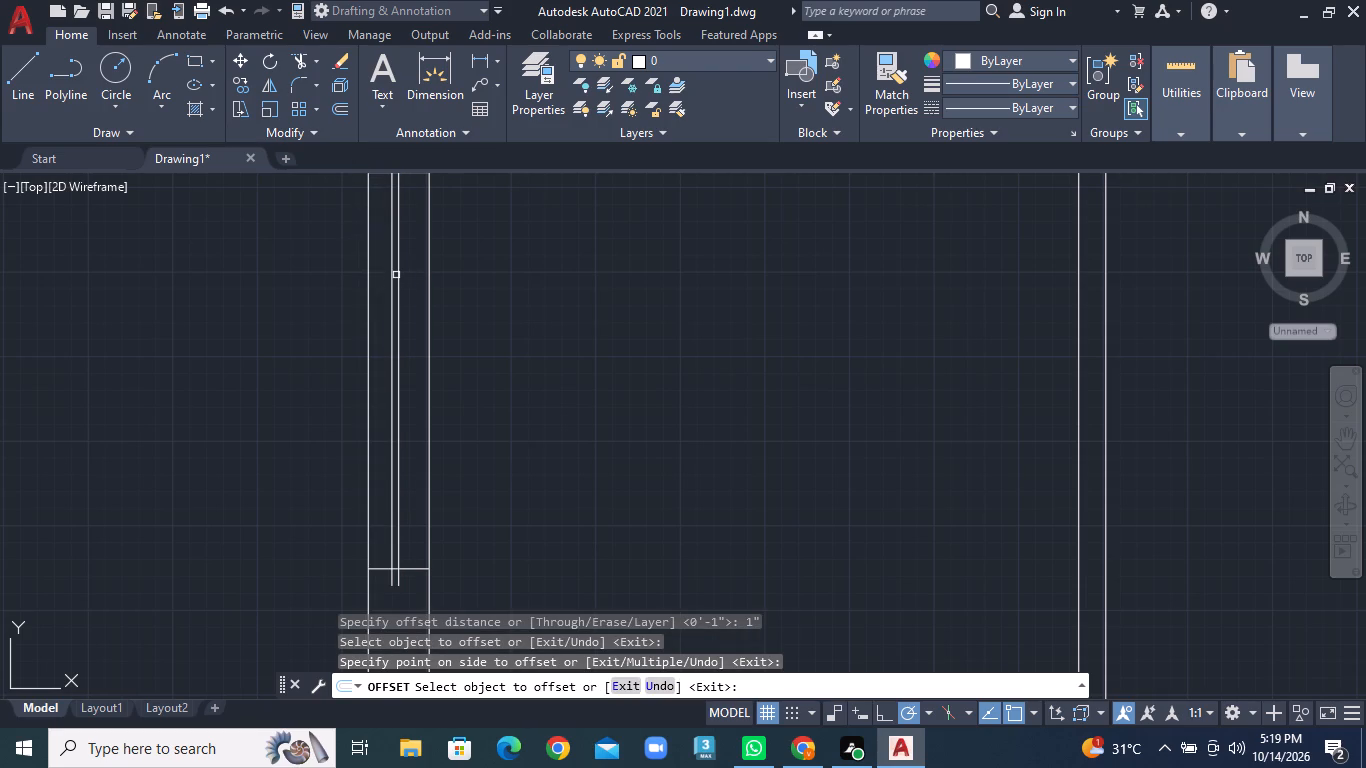
pyautogui.doubleClick(395, 275)
pyautogui.click(399, 275)
pyautogui.click(406, 275)
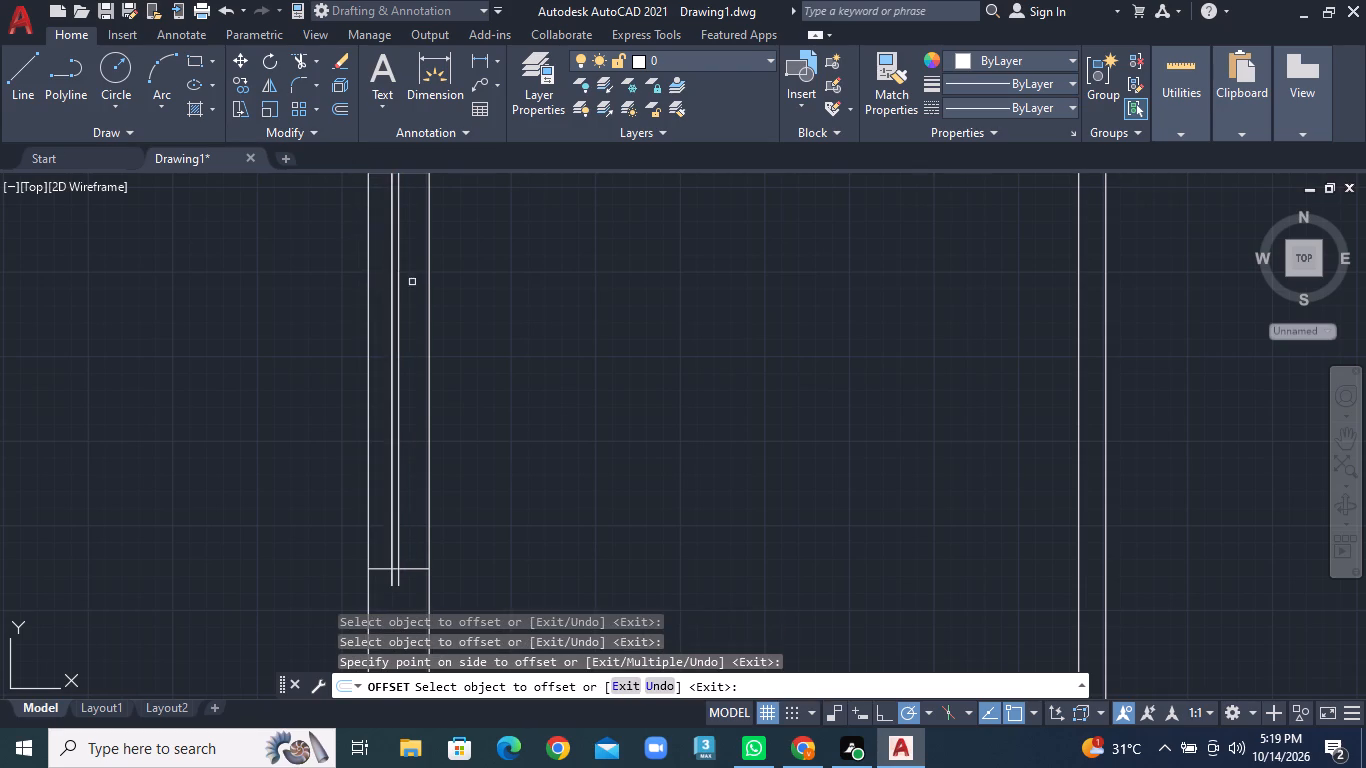
pyautogui.scroll(-1, 417, 364)
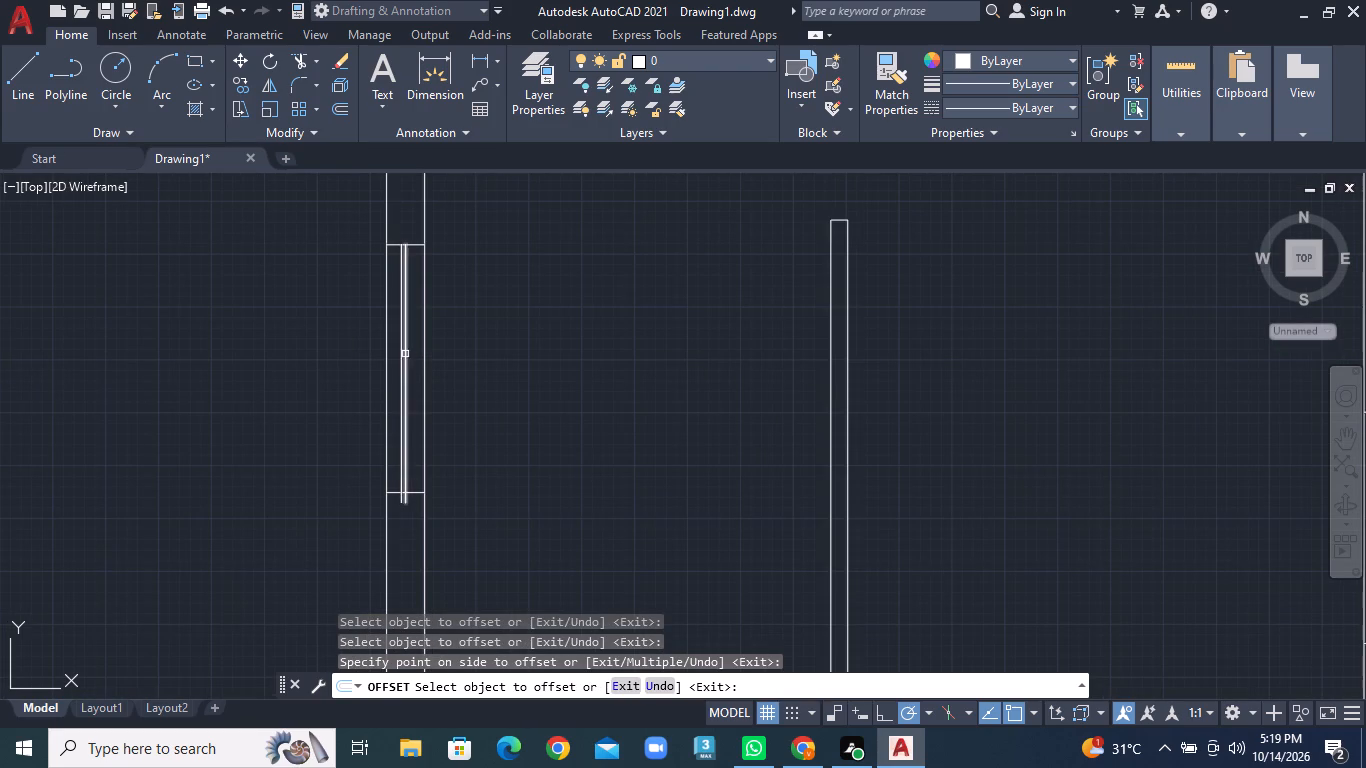
pyautogui.click(405, 354)
pyautogui.click(426, 353)
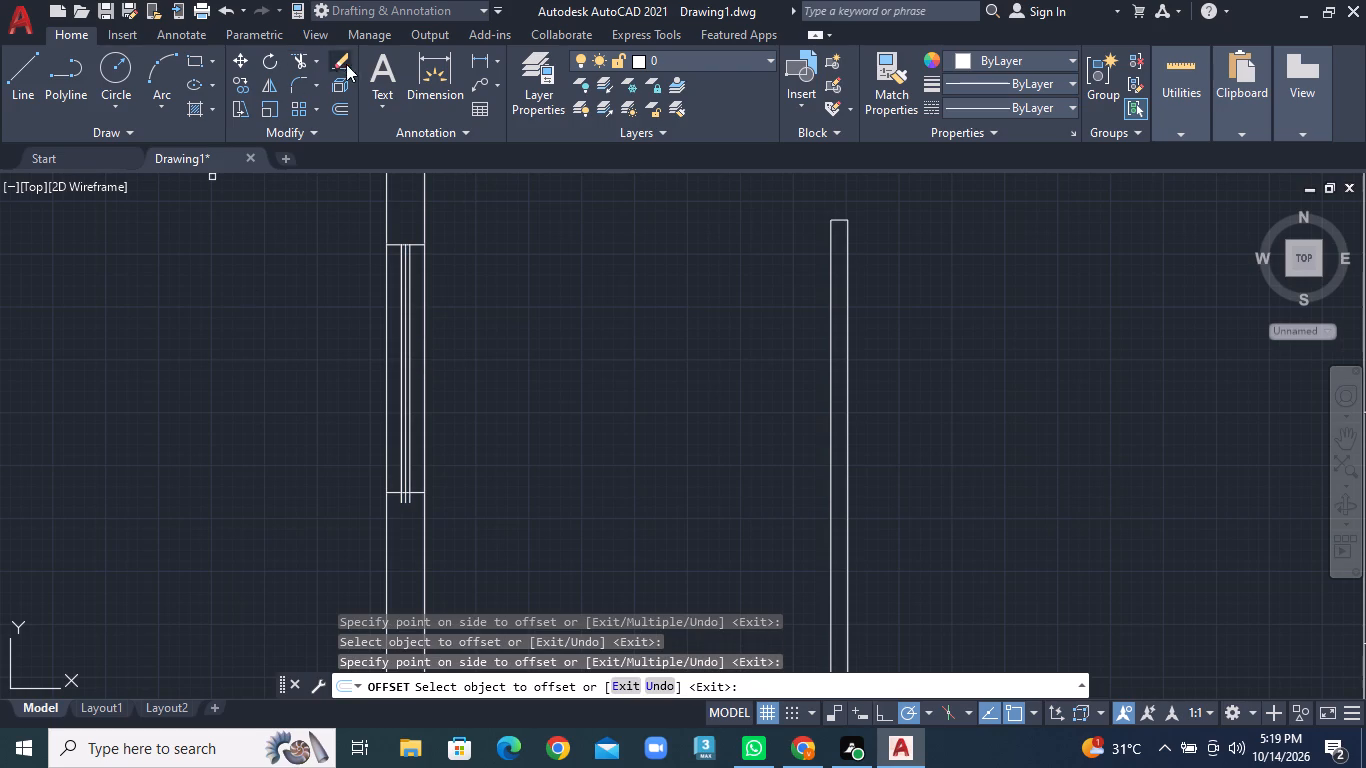
# Trim the three window lines' ends that overhang the lower mark of the opening in the bottom-left room's left outer wall.
pyautogui.click(314, 63)
pyautogui.click(336, 95)
pyautogui.scroll(2, 386, 495)
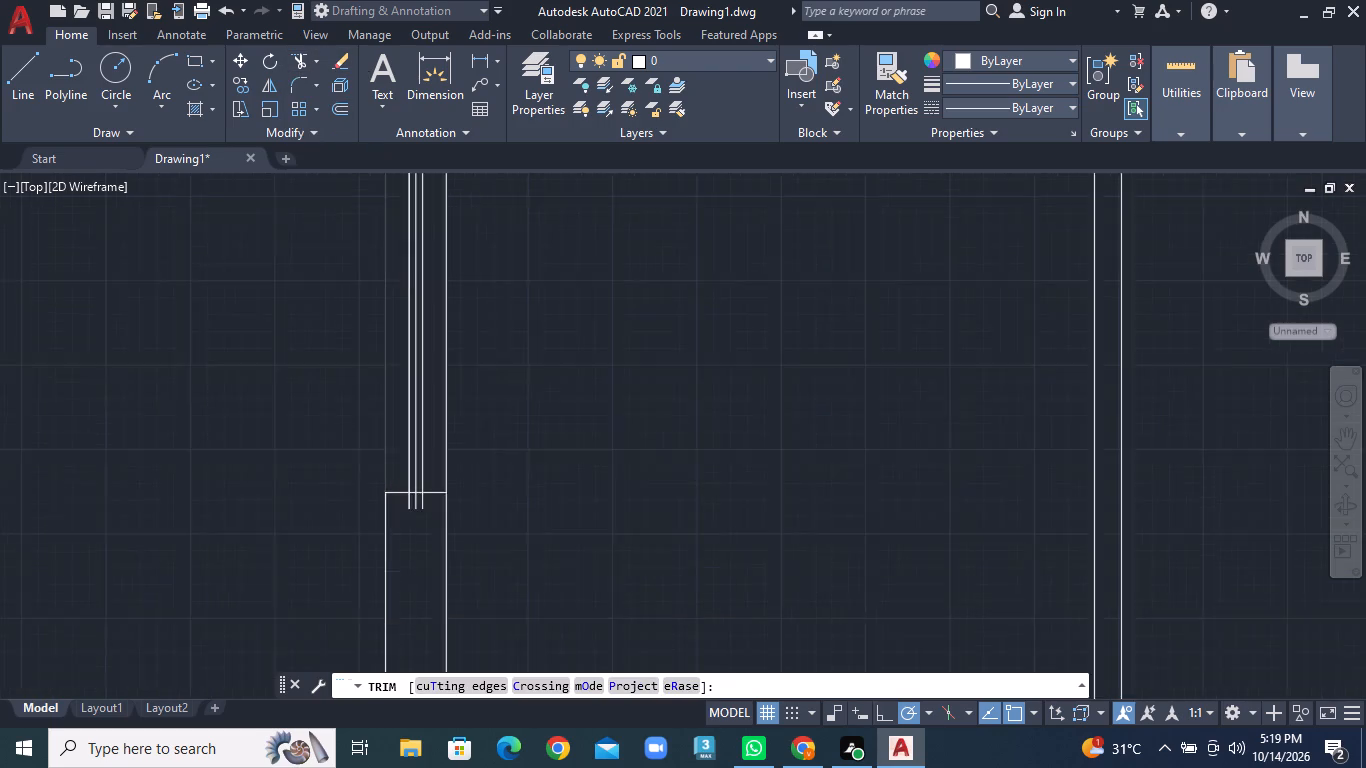
pyautogui.scroll(1, 404, 514)
pyautogui.click(432, 508)
pyautogui.click(492, 503)
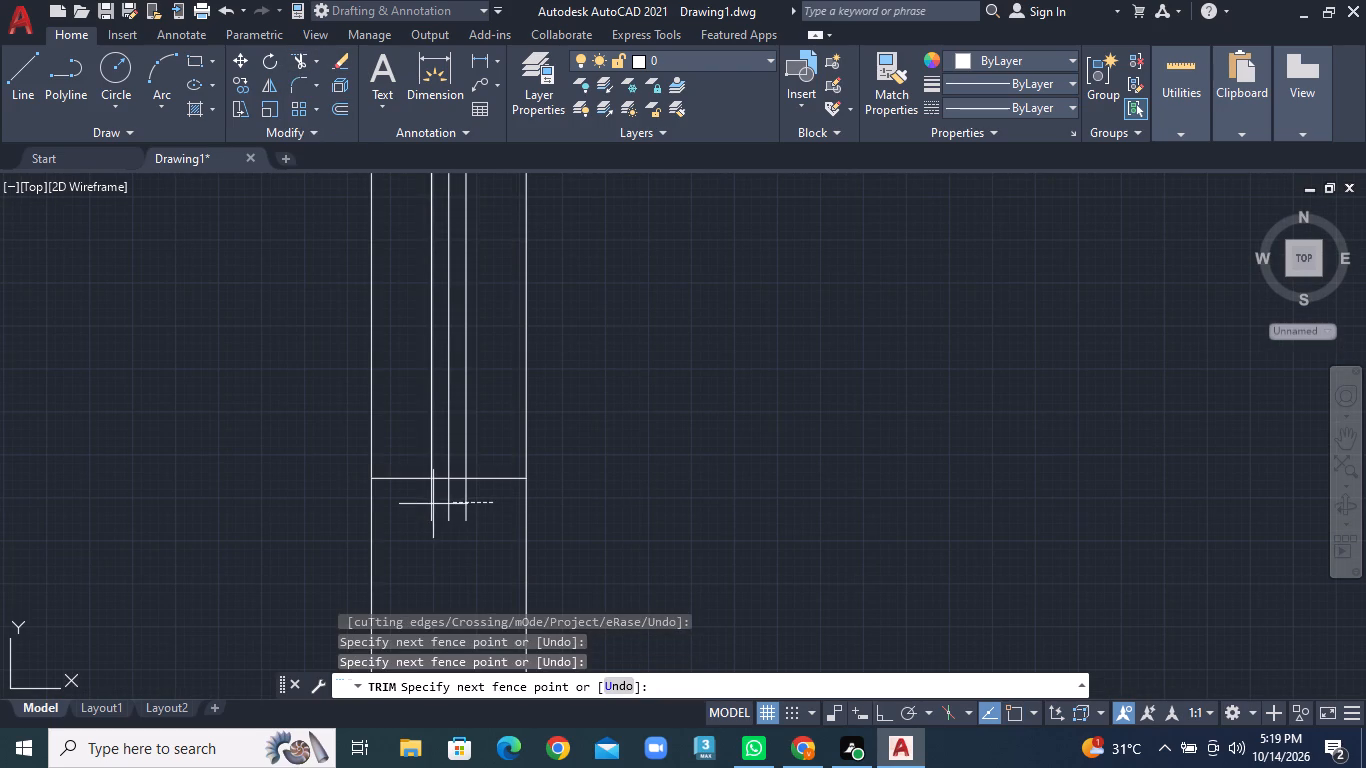
pyautogui.click(413, 504)
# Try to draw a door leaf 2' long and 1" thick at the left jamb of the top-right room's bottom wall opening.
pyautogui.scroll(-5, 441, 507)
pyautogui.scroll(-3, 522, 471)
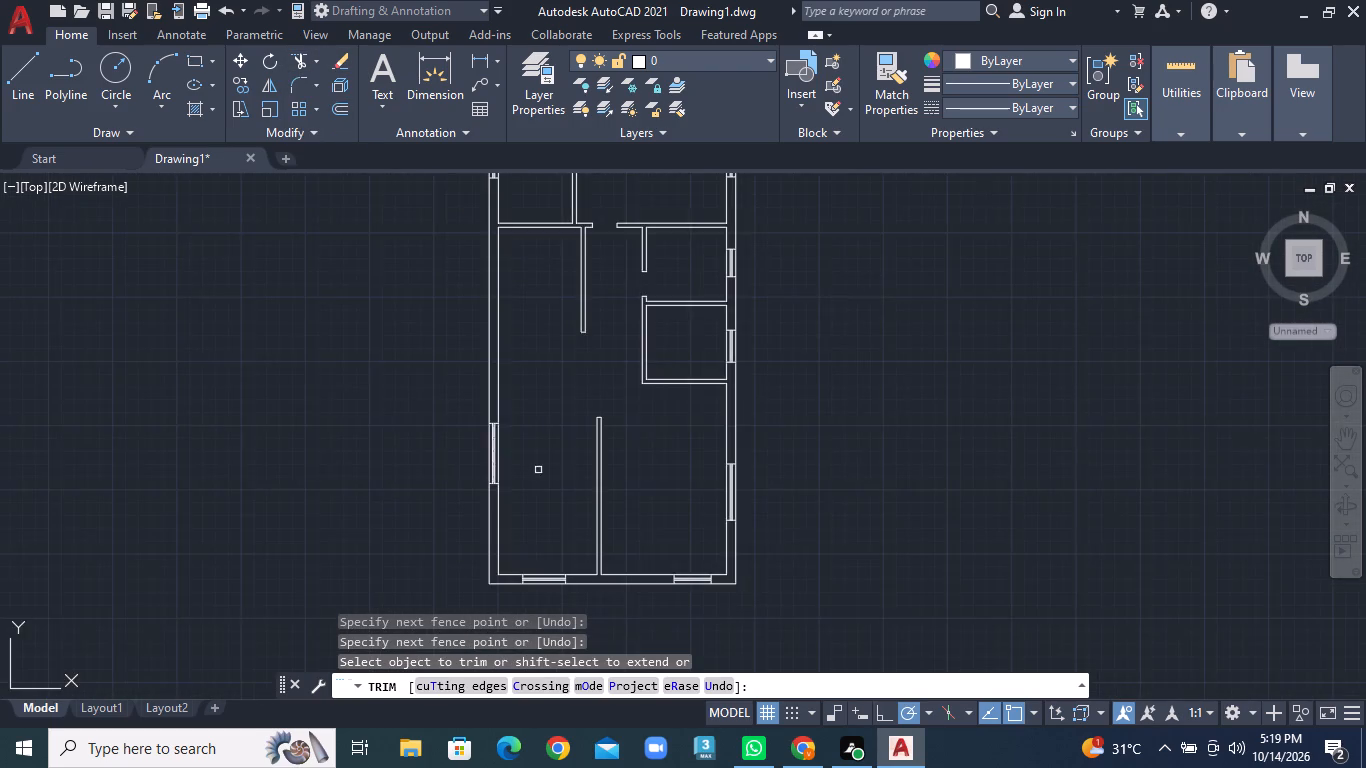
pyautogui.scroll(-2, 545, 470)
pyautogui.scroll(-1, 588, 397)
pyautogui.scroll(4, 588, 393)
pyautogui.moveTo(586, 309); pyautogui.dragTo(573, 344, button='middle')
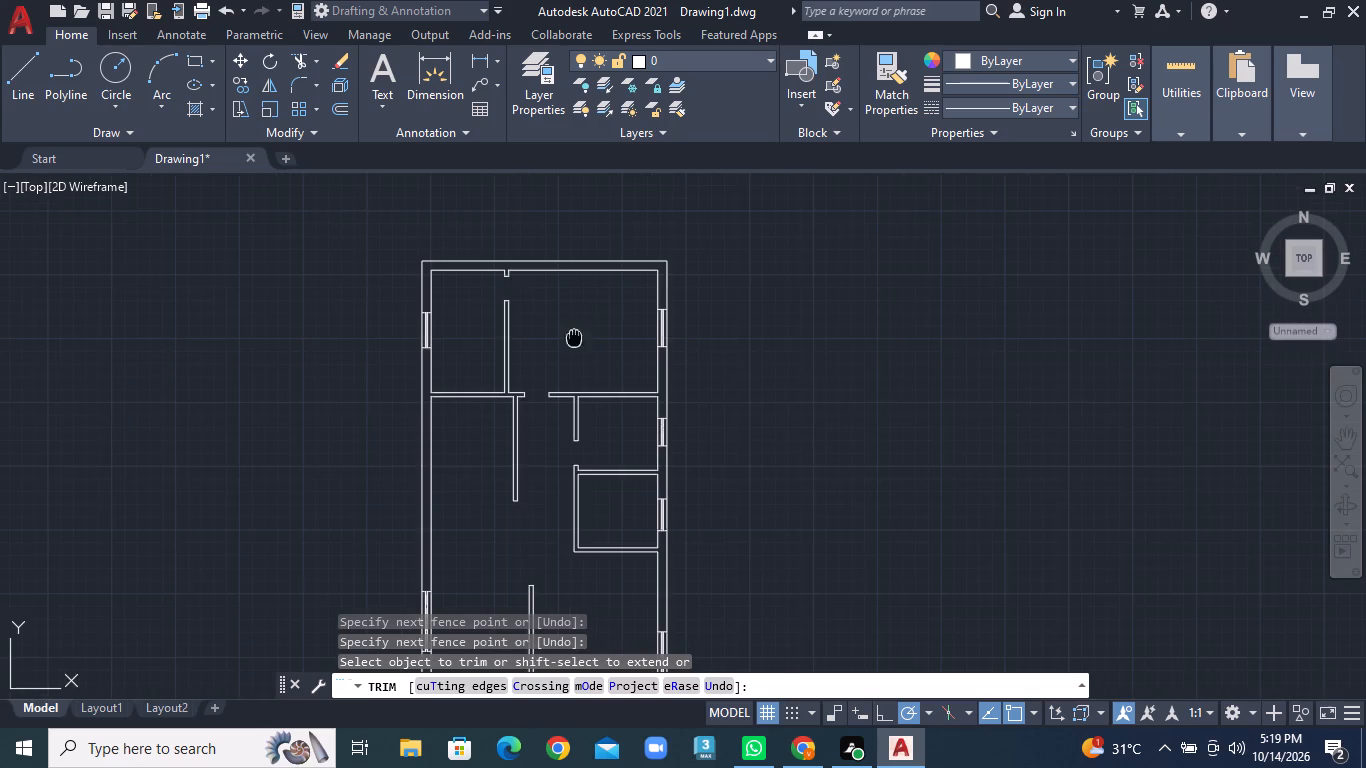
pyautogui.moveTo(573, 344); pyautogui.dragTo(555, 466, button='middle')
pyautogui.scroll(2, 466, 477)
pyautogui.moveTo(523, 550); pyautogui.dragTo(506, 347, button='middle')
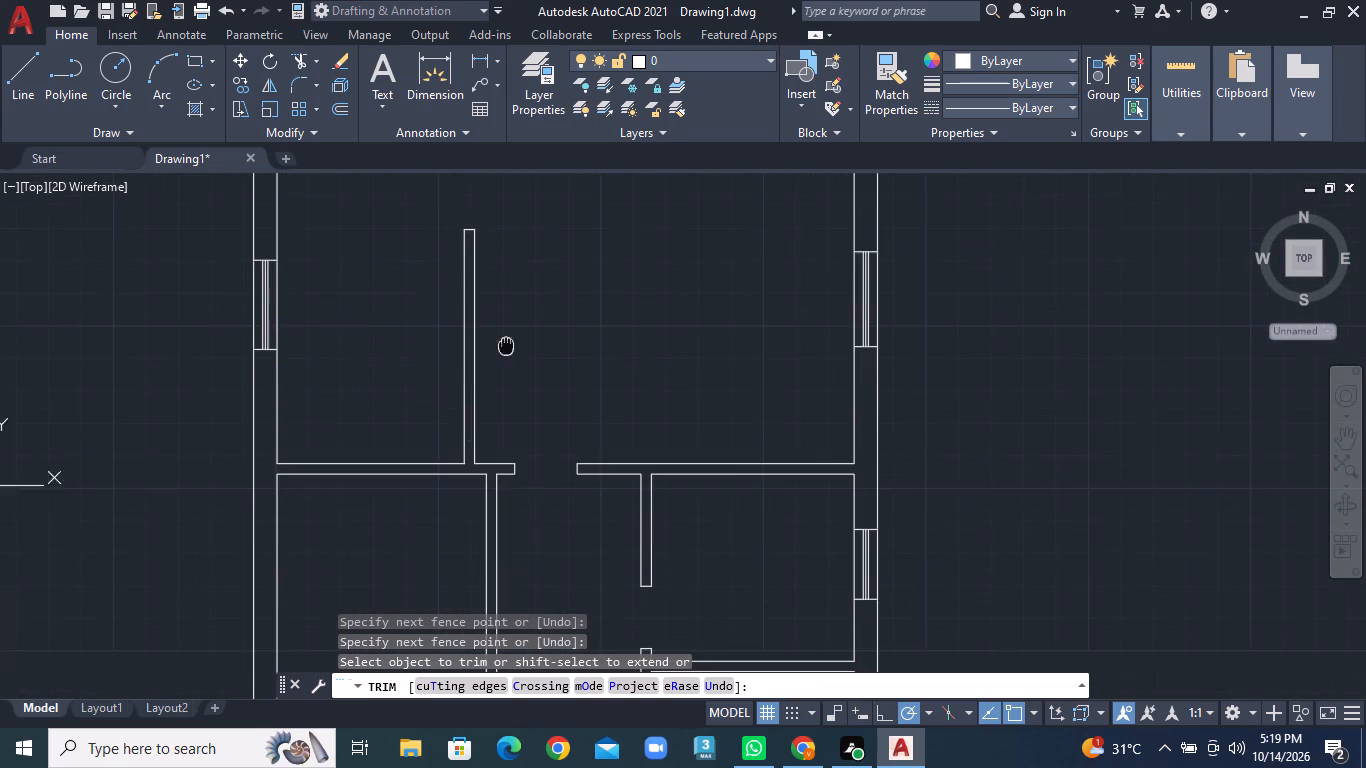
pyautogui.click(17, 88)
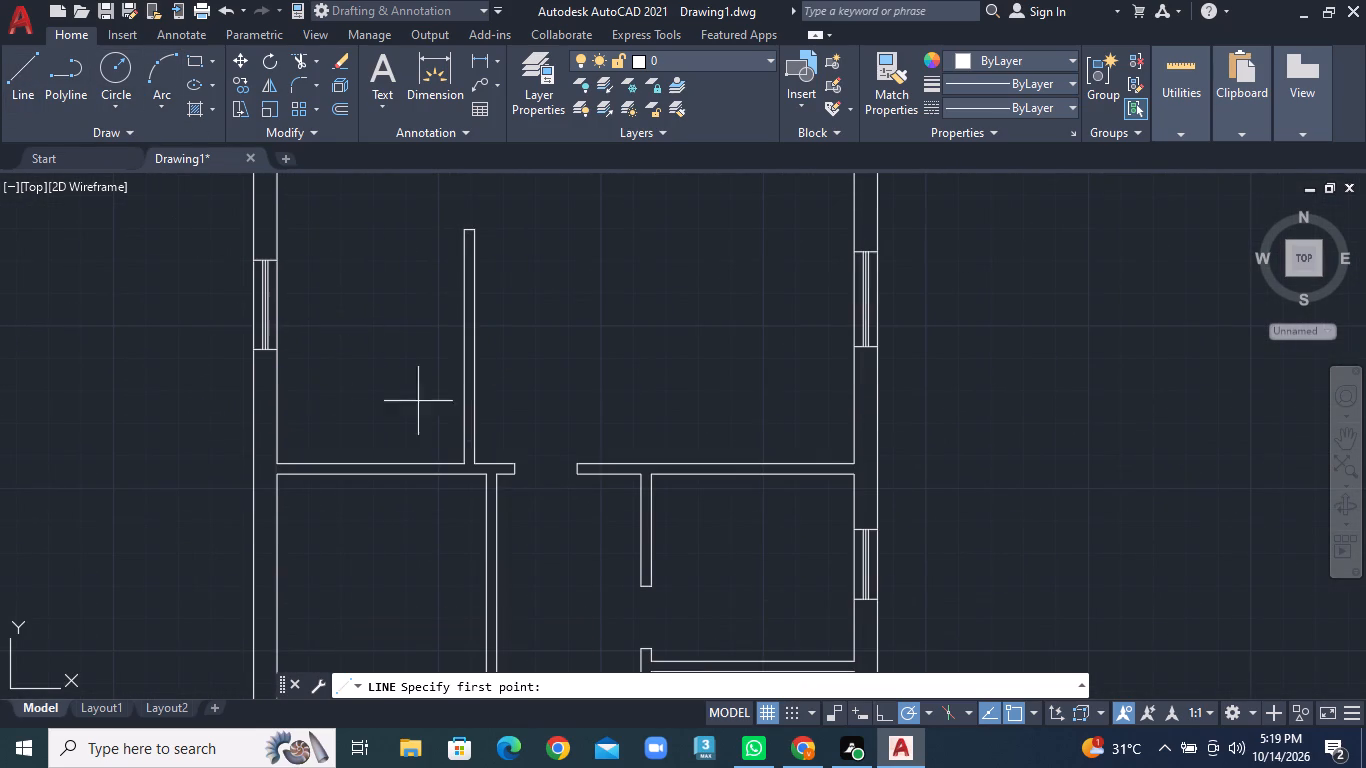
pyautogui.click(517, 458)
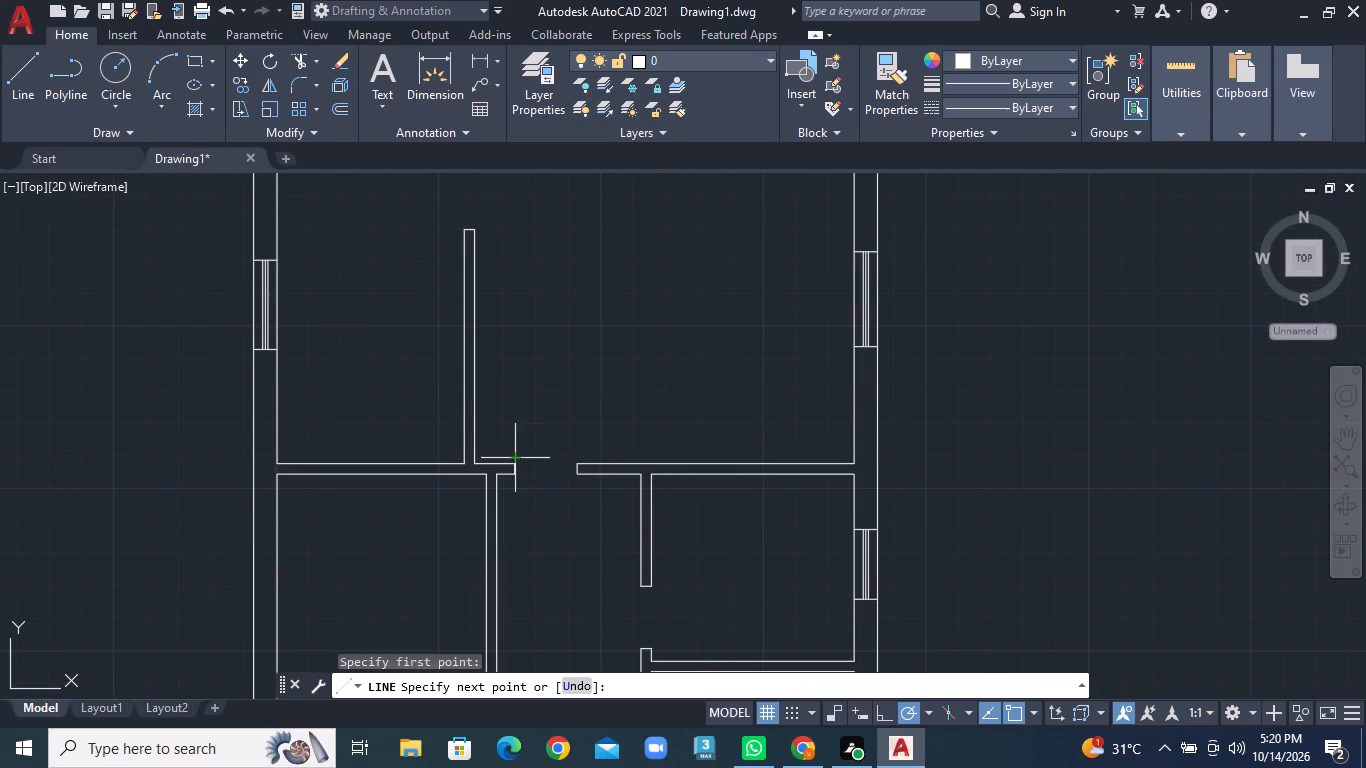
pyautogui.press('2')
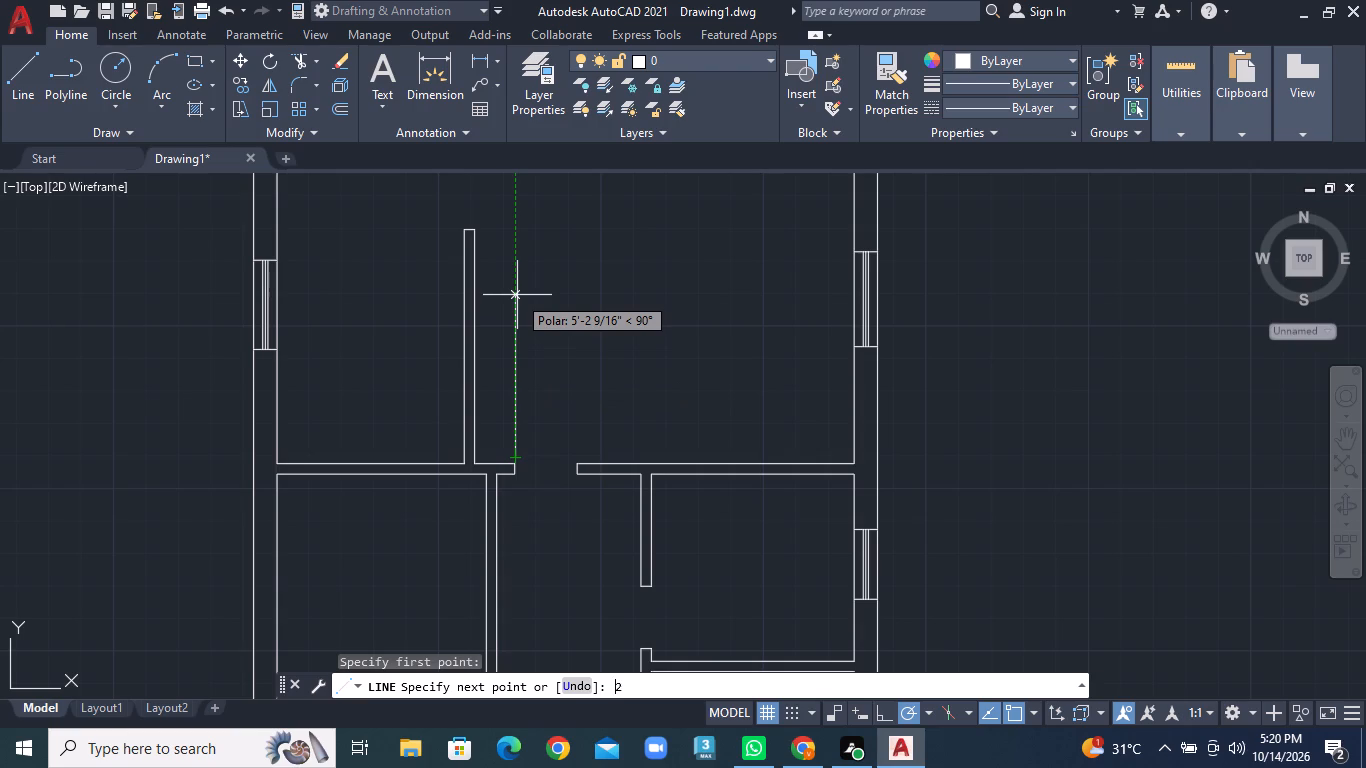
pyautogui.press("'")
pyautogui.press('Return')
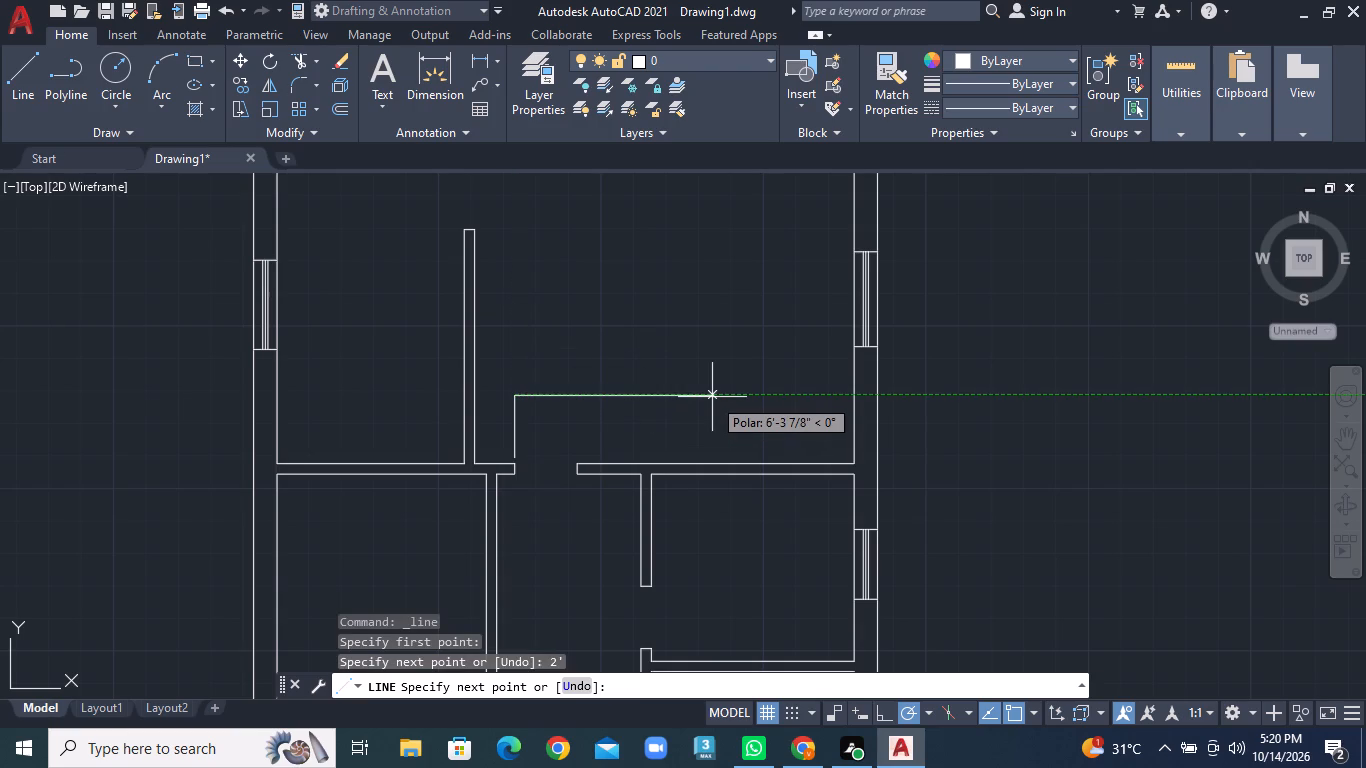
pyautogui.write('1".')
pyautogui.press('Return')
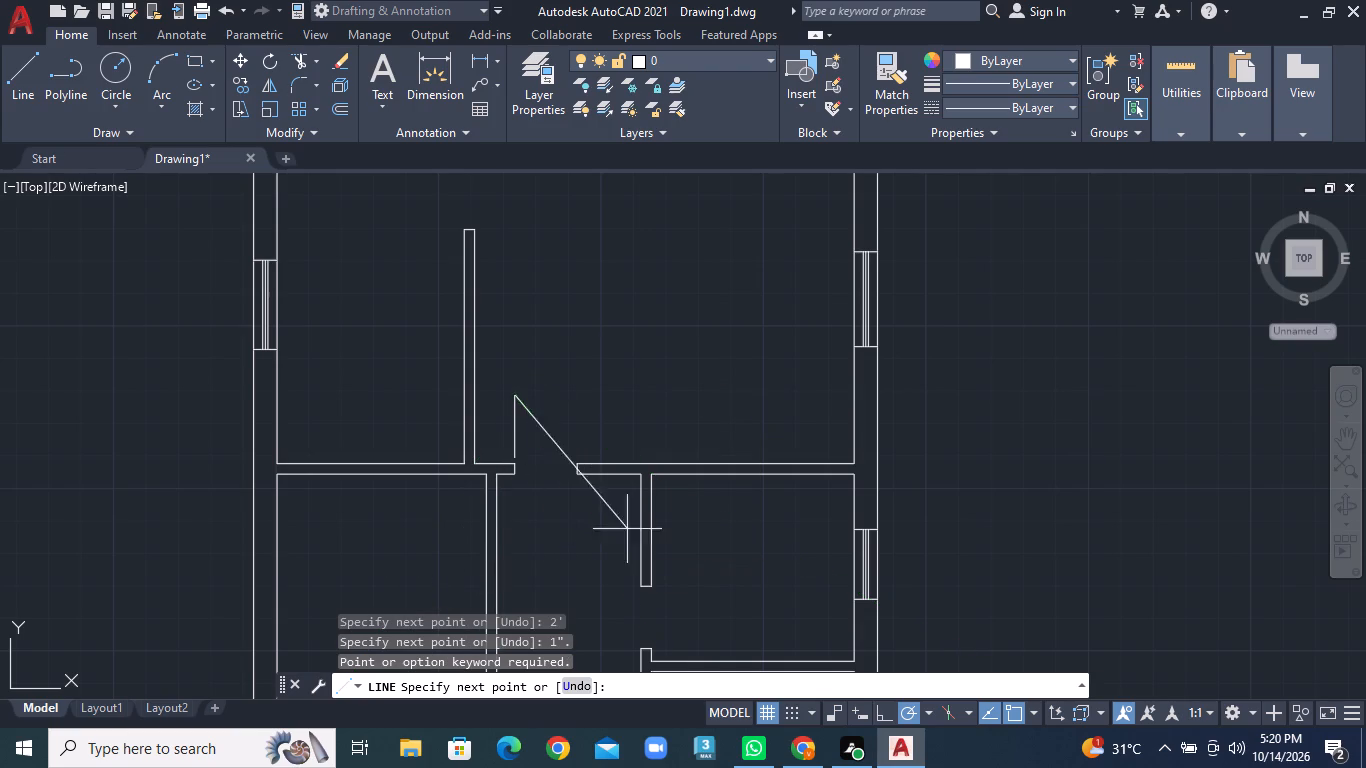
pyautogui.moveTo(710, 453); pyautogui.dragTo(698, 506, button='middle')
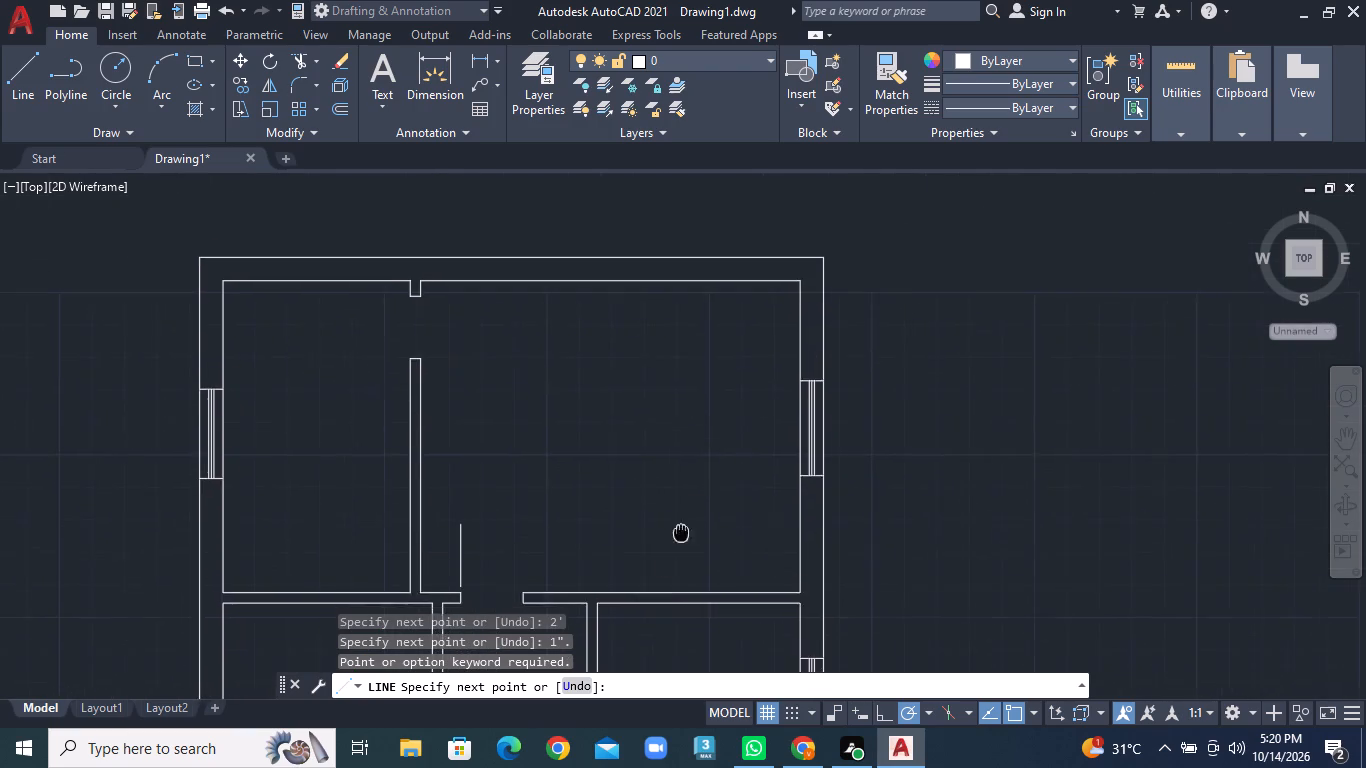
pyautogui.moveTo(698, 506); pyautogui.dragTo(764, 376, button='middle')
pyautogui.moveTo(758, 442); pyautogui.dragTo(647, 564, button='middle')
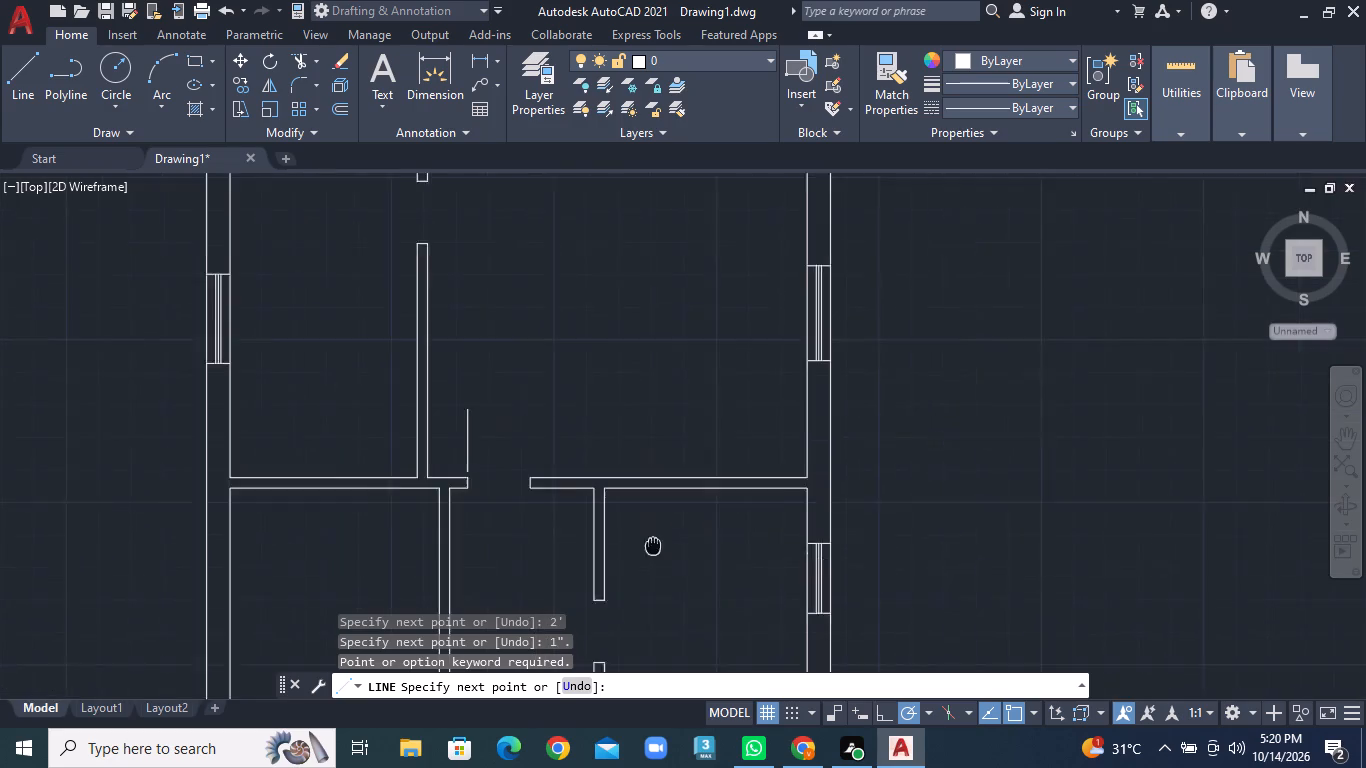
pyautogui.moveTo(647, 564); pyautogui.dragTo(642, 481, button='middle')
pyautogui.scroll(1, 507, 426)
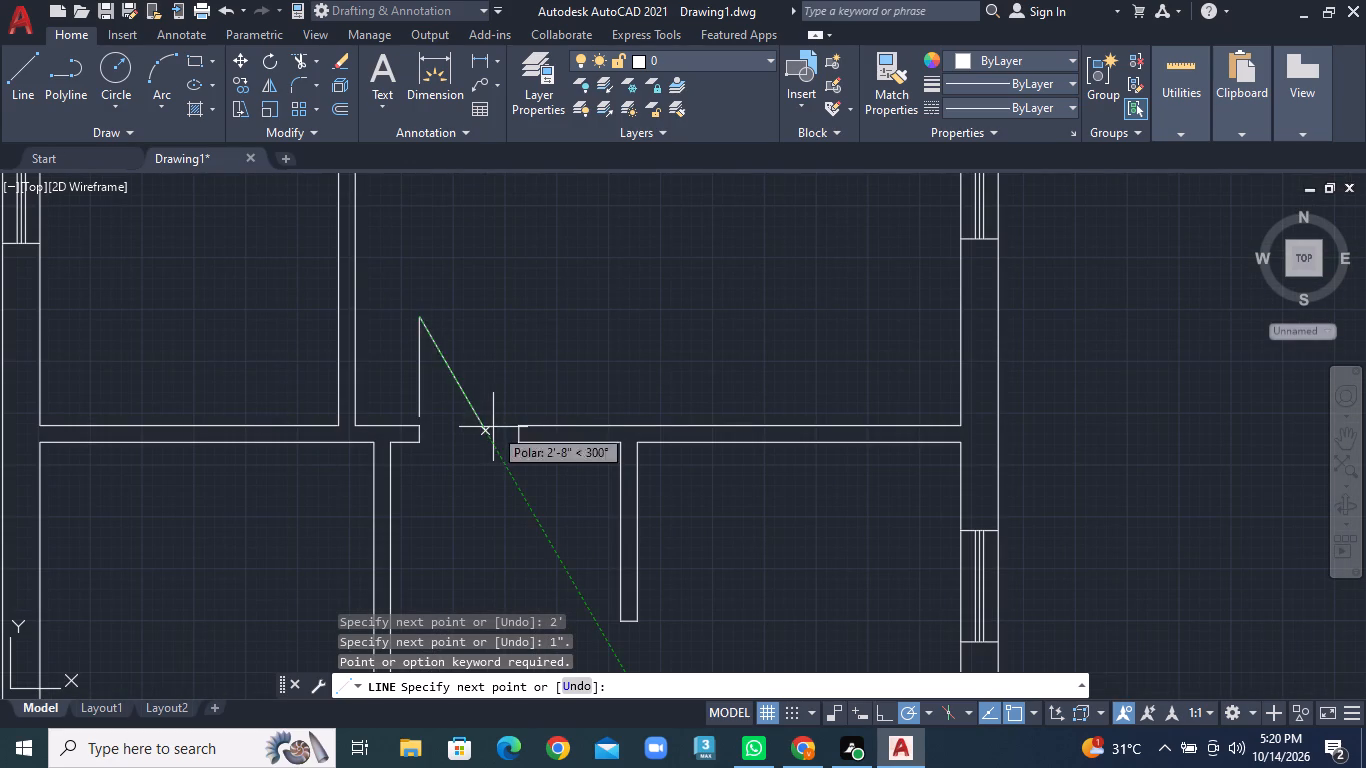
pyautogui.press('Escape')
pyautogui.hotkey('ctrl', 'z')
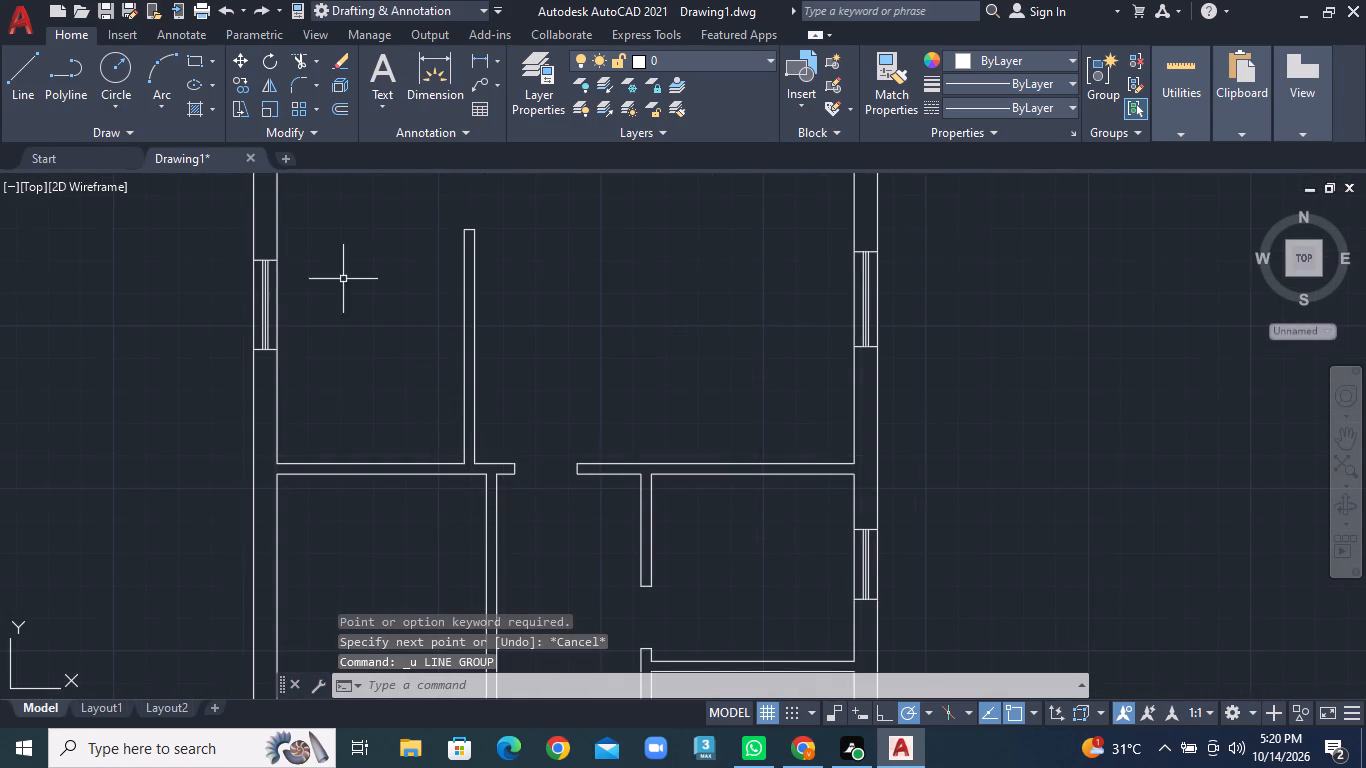
# Draw a closed door leaf 2' long and 1" thick, rising from the upper left jamb corner of the top-right room's bottom wall opening.
pyautogui.click(39, 89)
pyautogui.scroll(1, 582, 521)
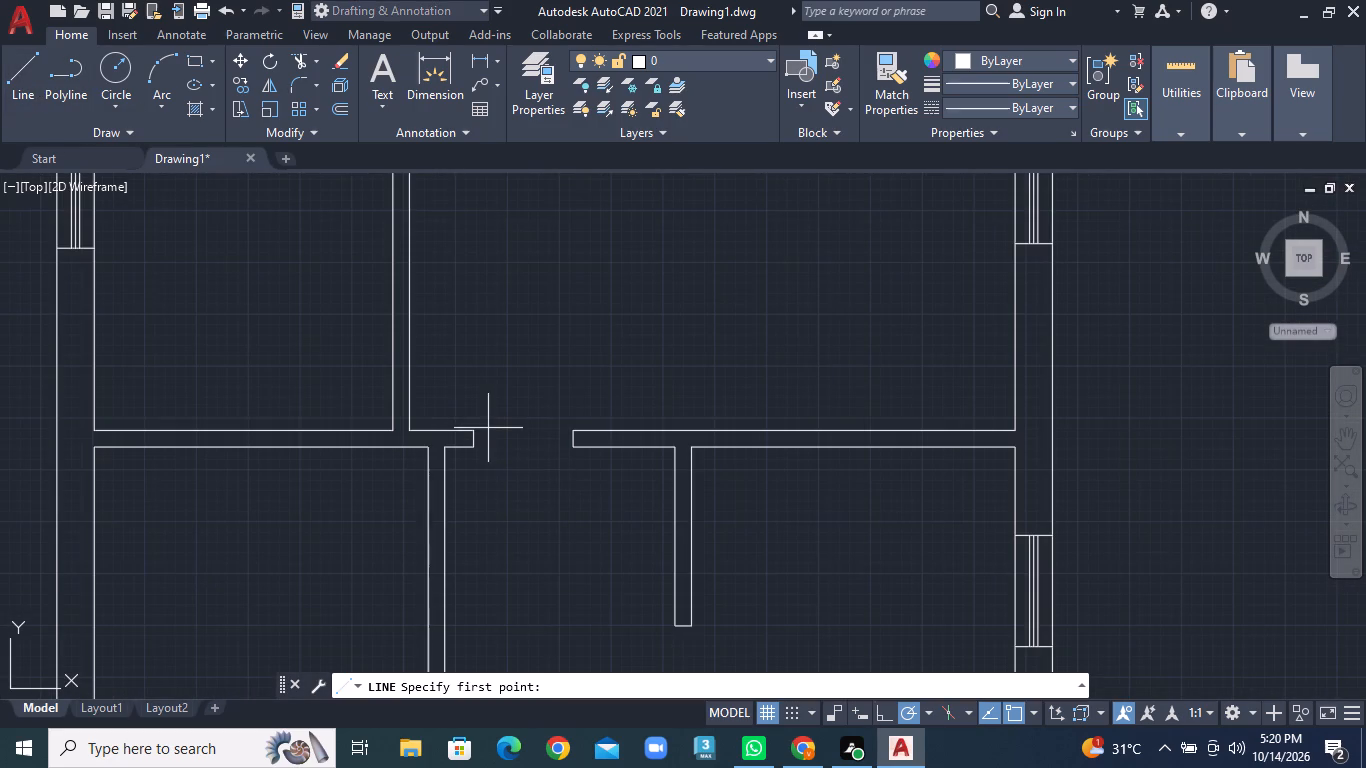
pyautogui.doubleClick(471, 428)
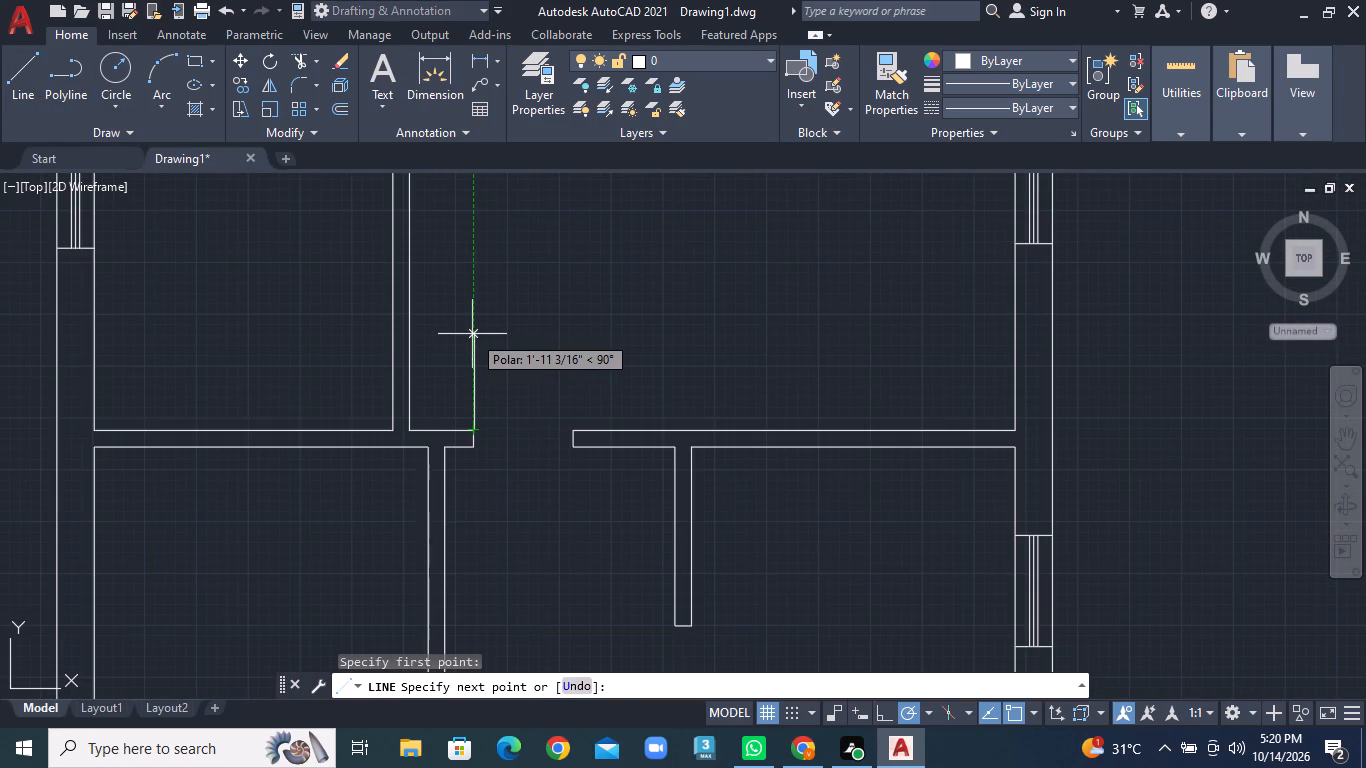
pyautogui.press('2')
pyautogui.press("'")
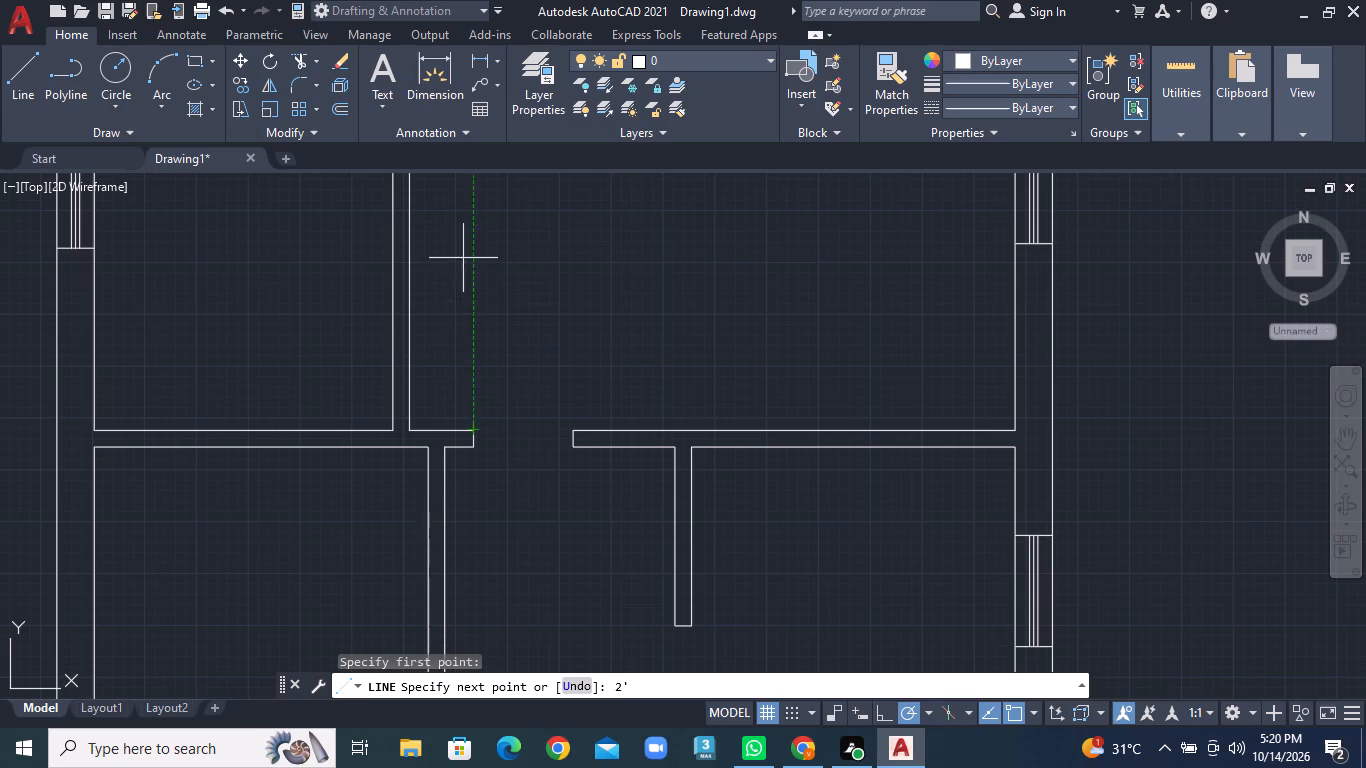
pyautogui.press('Return')
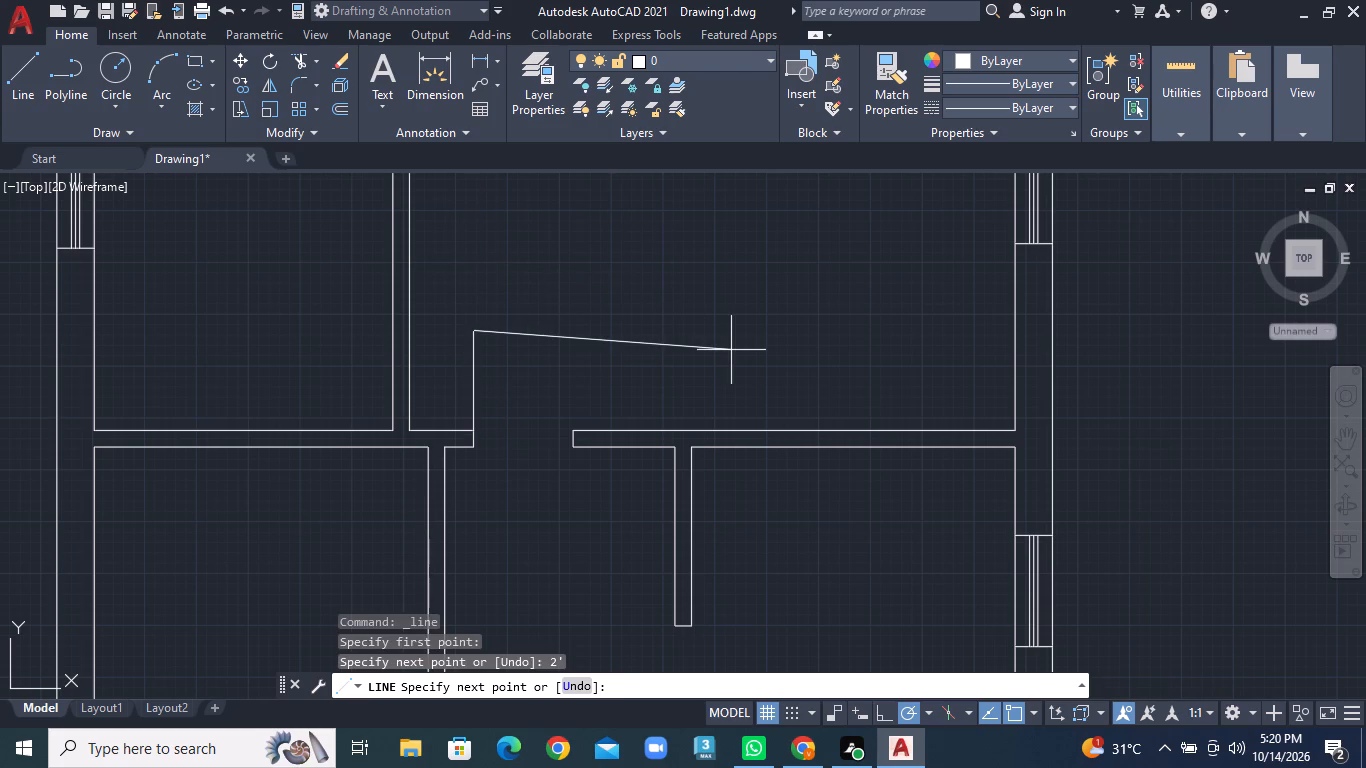
pyautogui.write('1"')
pyautogui.press('Return')
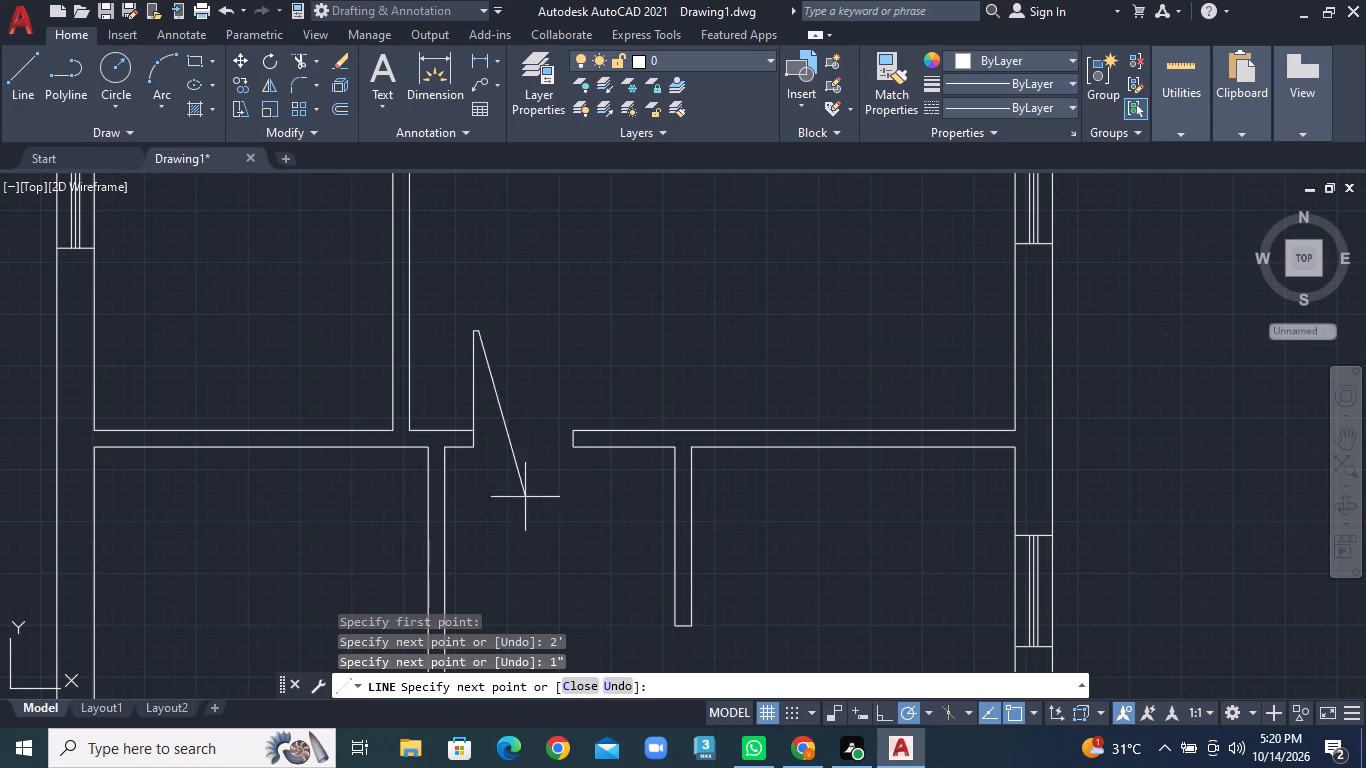
pyautogui.press('2')
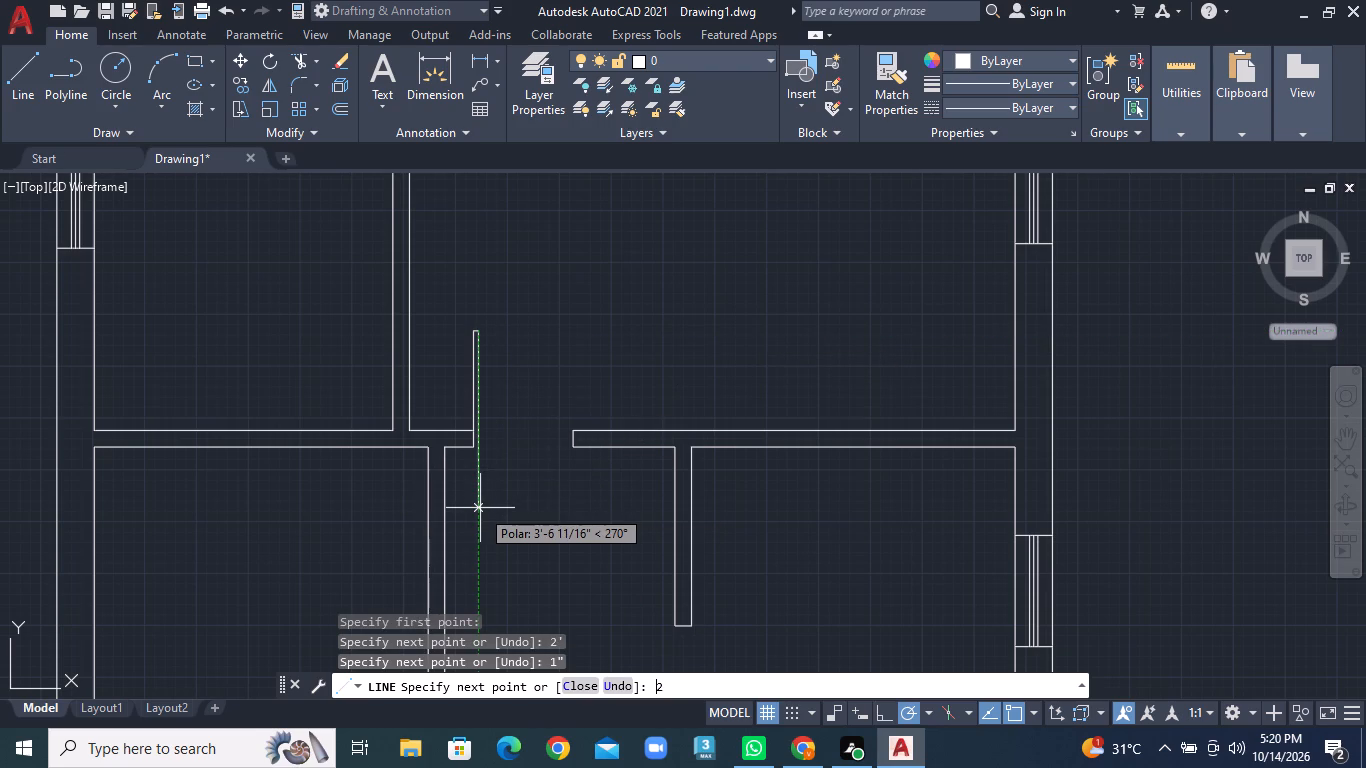
pyautogui.press("'")
pyautogui.press('Return')
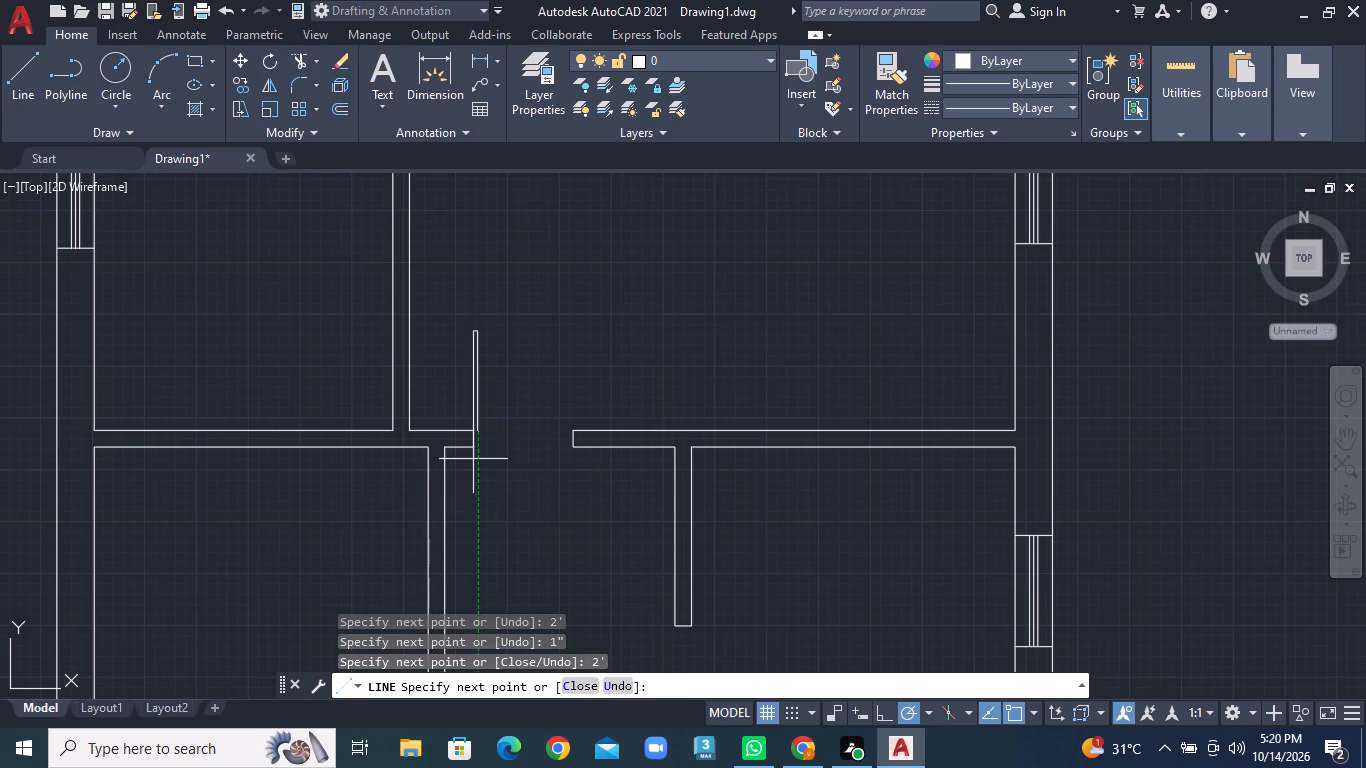
pyautogui.scroll(4, 475, 416)
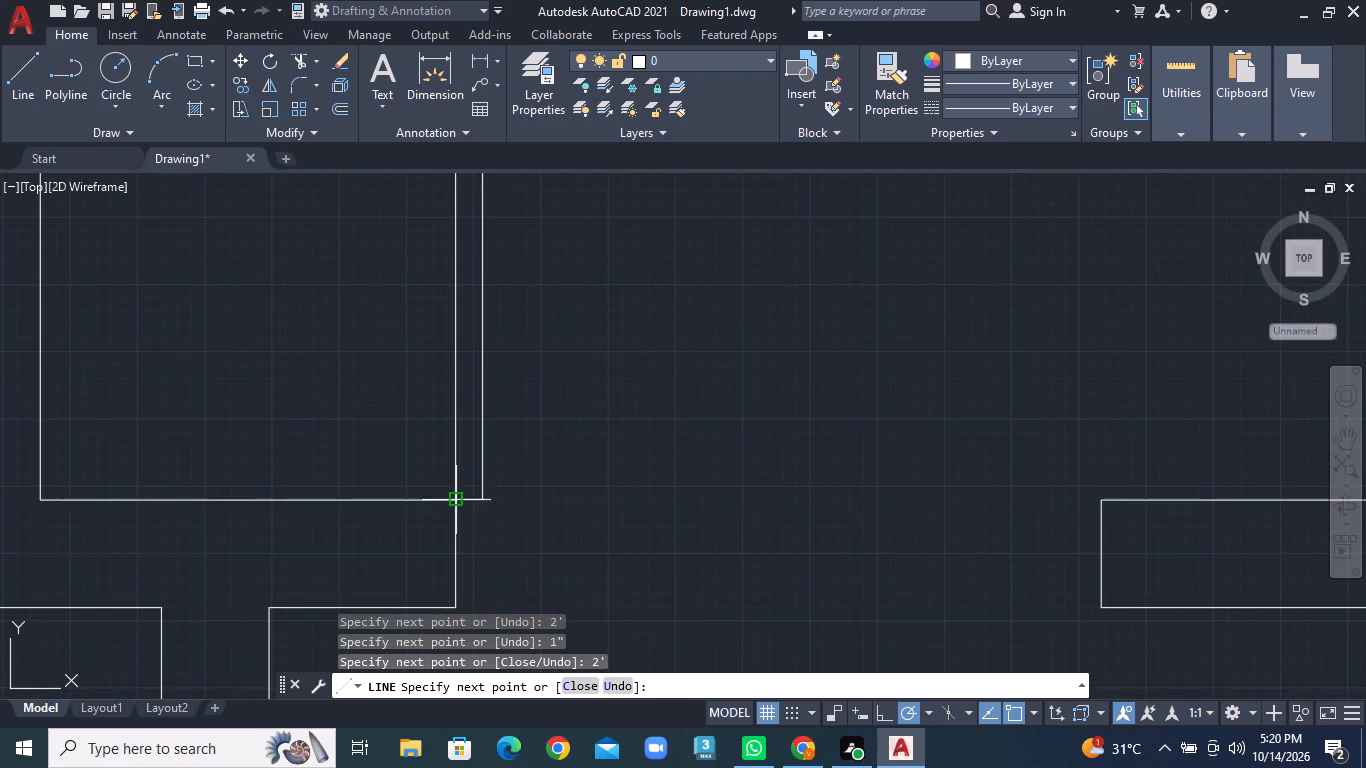
pyautogui.click(455, 496)
pyautogui.rightClick(455, 496)
pyautogui.click(548, 253)
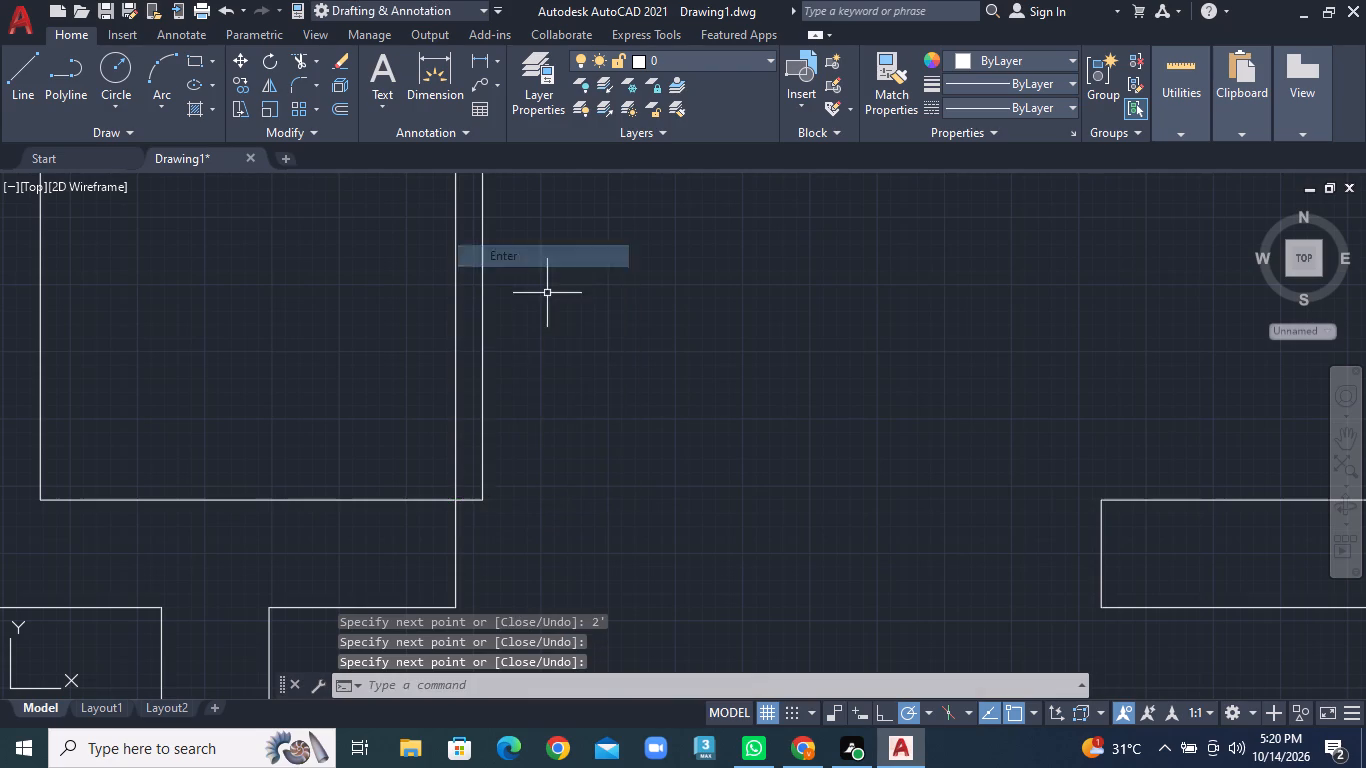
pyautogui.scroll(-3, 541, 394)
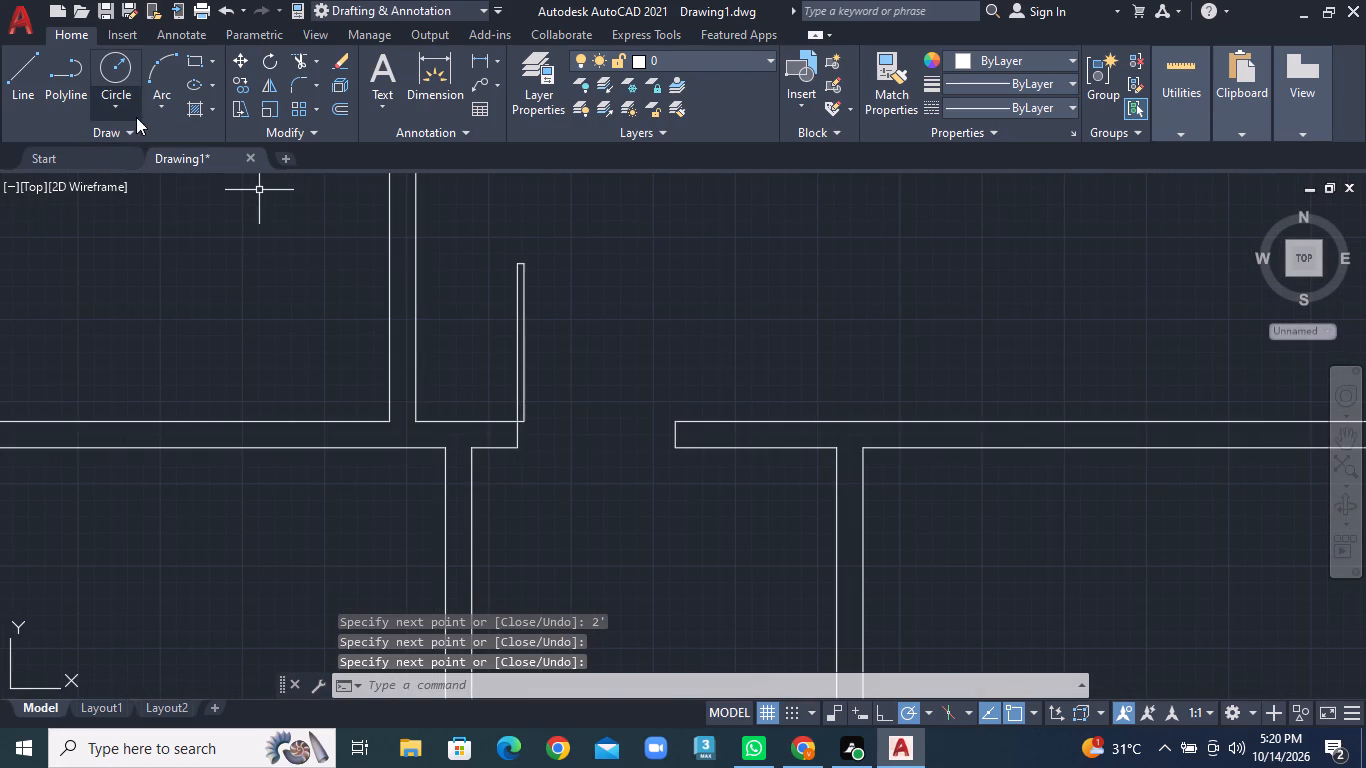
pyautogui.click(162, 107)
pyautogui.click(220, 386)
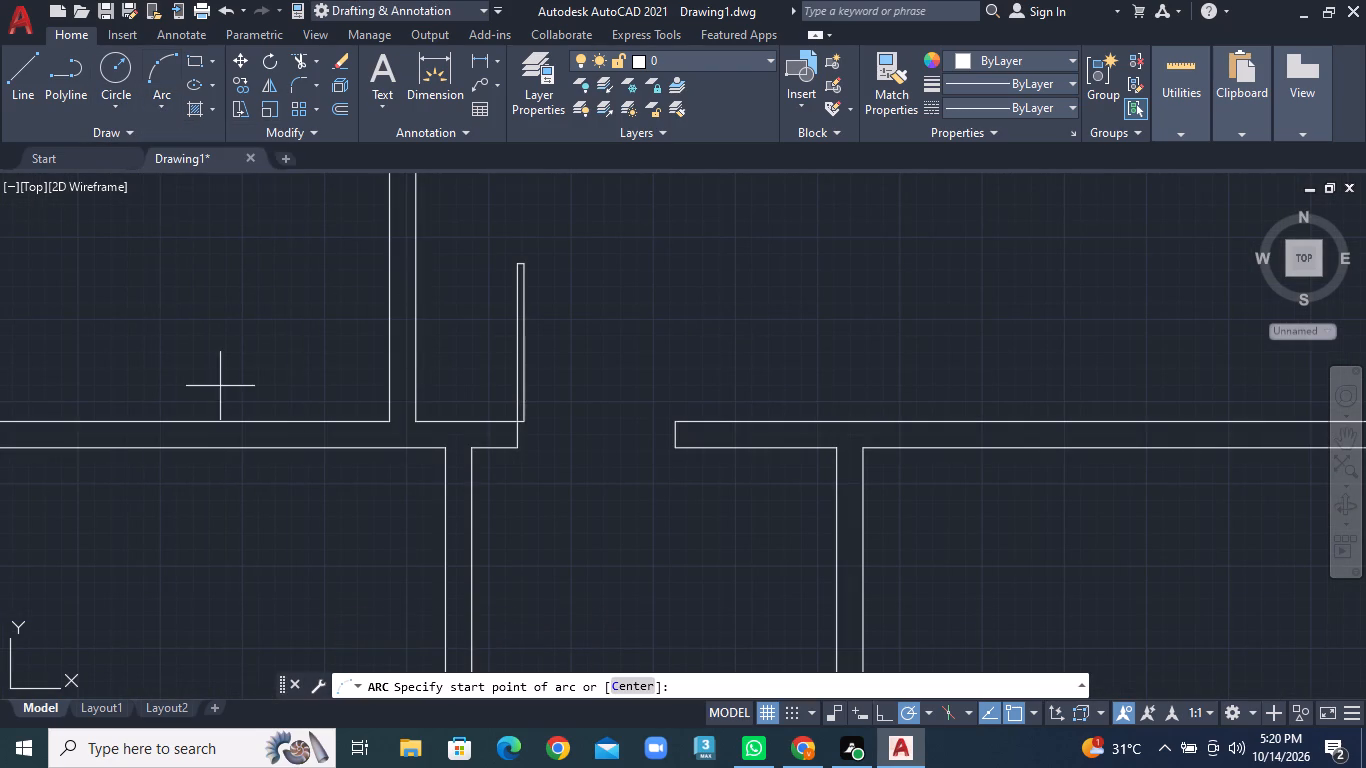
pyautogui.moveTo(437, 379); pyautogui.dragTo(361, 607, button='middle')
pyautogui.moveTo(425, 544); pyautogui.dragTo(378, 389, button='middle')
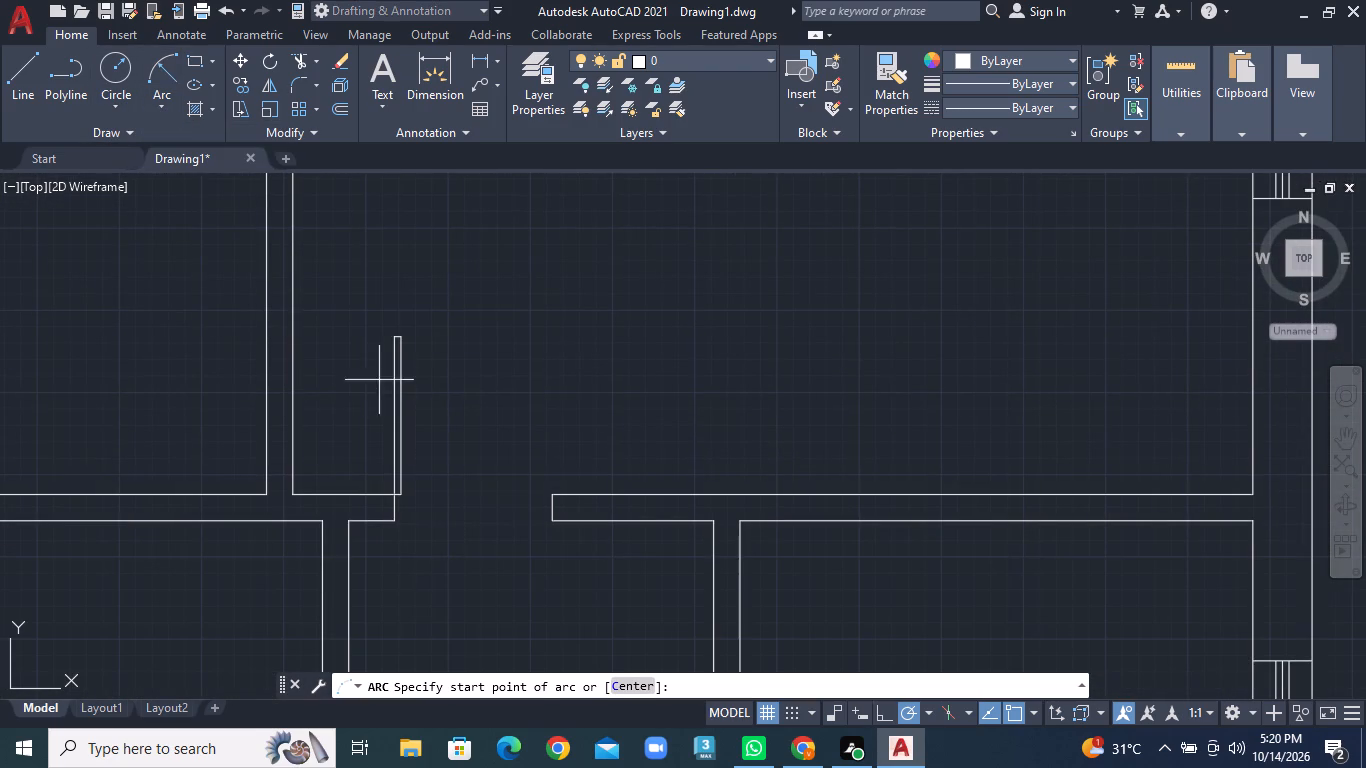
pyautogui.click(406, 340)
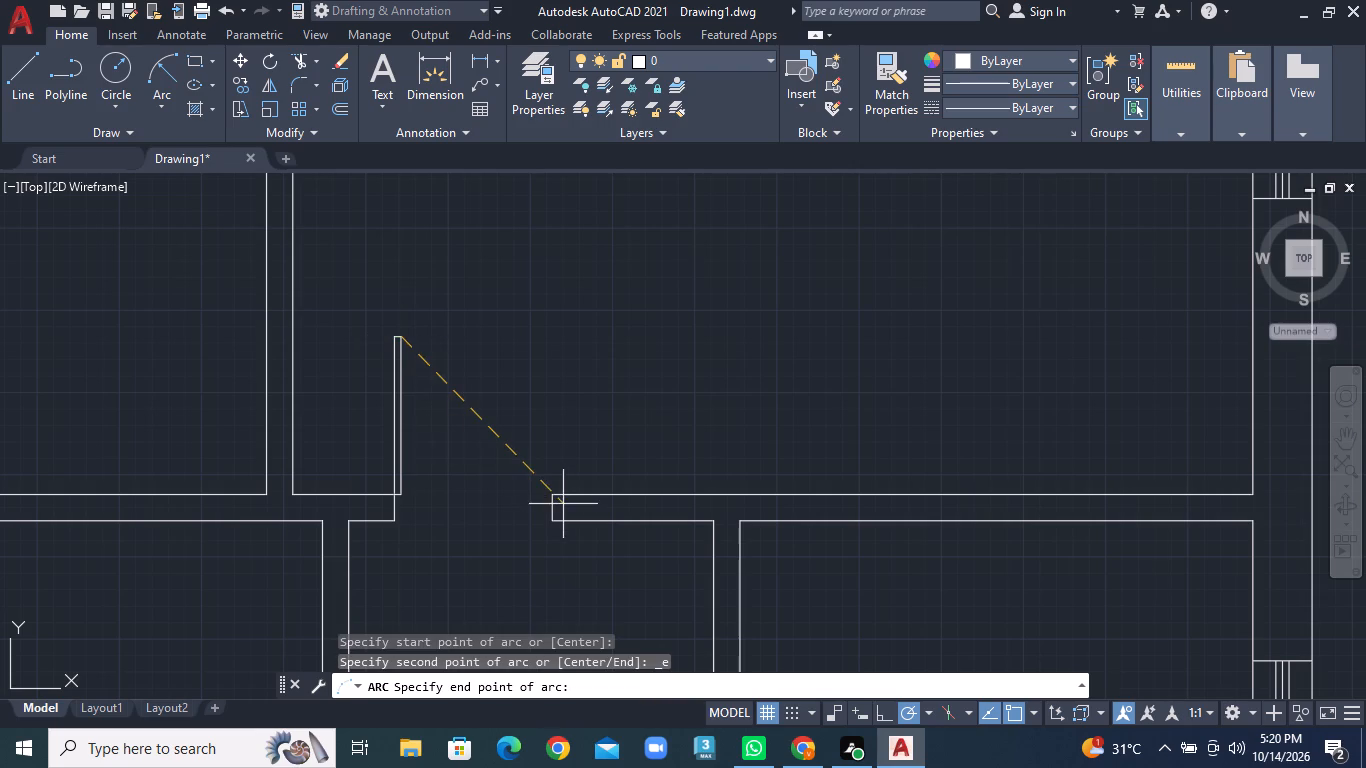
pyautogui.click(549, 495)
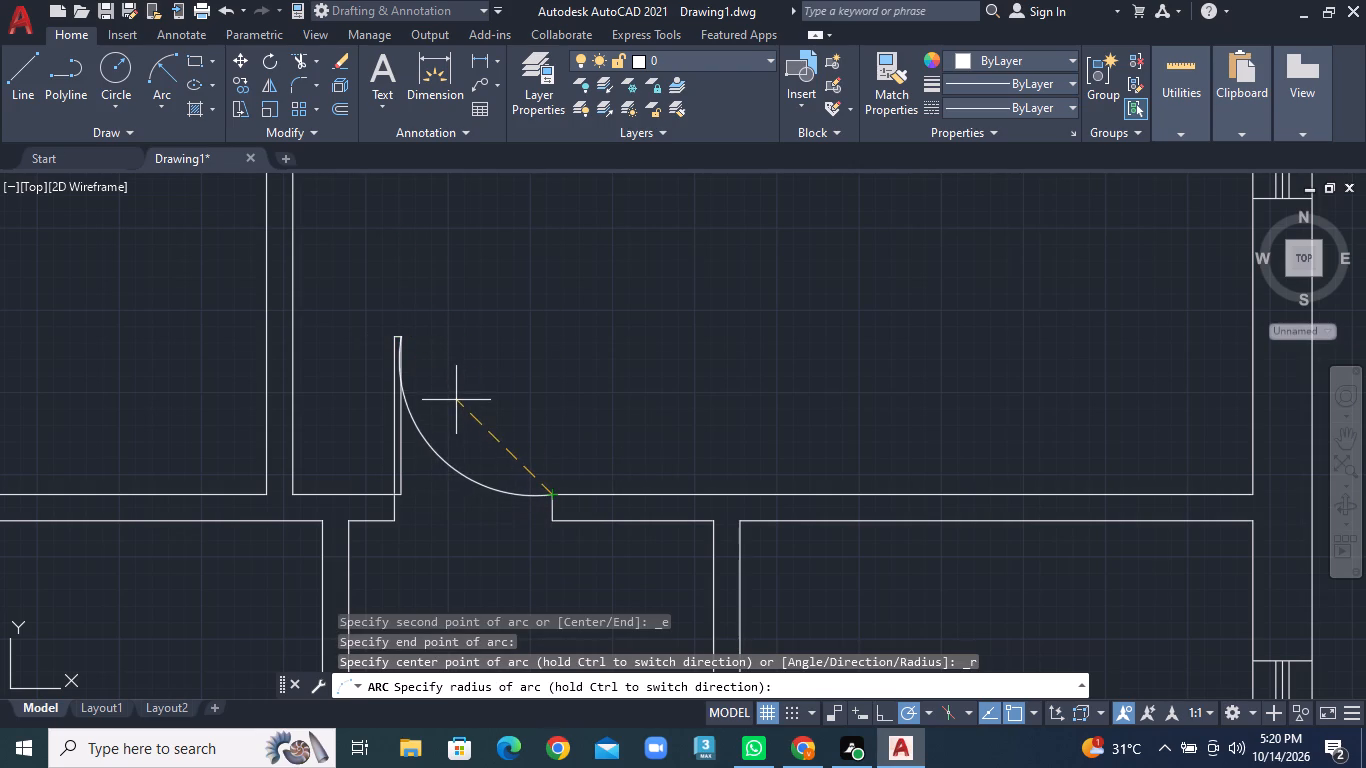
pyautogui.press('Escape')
# Draw the door swing as a Start, End, Radius arc from the opening's right jamb upper corner to the leaf's top right corner, bulging outward.
pyautogui.click(154, 105)
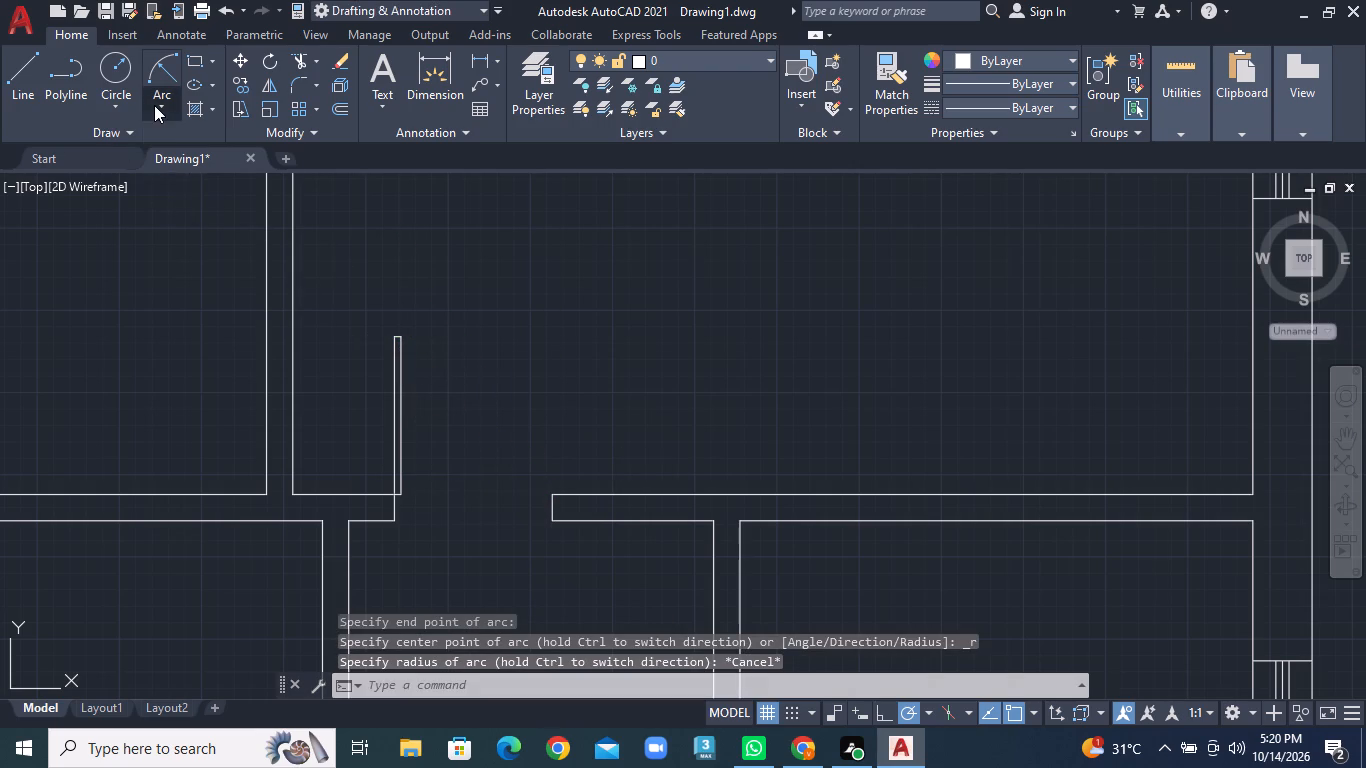
pyautogui.click(227, 387)
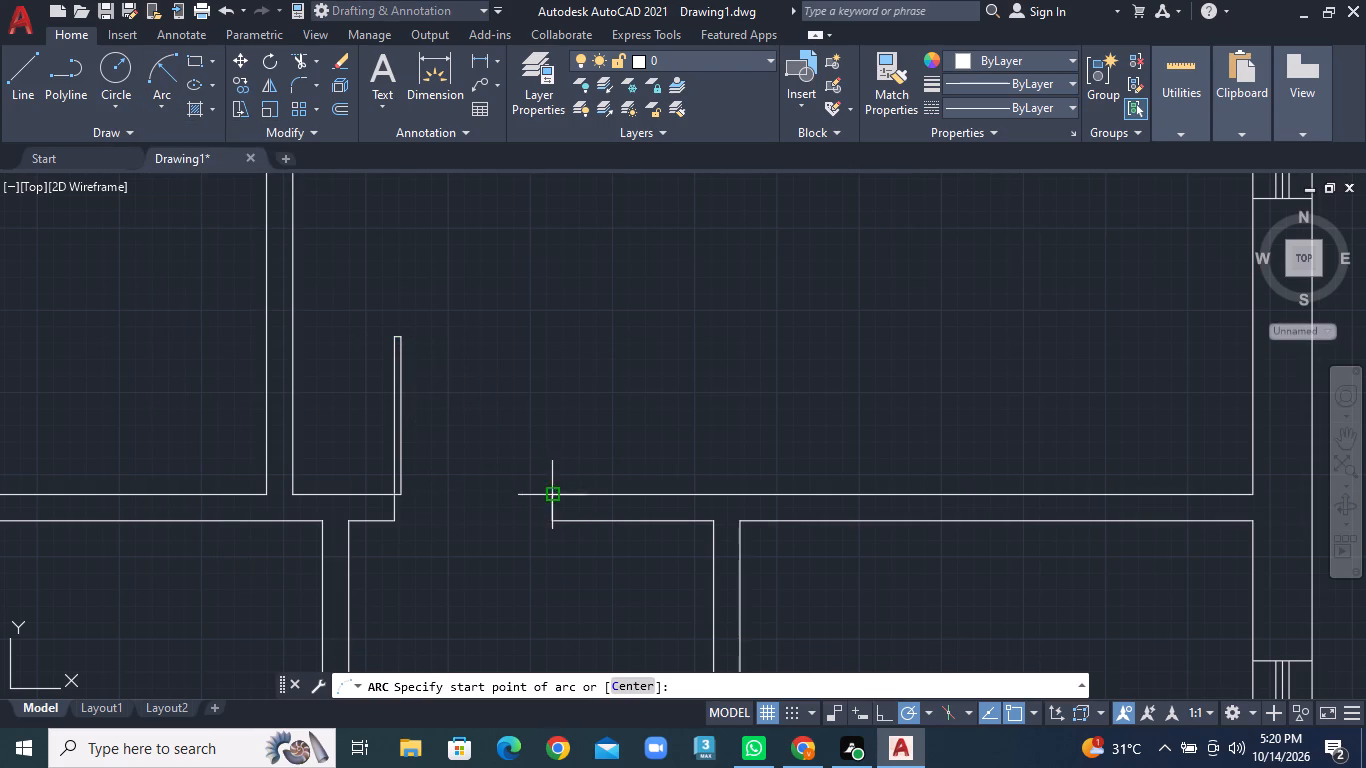
pyautogui.click(550, 492)
pyautogui.click(403, 336)
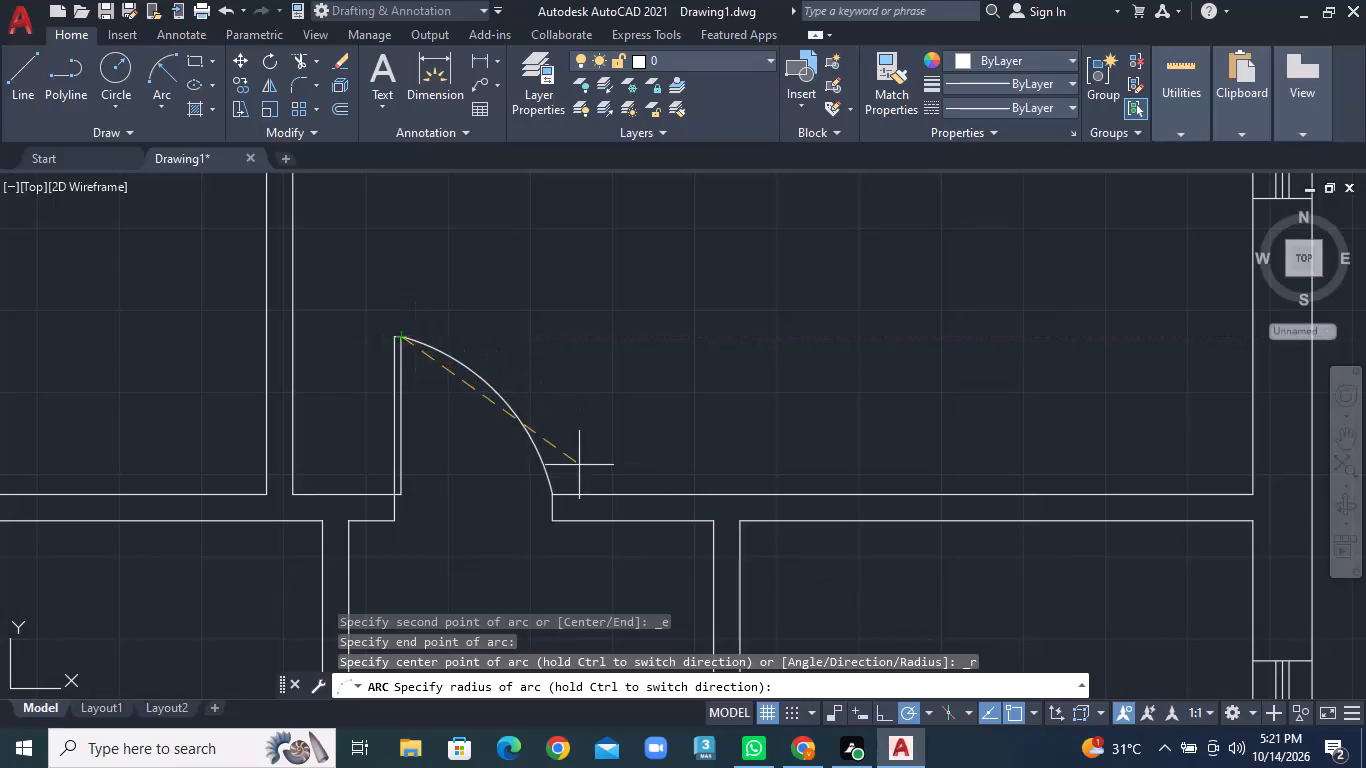
pyautogui.click(591, 454)
# Draw a closed door leaf 2' long and 1" thick, extending right into the room from the lower jamb of the upper small right-hand room's left wall opening.
pyautogui.scroll(-3, 679, 516)
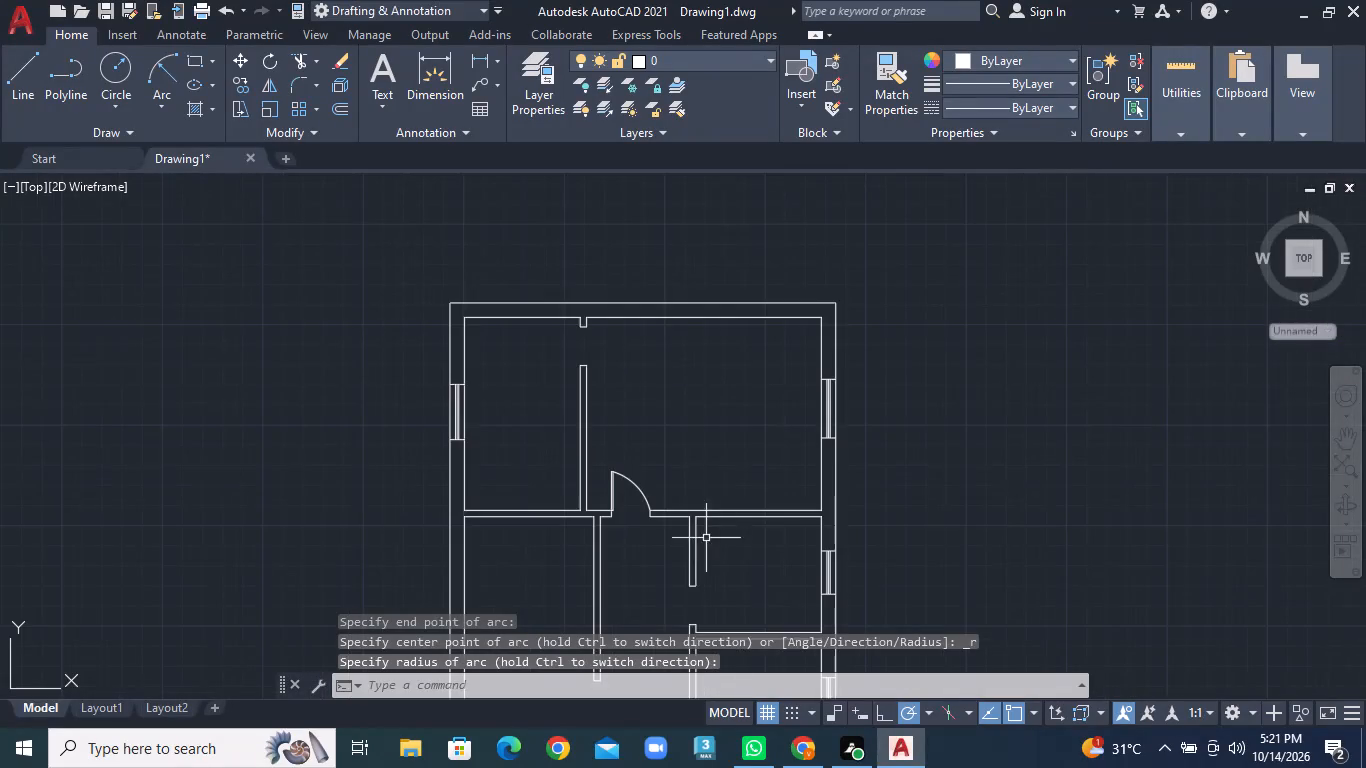
pyautogui.moveTo(788, 614); pyautogui.dragTo(768, 431, button='middle')
pyautogui.scroll(1, 705, 441)
pyautogui.moveTo(705, 443); pyautogui.dragTo(684, 377, button='middle')
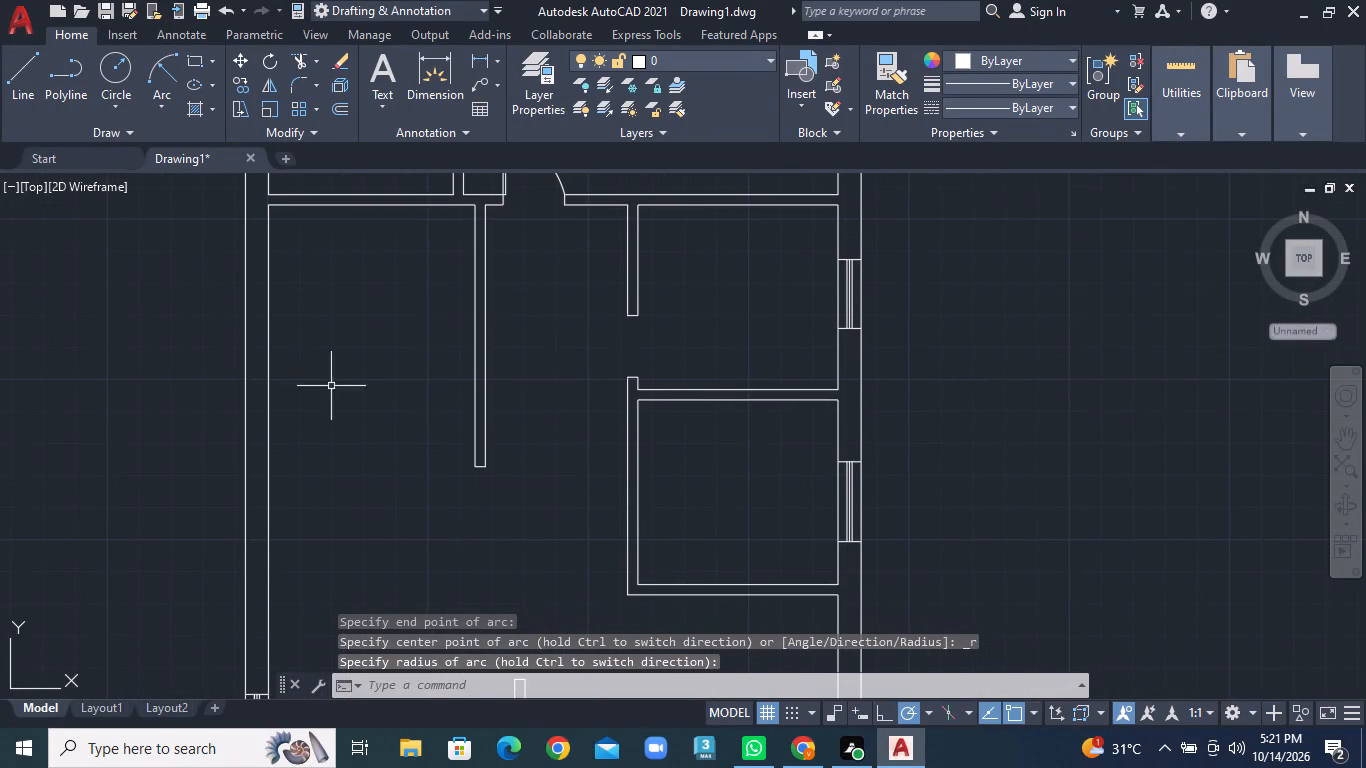
pyautogui.click(20, 85)
pyautogui.scroll(1, 687, 298)
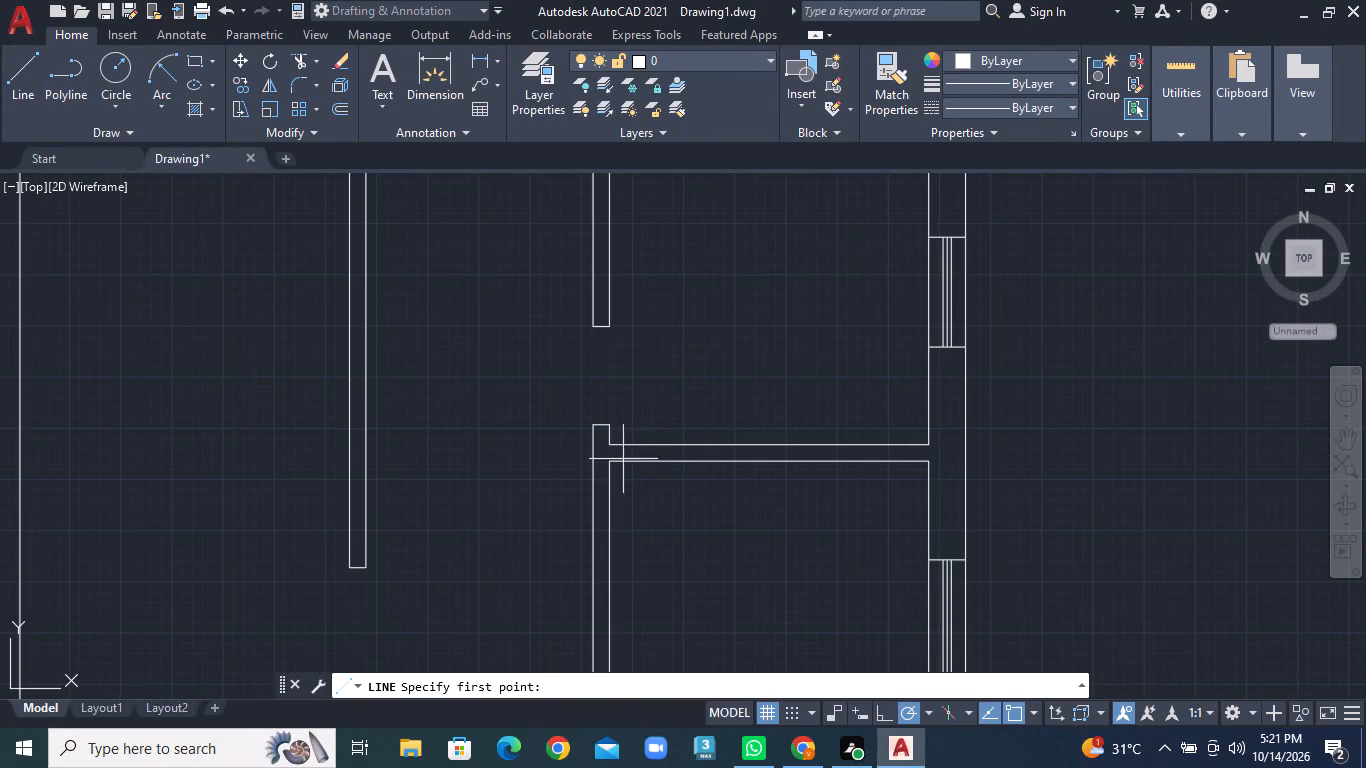
pyautogui.click(609, 425)
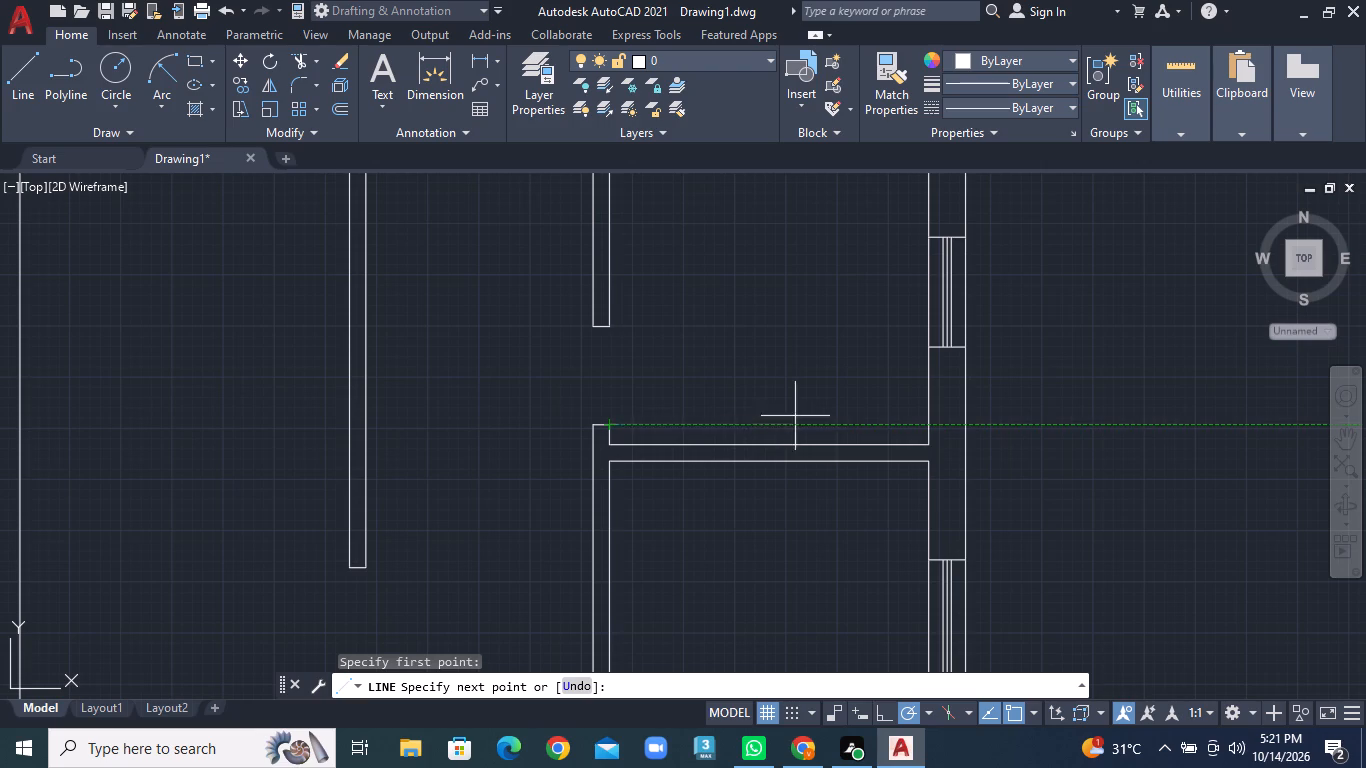
pyautogui.press('2')
pyautogui.press("'")
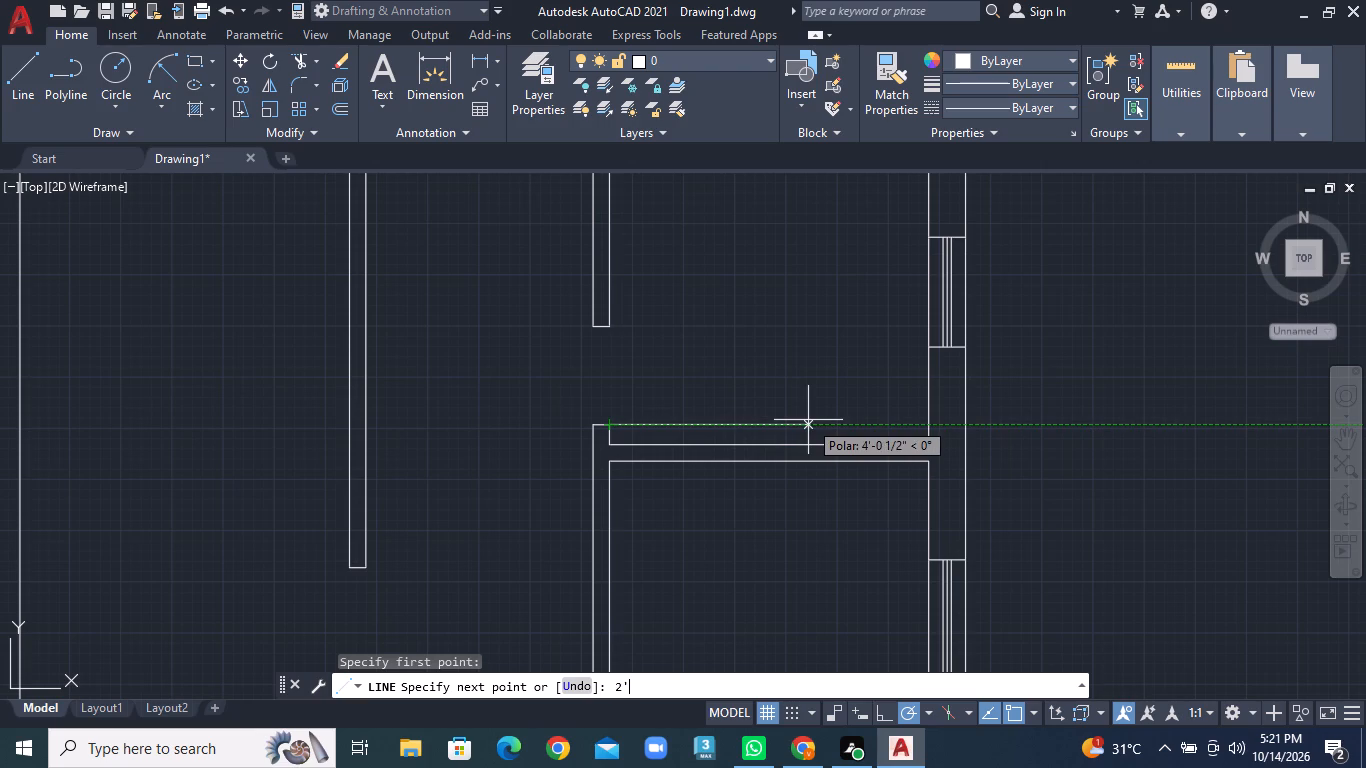
pyautogui.press('Return')
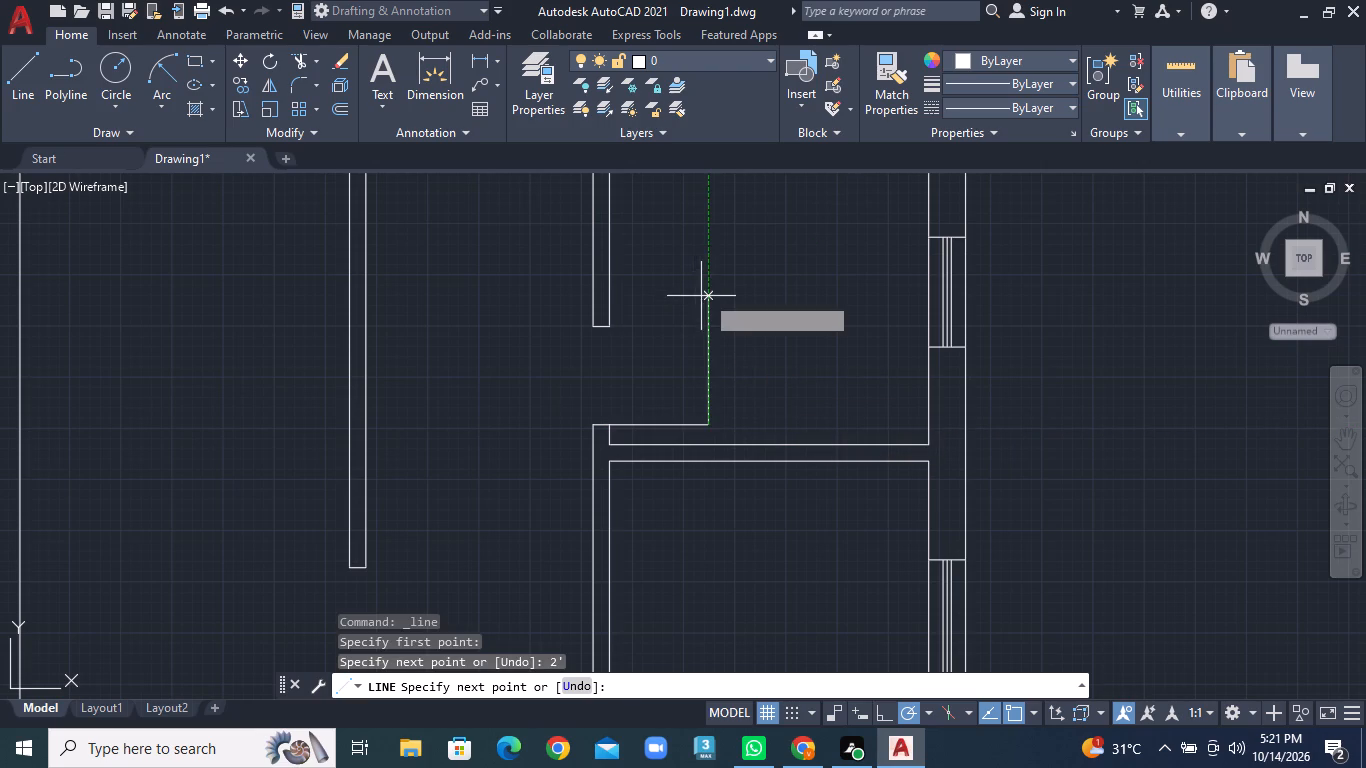
pyautogui.write('1"')
pyautogui.press('Return')
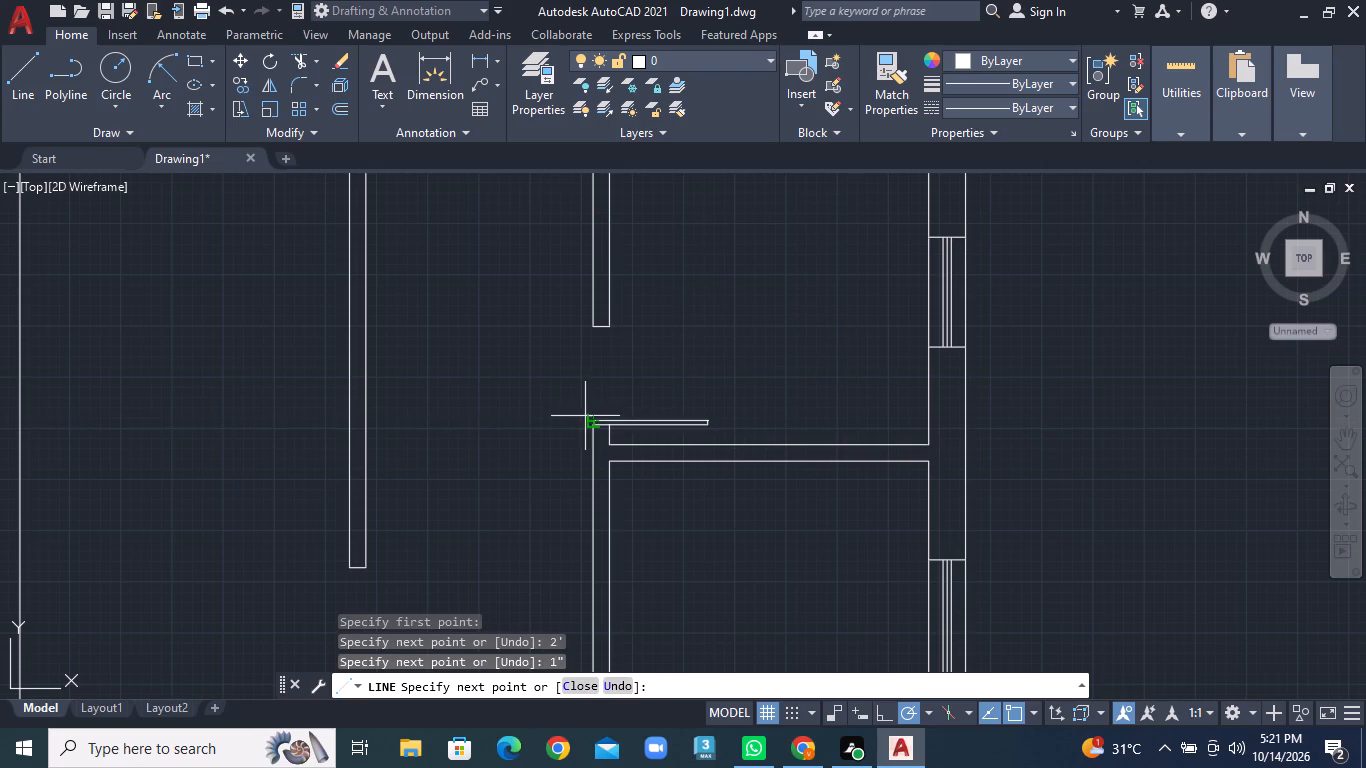
pyautogui.write("2'")
pyautogui.press('Return')
pyautogui.scroll(3, 589, 415)
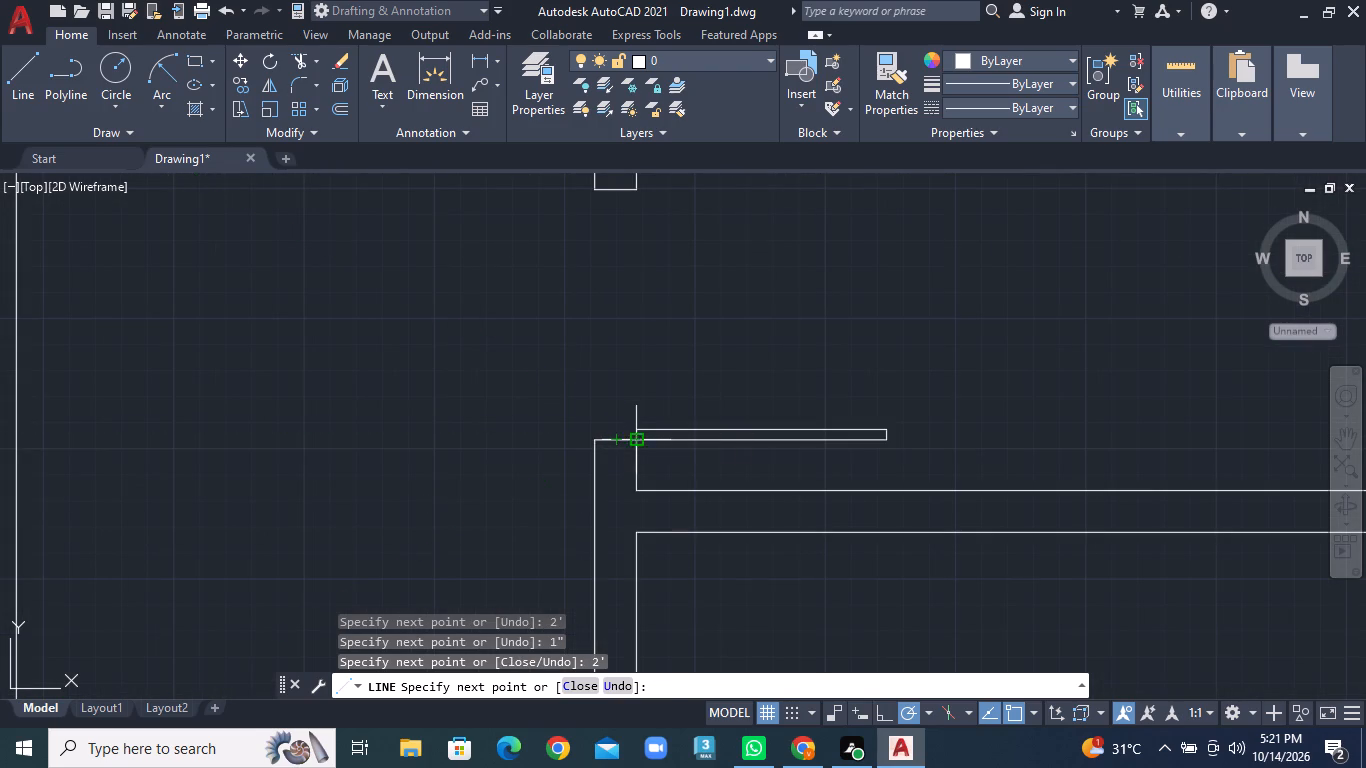
pyautogui.click(637, 436)
pyautogui.rightClick(637, 436)
pyautogui.click(686, 446)
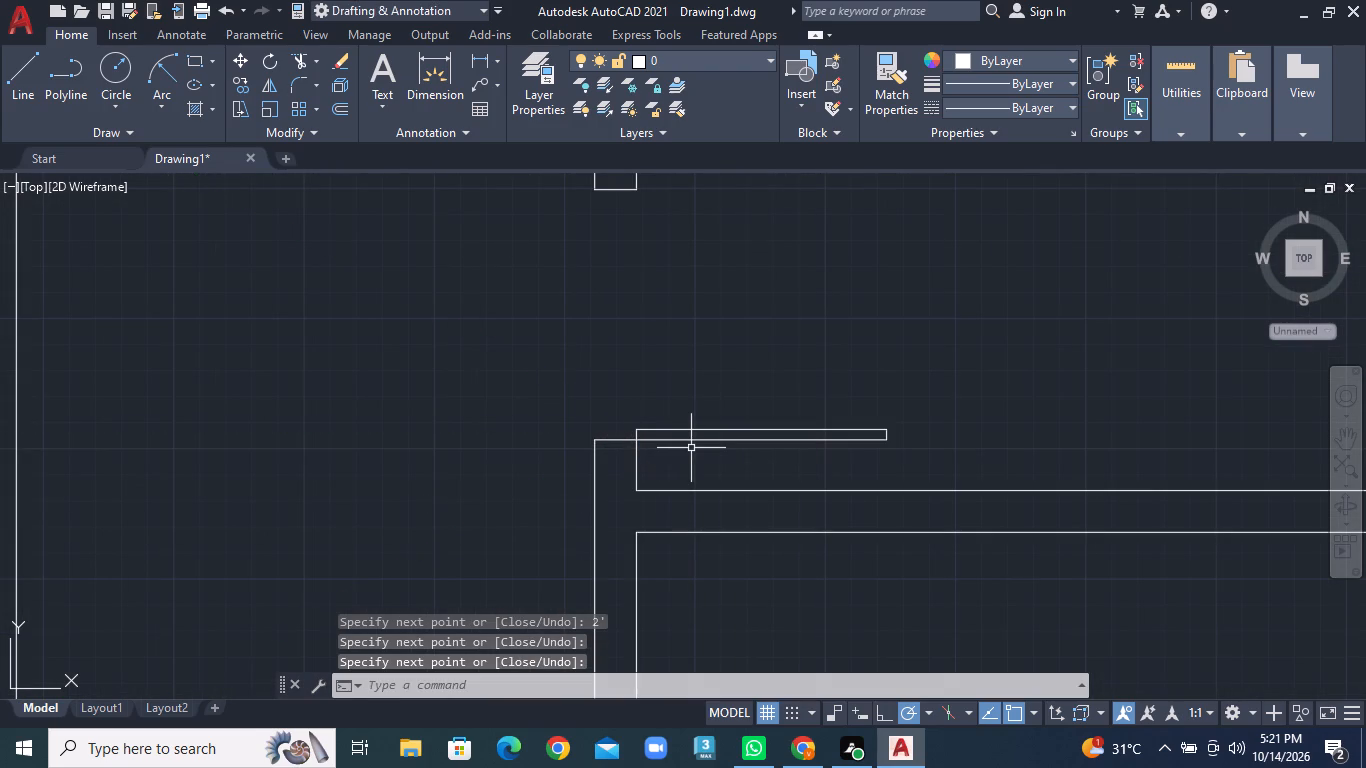
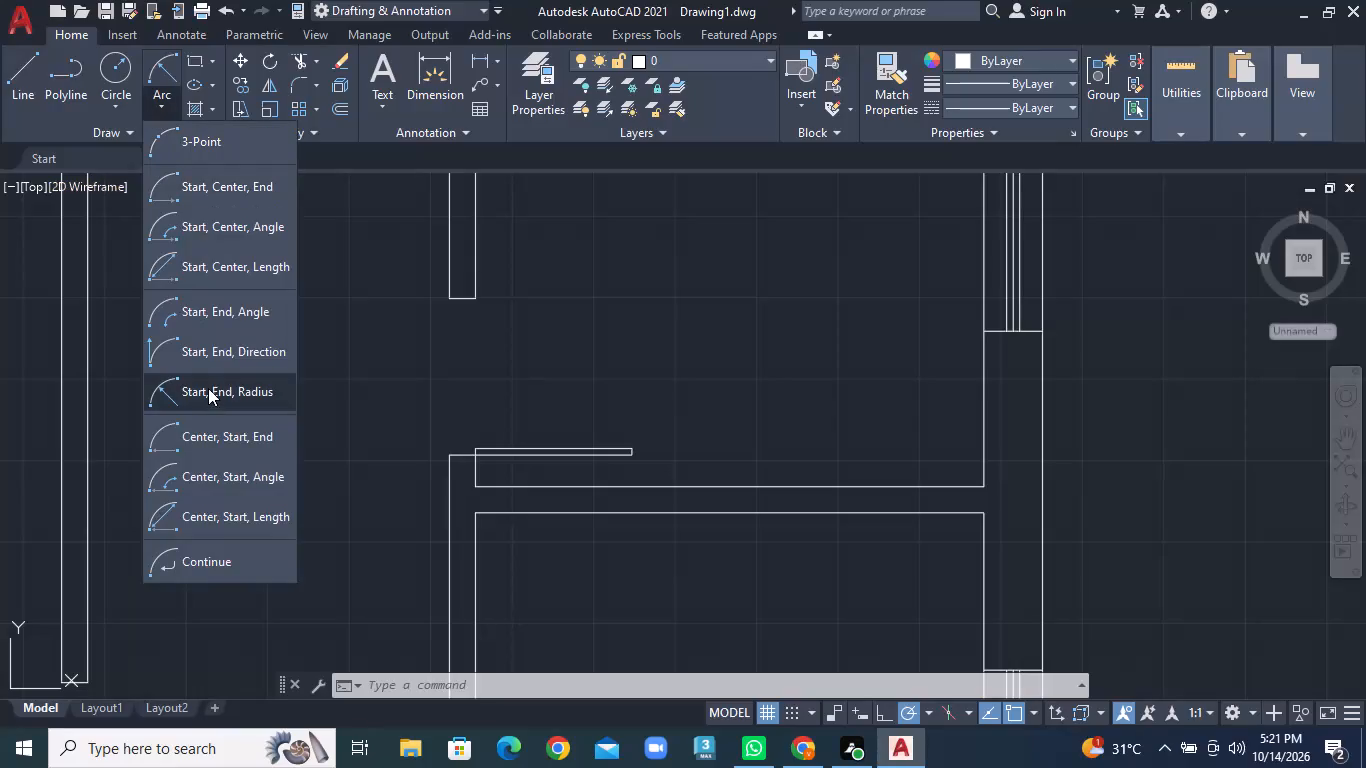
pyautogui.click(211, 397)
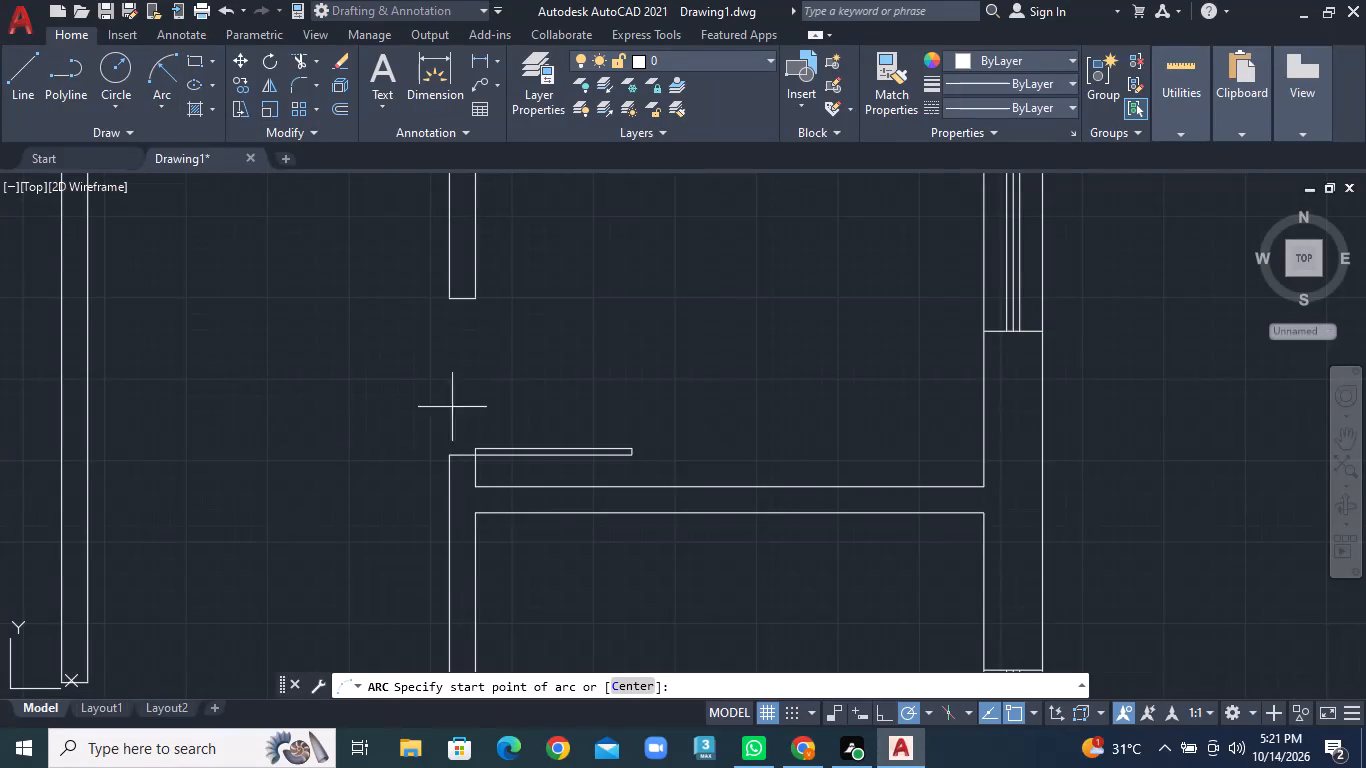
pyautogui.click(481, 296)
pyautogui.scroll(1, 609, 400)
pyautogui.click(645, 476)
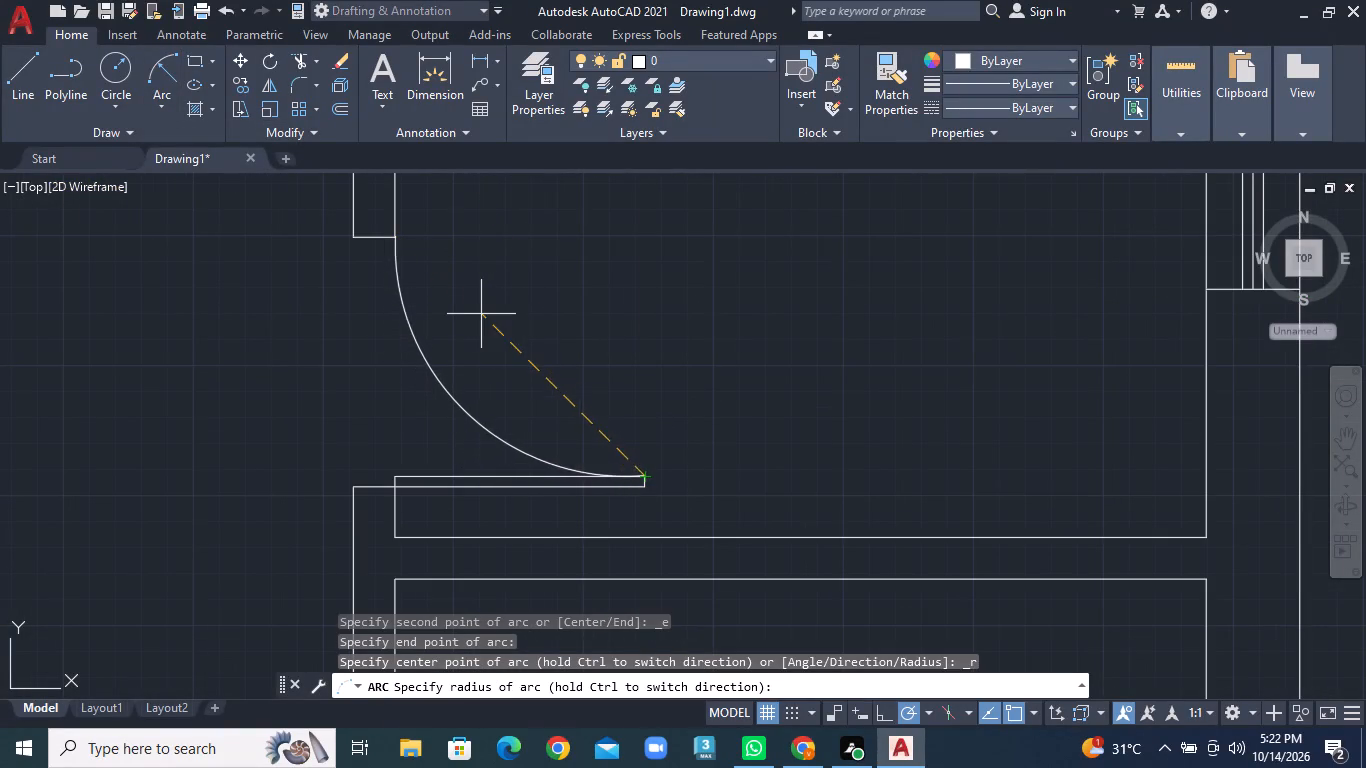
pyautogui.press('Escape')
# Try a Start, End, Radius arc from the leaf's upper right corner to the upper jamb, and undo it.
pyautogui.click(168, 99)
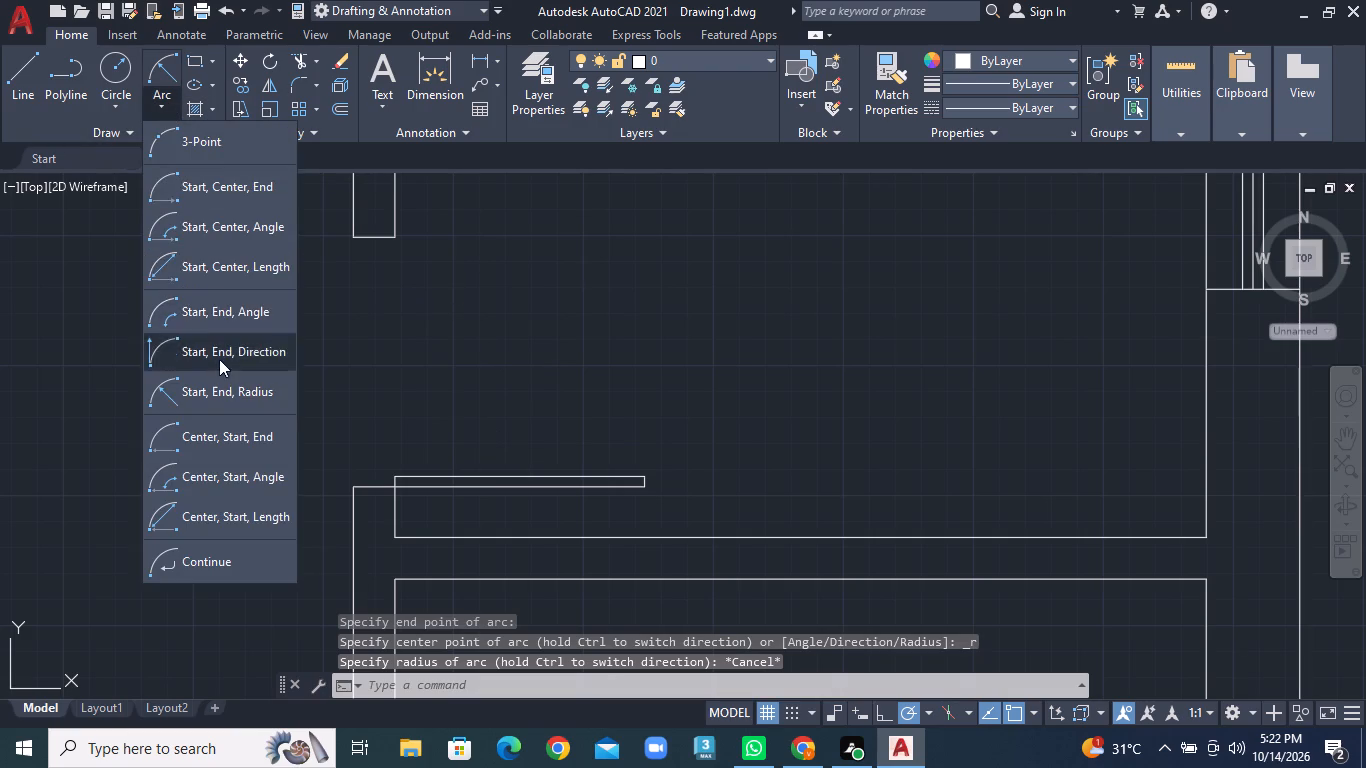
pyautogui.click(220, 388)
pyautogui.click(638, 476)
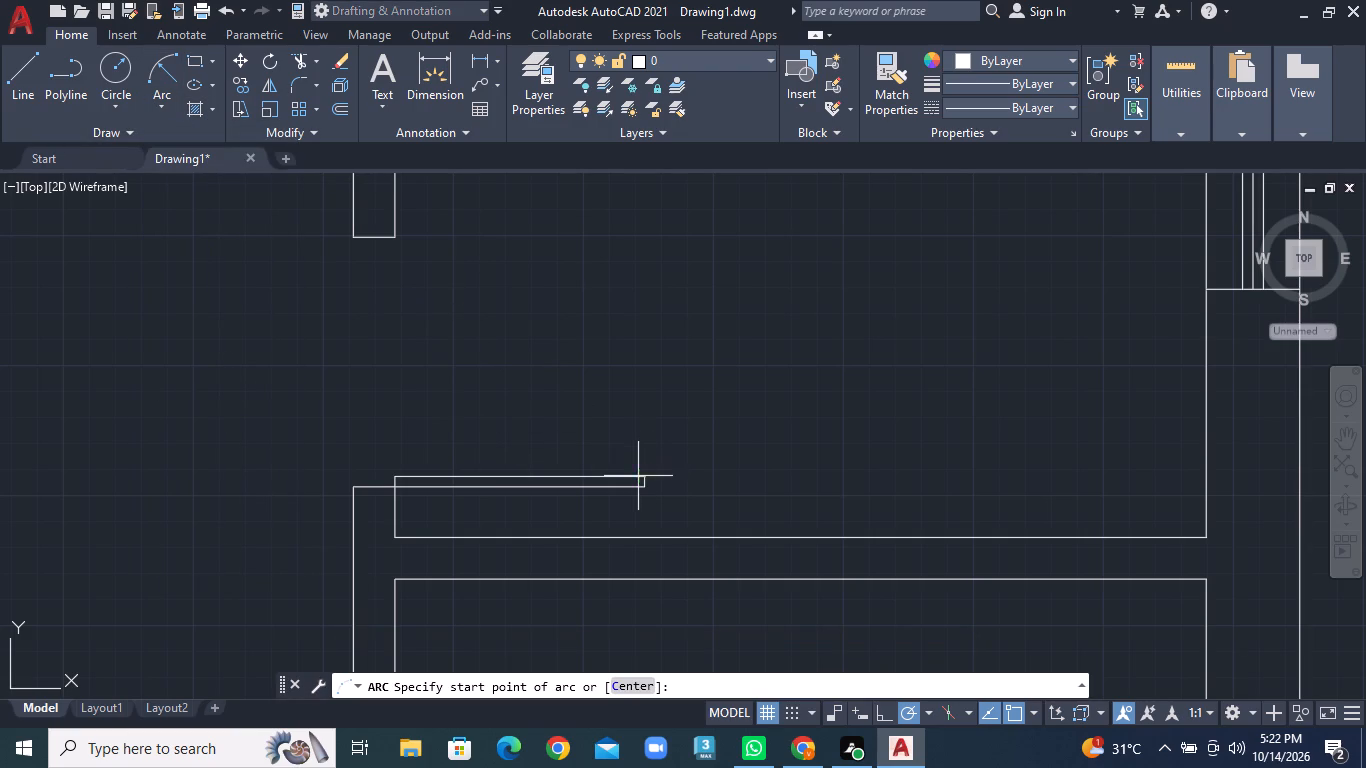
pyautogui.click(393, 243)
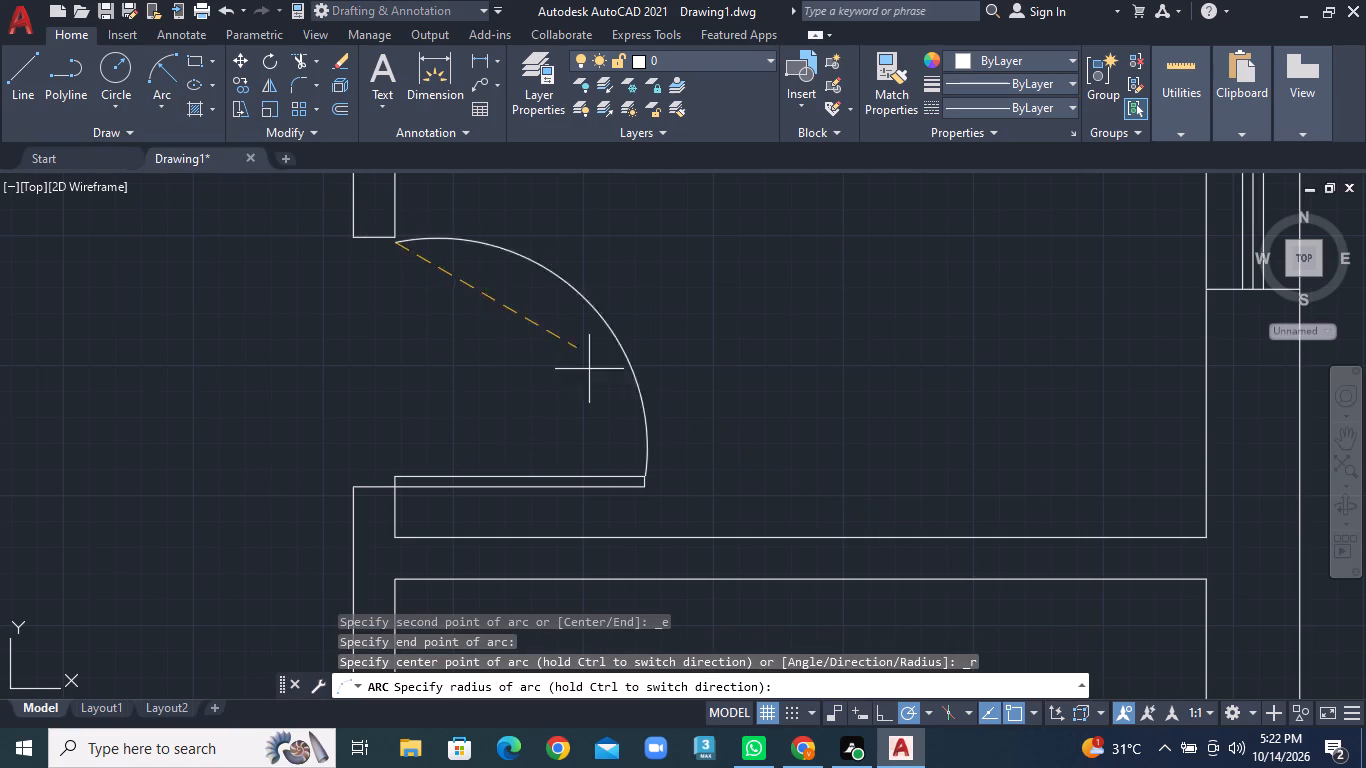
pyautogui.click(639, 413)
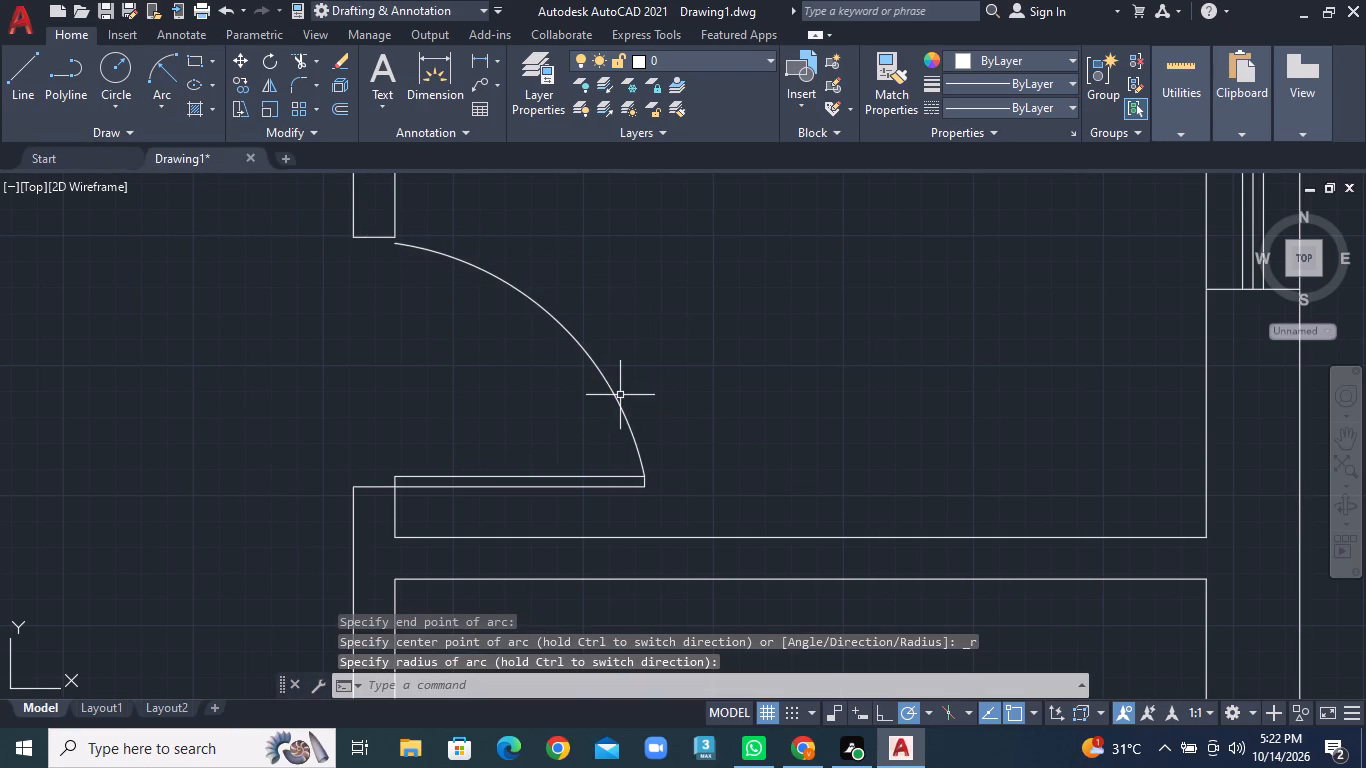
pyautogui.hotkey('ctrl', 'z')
# Draw the door swing as a Start, End, Radius arc from the leaf's upper right corner to the upper jamb's room-side corner, bulging outward.
pyautogui.click(166, 110)
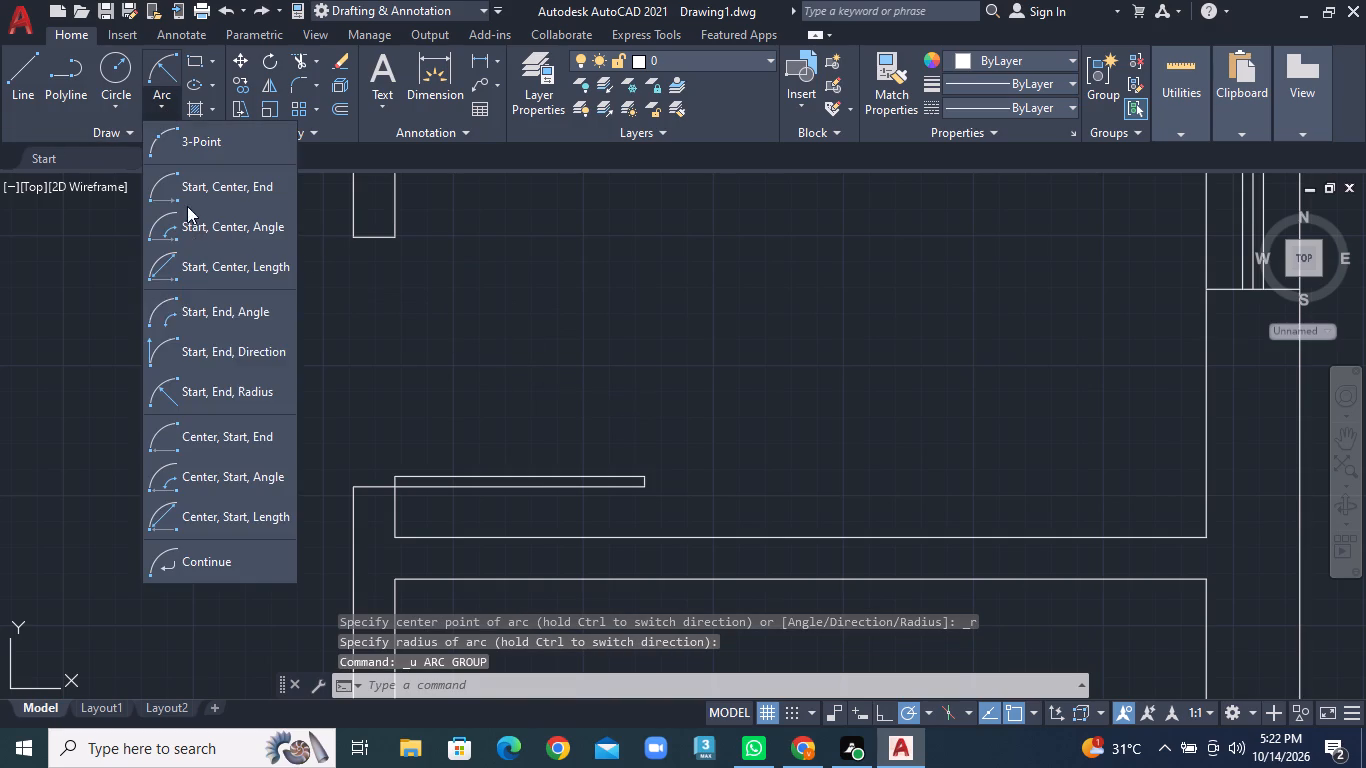
pyautogui.click(216, 386)
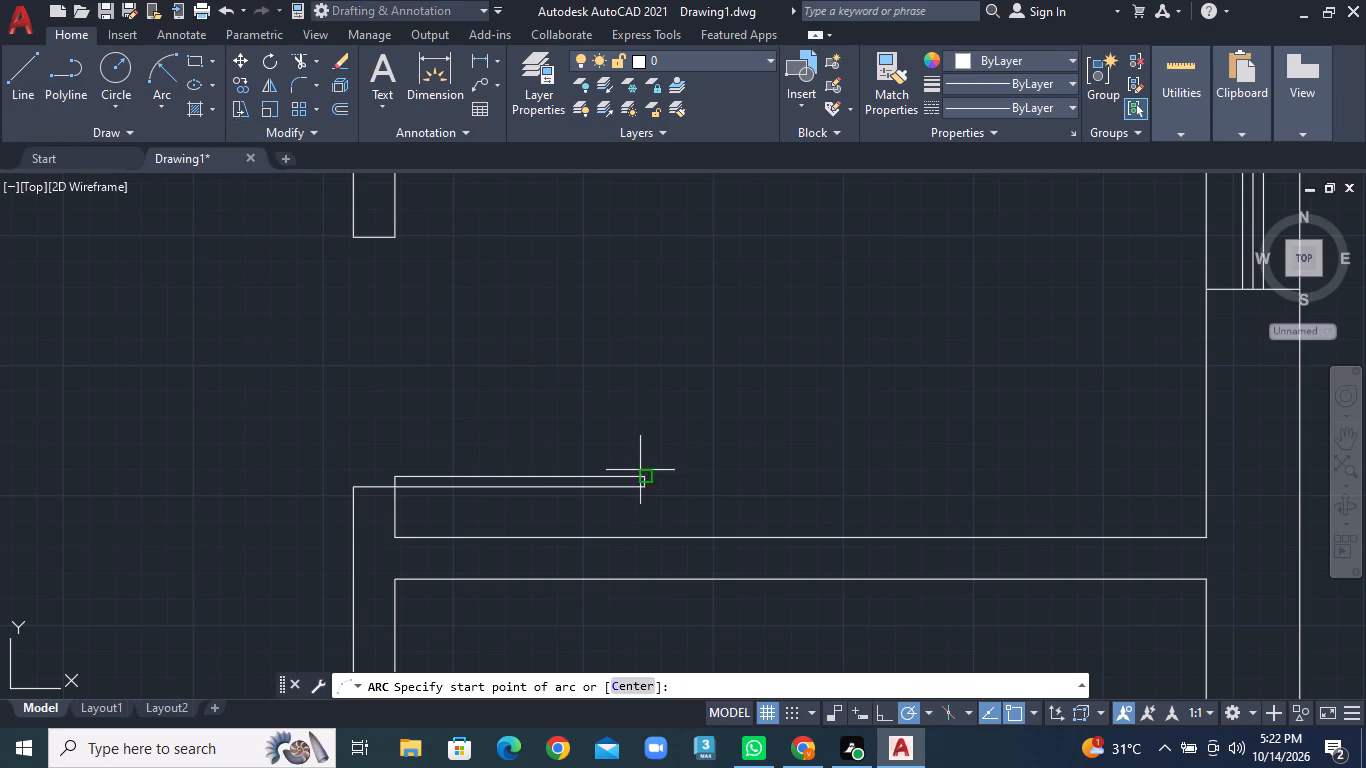
pyautogui.click(641, 475)
pyautogui.click(392, 237)
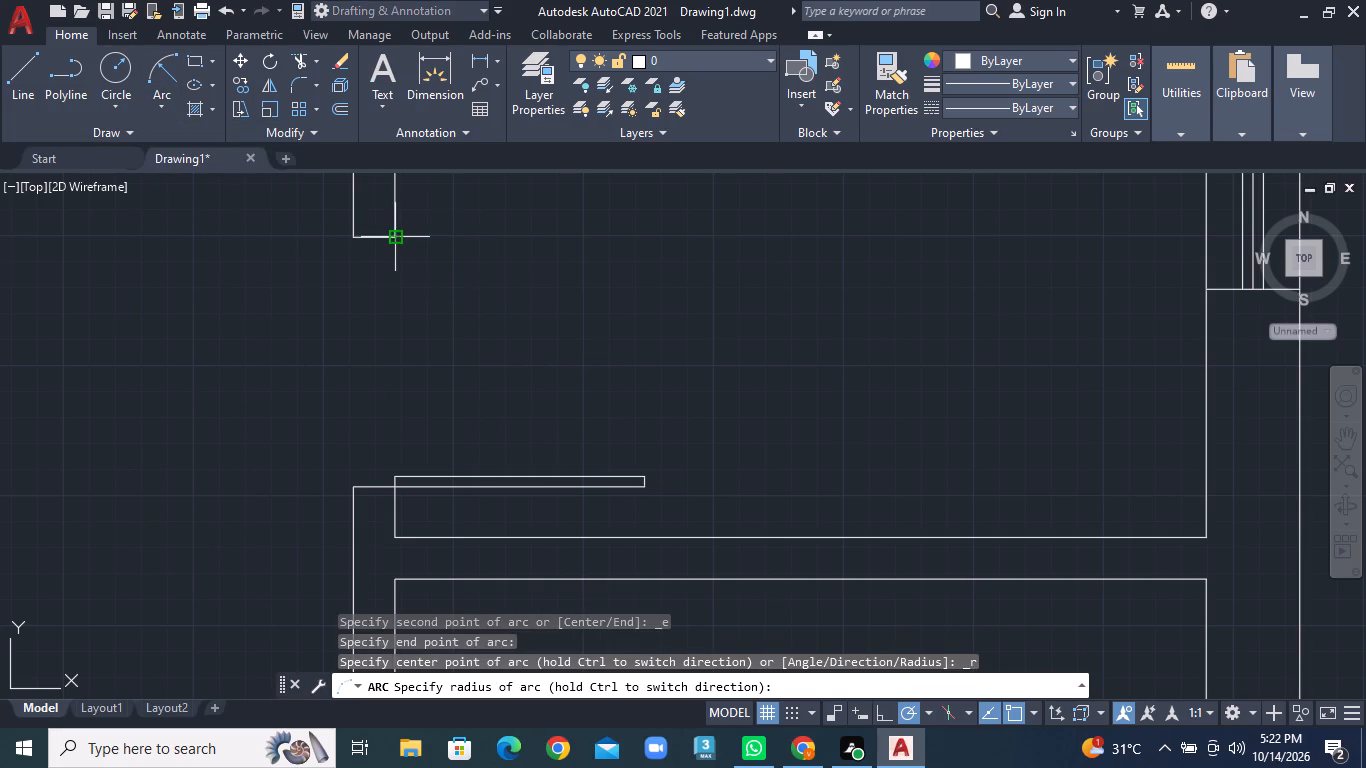
pyautogui.click(677, 422)
# Erase the window in the bottom-right room's bottom wall, including its three glazing lines and both end lines.
pyautogui.scroll(-3, 685, 422)
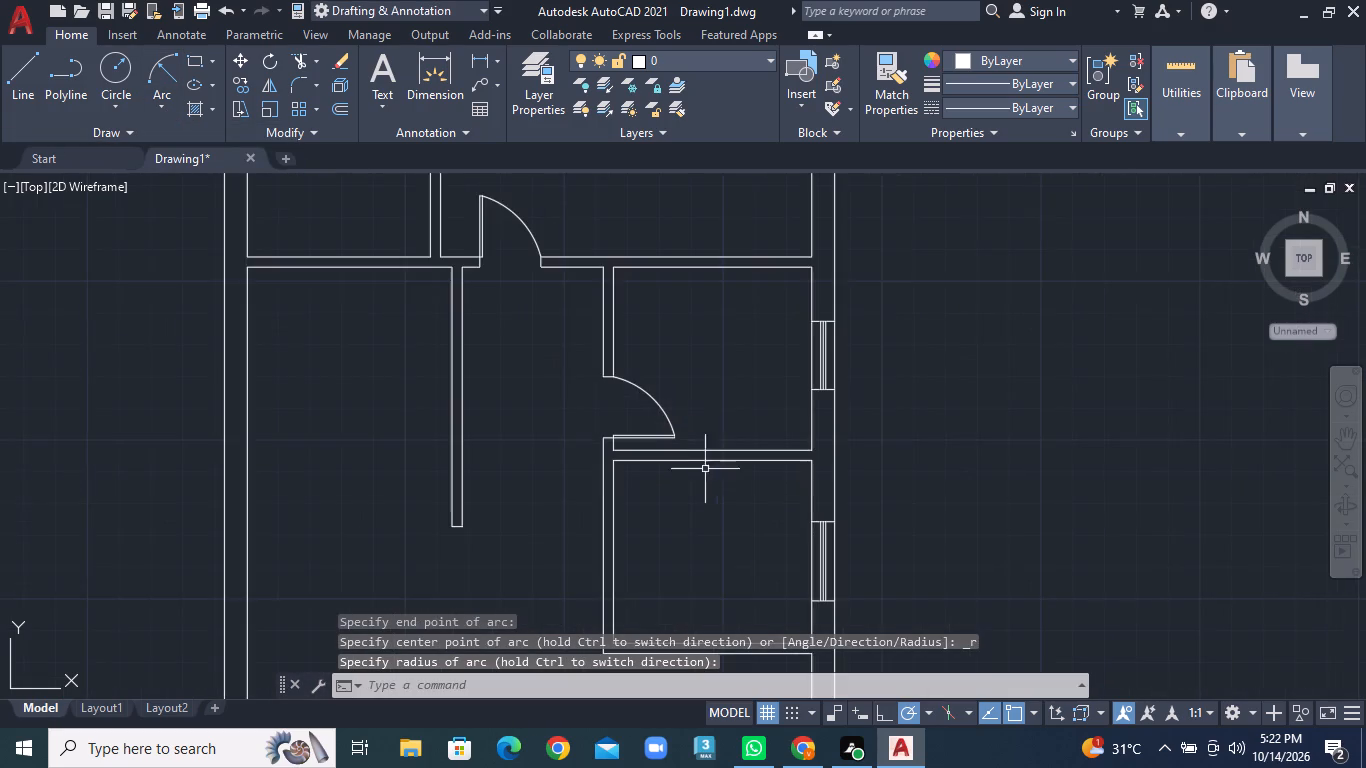
pyautogui.moveTo(710, 496); pyautogui.dragTo(699, 369, button='middle')
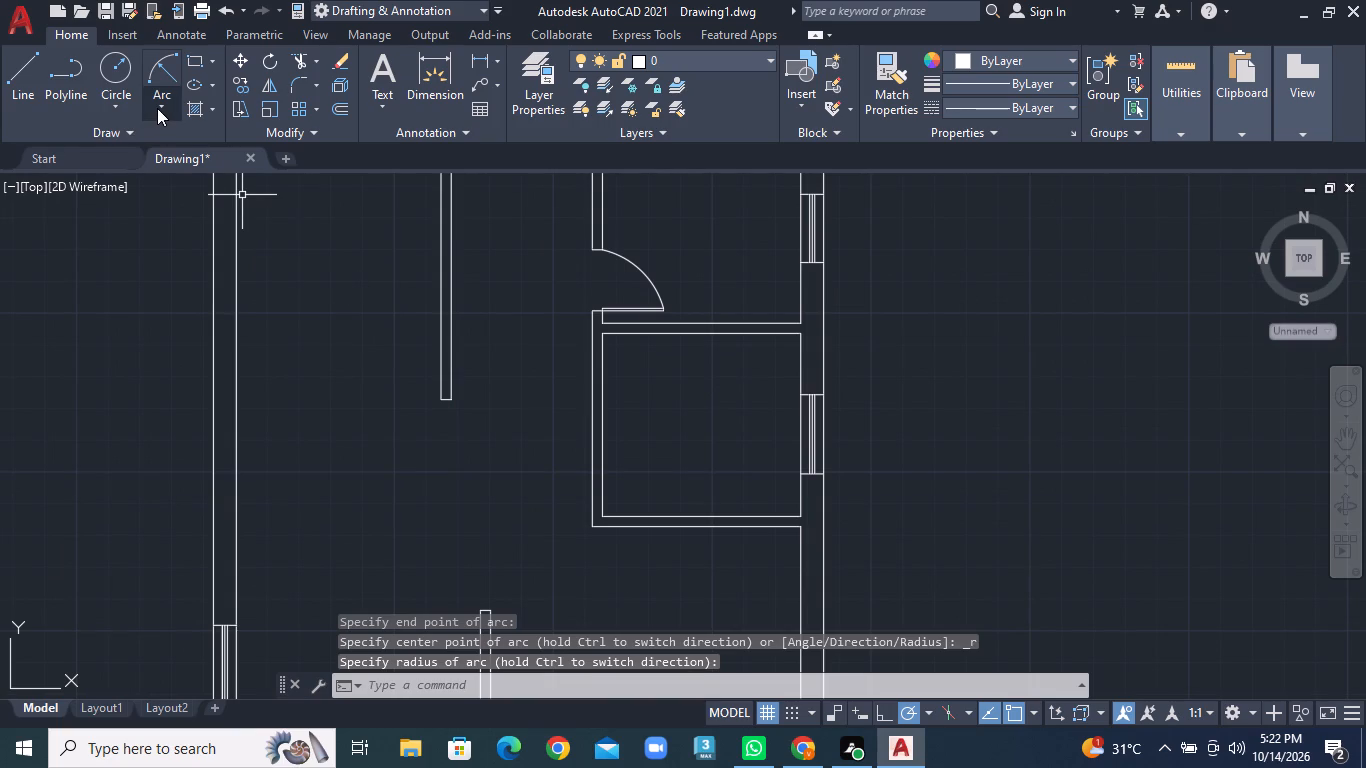
pyautogui.doubleClick(157, 108)
pyautogui.scroll(-1, 490, 405)
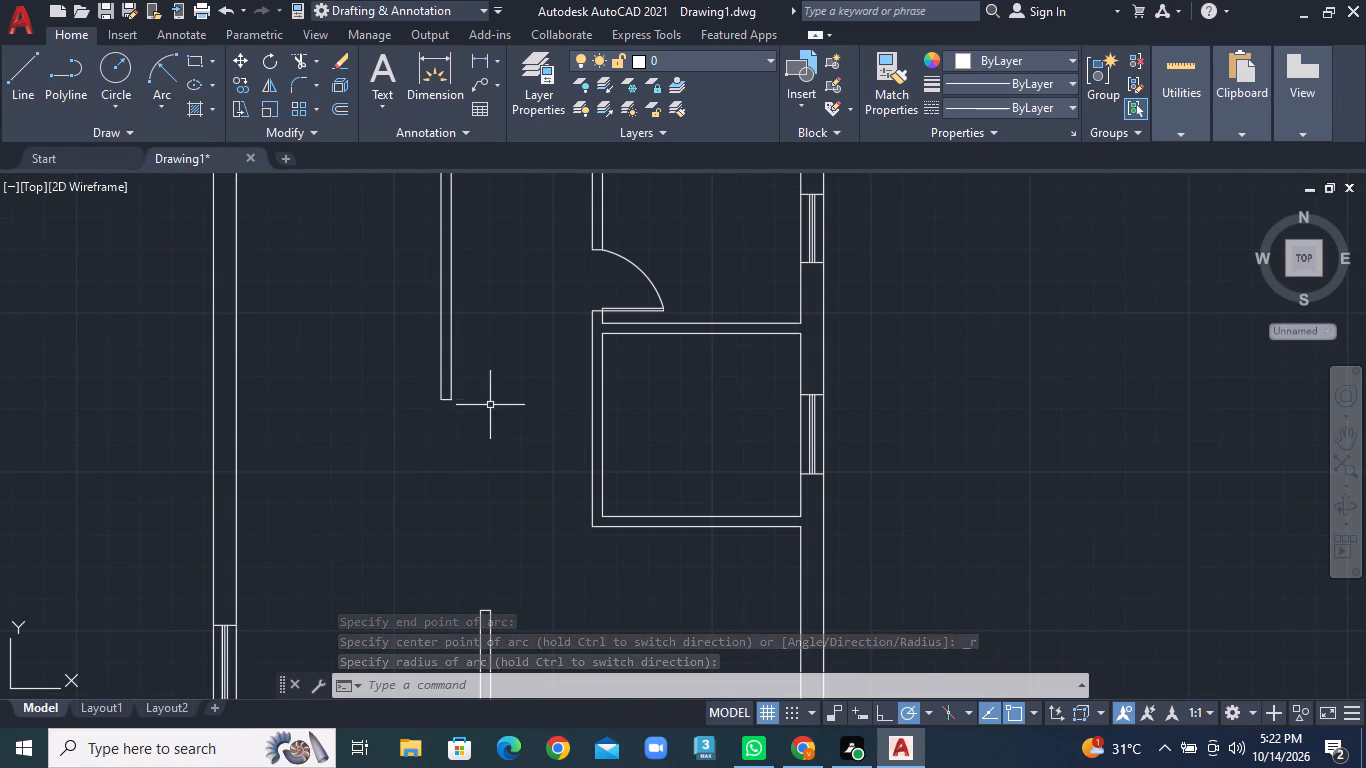
pyautogui.moveTo(595, 451); pyautogui.dragTo(582, 232, button='middle')
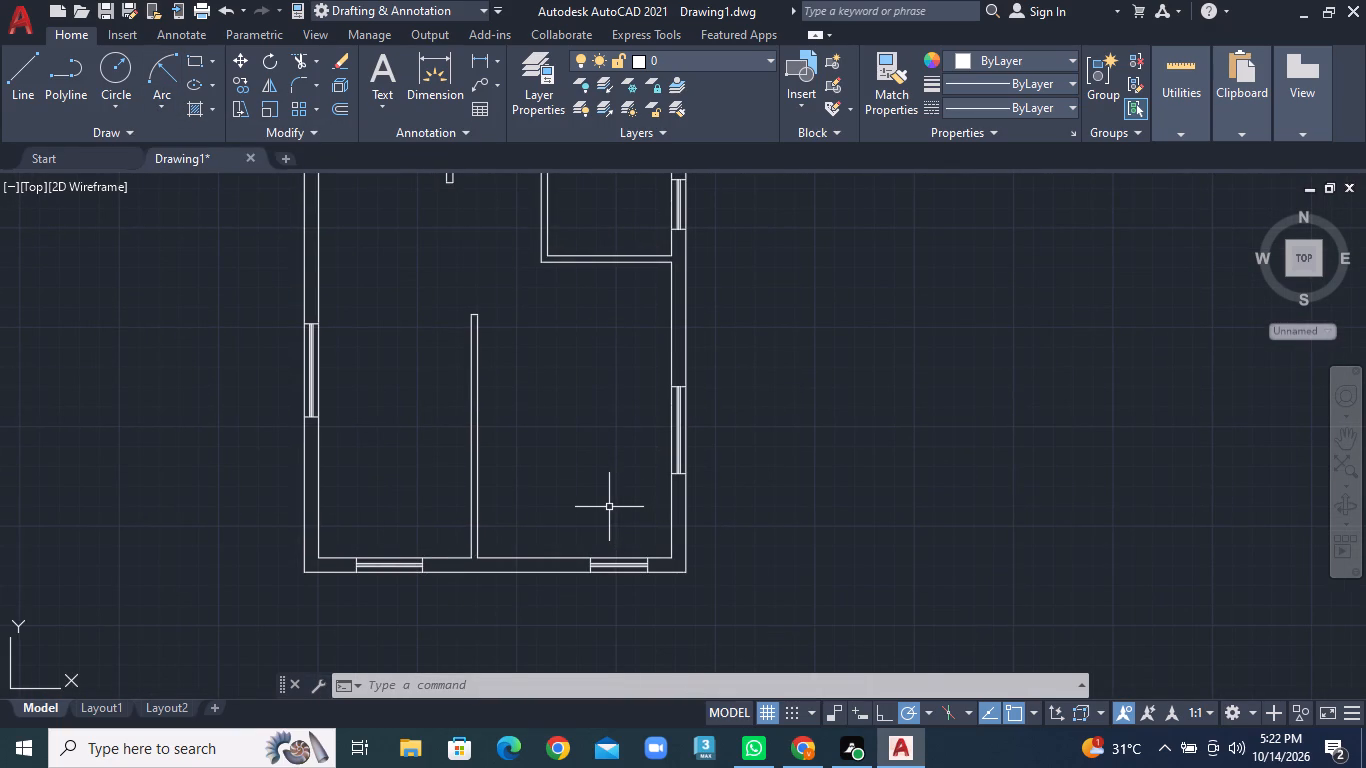
pyautogui.moveTo(620, 547); pyautogui.dragTo(624, 517, button='middle')
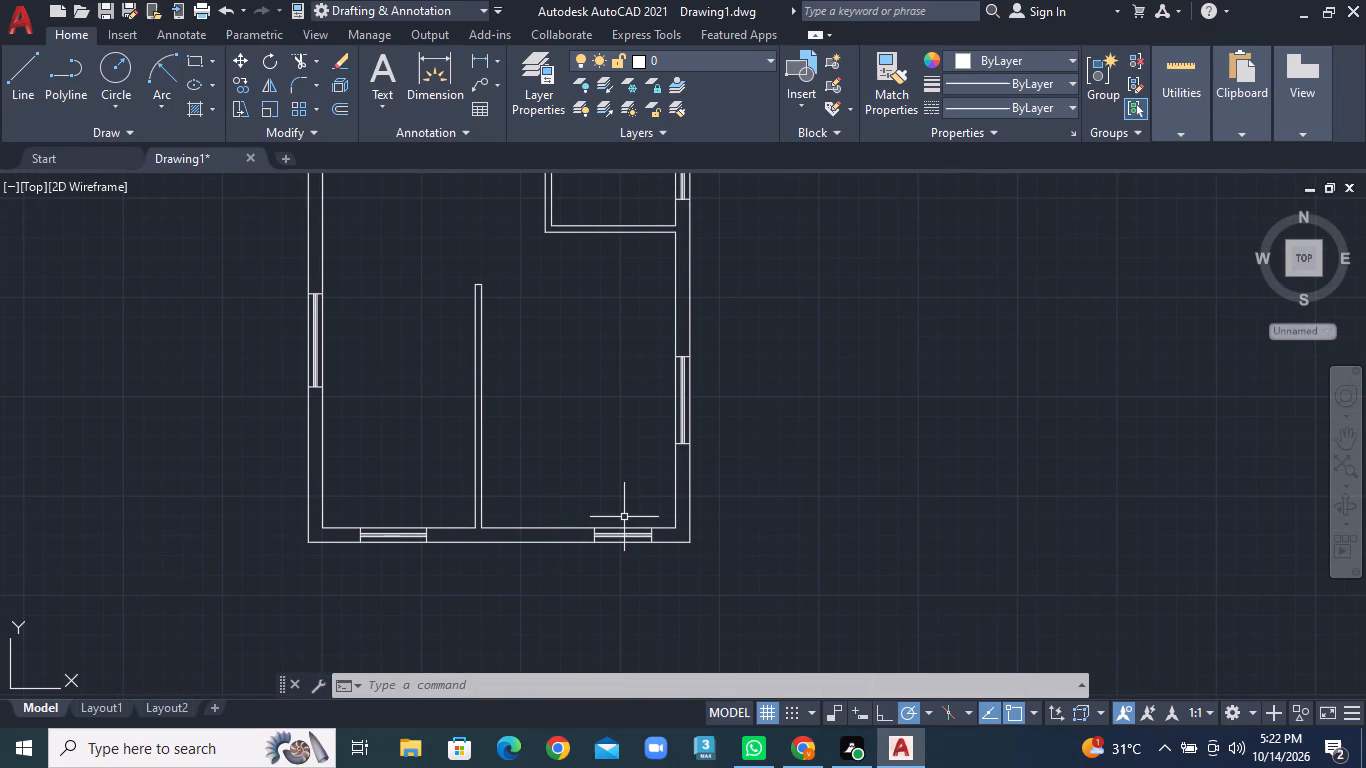
pyautogui.scroll(2, 624, 517)
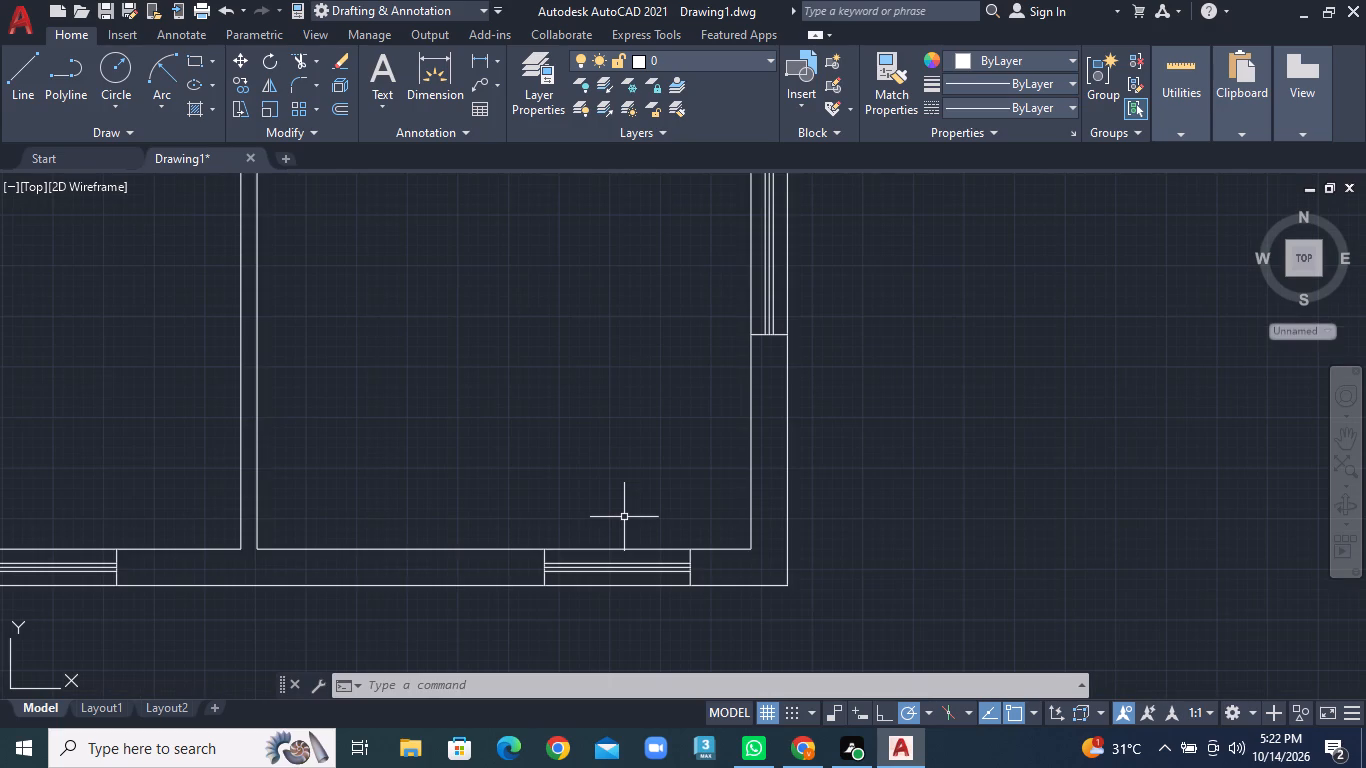
pyautogui.scroll(1, 624, 517)
pyautogui.click(618, 588)
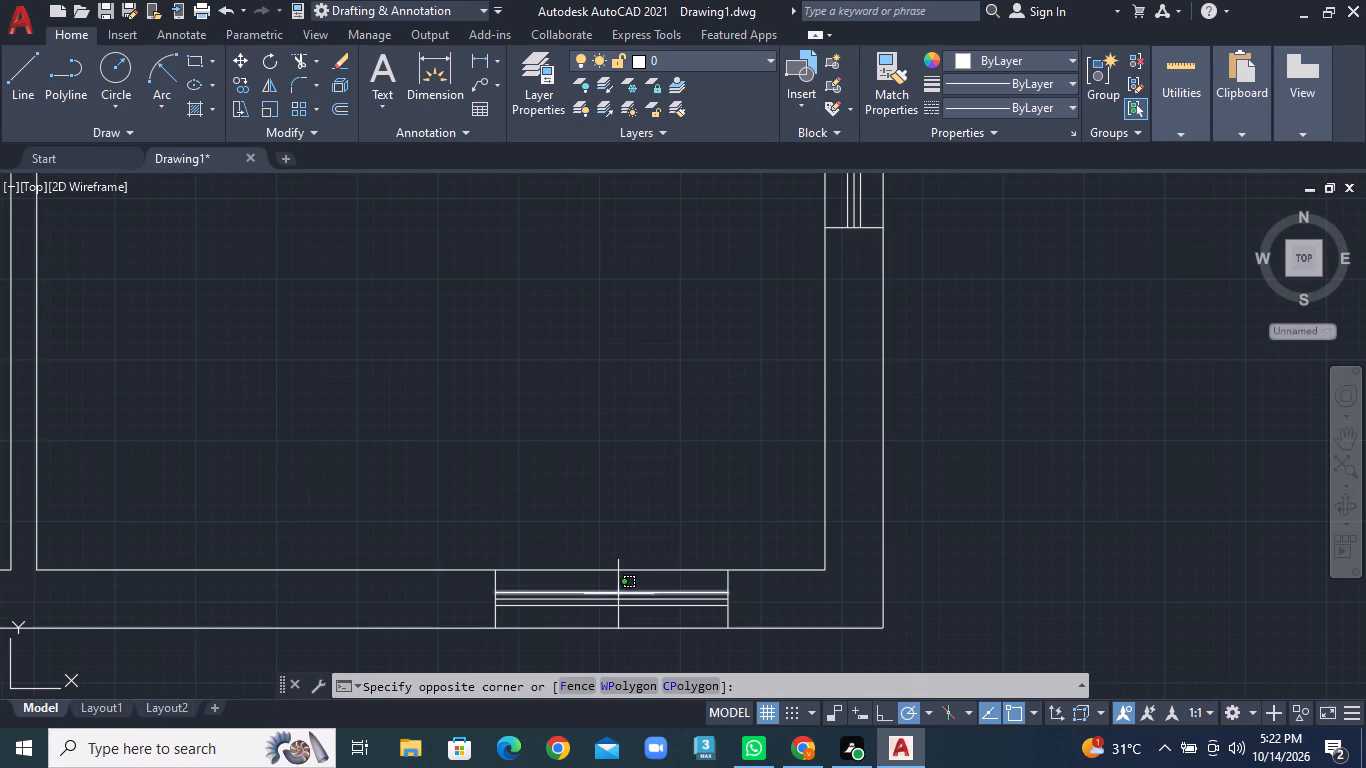
pyautogui.click(618, 596)
pyautogui.click(618, 601)
pyautogui.click(618, 607)
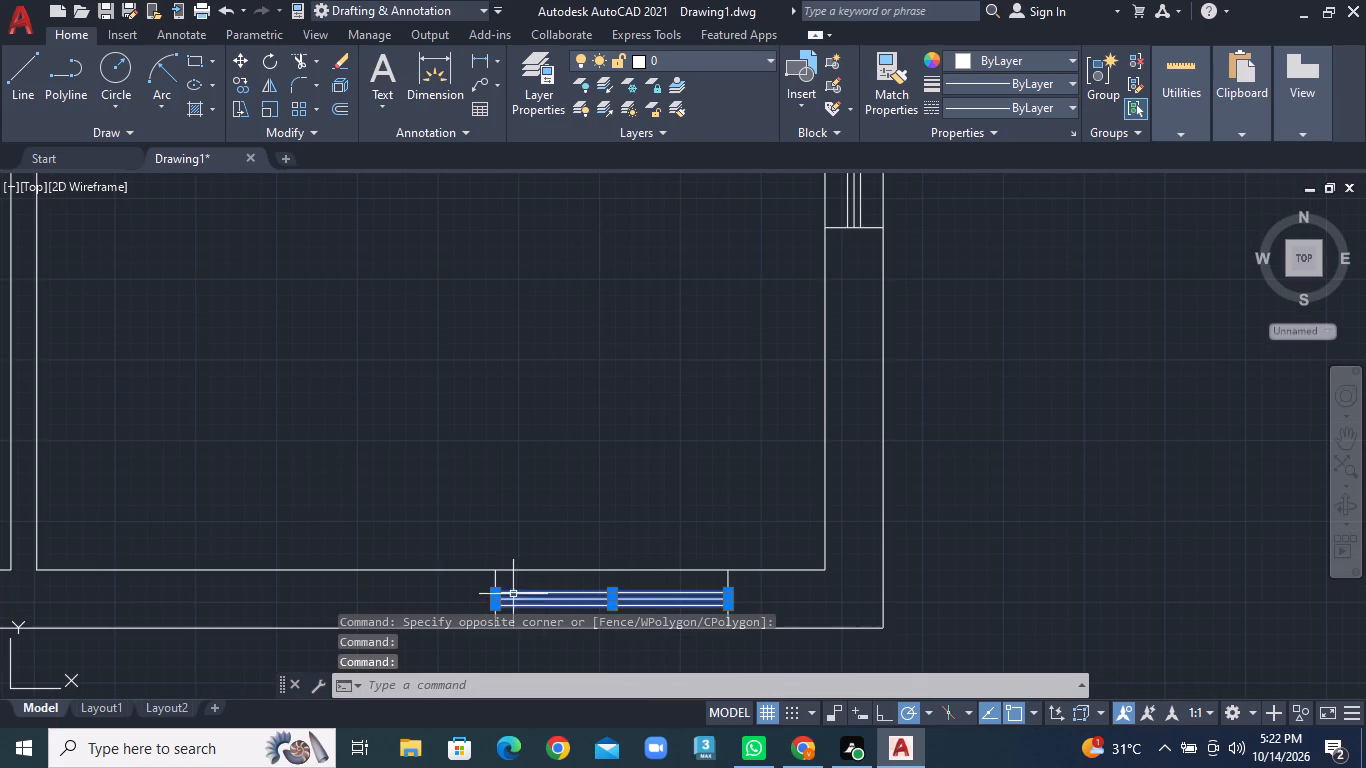
pyautogui.doubleClick(492, 587)
pyautogui.click(501, 581)
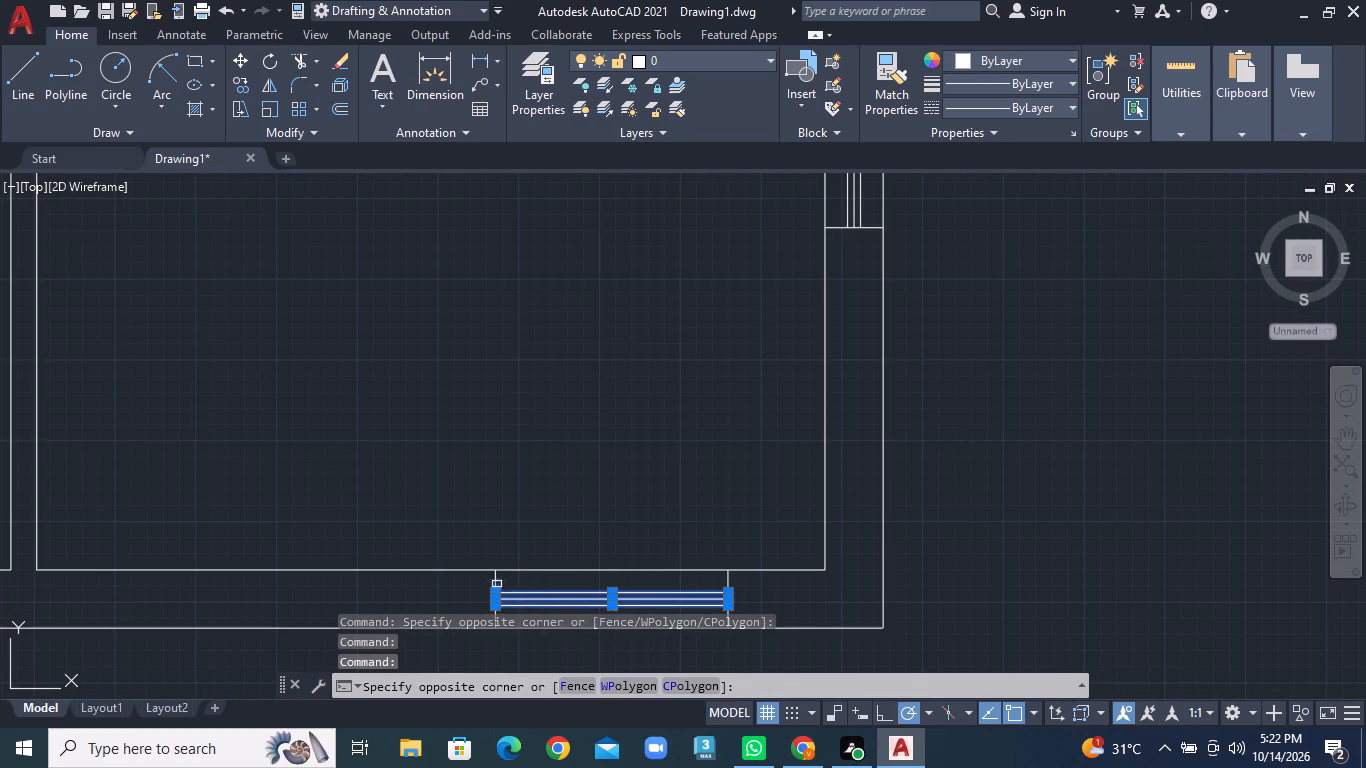
pyautogui.click(493, 581)
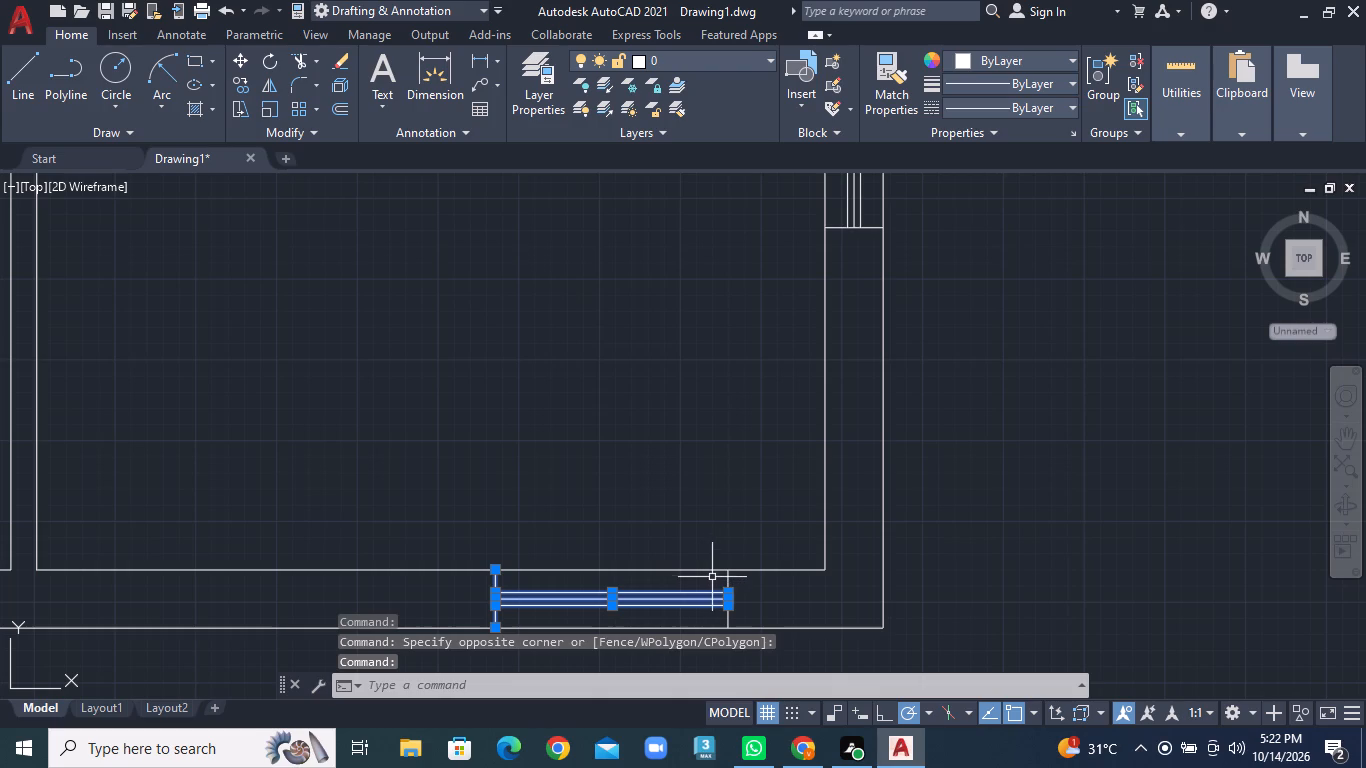
pyautogui.click(728, 578)
pyautogui.scroll(1, 728, 578)
pyautogui.rightClick(728, 578)
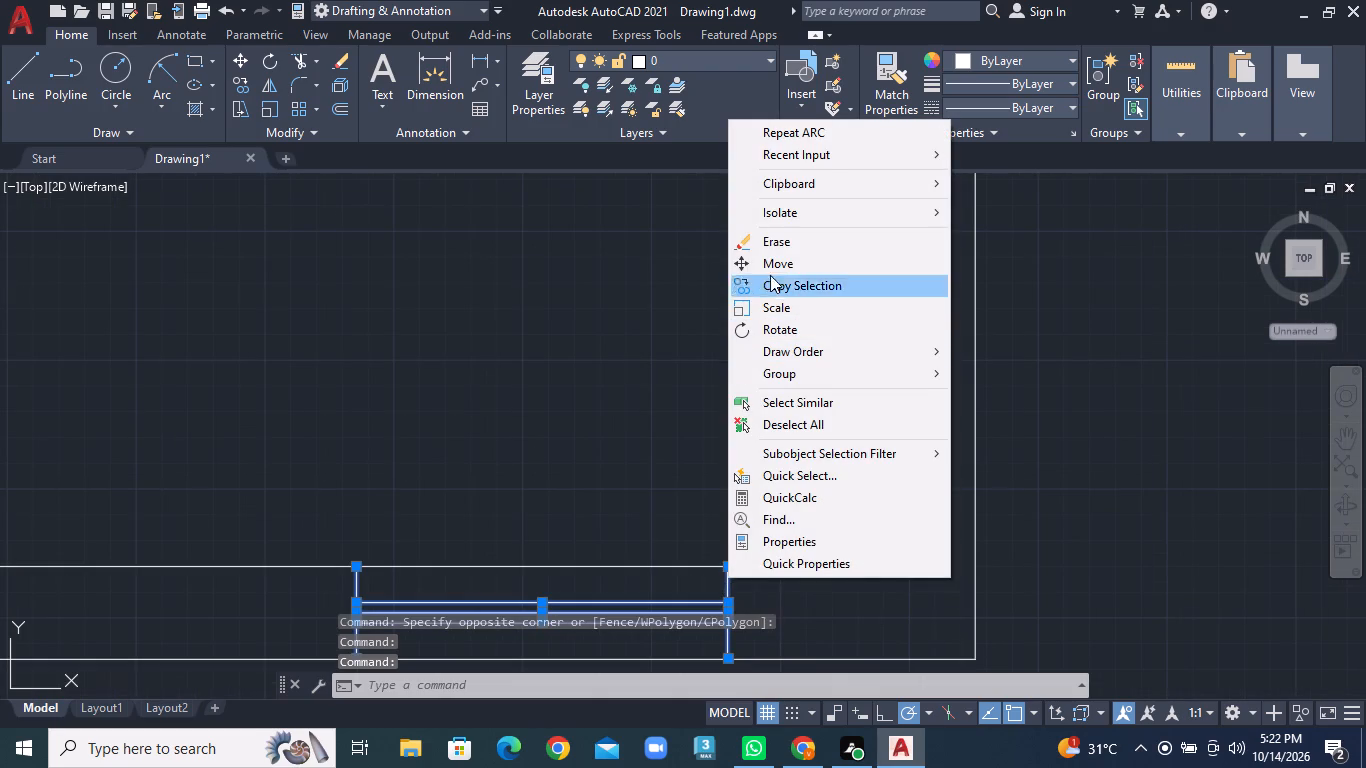
pyautogui.click(780, 245)
# Draw two vertical jamb lines across the bottom-right room's bottom wall, marking a door opening near the room's right corner.
pyautogui.scroll(-2, 643, 424)
pyautogui.moveTo(619, 472); pyautogui.dragTo(674, 453, button='middle')
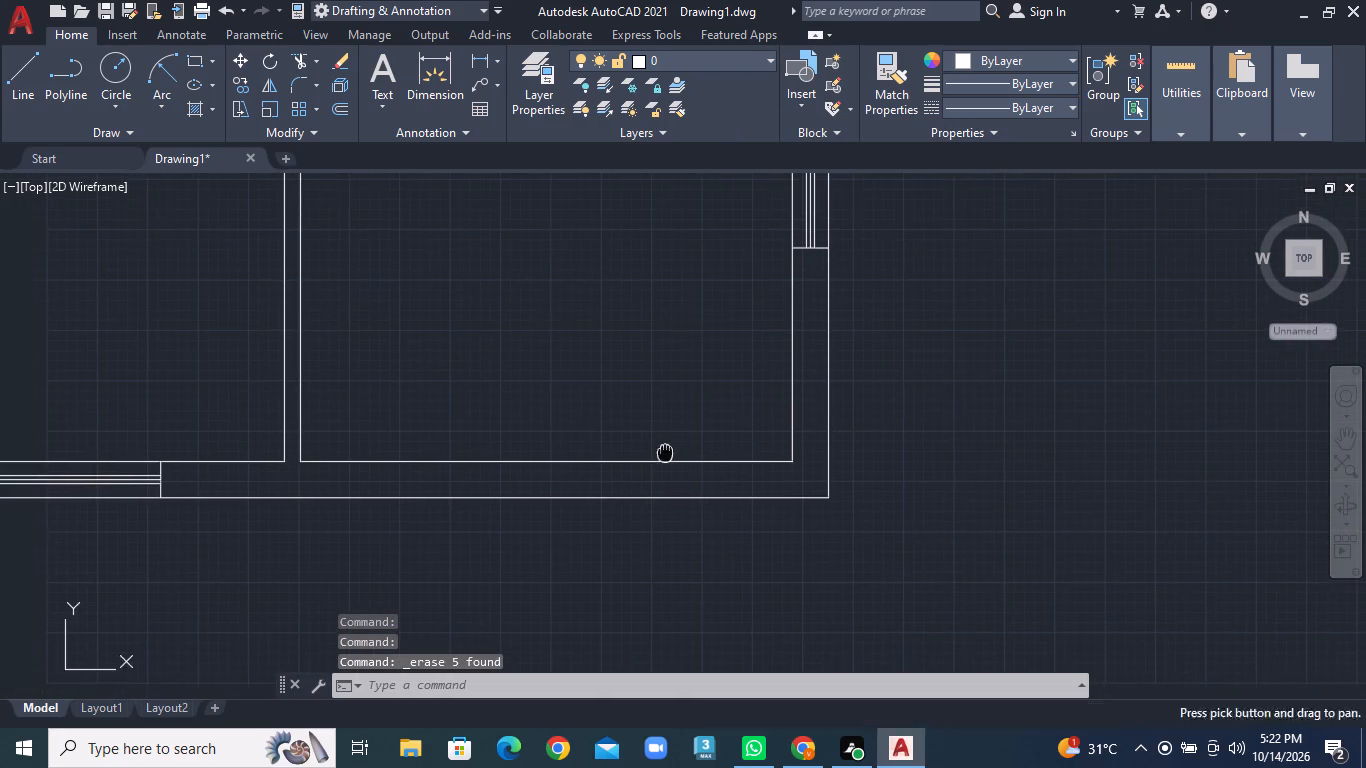
pyautogui.click(14, 82)
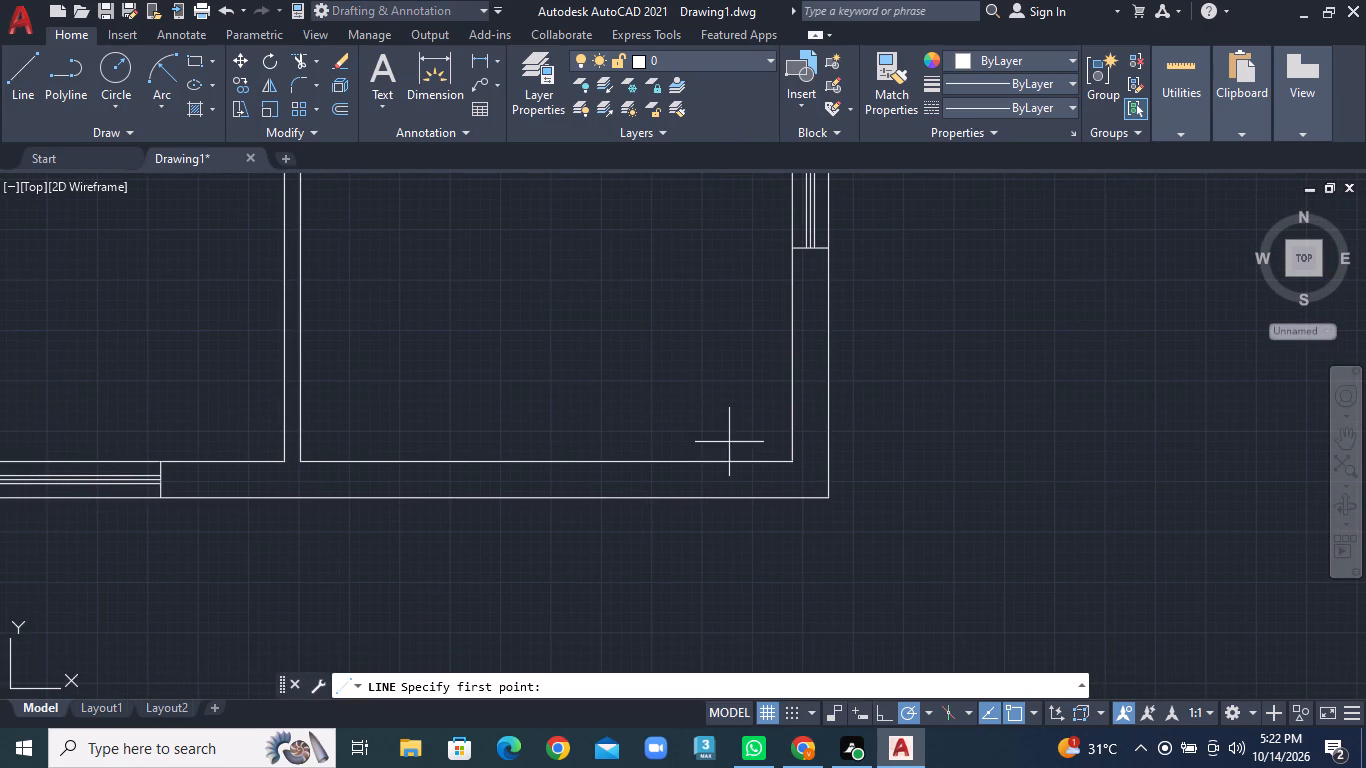
pyautogui.click(738, 462)
pyautogui.click(739, 494)
pyautogui.rightClick(739, 494)
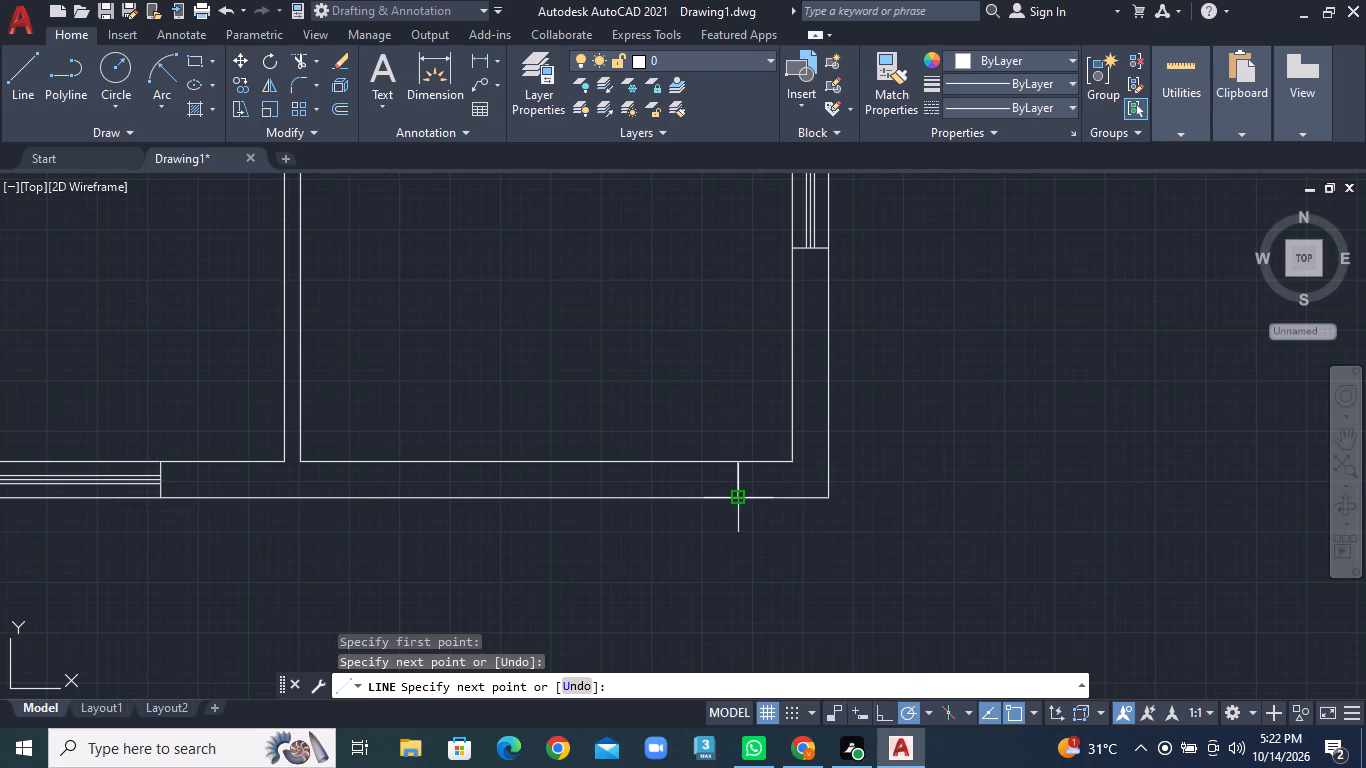
pyautogui.click(782, 505)
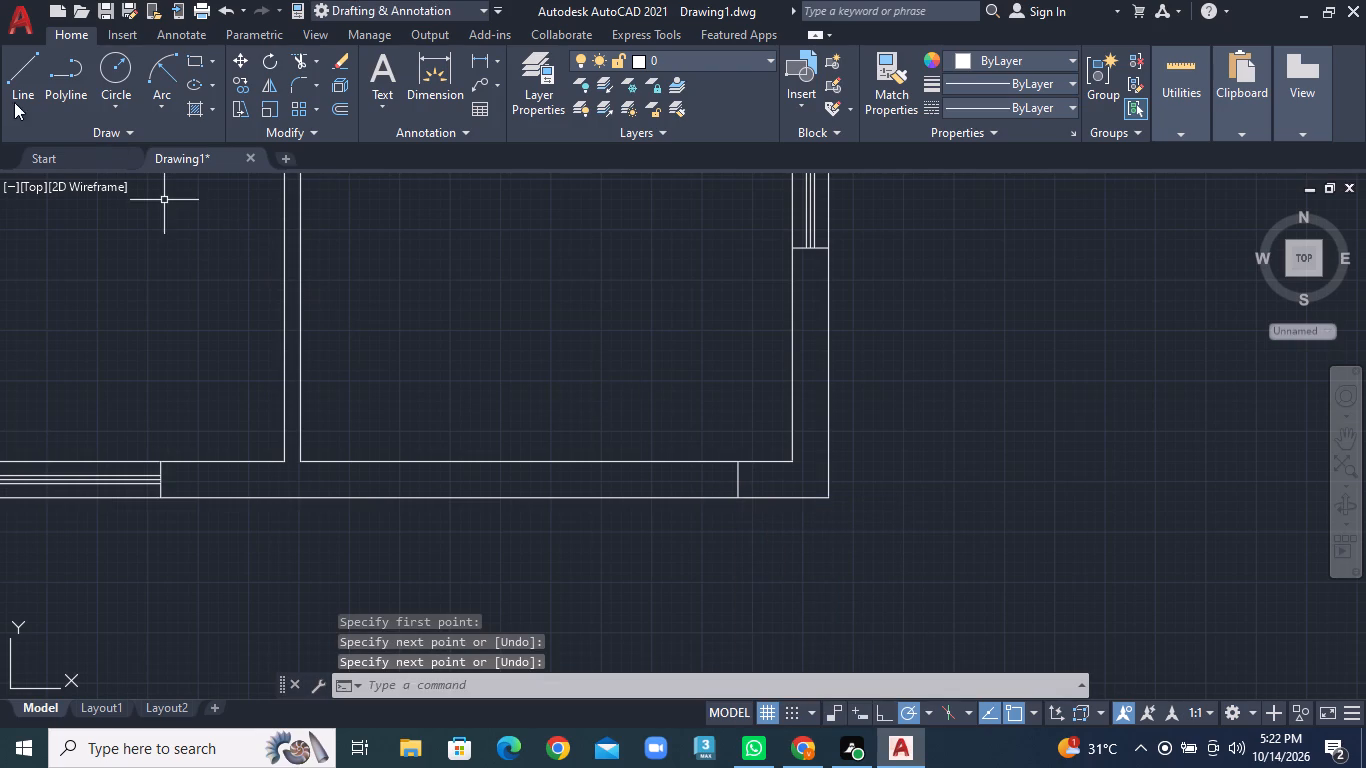
pyautogui.click(23, 78)
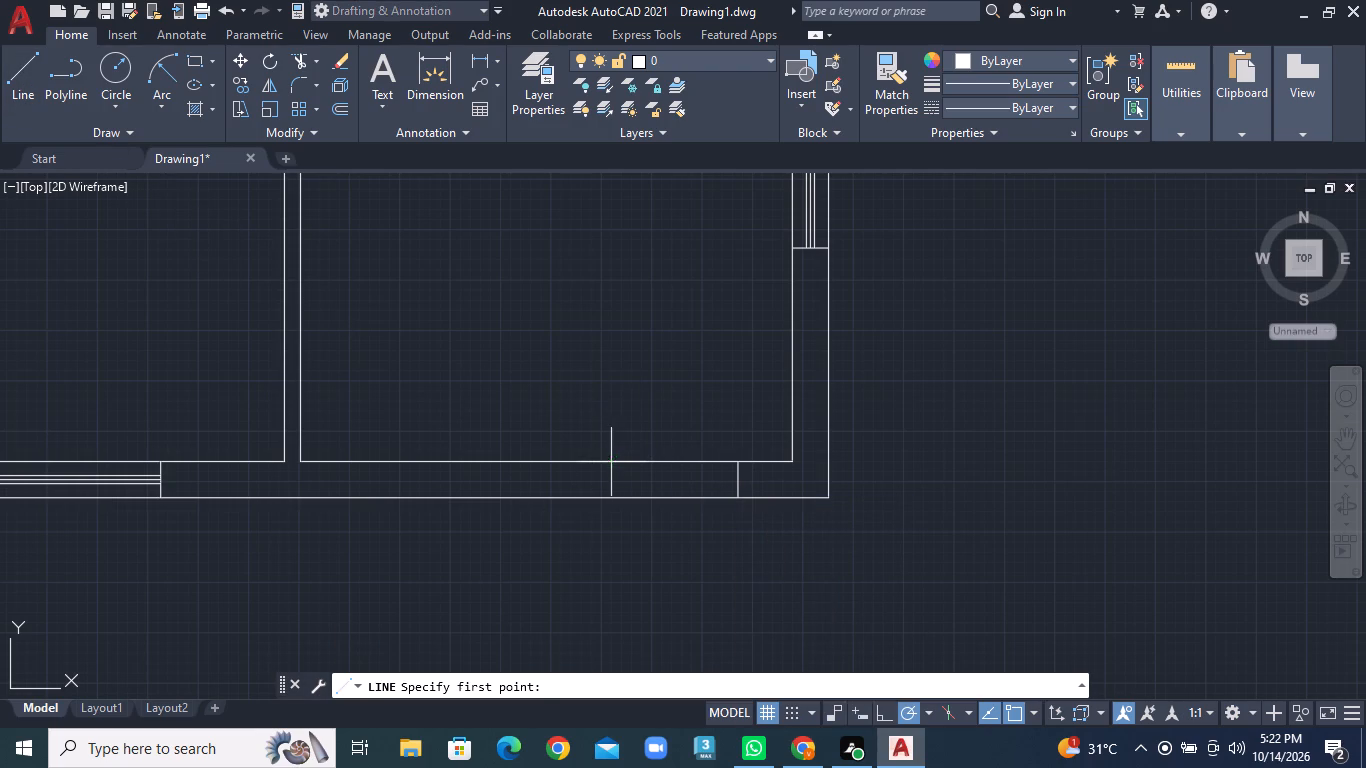
pyautogui.moveTo(611, 462); pyautogui.dragTo(621, 461)
pyautogui.click(610, 491)
pyautogui.rightClick(615, 490)
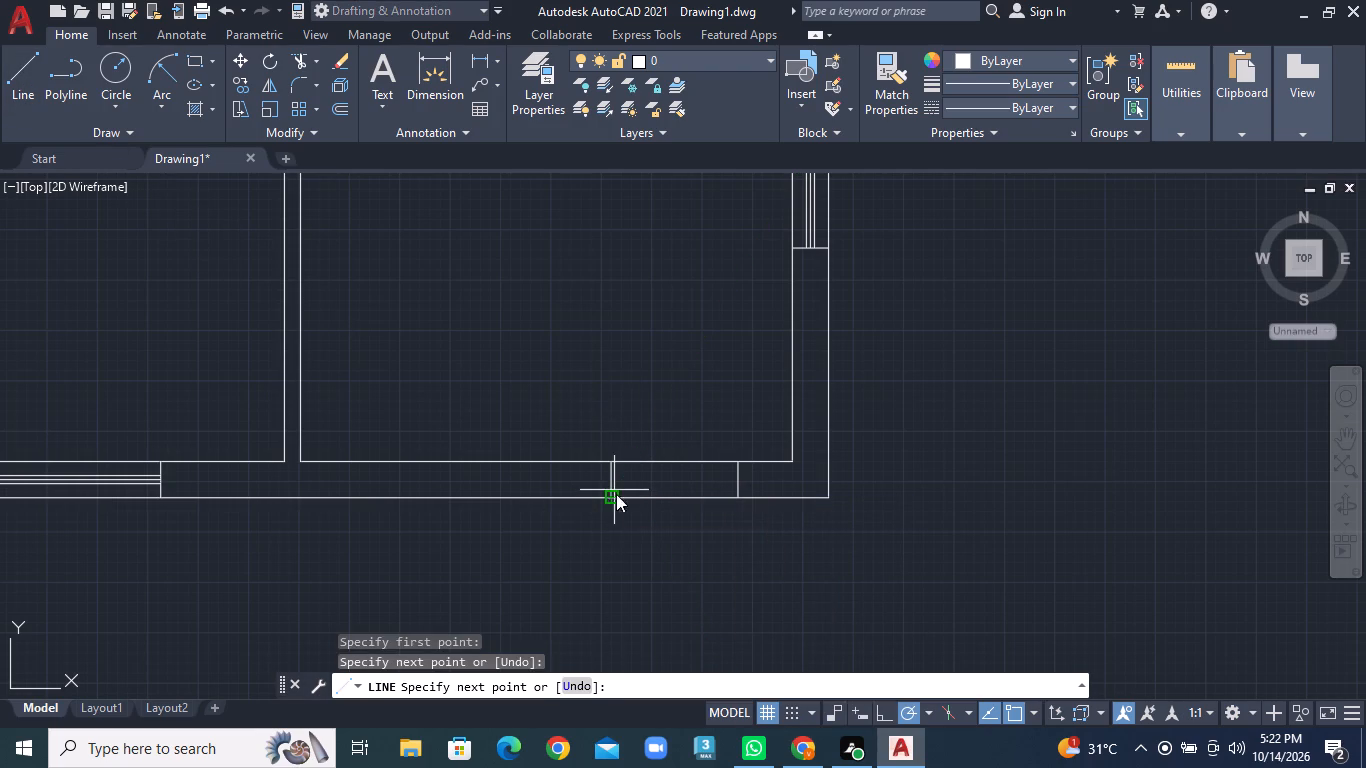
pyautogui.click(686, 508)
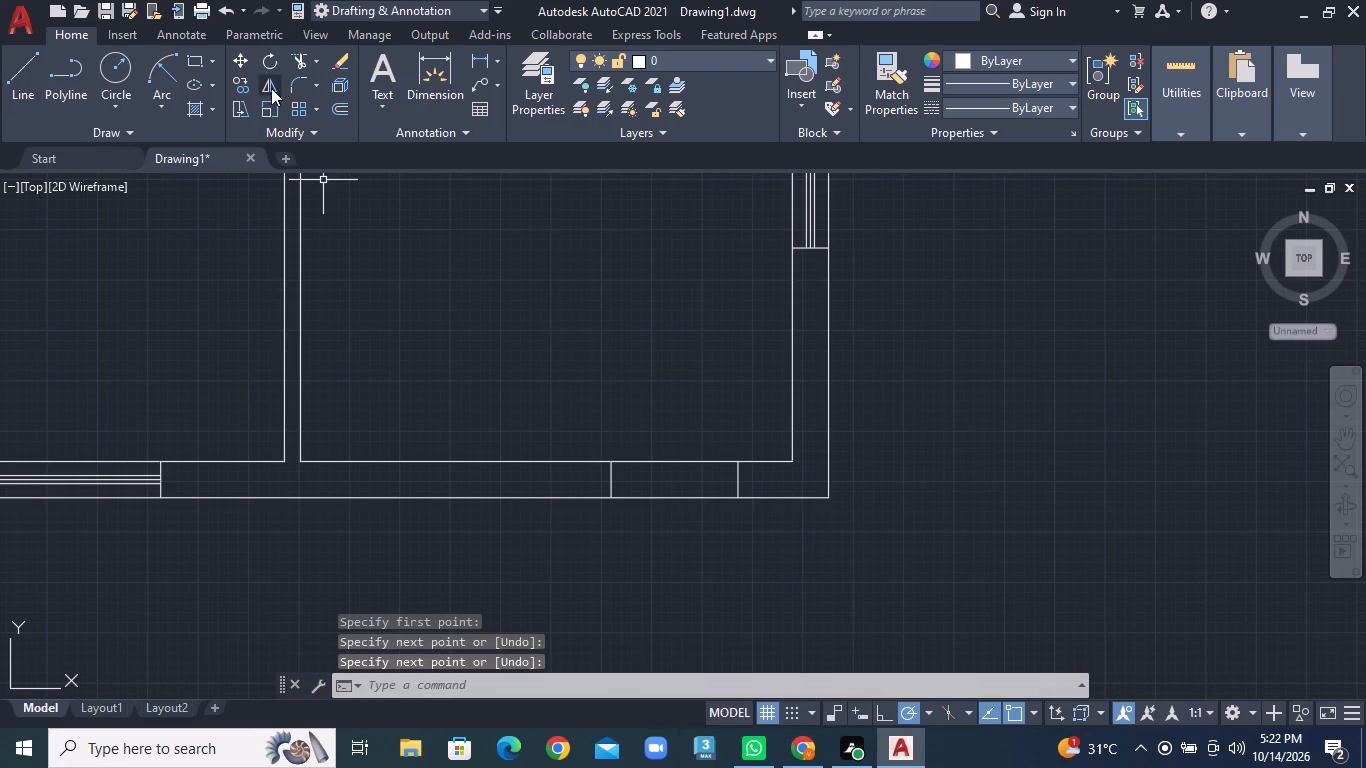
# Trim the inner line of the bottom wall between the two new jamb lines.
pyautogui.click(319, 61)
pyautogui.click(326, 94)
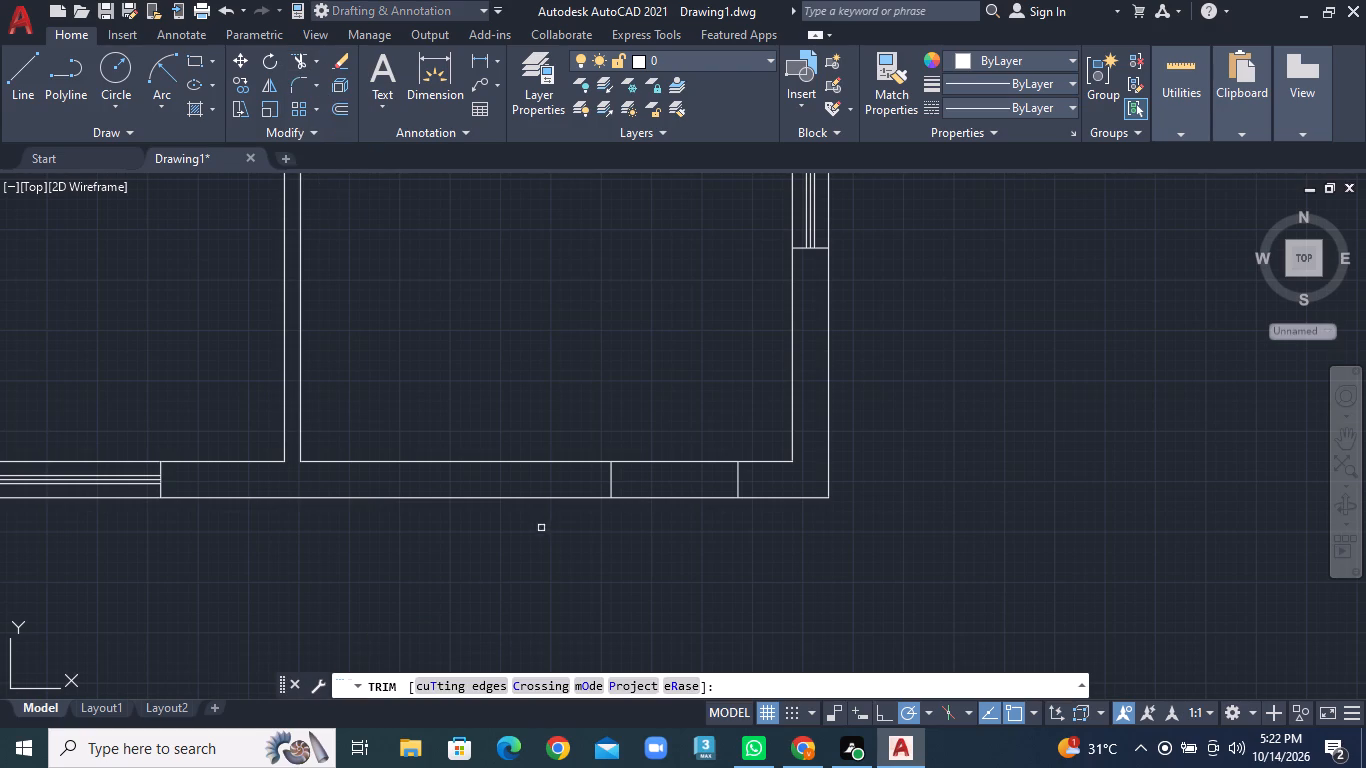
pyautogui.click(658, 461)
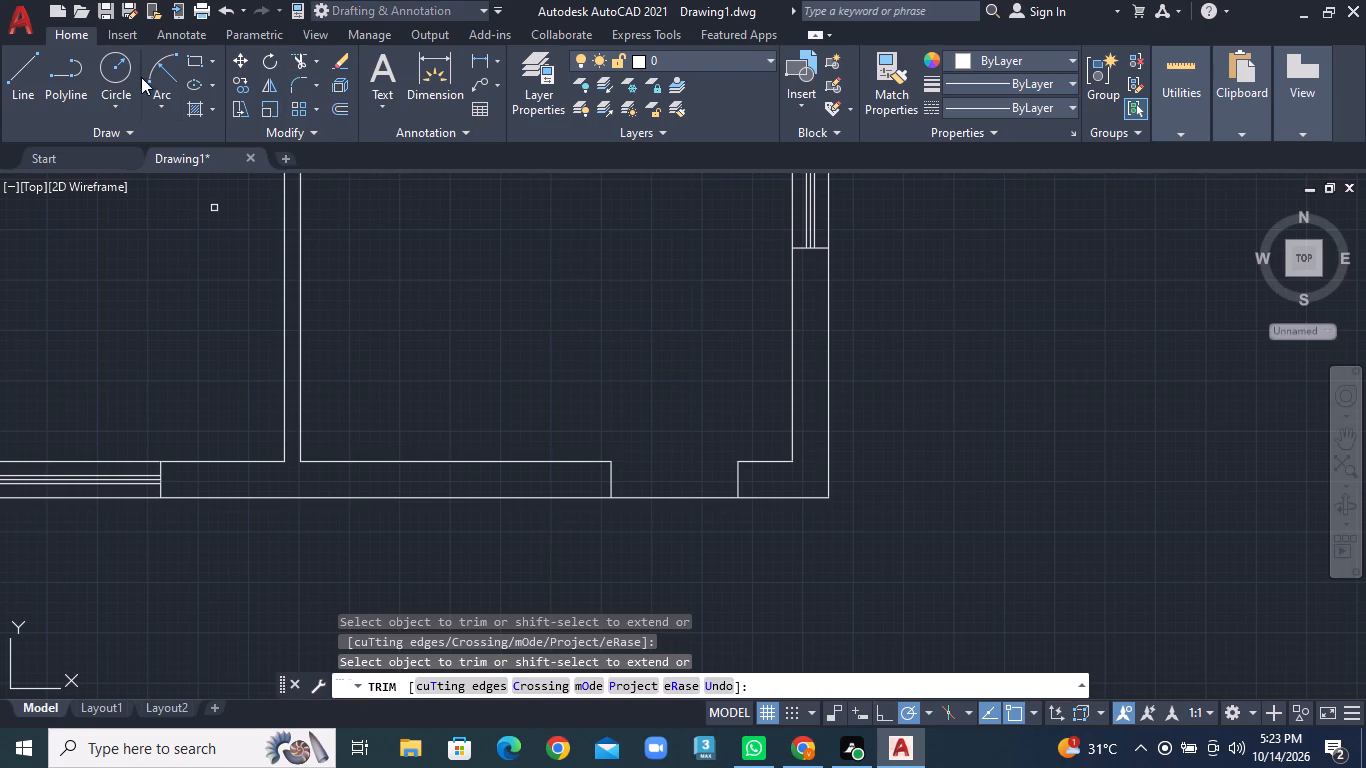
# Draw a 2' by 1" door leaf extending up into the room from the right jamb's inner corner of the bottom wall opening.
pyautogui.click(24, 80)
pyautogui.scroll(1, 739, 403)
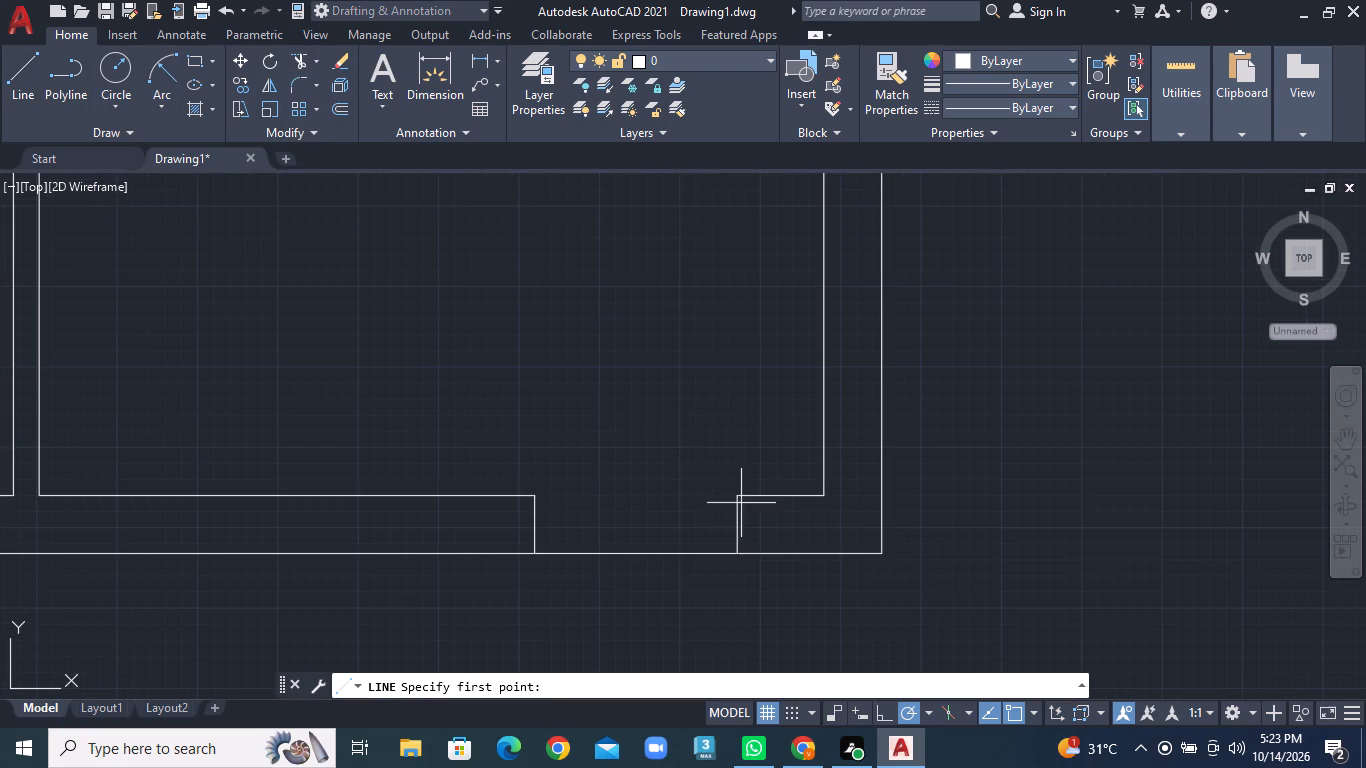
pyautogui.click(735, 497)
pyautogui.write("2'")
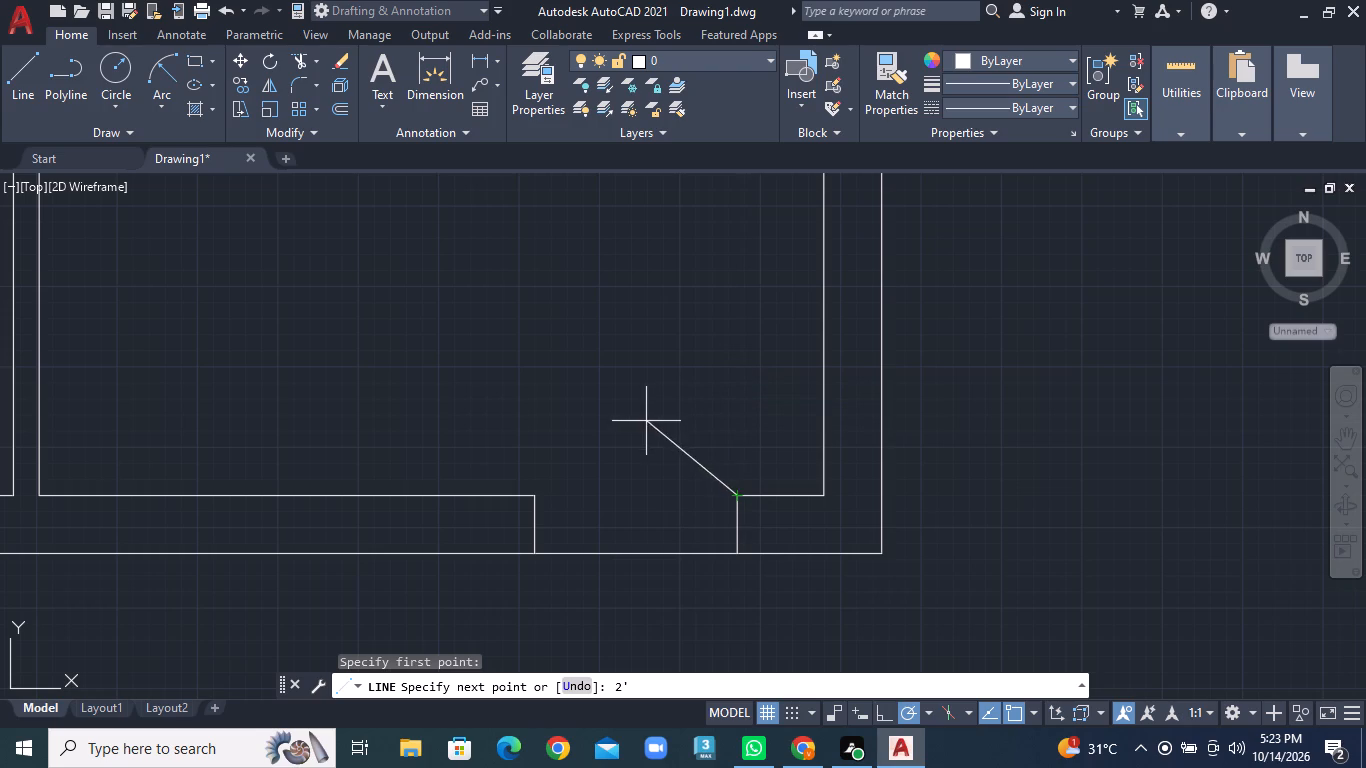
pyautogui.press('Return')
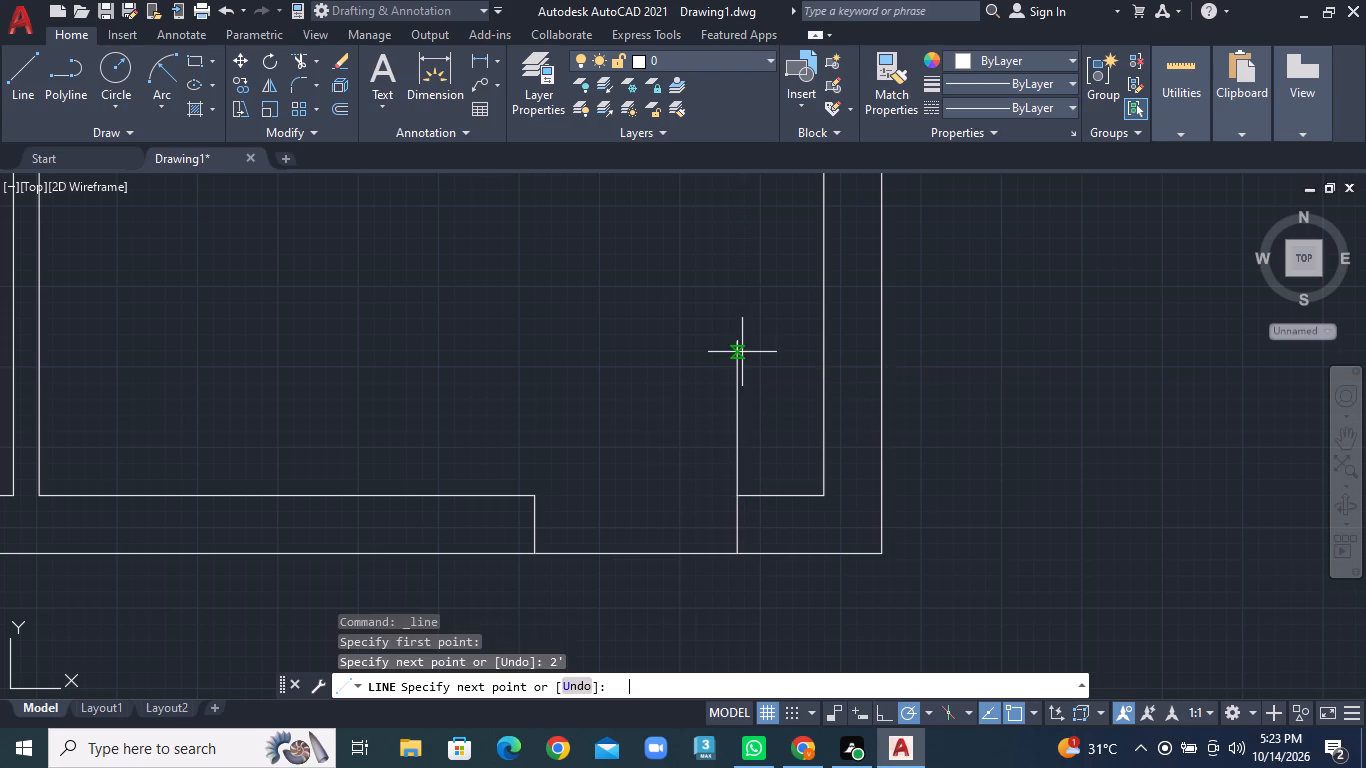
pyautogui.write('1"')
pyautogui.press('Return')
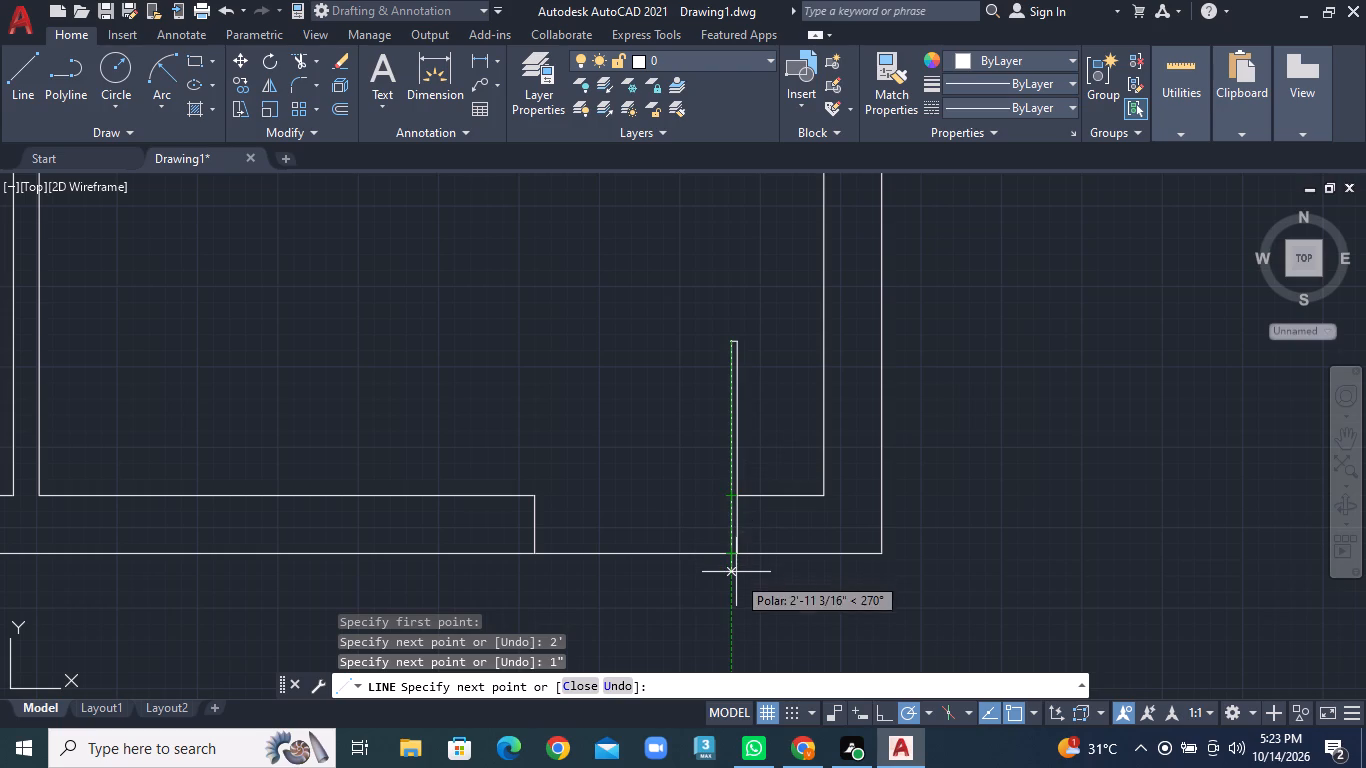
pyautogui.write("2'")
pyautogui.press('Return')
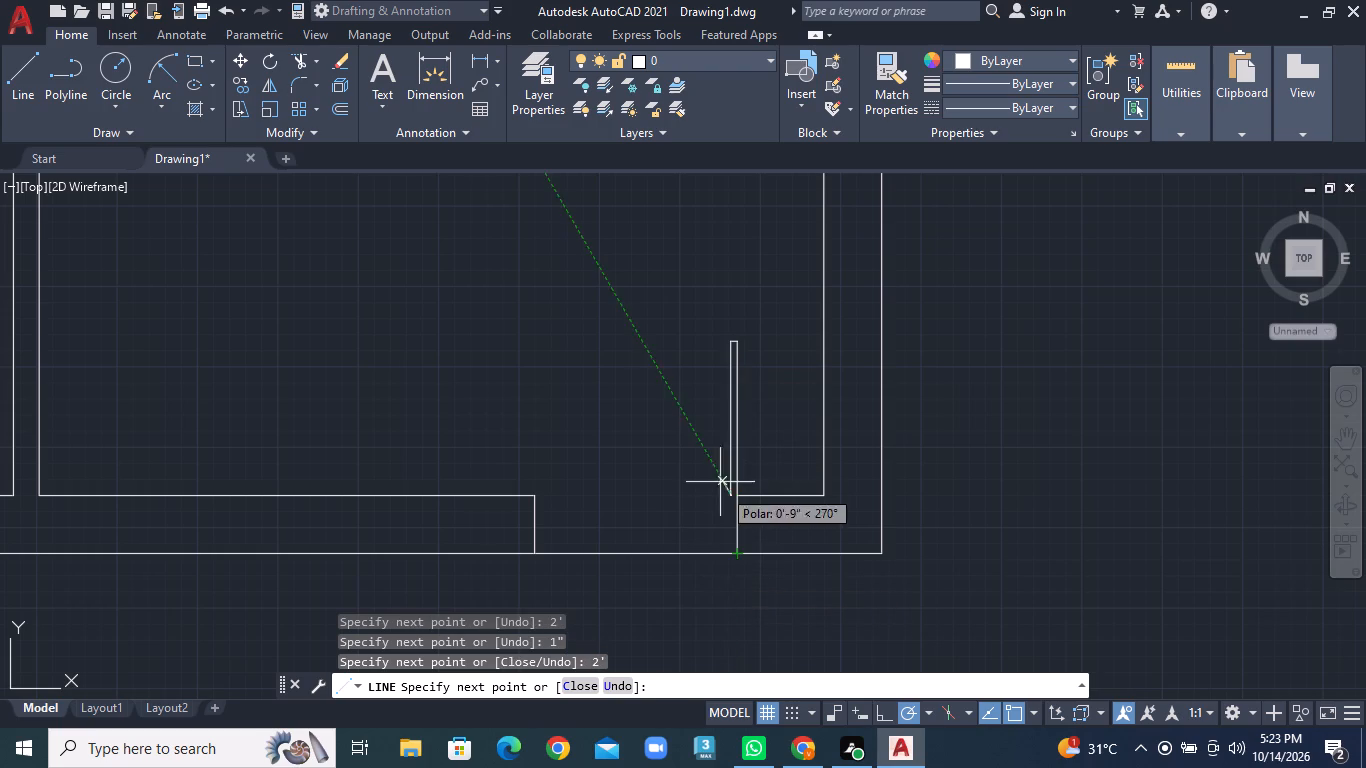
pyautogui.click(736, 497)
pyautogui.rightClick(736, 497)
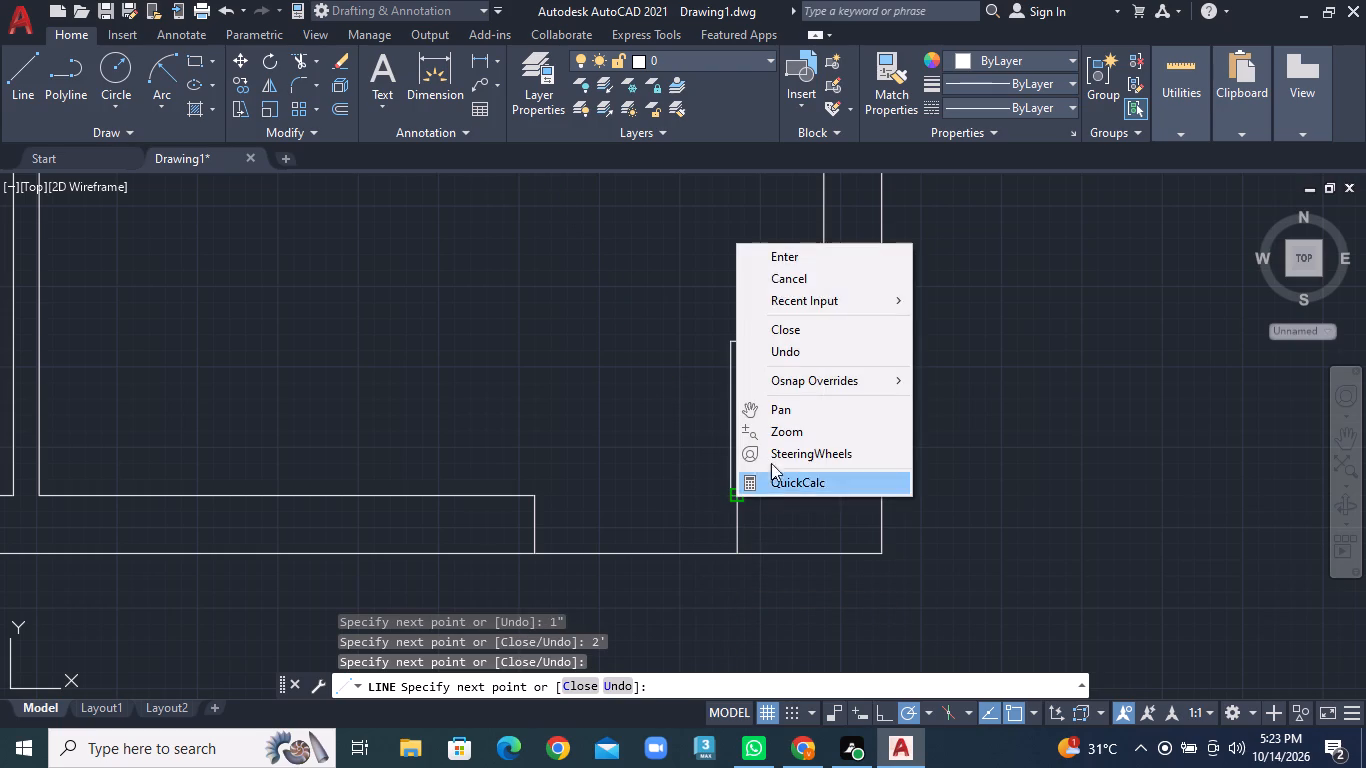
pyautogui.click(807, 255)
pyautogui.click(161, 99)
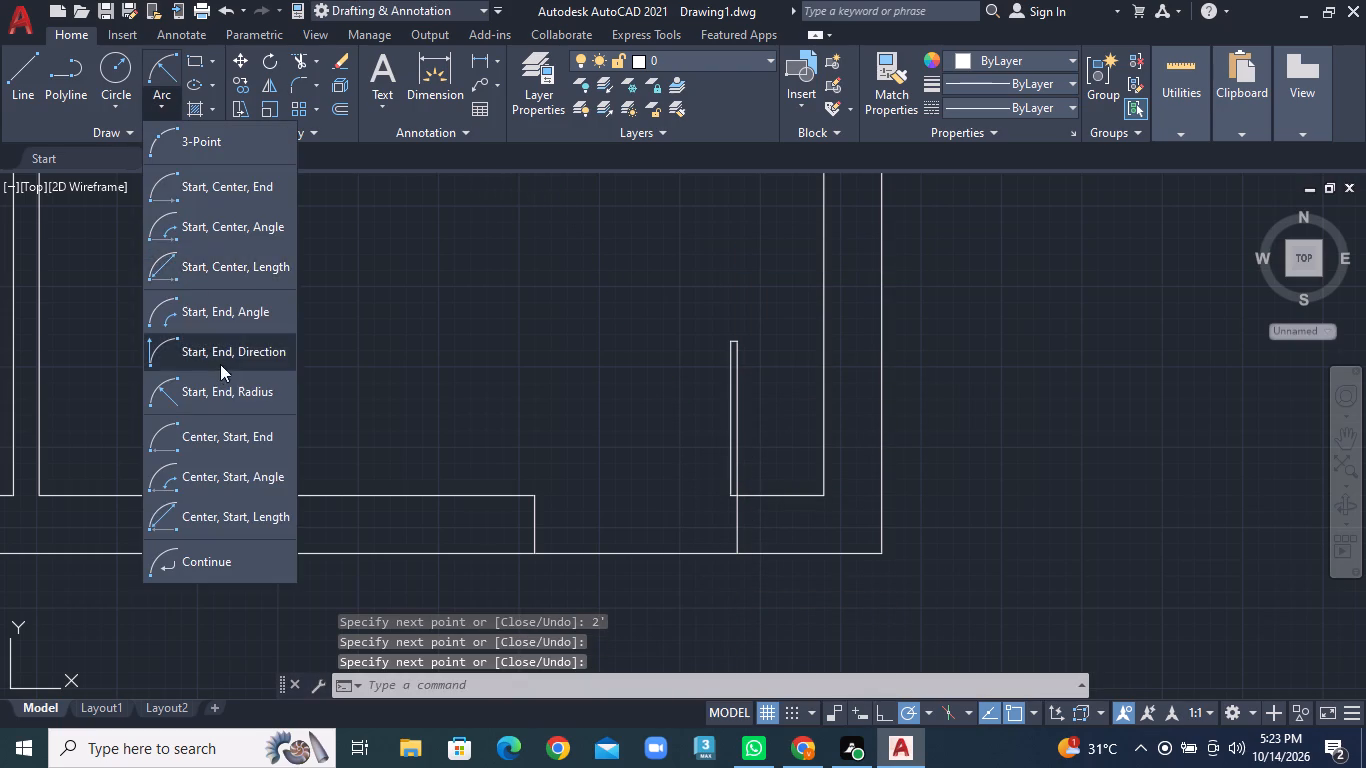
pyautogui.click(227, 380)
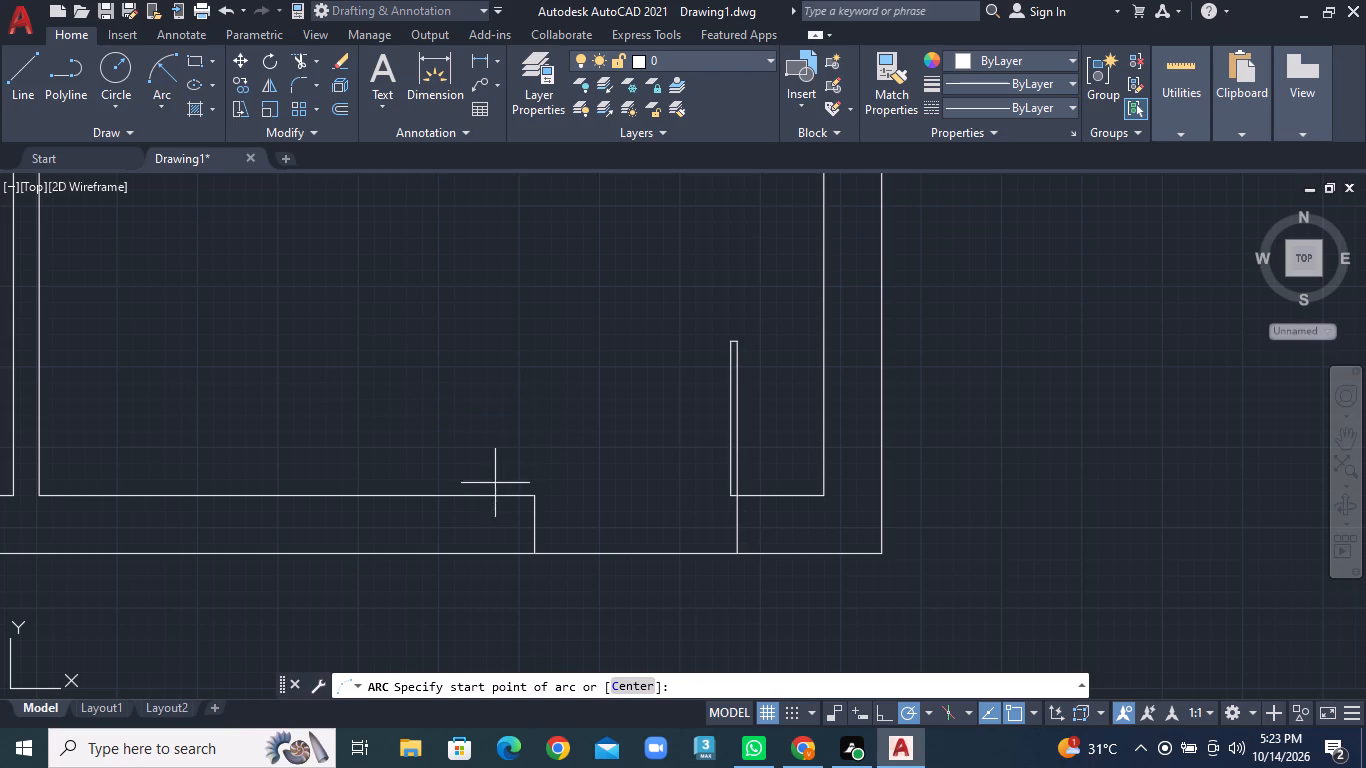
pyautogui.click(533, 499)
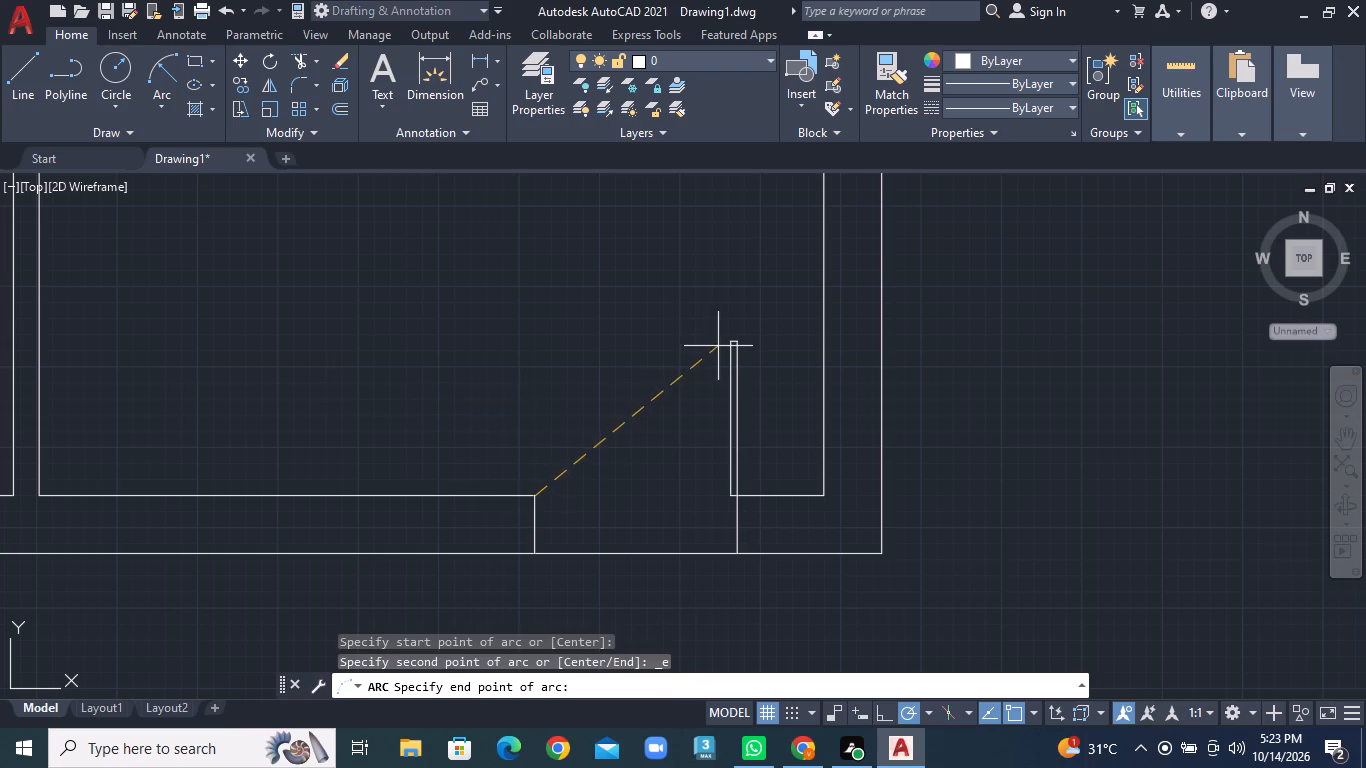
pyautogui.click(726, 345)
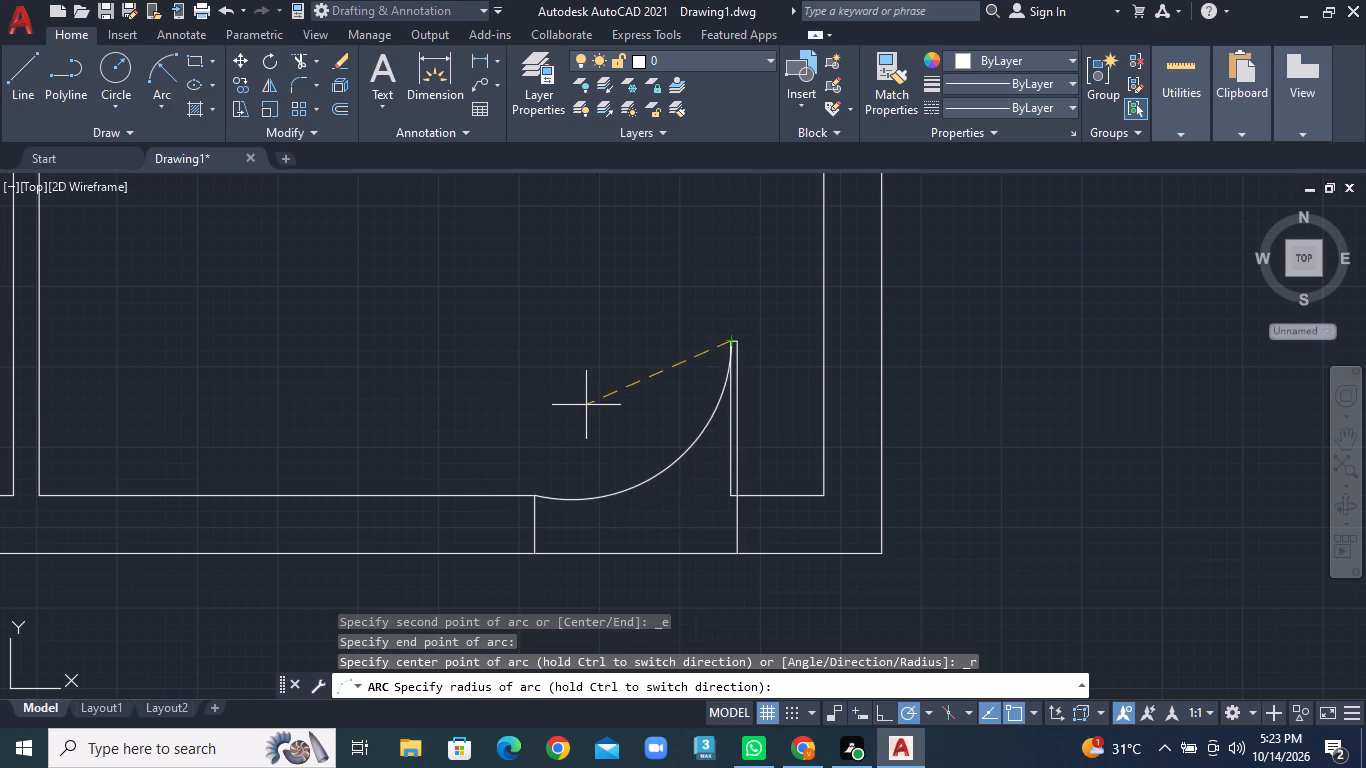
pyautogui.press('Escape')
# Draw the door swing as a Start, End, Radius arc from the leaf's upper left corner to the left jamb's inner corner, bulging outward.
pyautogui.click(158, 95)
pyautogui.click(208, 395)
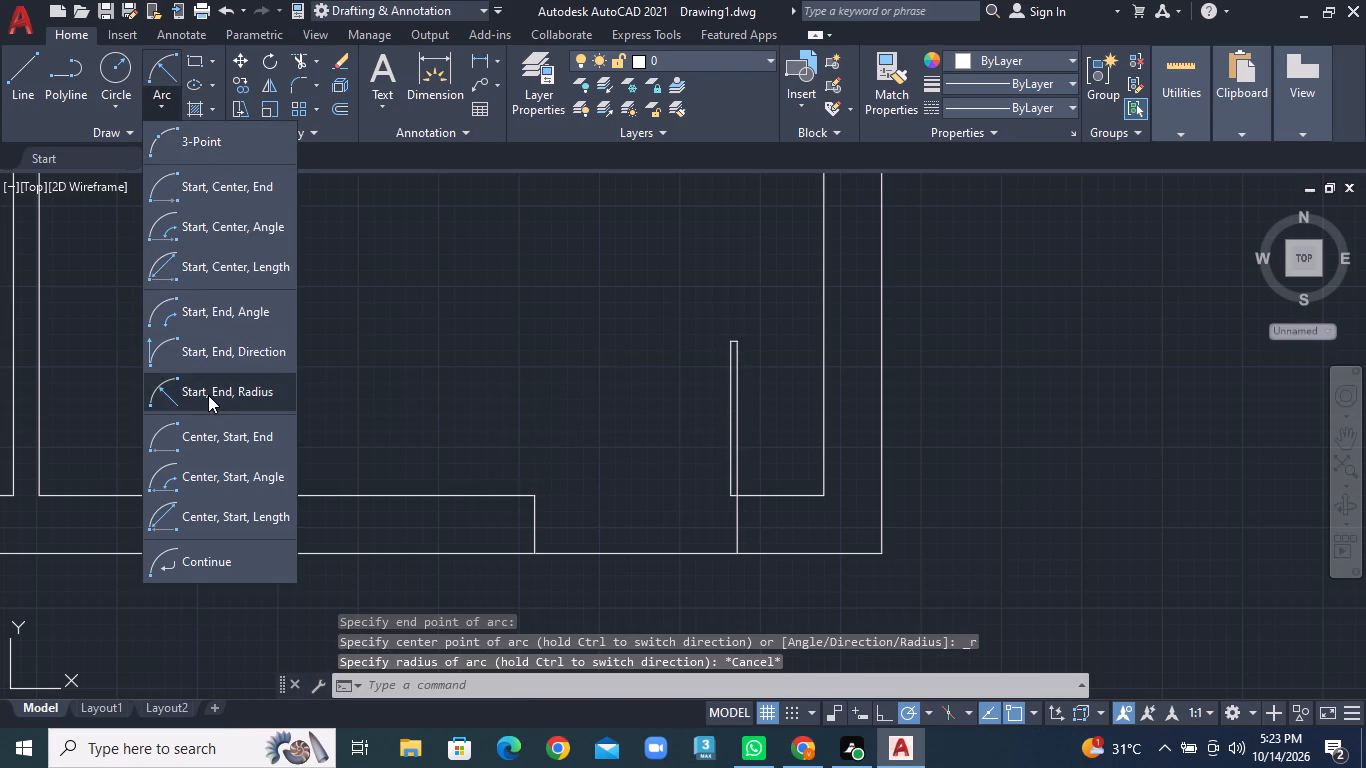
pyautogui.click(725, 342)
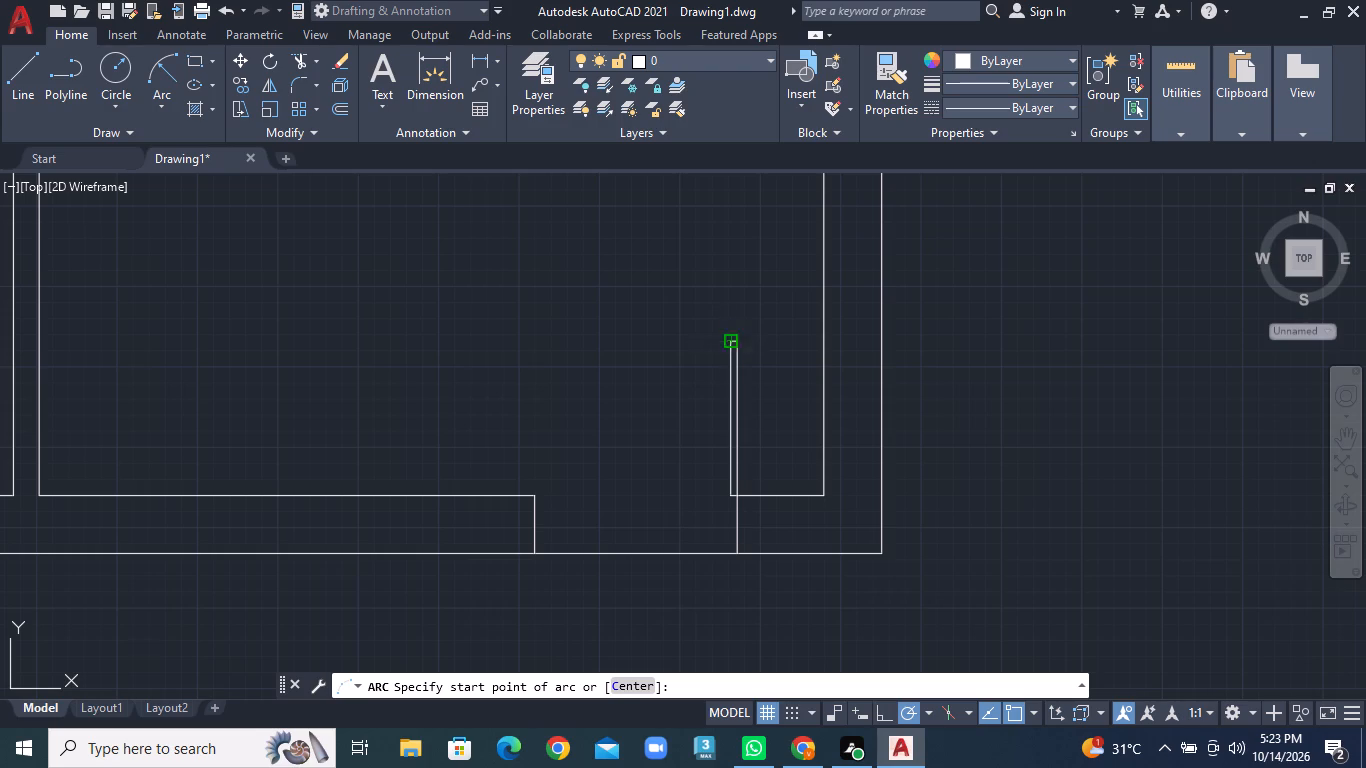
pyautogui.click(534, 499)
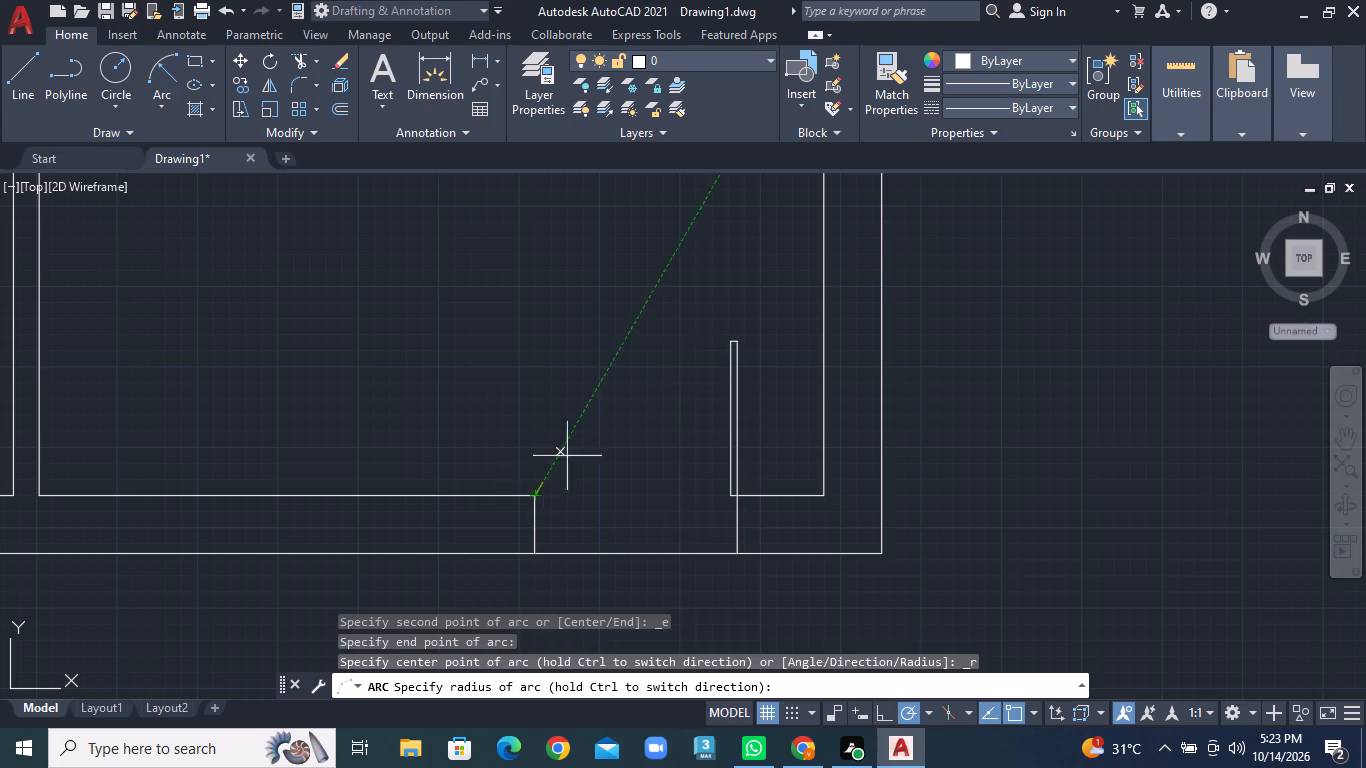
pyautogui.click(684, 393)
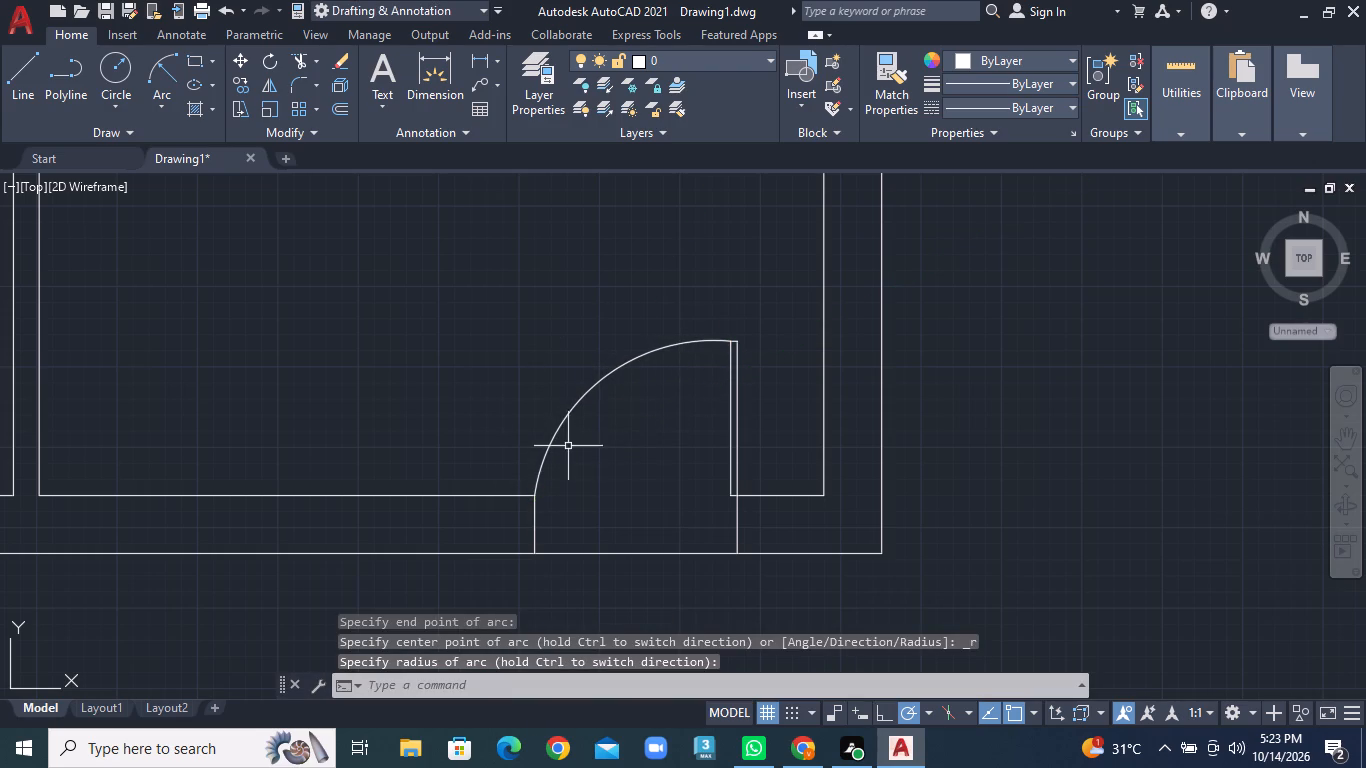
# Draw a 2' by 1" door leaf extending left from the upper jamb of the opening in the top-left room's partition.
pyautogui.scroll(-1, 568, 446)
pyautogui.moveTo(486, 434); pyautogui.dragTo(661, 563, button='middle')
pyautogui.scroll(-1, 568, 377)
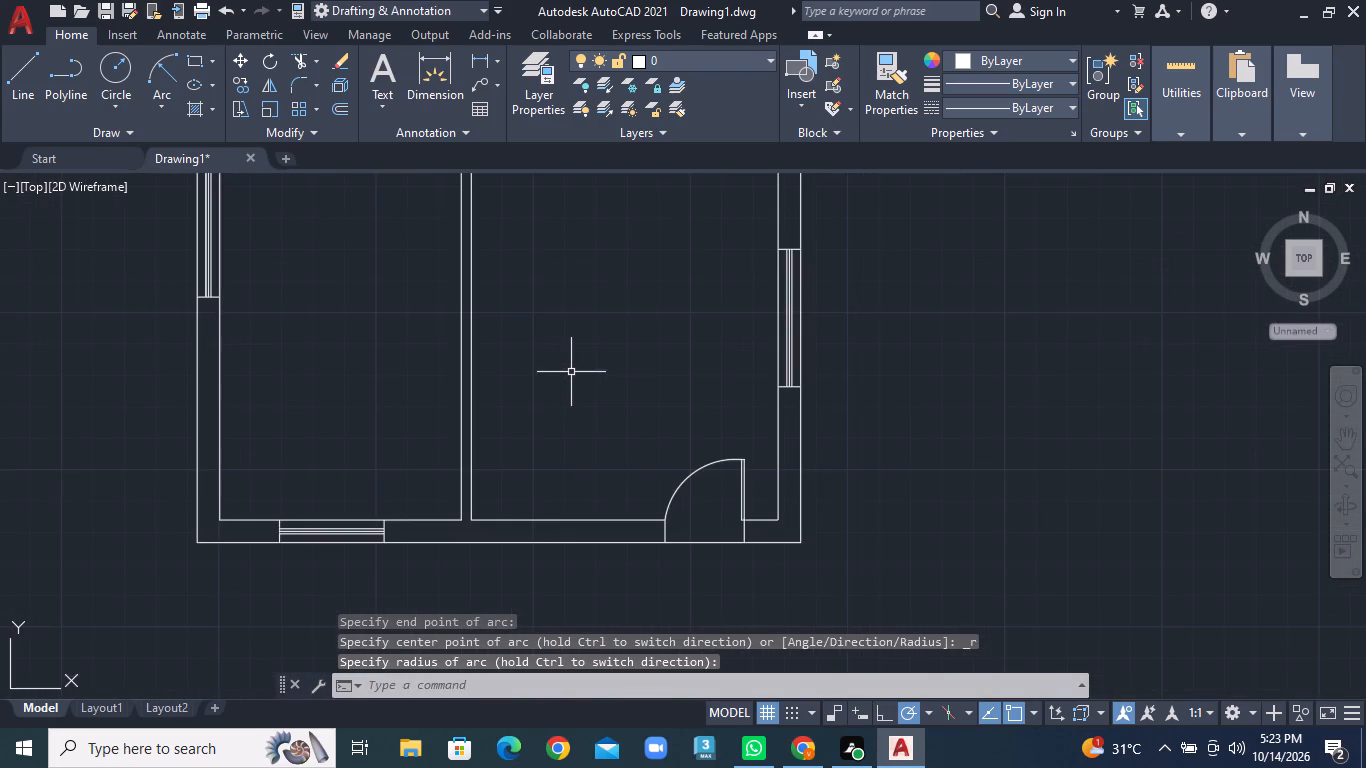
pyautogui.moveTo(609, 351); pyautogui.dragTo(604, 635, button='middle')
pyautogui.scroll(-2, 601, 565)
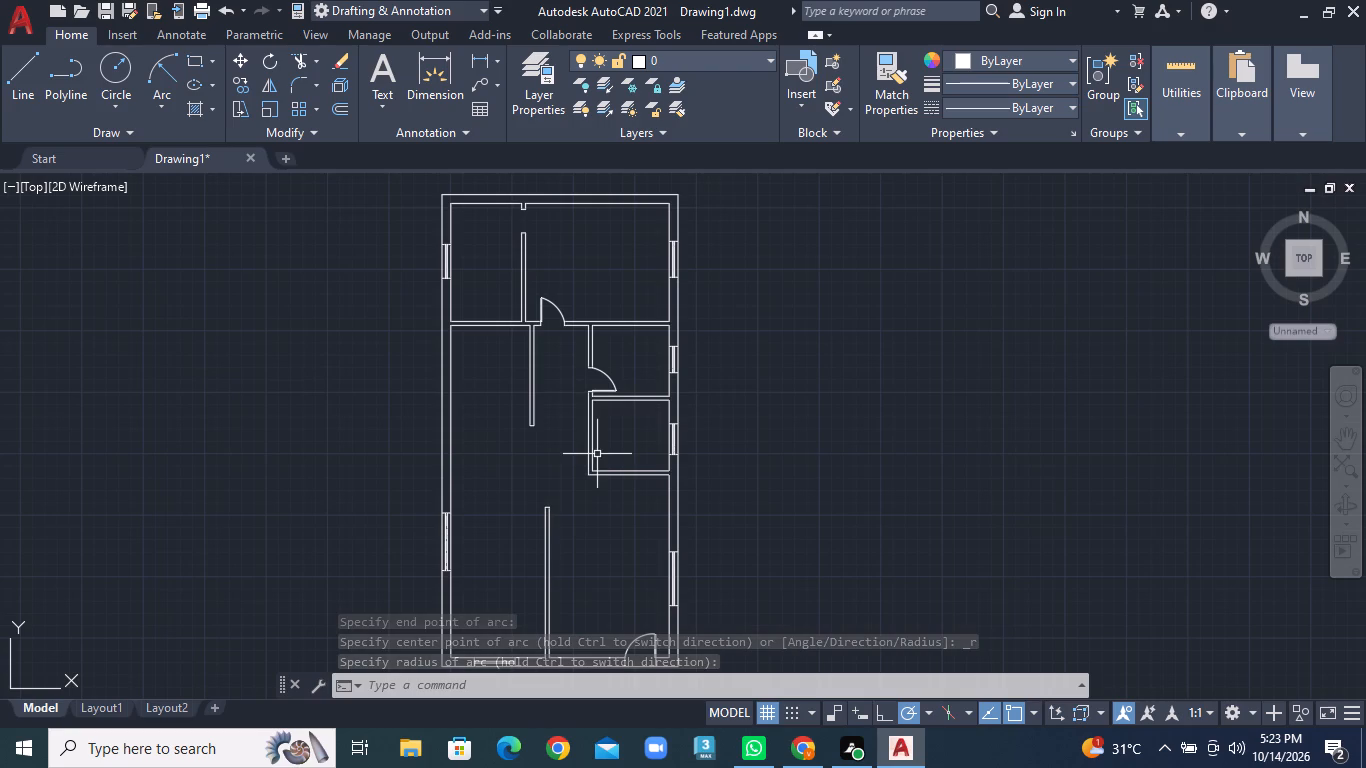
pyautogui.moveTo(561, 360); pyautogui.dragTo(569, 578, button='middle')
pyautogui.scroll(4, 528, 442)
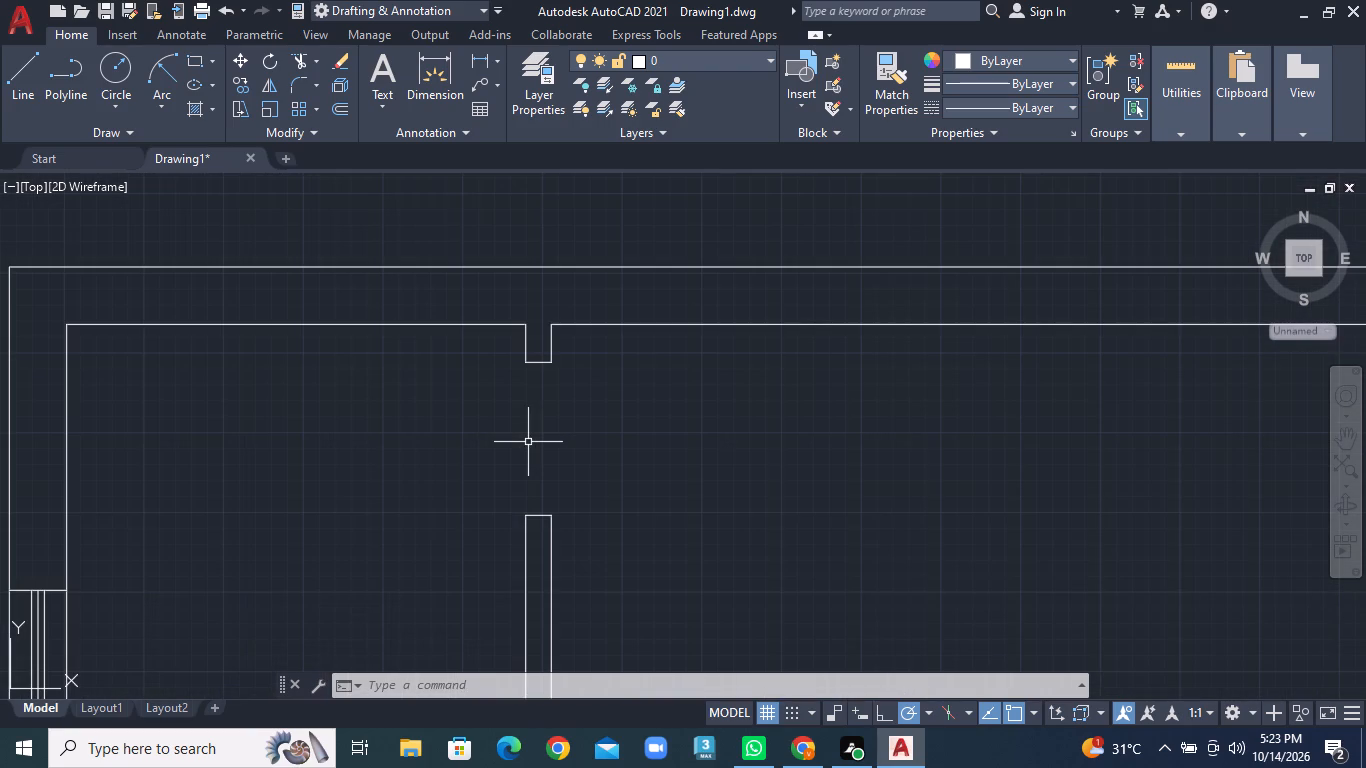
pyautogui.click(30, 87)
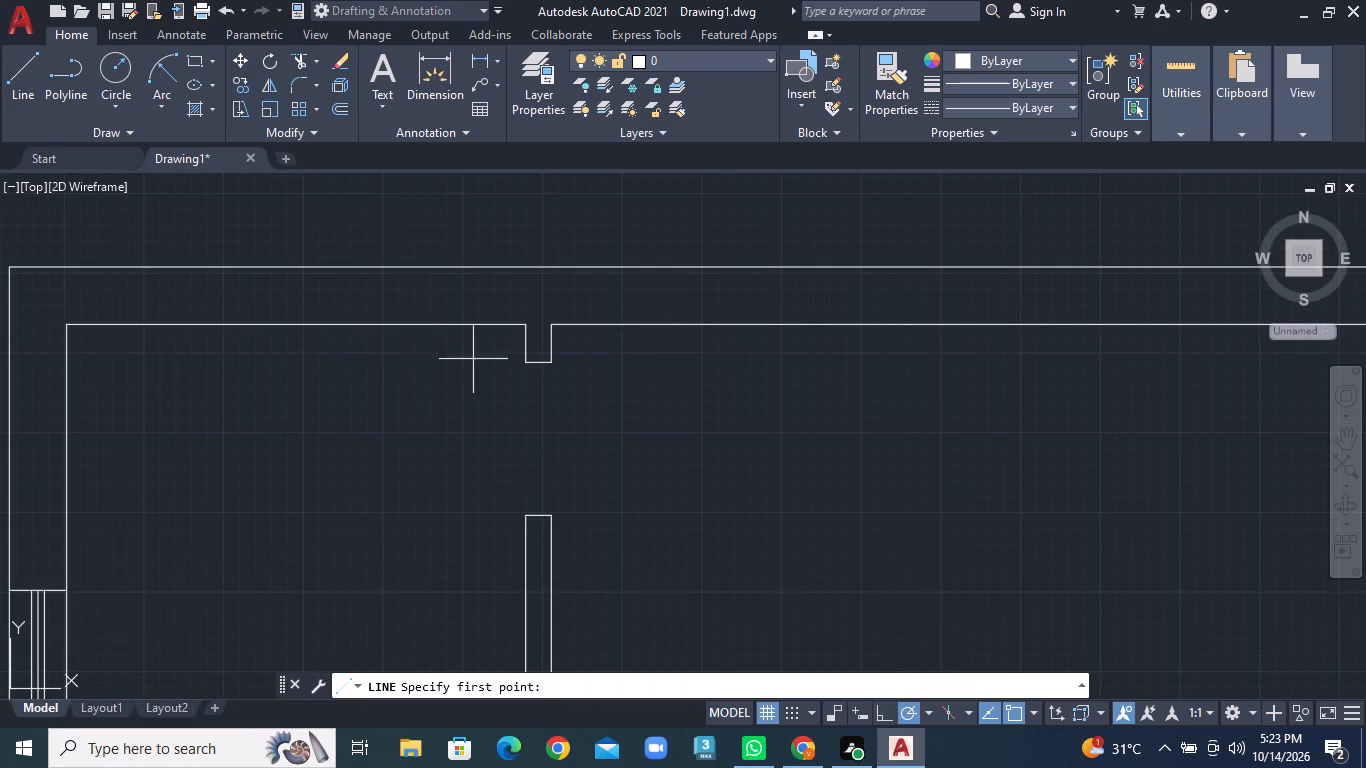
pyautogui.click(518, 365)
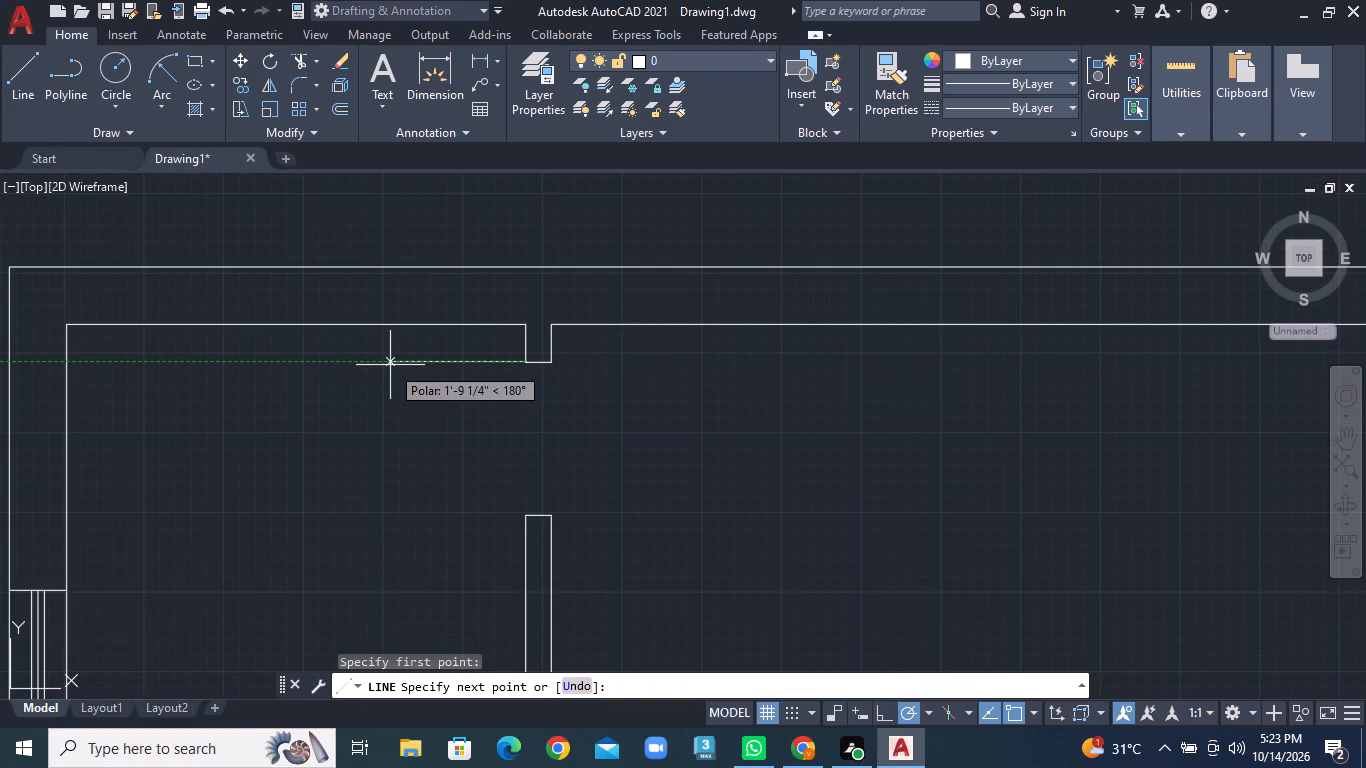
pyautogui.write("2'")
pyautogui.press('Return')
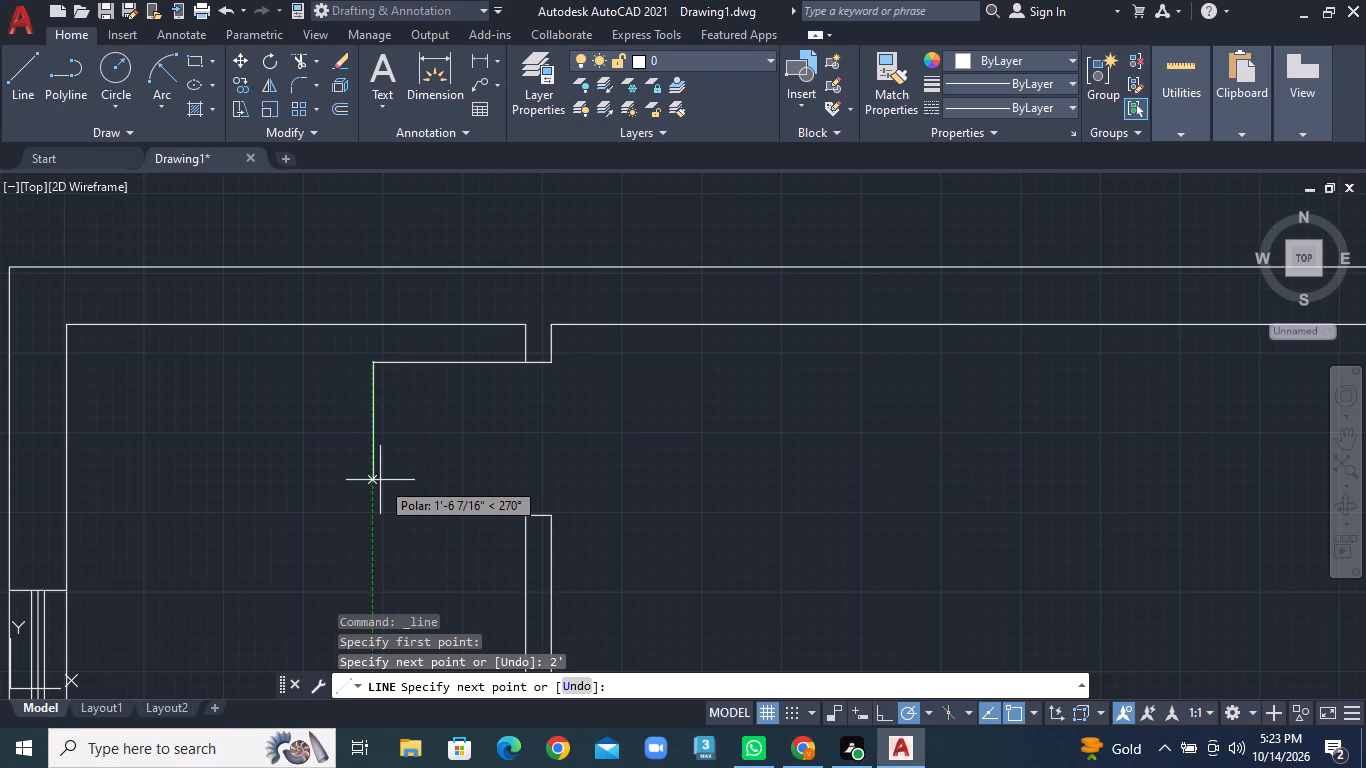
pyautogui.press('1')
pyautogui.hotkey('shift', '"')
pyautogui.press('Return')
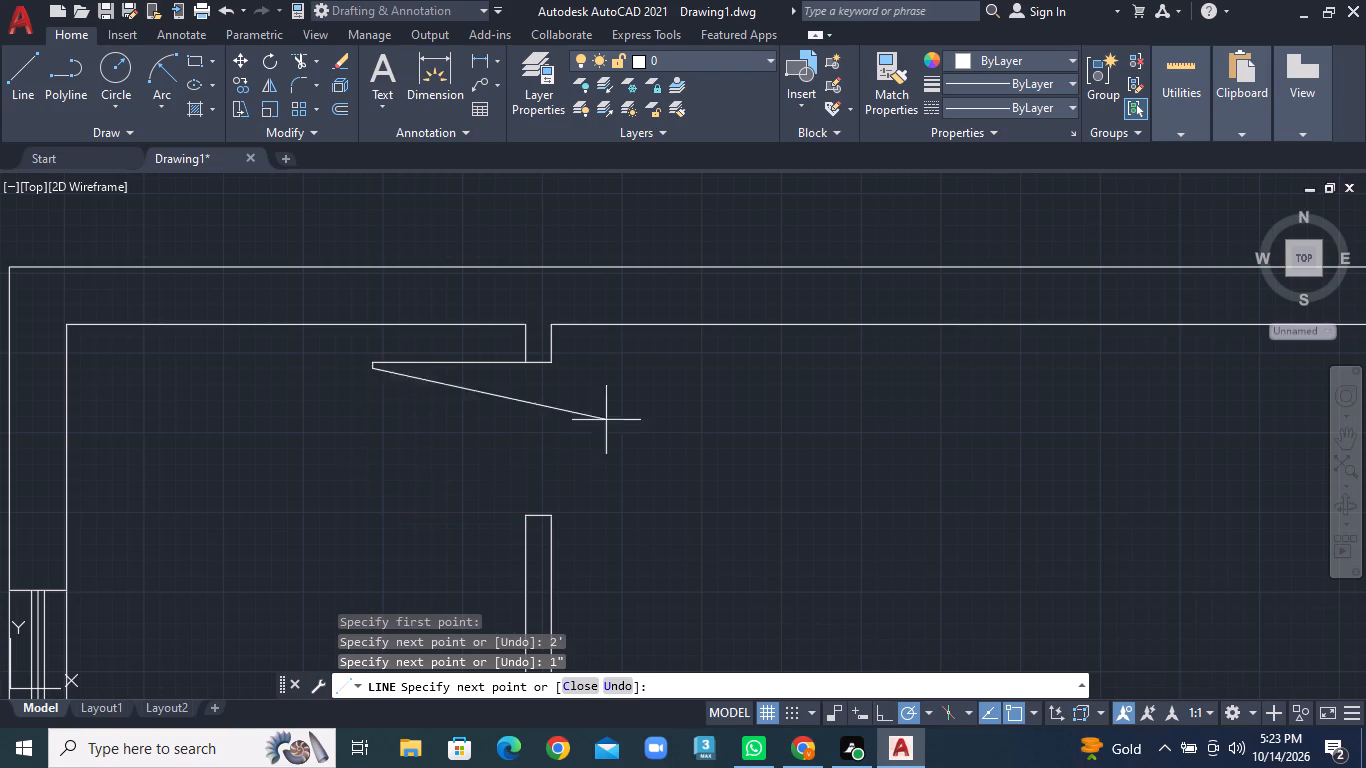
pyautogui.write("2'")
pyautogui.press('Return')
pyautogui.scroll(2, 525, 370)
pyautogui.click(525, 340)
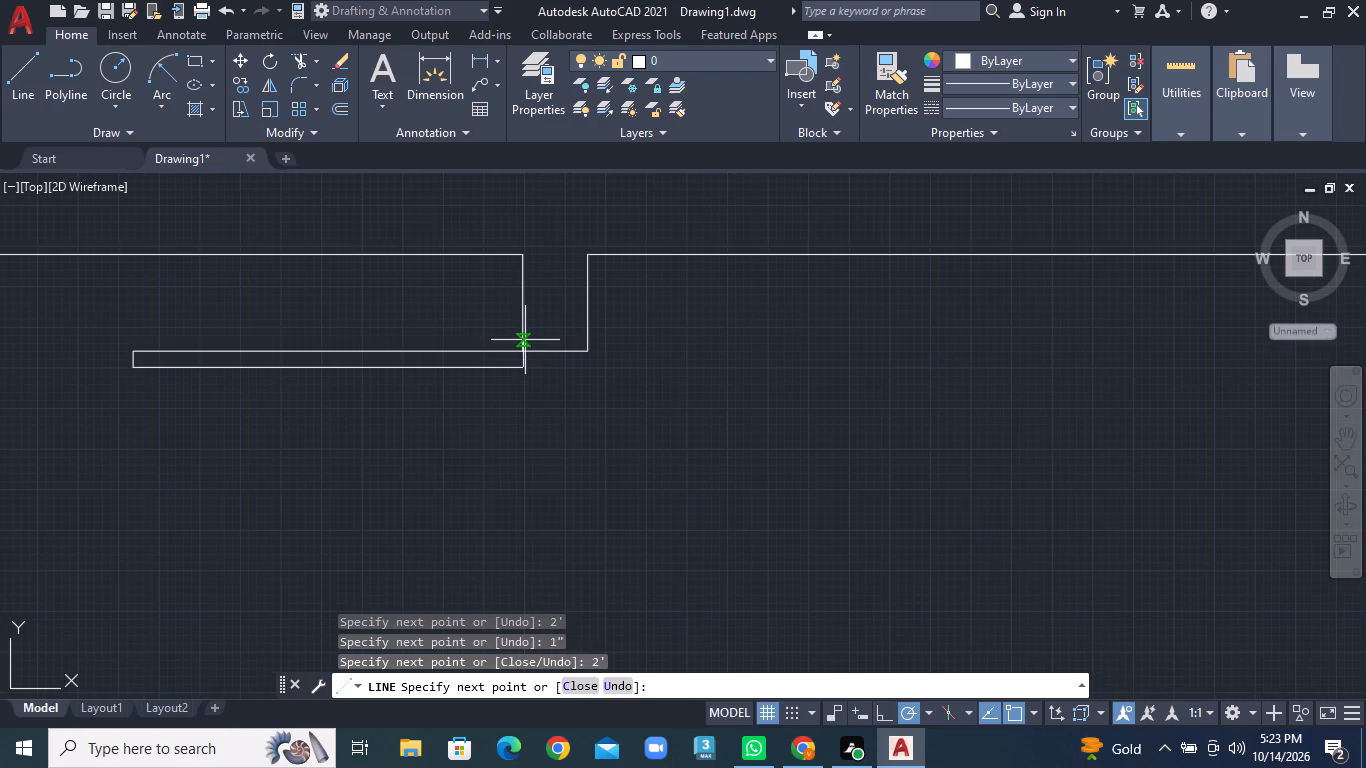
pyautogui.scroll(1, 525, 340)
pyautogui.rightClick(525, 340)
pyautogui.click(573, 351)
# Draw the swing as a Start, End, Radius arc from the leaf's lower left corner to the lower jamb's left corner, bulging outward.
pyautogui.scroll(-3, 541, 422)
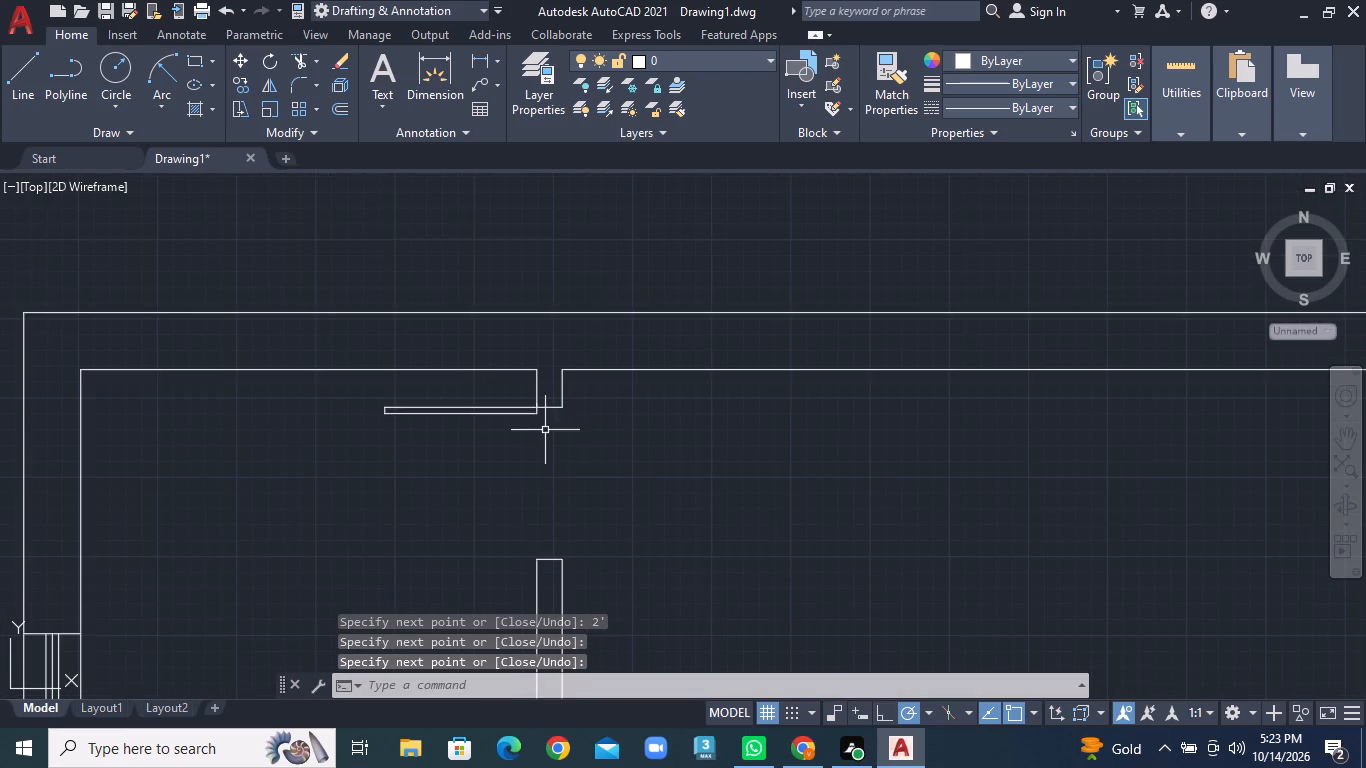
pyautogui.moveTo(564, 445); pyautogui.dragTo(585, 337, button='middle')
pyautogui.click(161, 97)
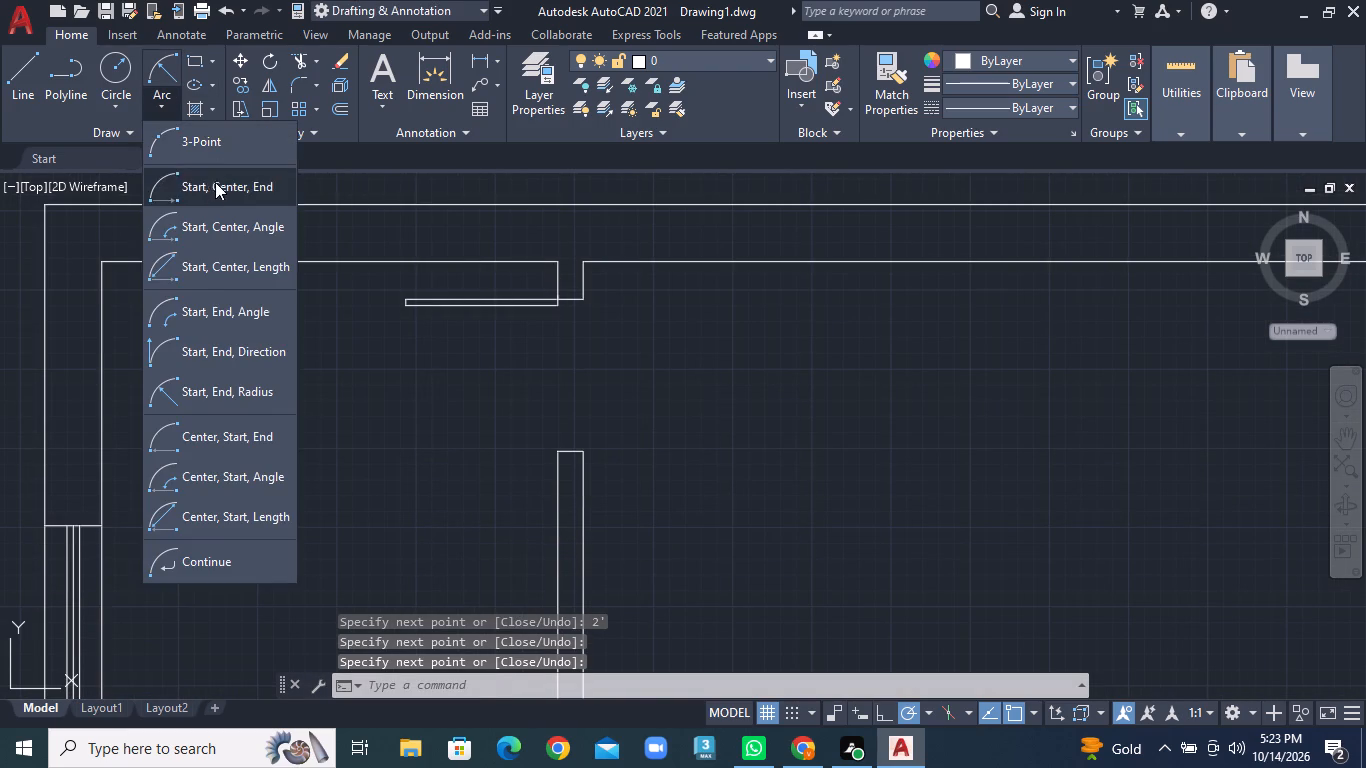
pyautogui.click(230, 388)
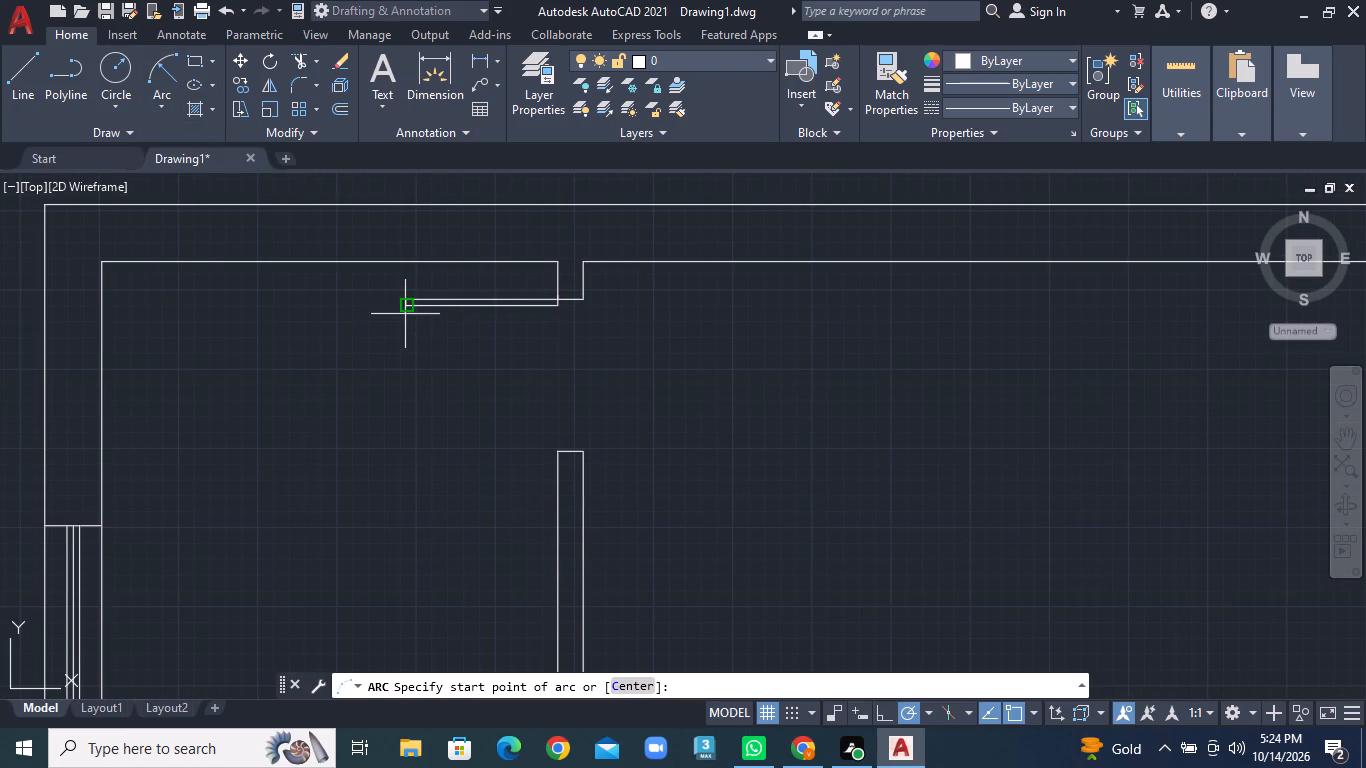
pyautogui.click(406, 310)
pyautogui.click(554, 451)
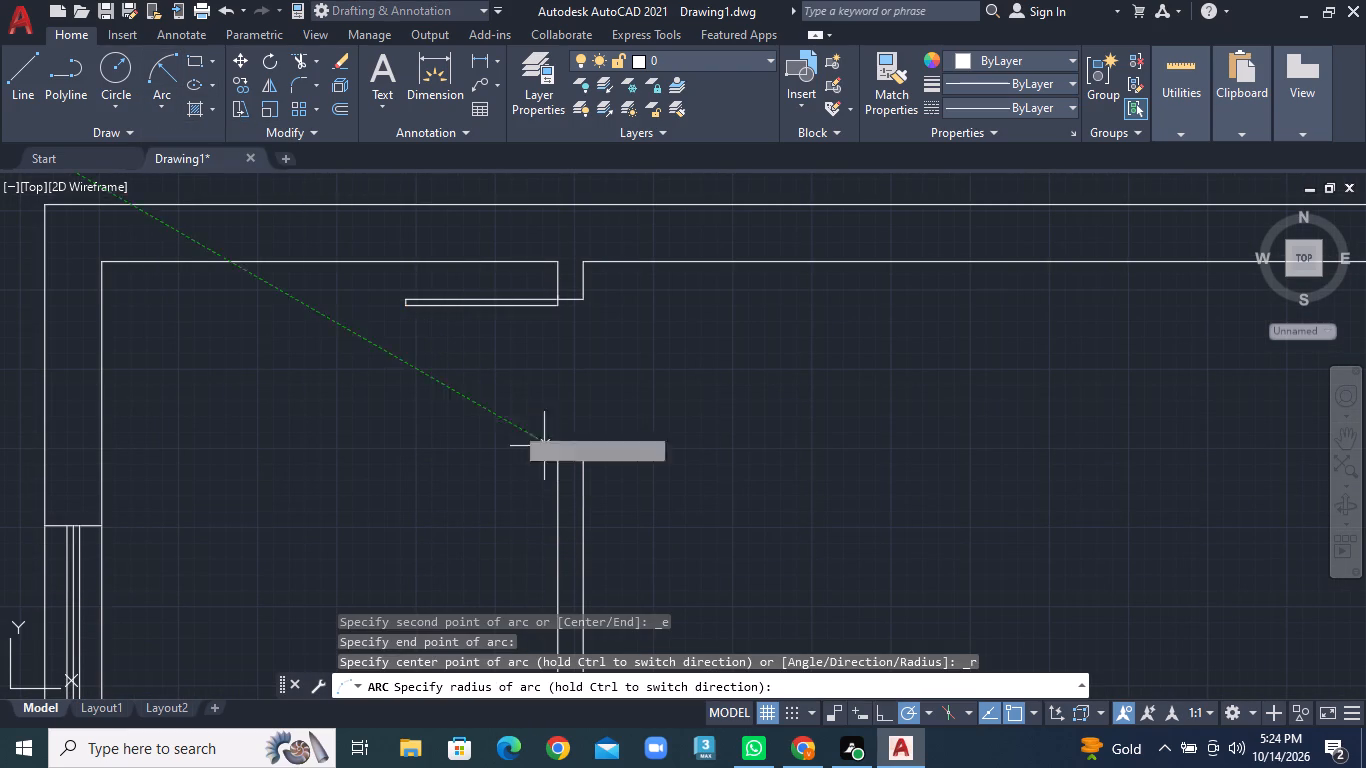
pyautogui.click(438, 355)
# Check the door swing in the top-left room and review the door and window layout of the whole floor plan.
pyautogui.scroll(-2, 555, 388)
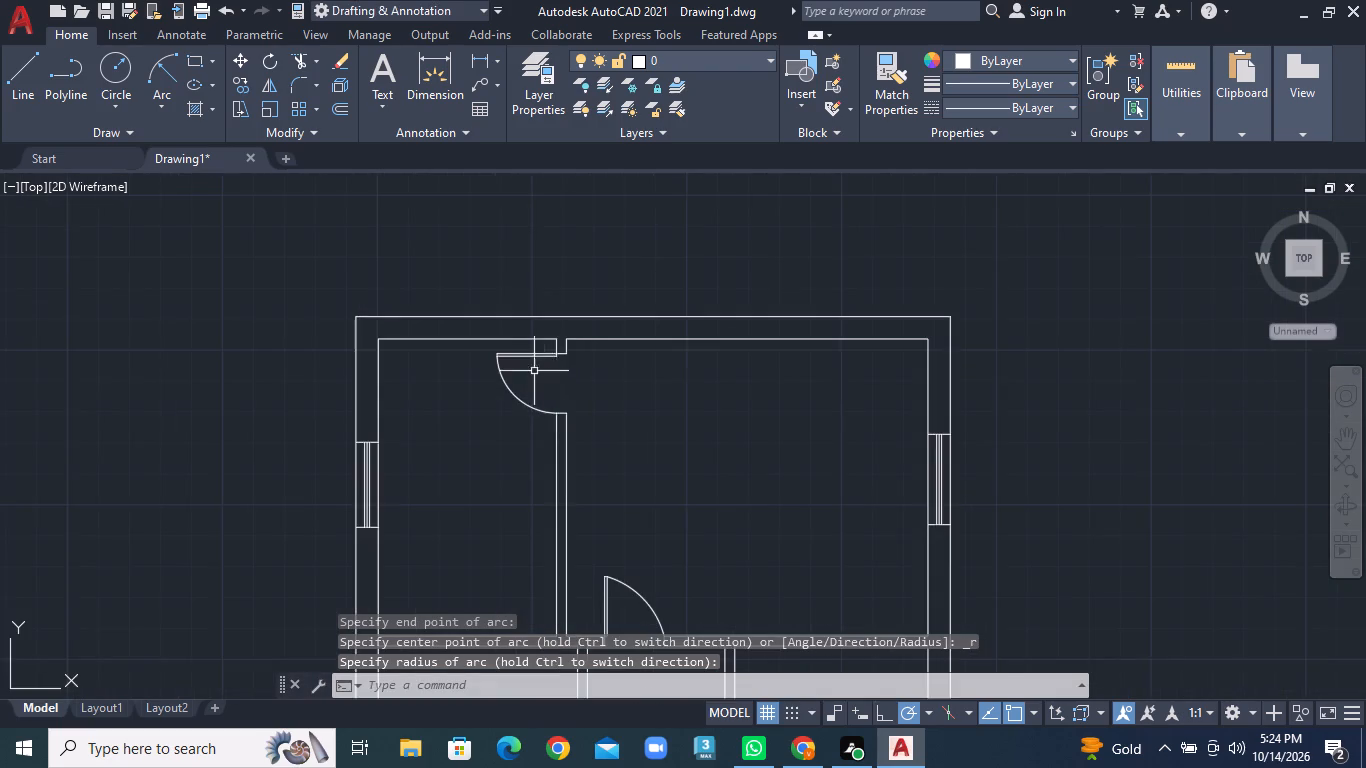
pyautogui.scroll(5, 529, 363)
pyautogui.scroll(1, 295, 329)
pyautogui.scroll(-2, 355, 388)
pyautogui.scroll(-2, 471, 442)
pyautogui.scroll(-1, 664, 532)
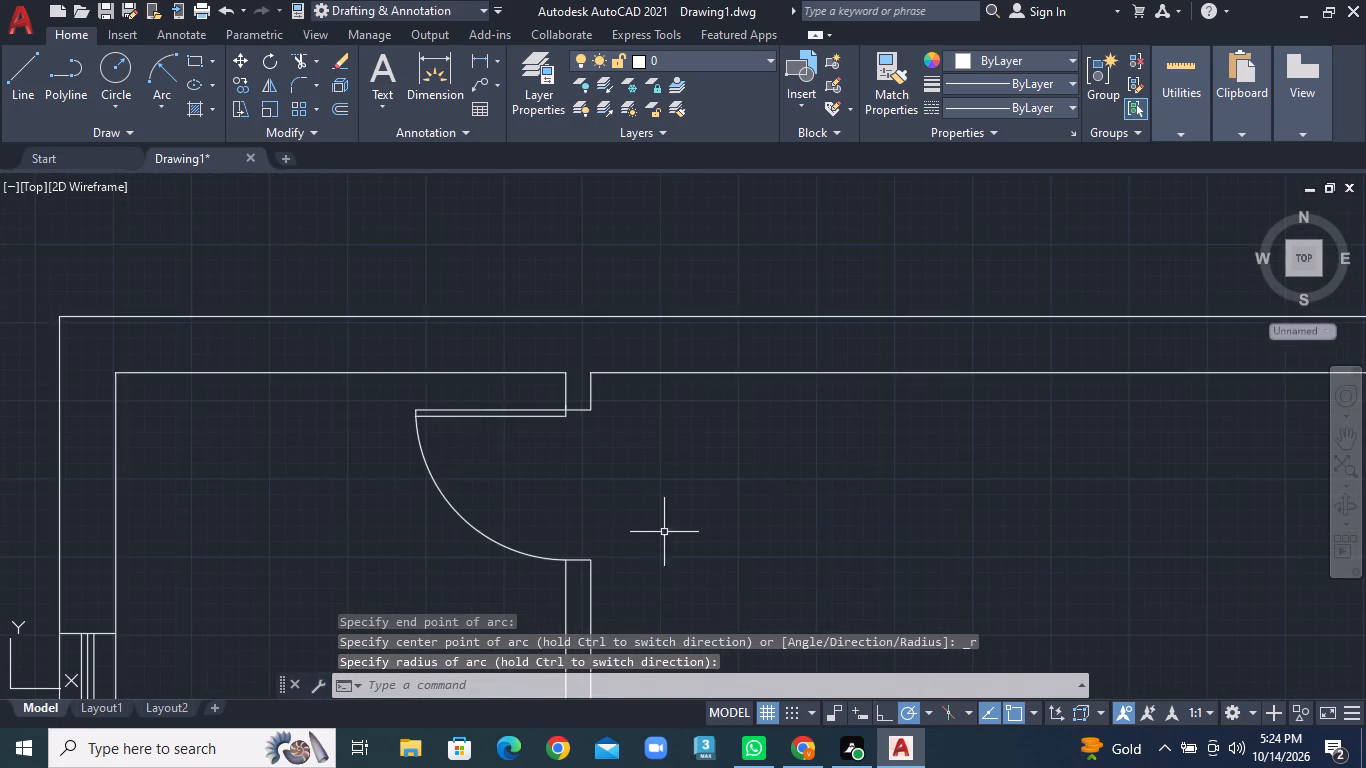
pyautogui.scroll(-1, 664, 532)
pyautogui.moveTo(749, 529); pyautogui.dragTo(636, 277, button='middle')
pyautogui.scroll(-2, 634, 408)
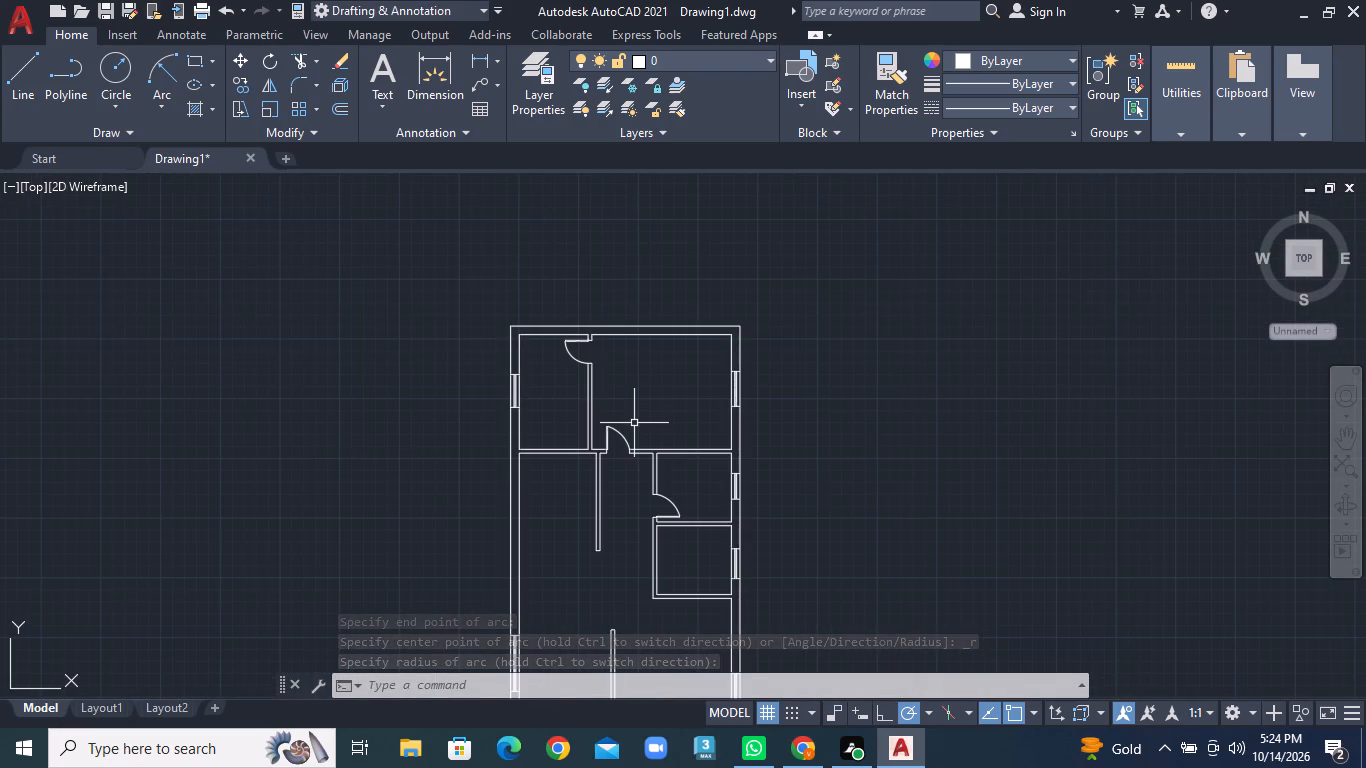
pyautogui.moveTo(590, 441); pyautogui.dragTo(592, 311, button='middle')
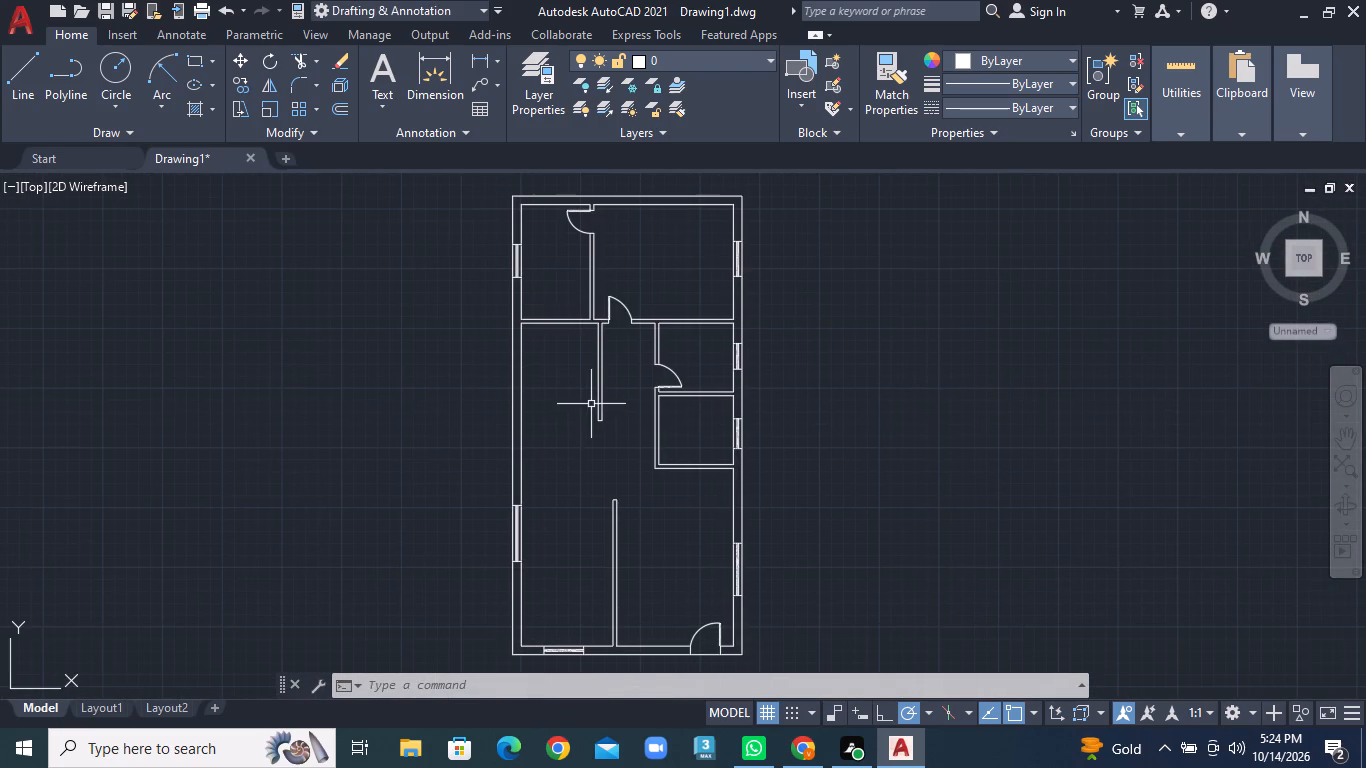
# Lengthen the free-standing partition below the top-left room downward by drawing a three-sided line outline from its open lower end.
pyautogui.scroll(1, 592, 404)
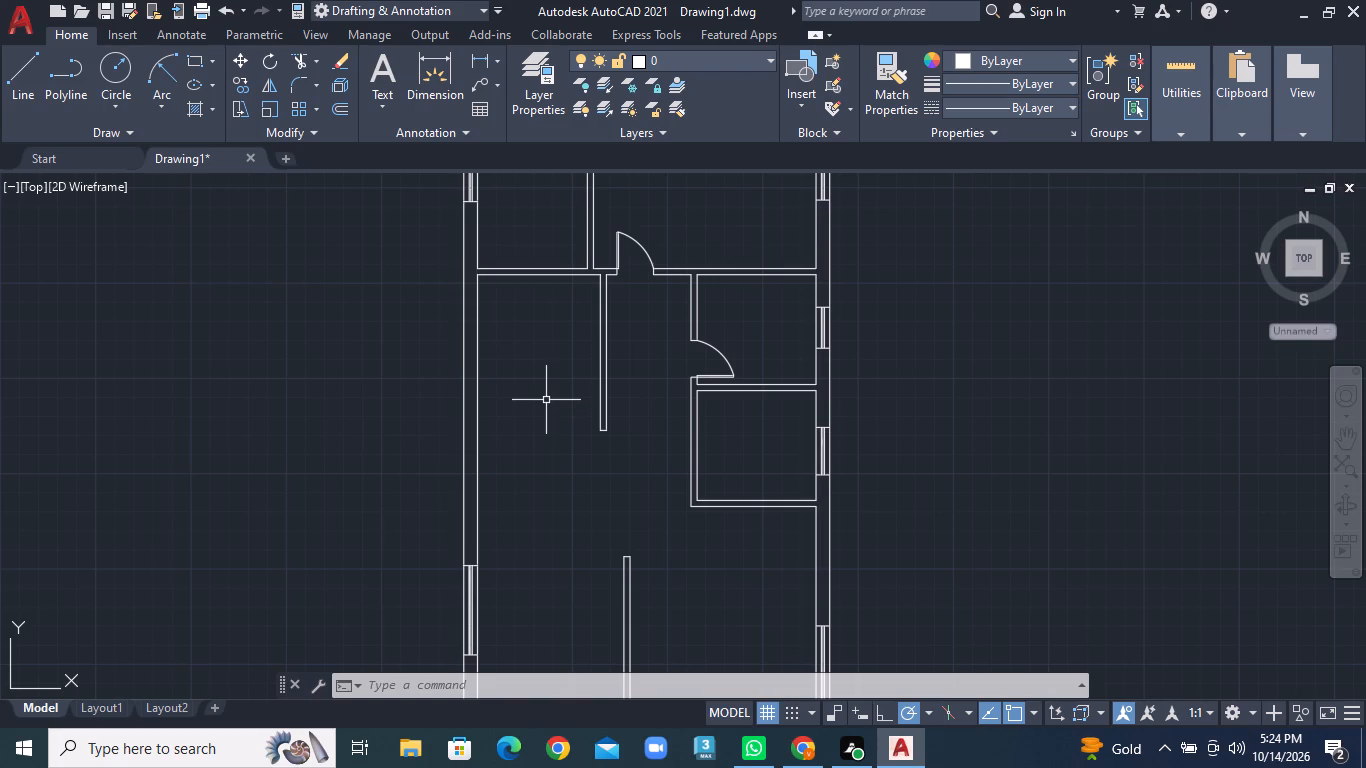
pyautogui.moveTo(546, 400); pyautogui.dragTo(548, 420, button='middle')
pyautogui.scroll(1, 552, 419)
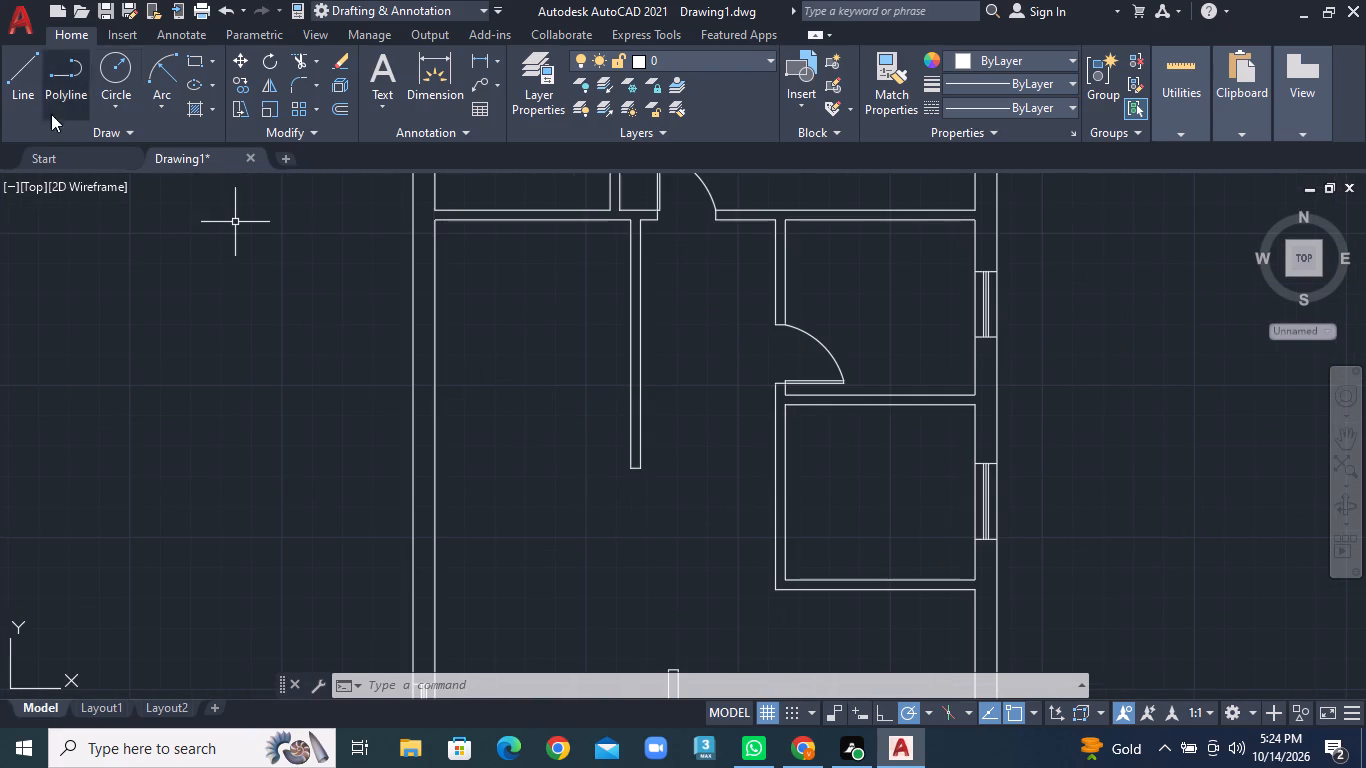
pyautogui.click(19, 103)
pyautogui.click(629, 470)
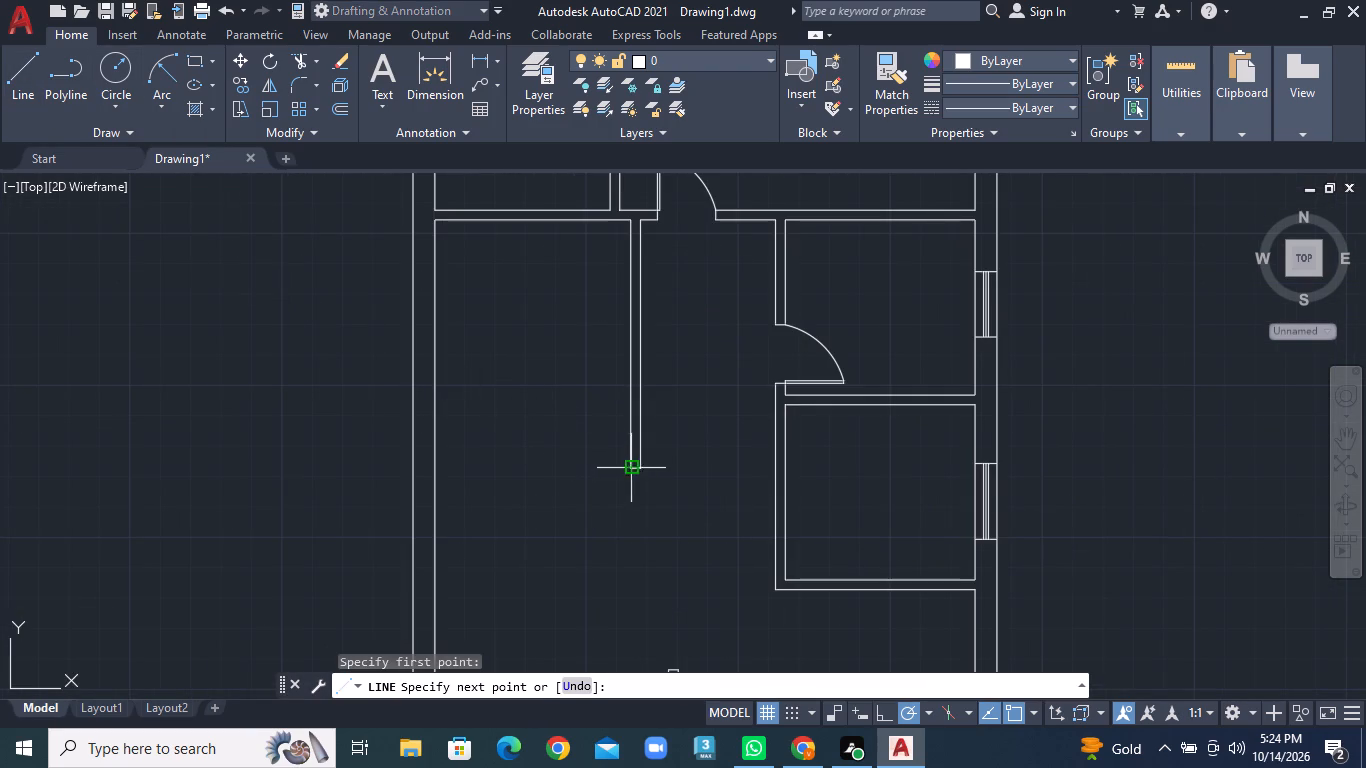
pyautogui.click(629, 509)
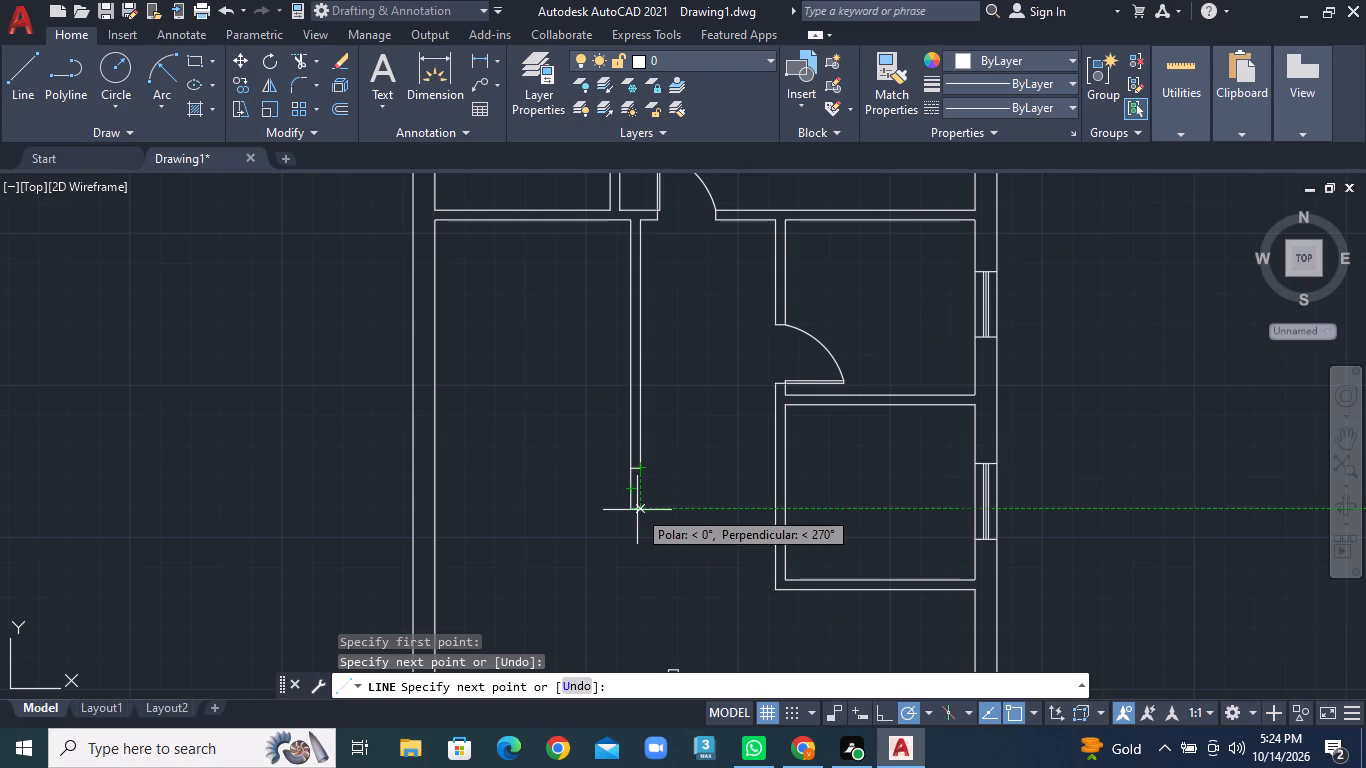
pyautogui.click(639, 508)
pyautogui.click(639, 470)
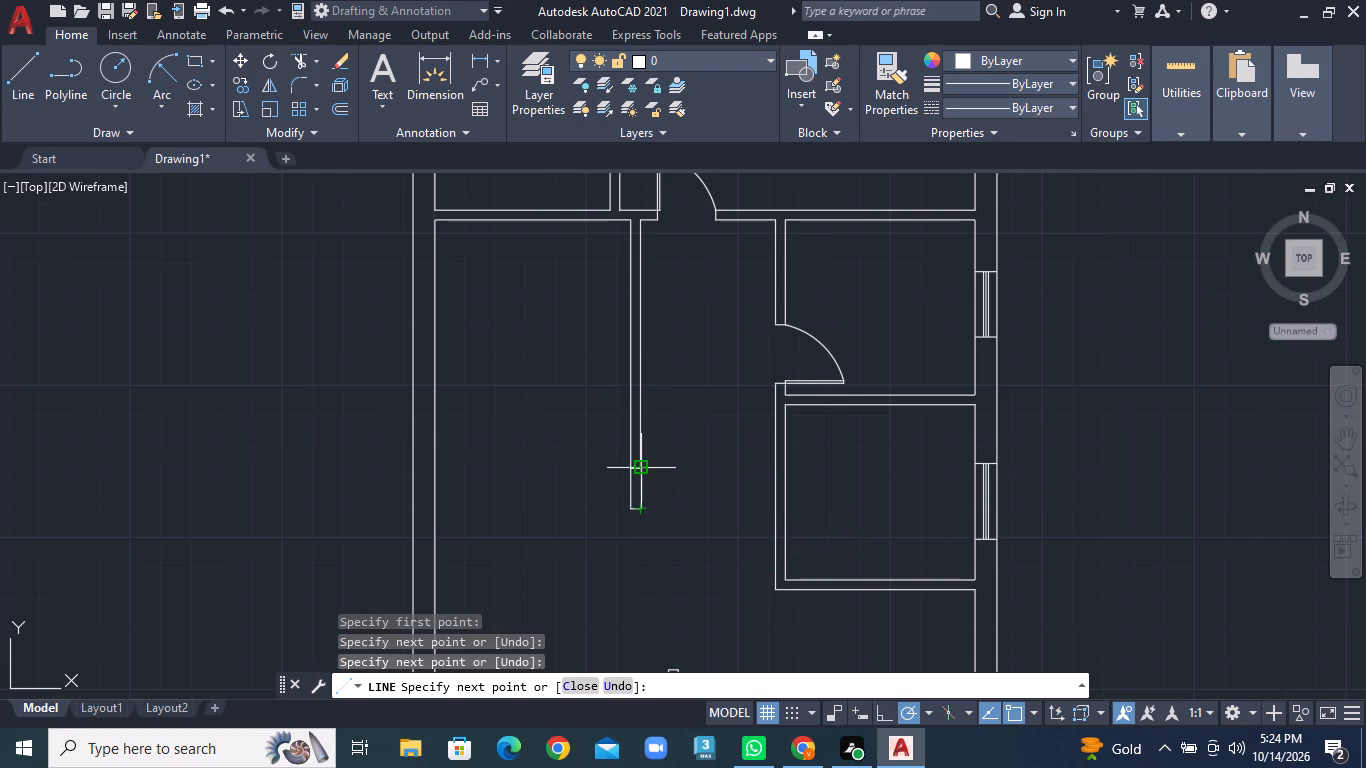
pyautogui.rightClick(639, 470)
pyautogui.click(667, 479)
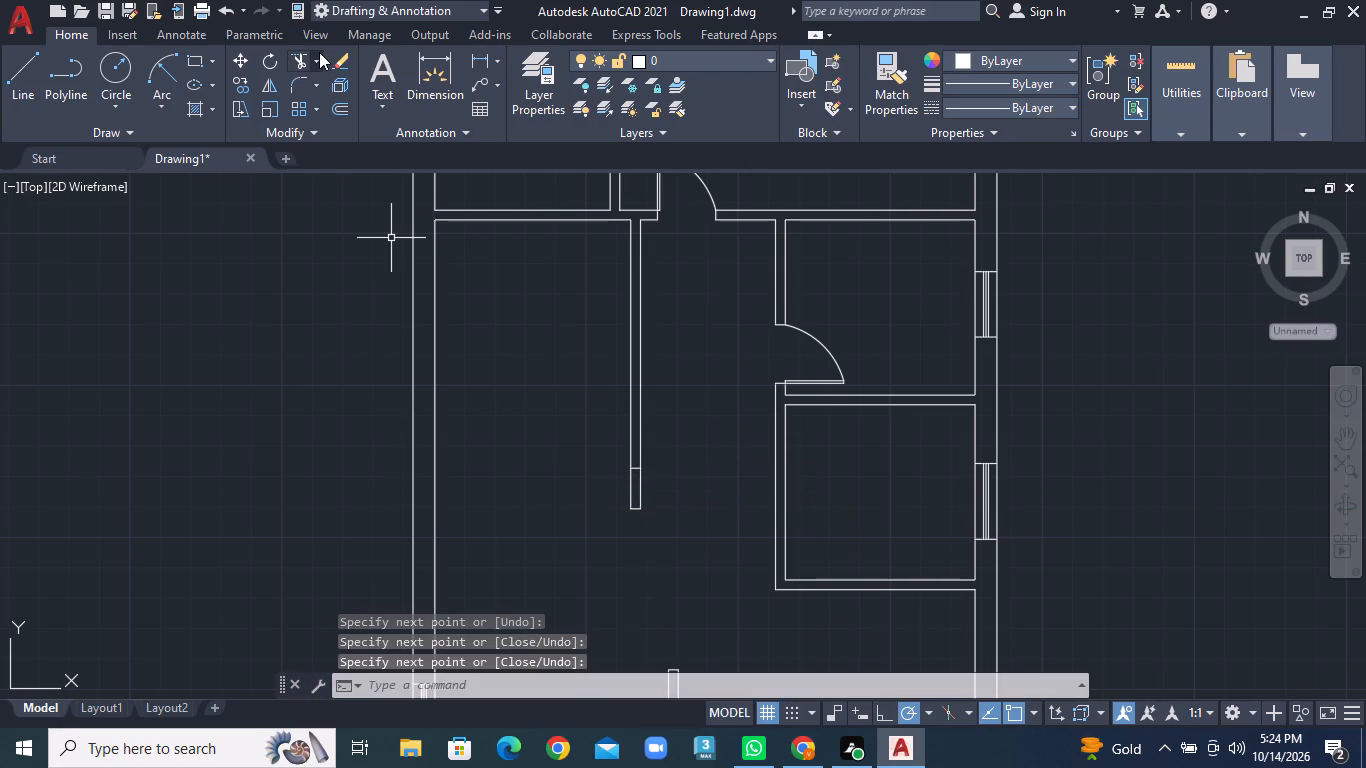
# Trim away the partition's former end line so the lengthened wall reads as one continuous piece.
pyautogui.click(318, 59)
pyautogui.click(330, 101)
pyautogui.scroll(2, 617, 461)
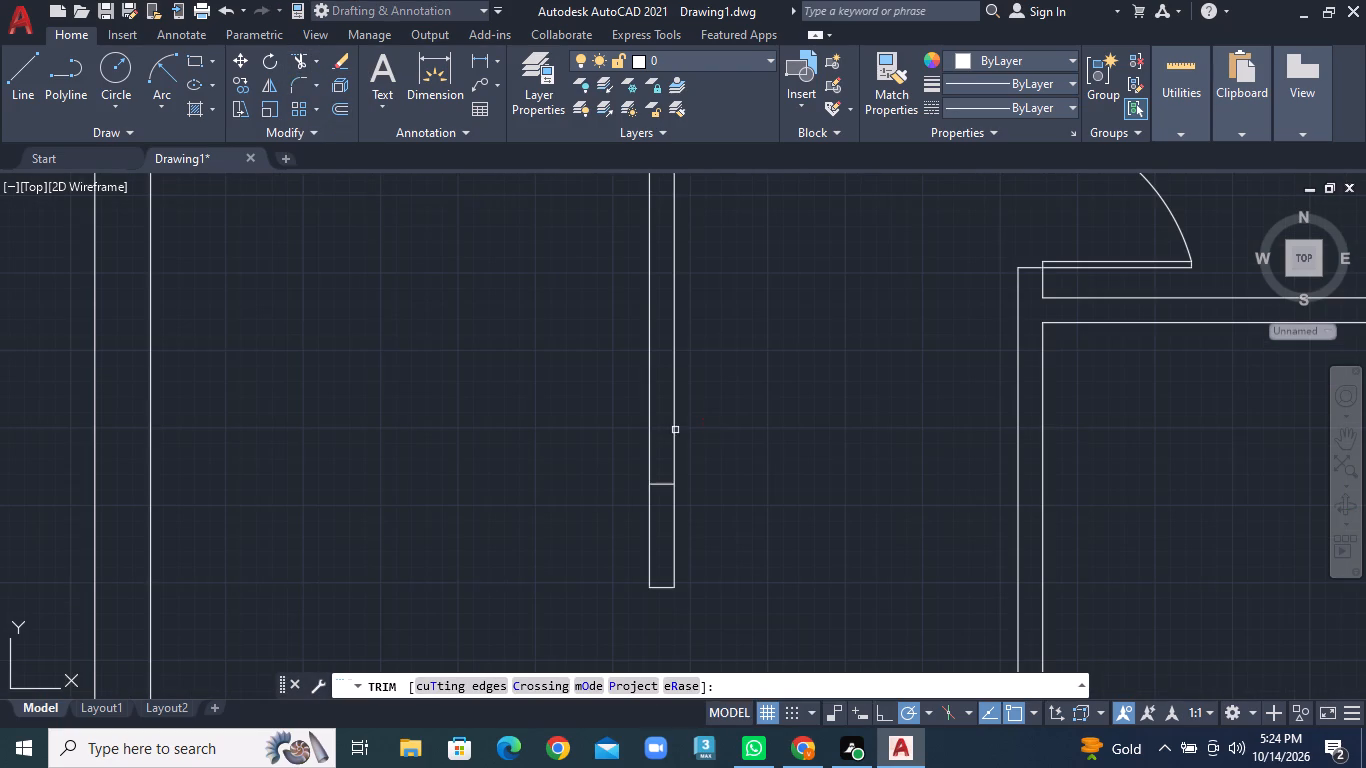
pyautogui.click(655, 486)
pyautogui.scroll(-3, 663, 481)
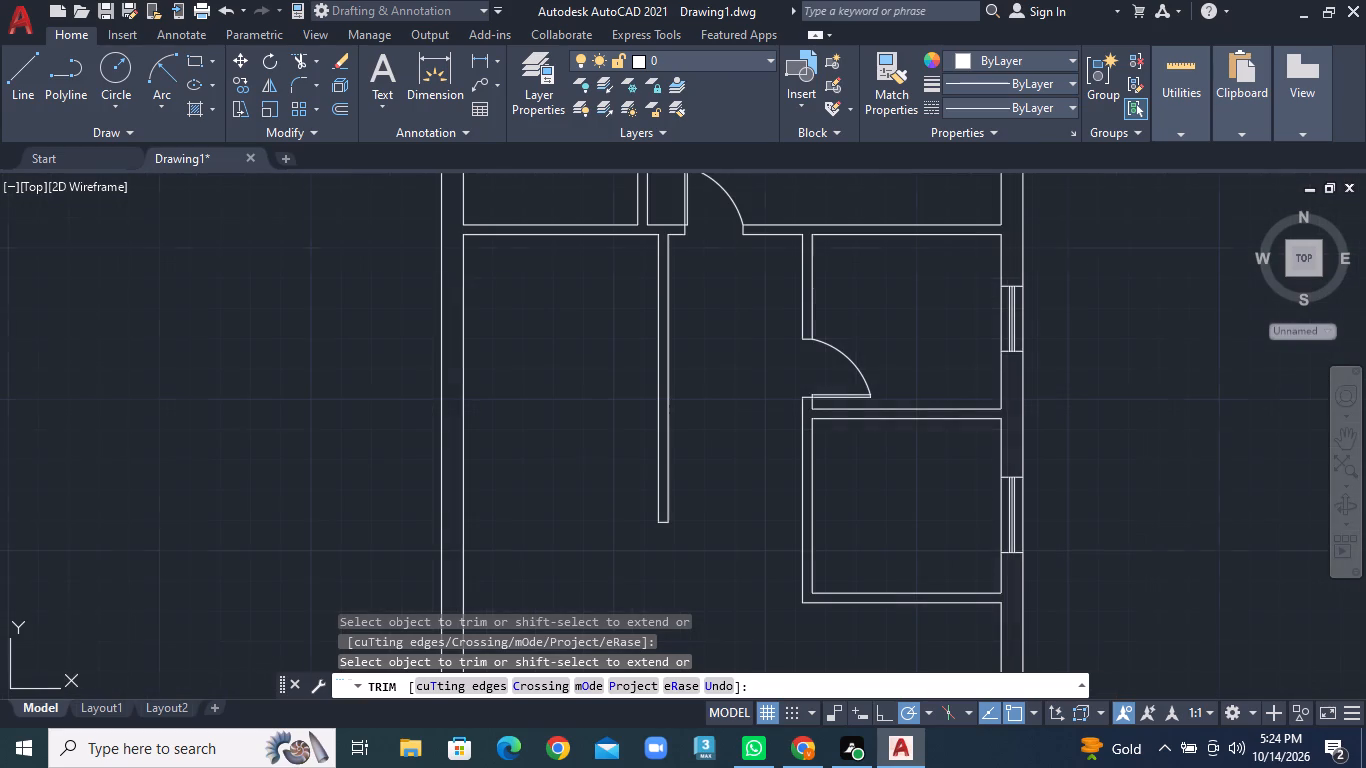
# Draw a horizontal line from the lengthened partition's lower left corner to the left outer wall's inner face, closing the stair area.
pyautogui.click(16, 87)
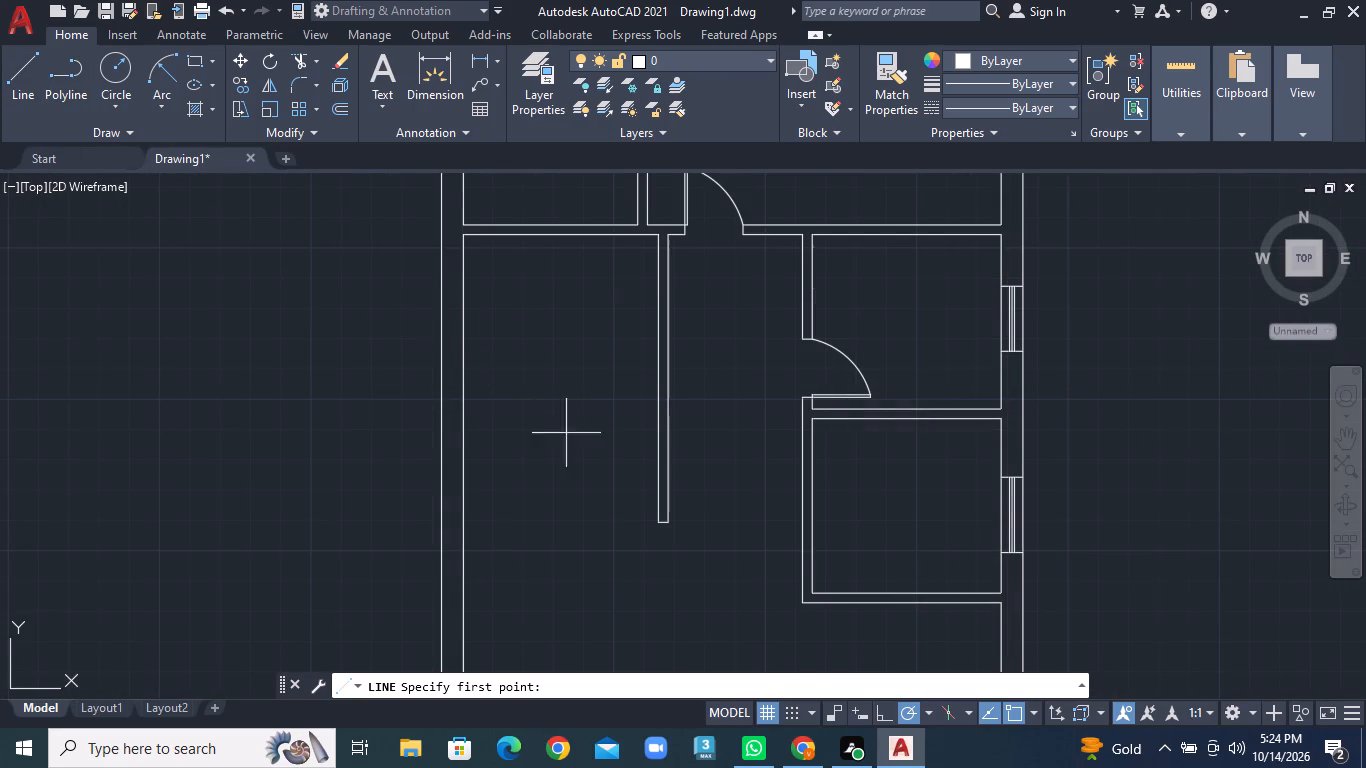
pyautogui.click(649, 521)
pyautogui.moveTo(470, 518); pyautogui.dragTo(479, 514)
pyautogui.rightClick(480, 513)
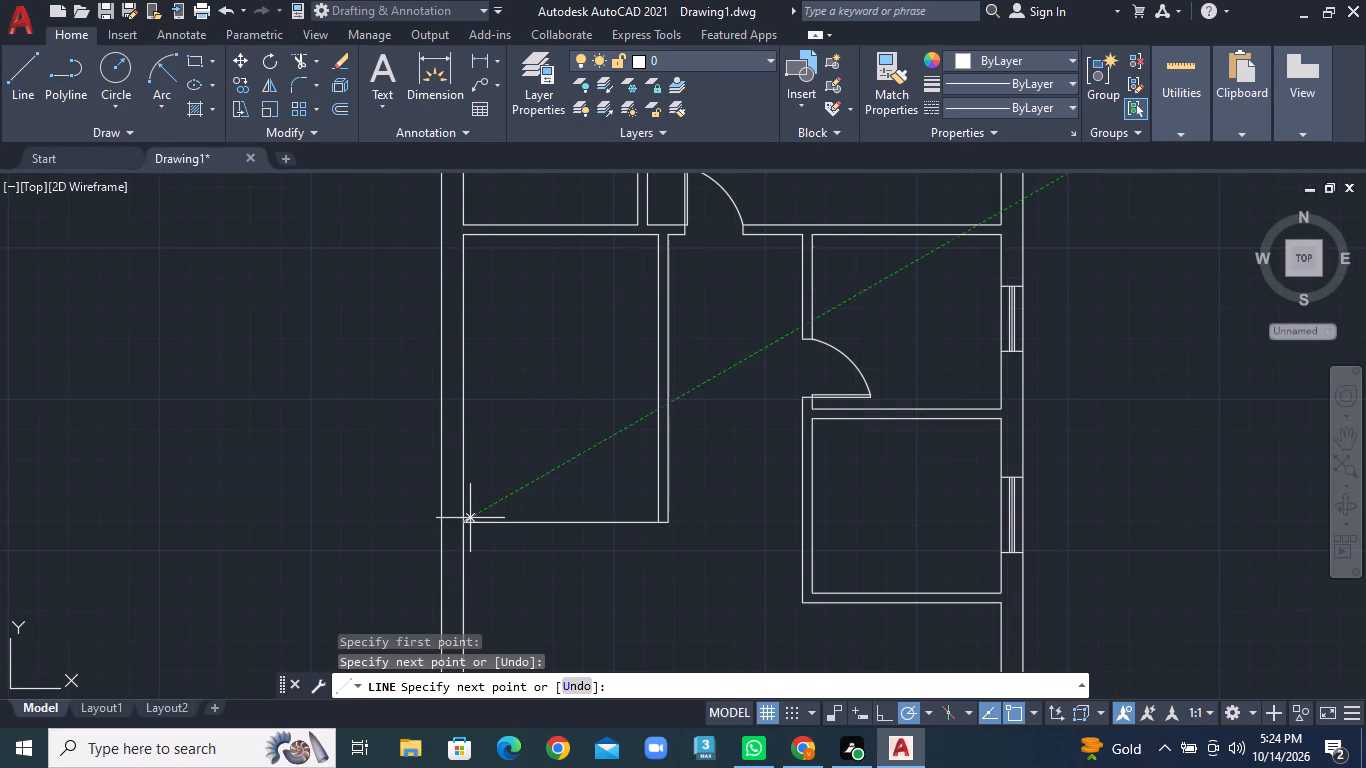
pyautogui.click(534, 297)
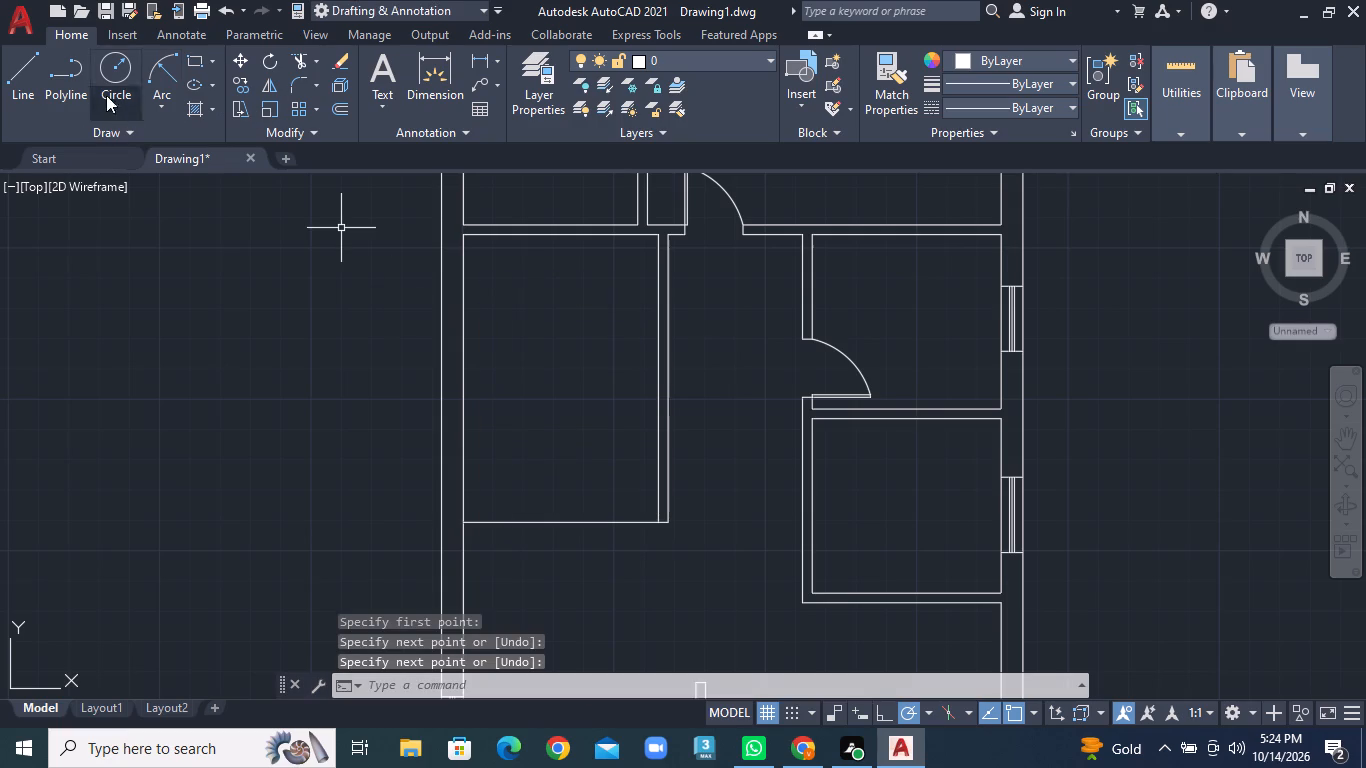
# Draw a horizontal landing line across the upper part of the stair area, from the partition to the left outer wall.
pyautogui.click(33, 89)
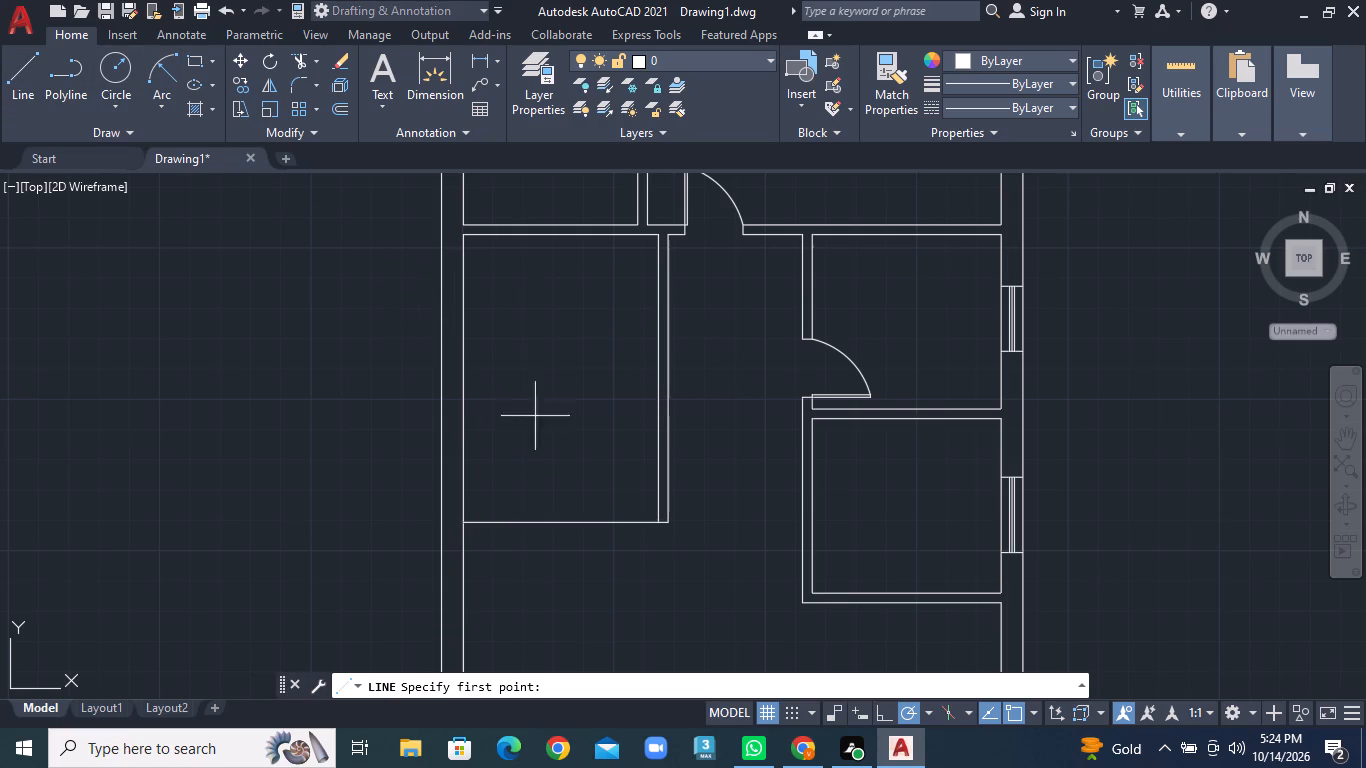
pyautogui.click(9, 85)
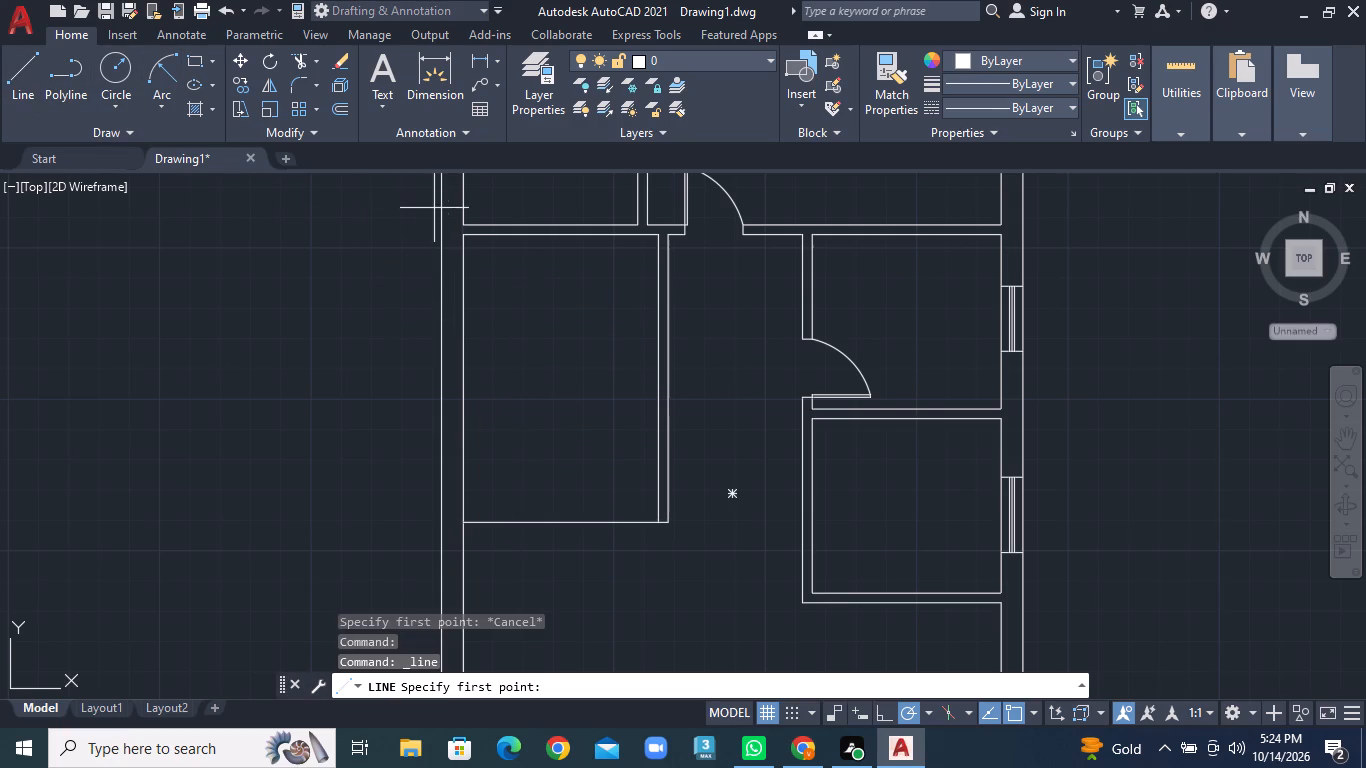
pyautogui.click(655, 313)
pyautogui.click(465, 311)
pyautogui.rightClick(465, 311)
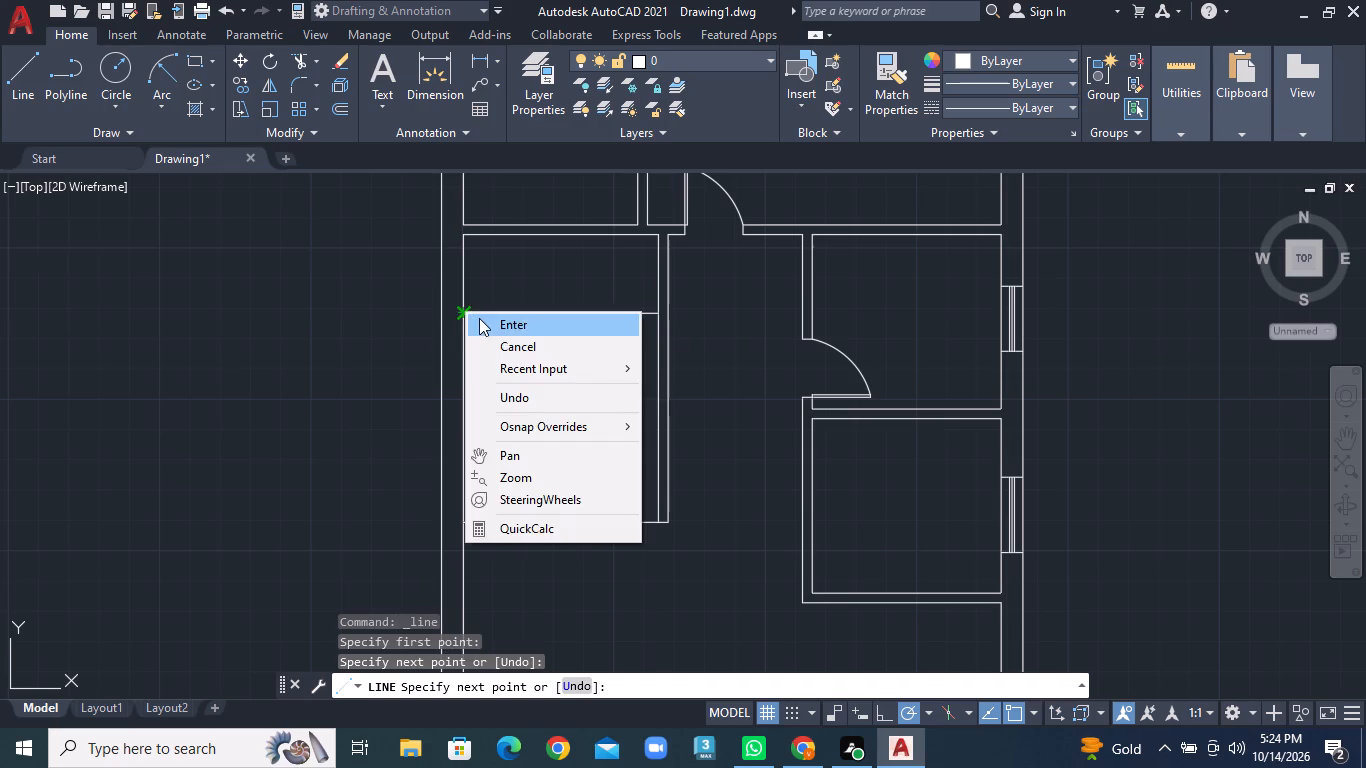
pyautogui.click(491, 328)
# Draw a vertical line from the midpoint of the stair area's bottom line up to the landing line.
pyautogui.click(20, 86)
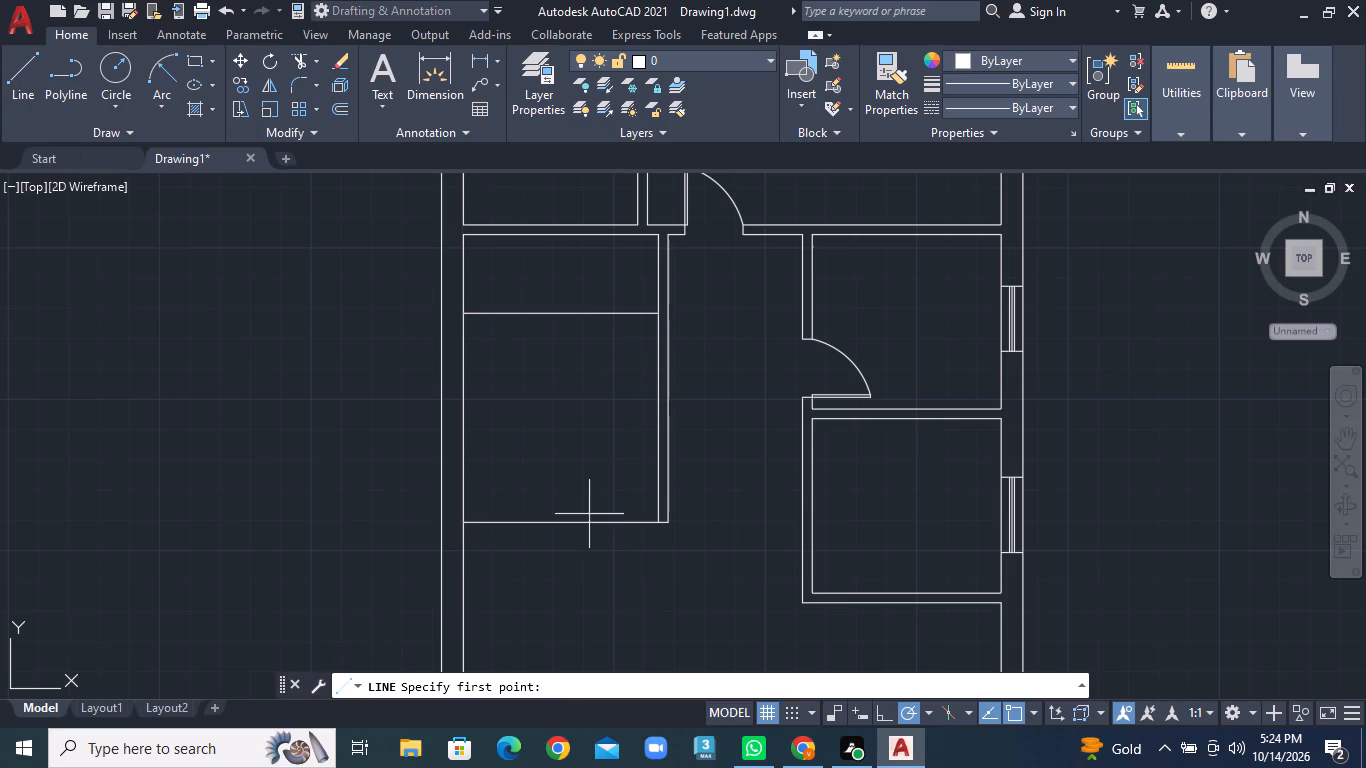
pyautogui.click(561, 517)
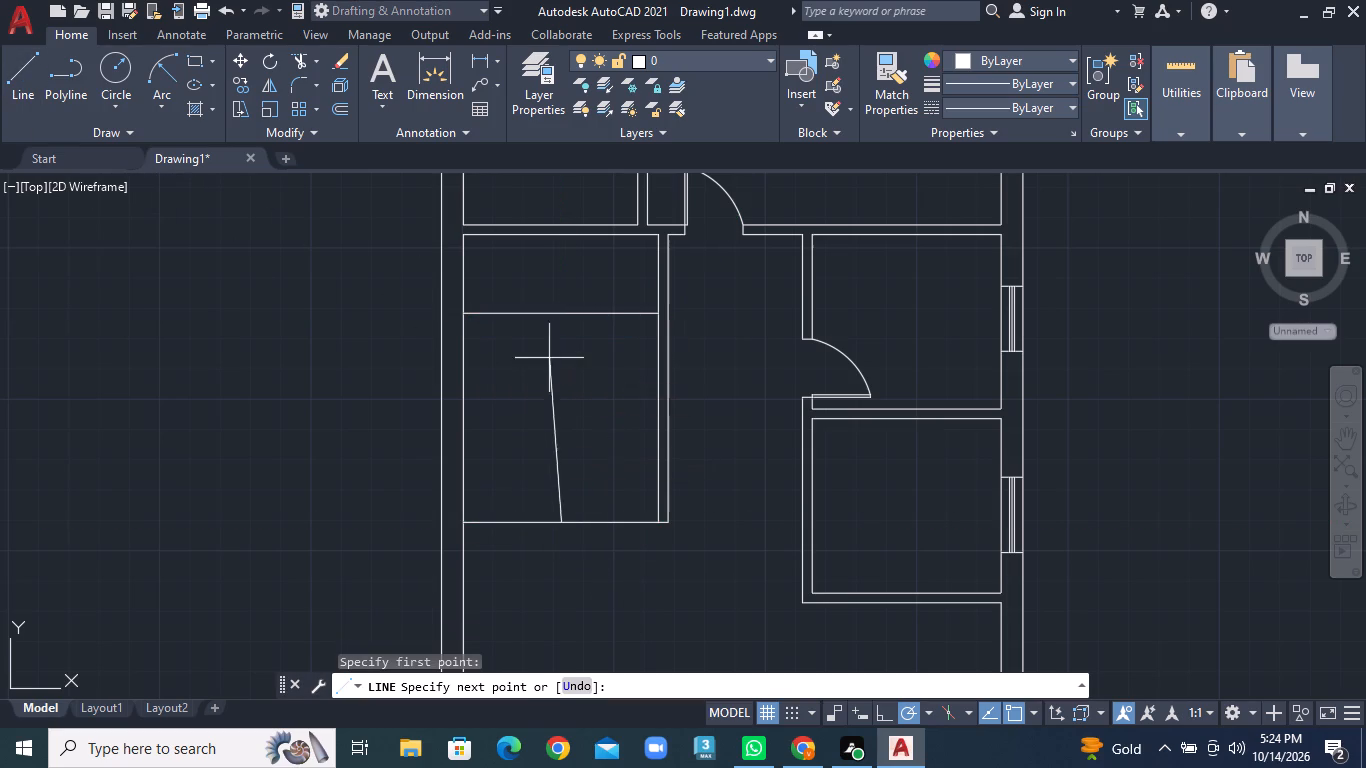
pyautogui.click(553, 315)
pyautogui.rightClick(553, 315)
pyautogui.click(572, 331)
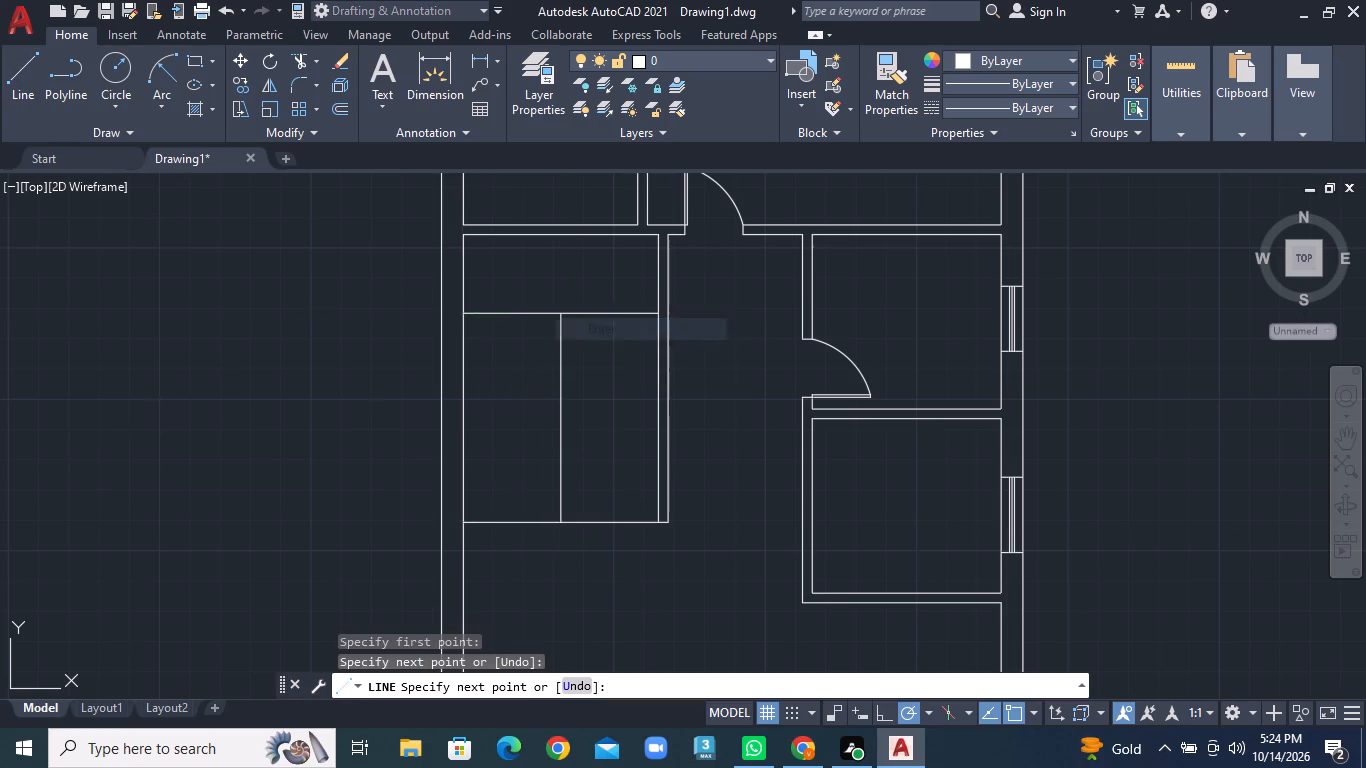
# Offset the stair's vertical centre line 1" to each side.
pyautogui.click(345, 107)
pyautogui.write('1"')
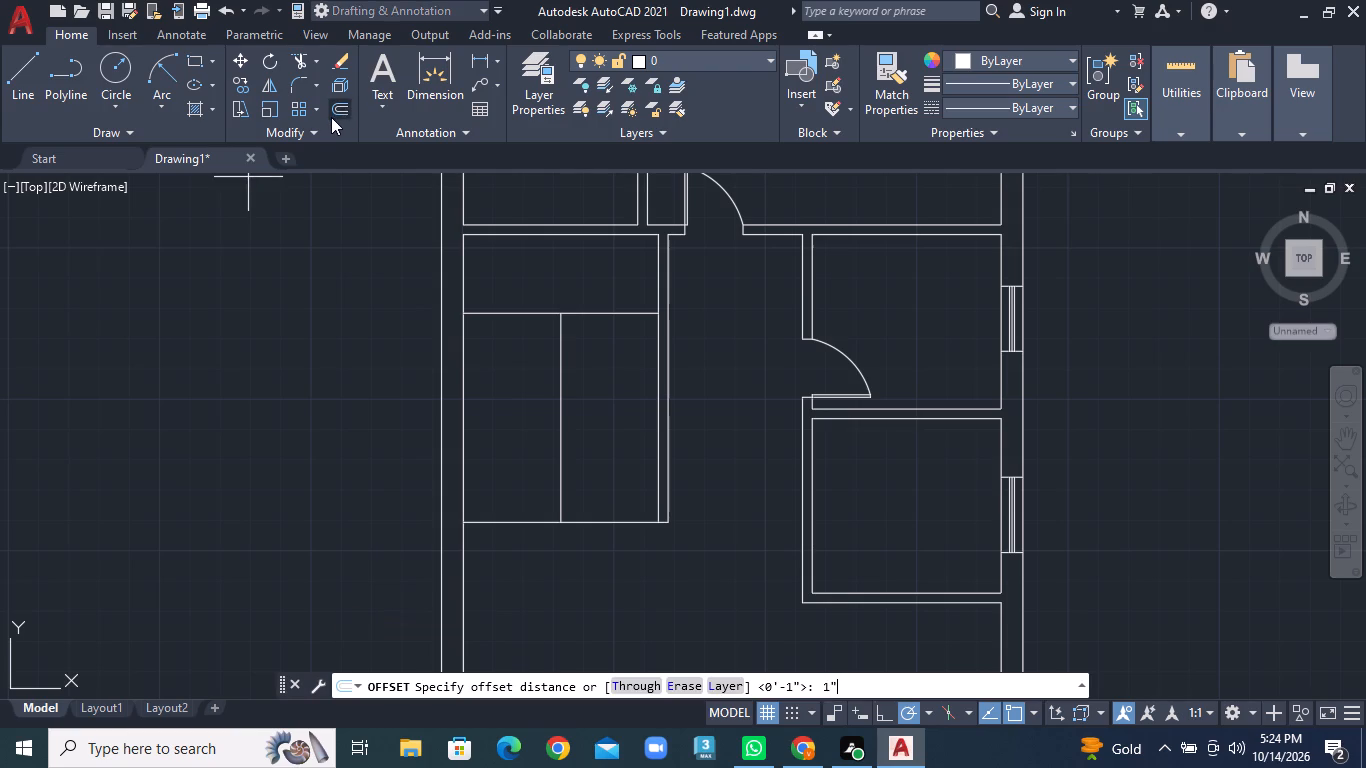
pyautogui.scroll(1, 515, 362)
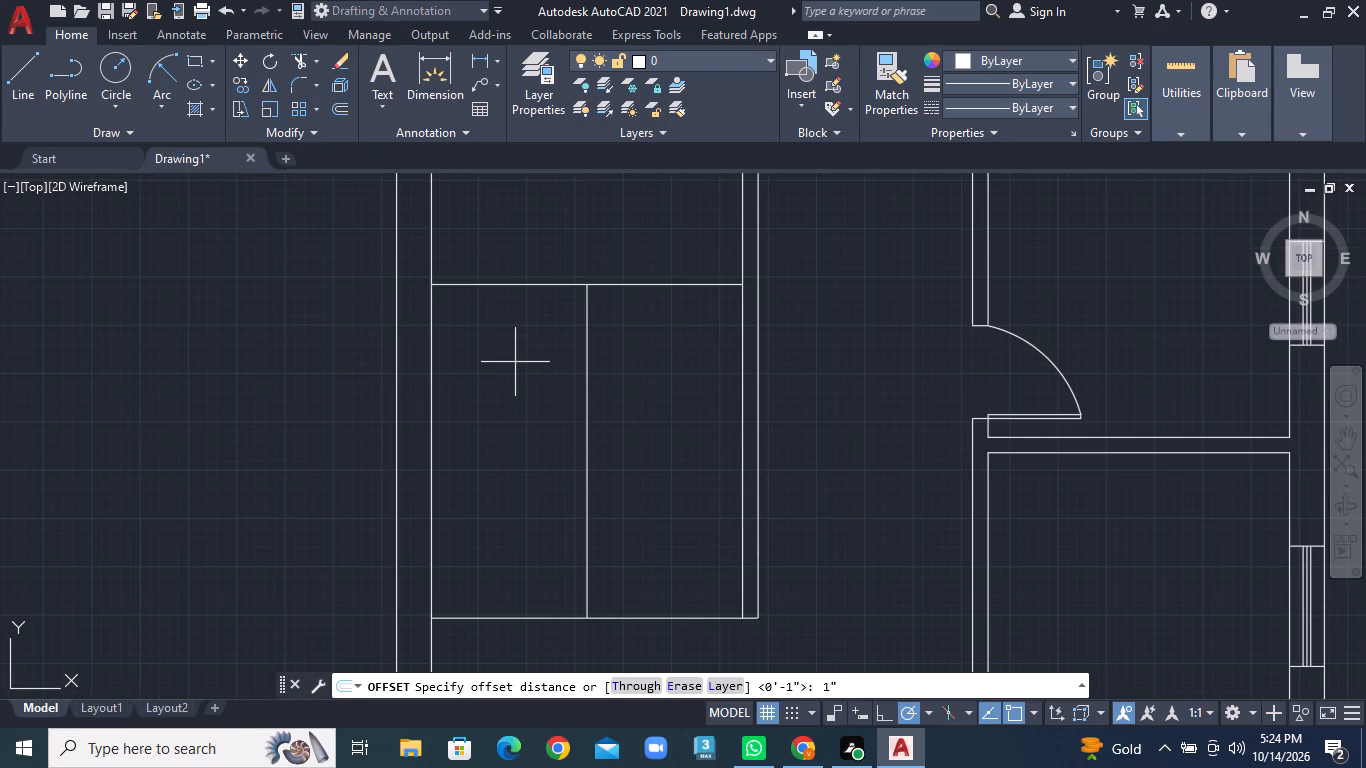
pyautogui.press('Return')
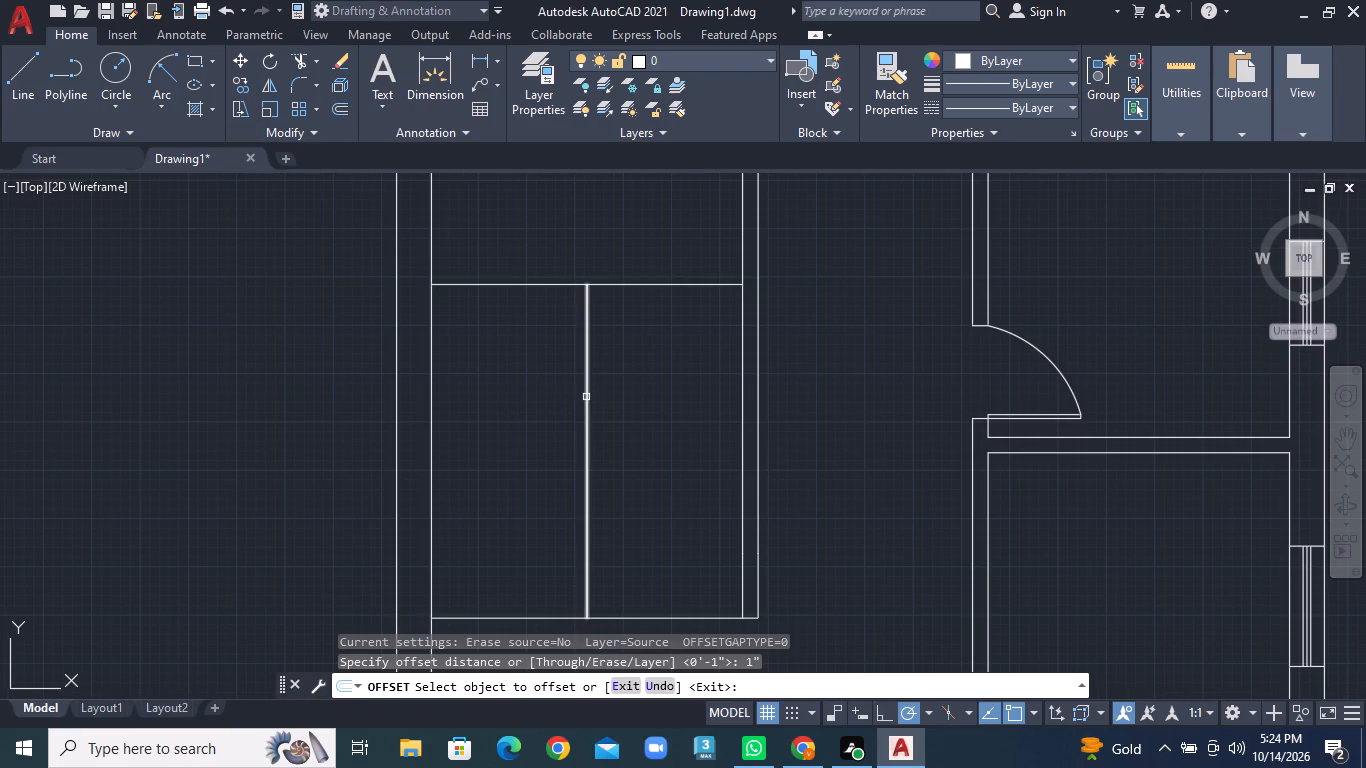
pyautogui.click(586, 397)
pyautogui.click(552, 397)
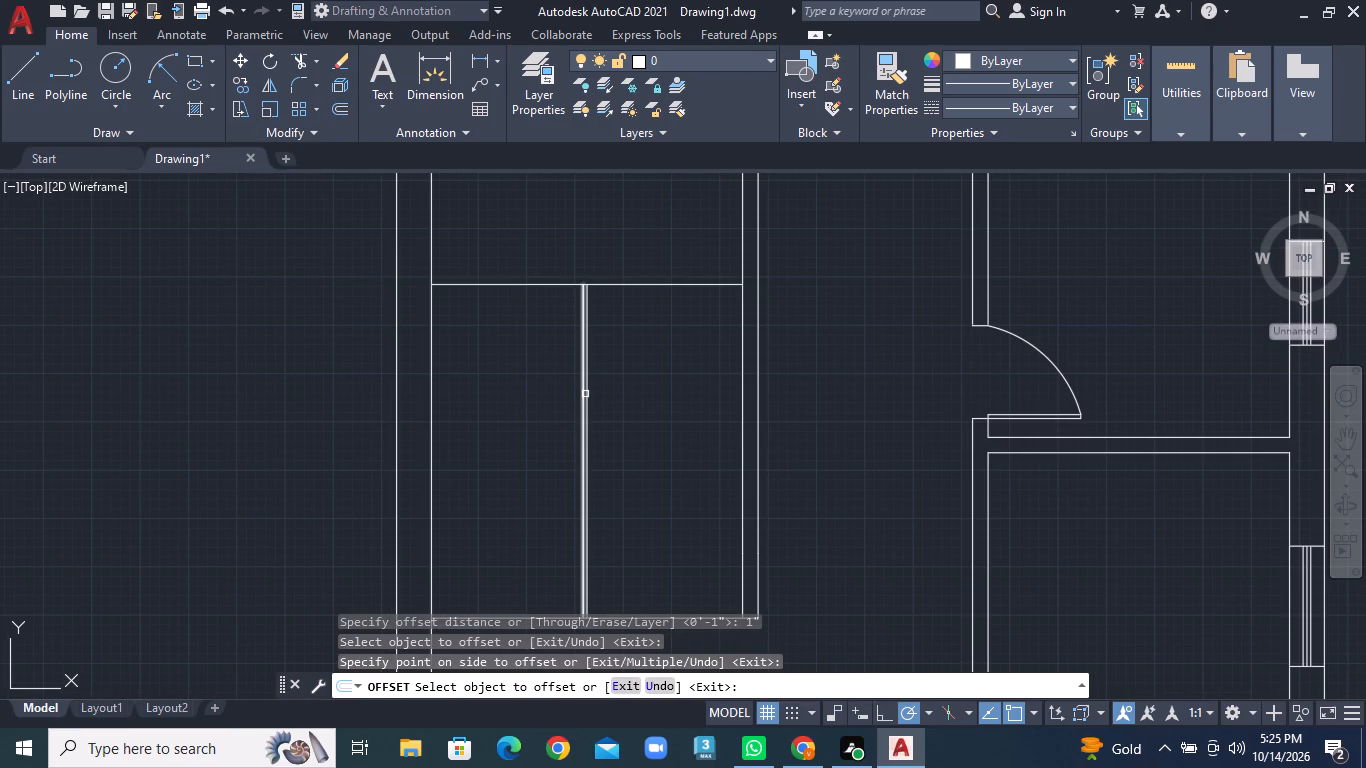
pyautogui.click(589, 394)
pyautogui.click(618, 394)
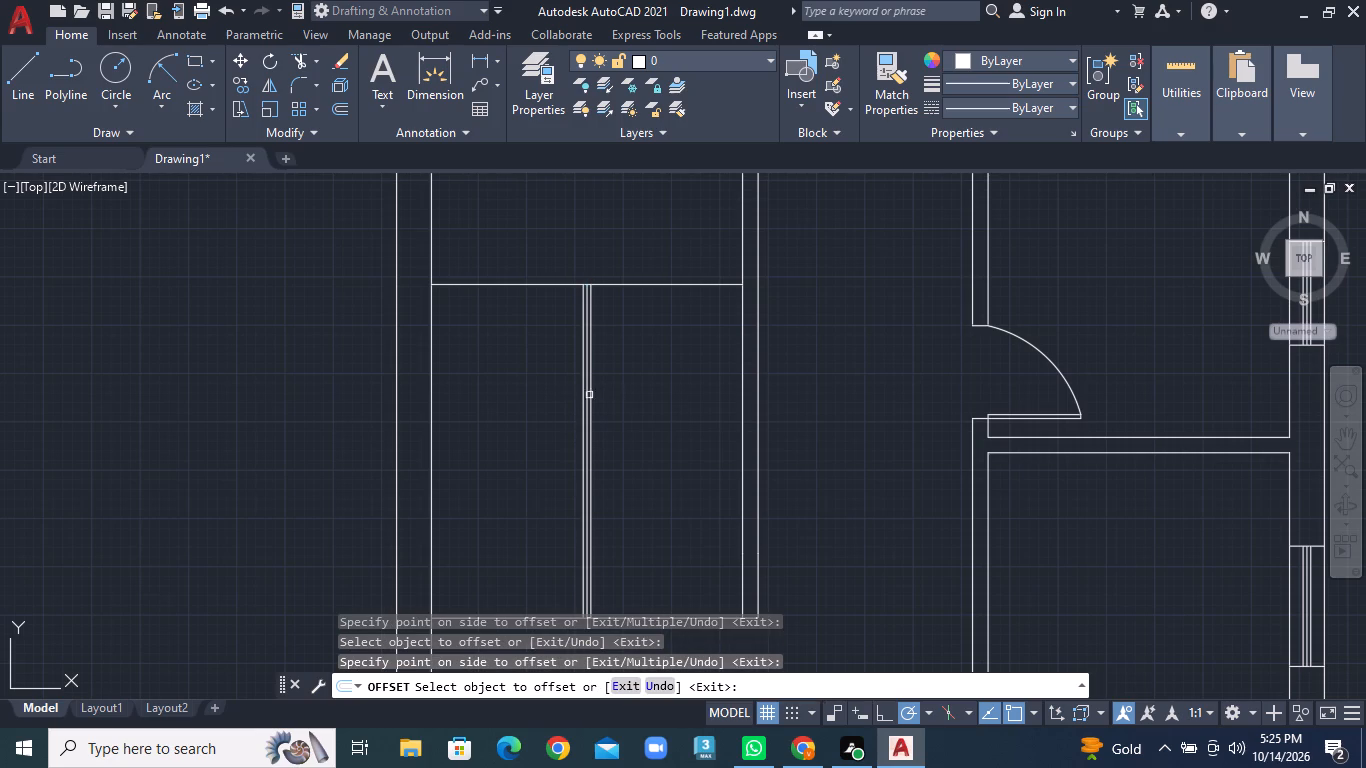
pyautogui.scroll(2, 563, 403)
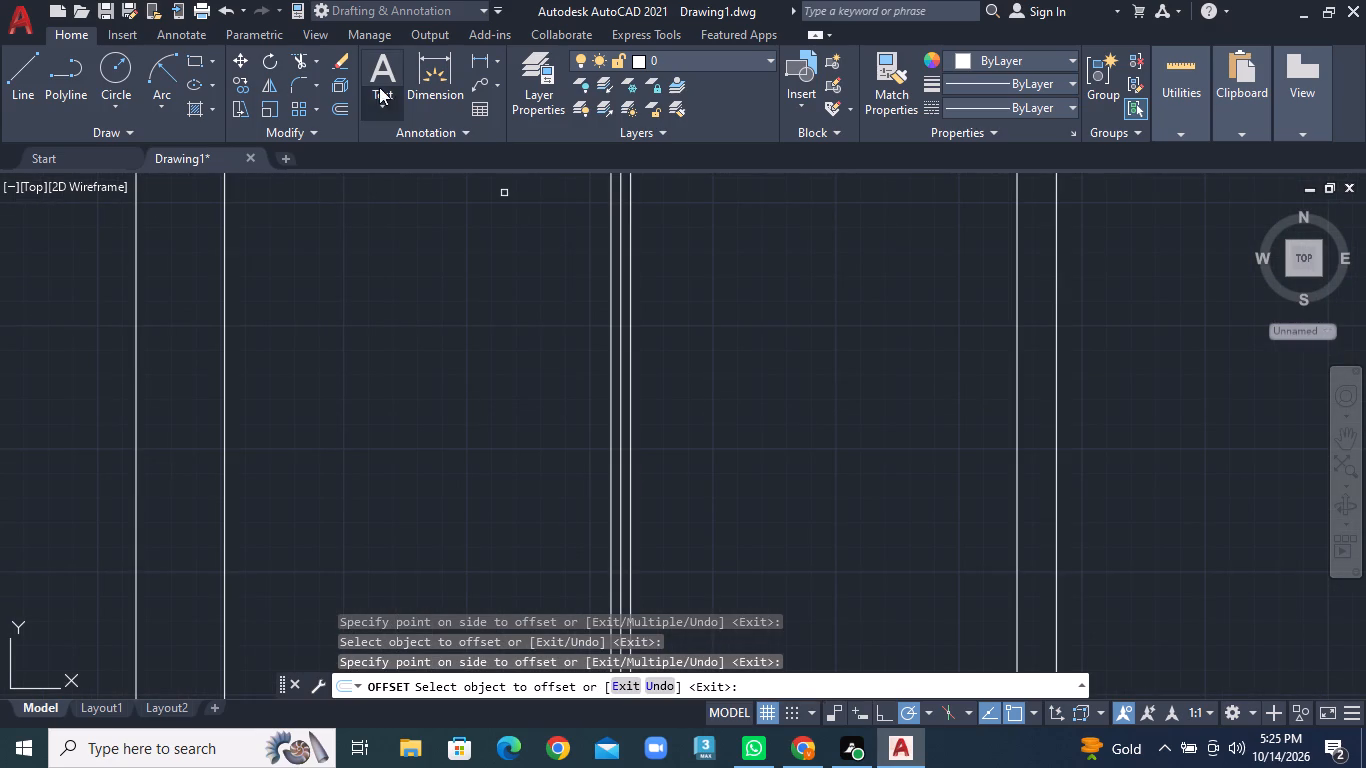
pyautogui.press('Escape')
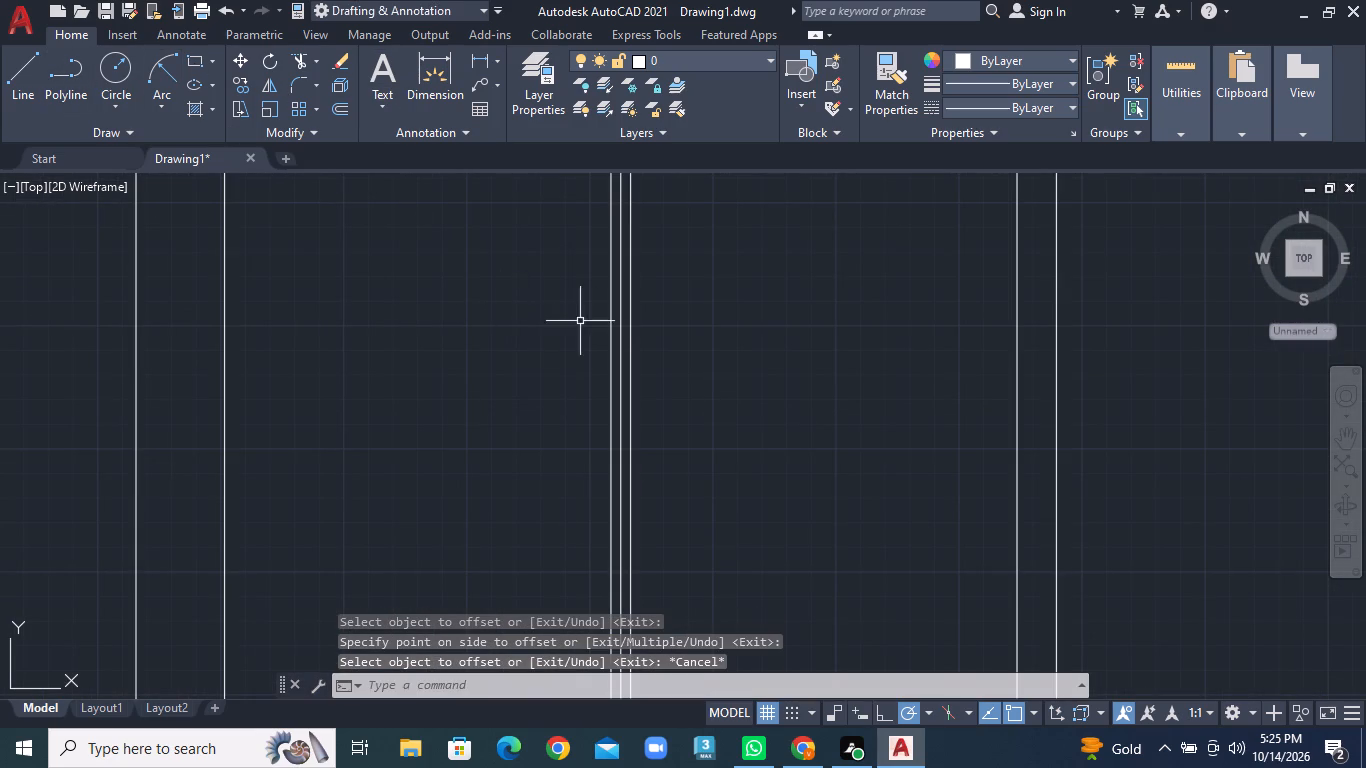
# Erase the original centre line between the two offset lines of the stair divider.
pyautogui.click(623, 315)
pyautogui.rightClick(623, 315)
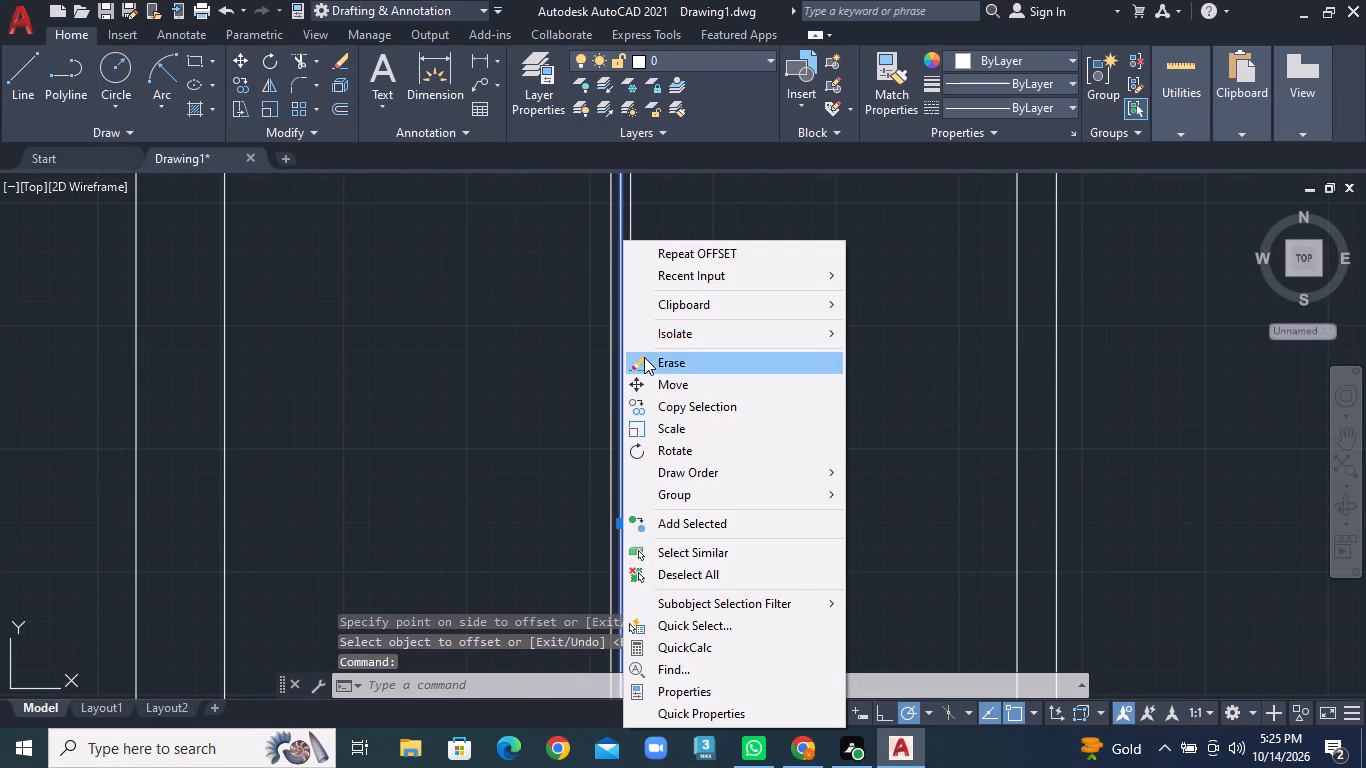
pyautogui.click(646, 359)
# Offset the stair landing line 9" downward three times in succession to create the first three tread lines.
pyautogui.scroll(-3, 652, 359)
pyautogui.moveTo(640, 393); pyautogui.dragTo(616, 360, button='middle')
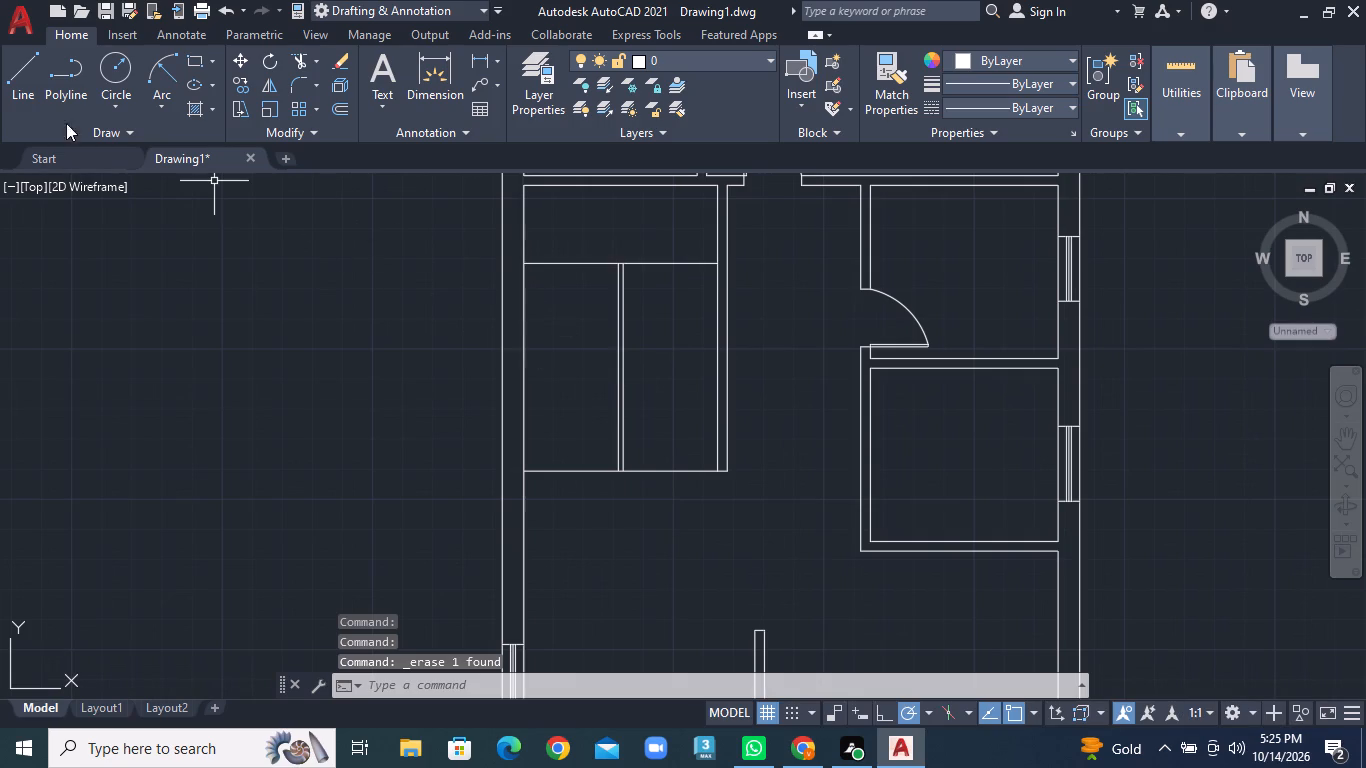
pyautogui.click(7, 82)
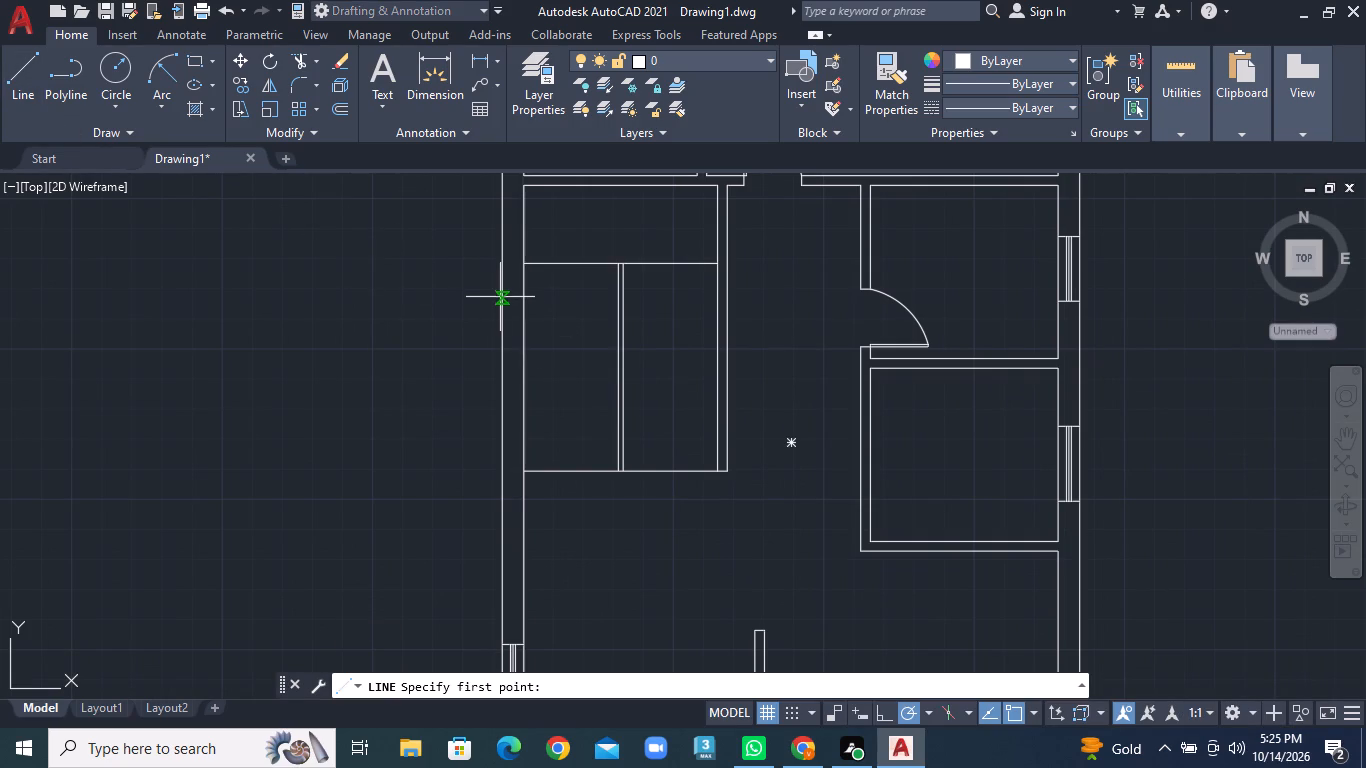
pyautogui.click(339, 110)
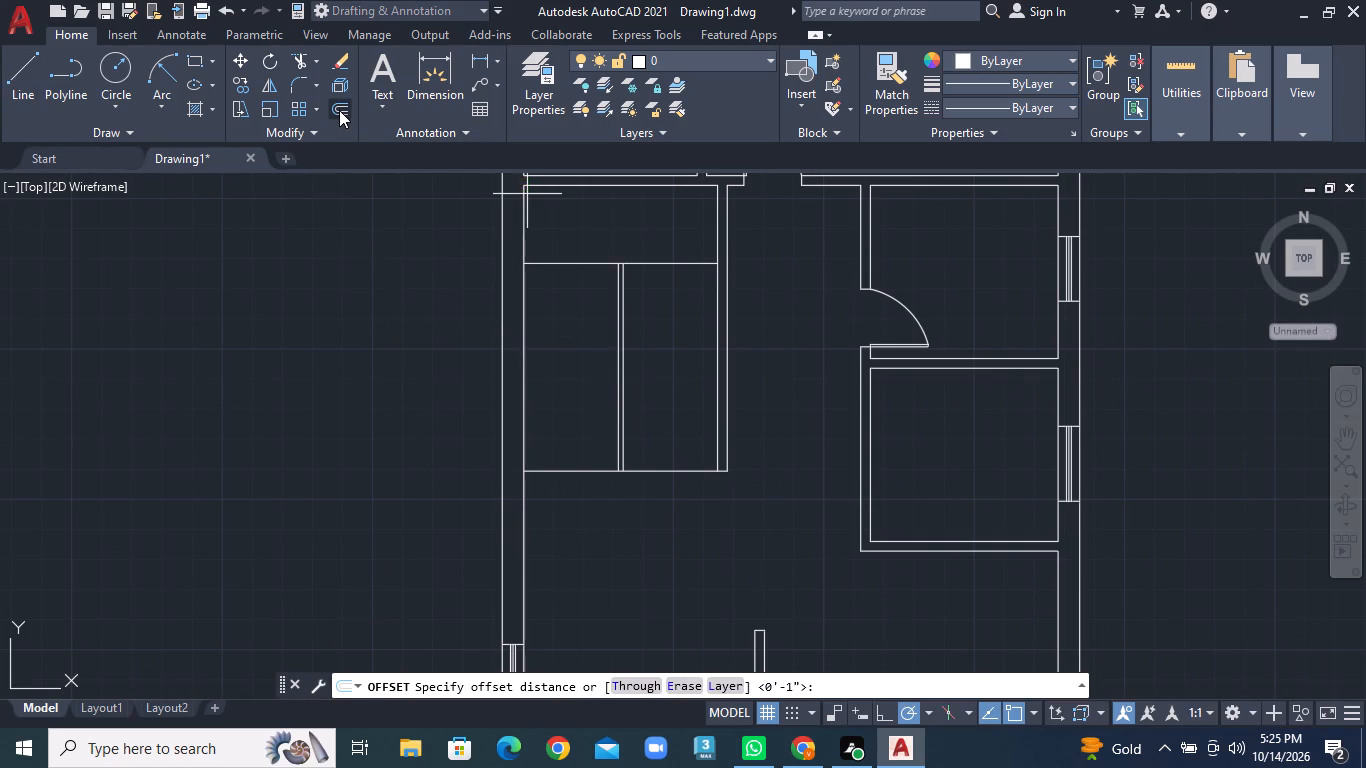
pyautogui.press('9')
pyautogui.hotkey('shift', '"')
pyautogui.press('Return')
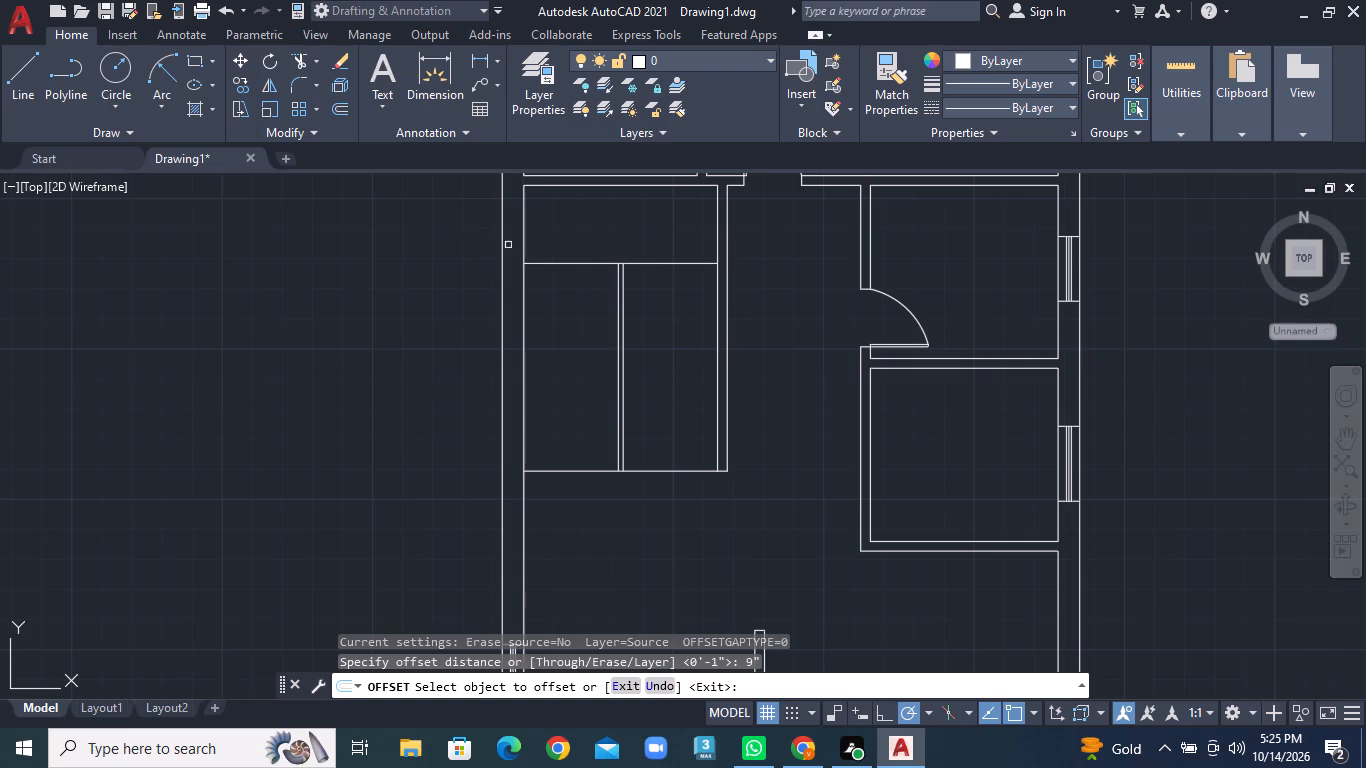
pyautogui.click(540, 263)
pyautogui.click(540, 299)
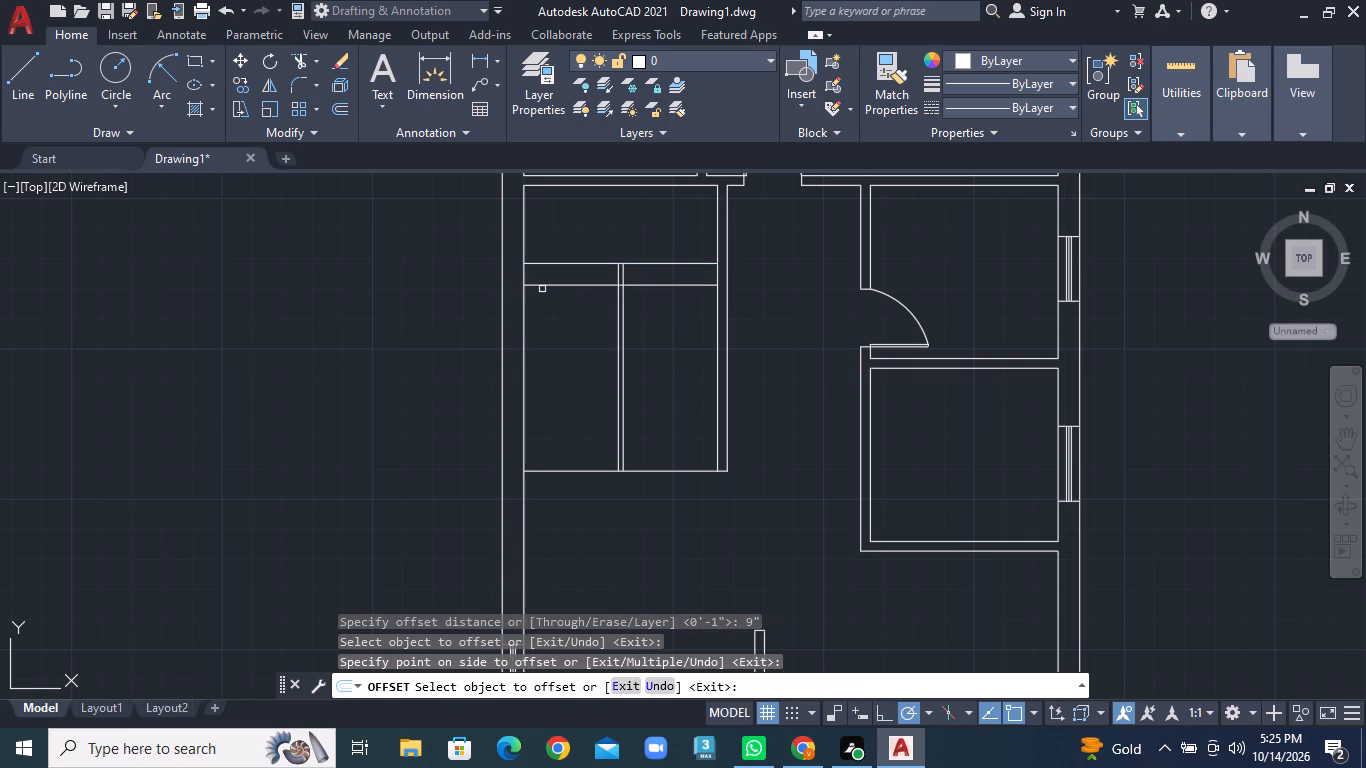
pyautogui.click(544, 284)
pyautogui.click(544, 324)
pyautogui.click(546, 307)
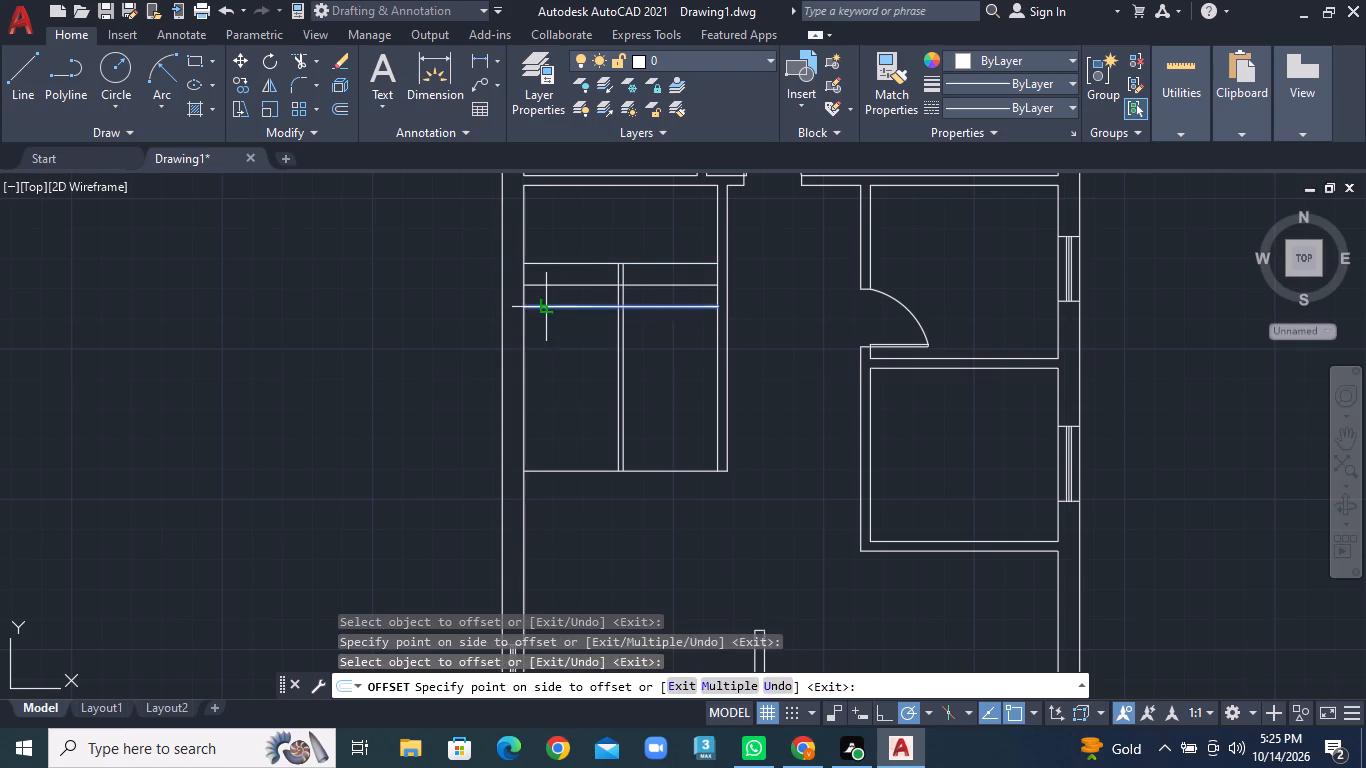
pyautogui.click(542, 339)
# Continue the 9" downward offsets from the third tread line, adding six more tread lines toward the stair's bottom line.
pyautogui.click(542, 325)
pyautogui.click(541, 371)
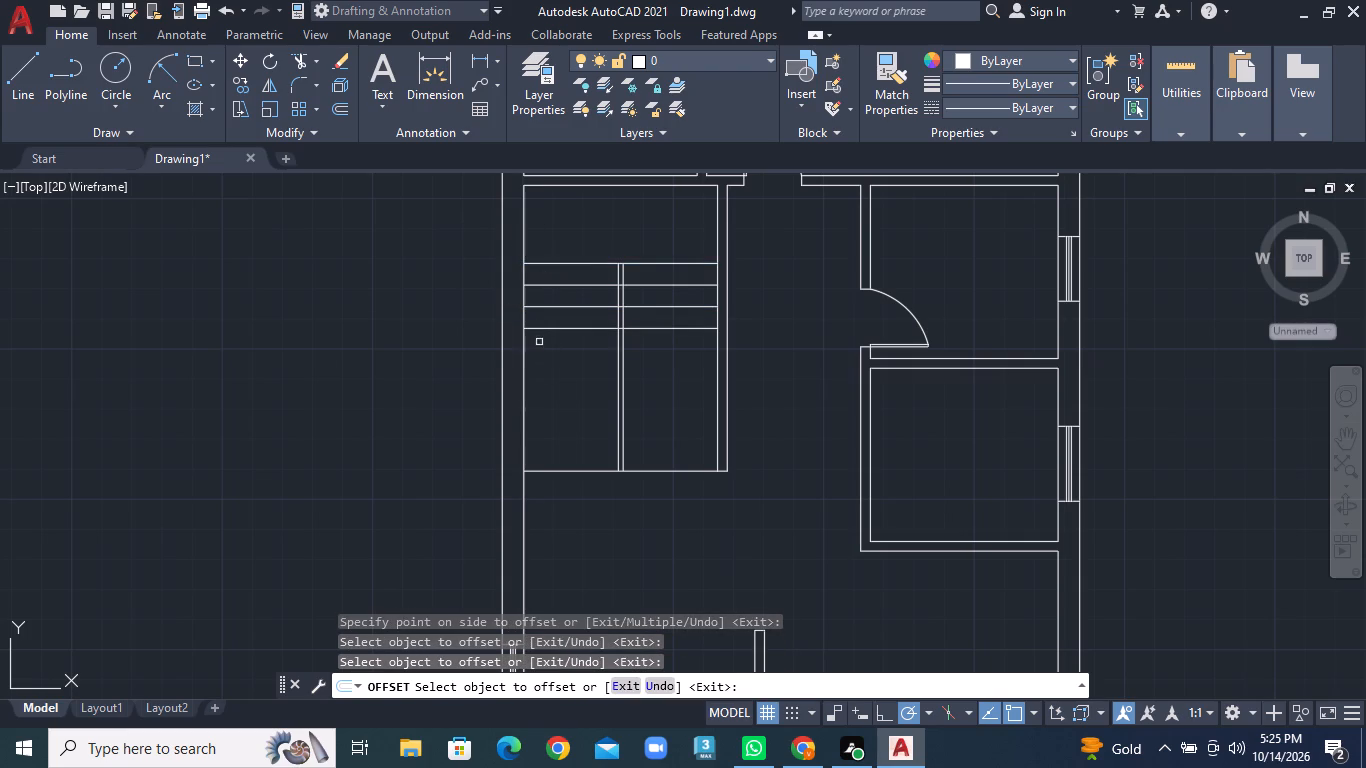
pyautogui.click(540, 327)
pyautogui.click(542, 369)
pyautogui.click(542, 349)
pyautogui.click(537, 396)
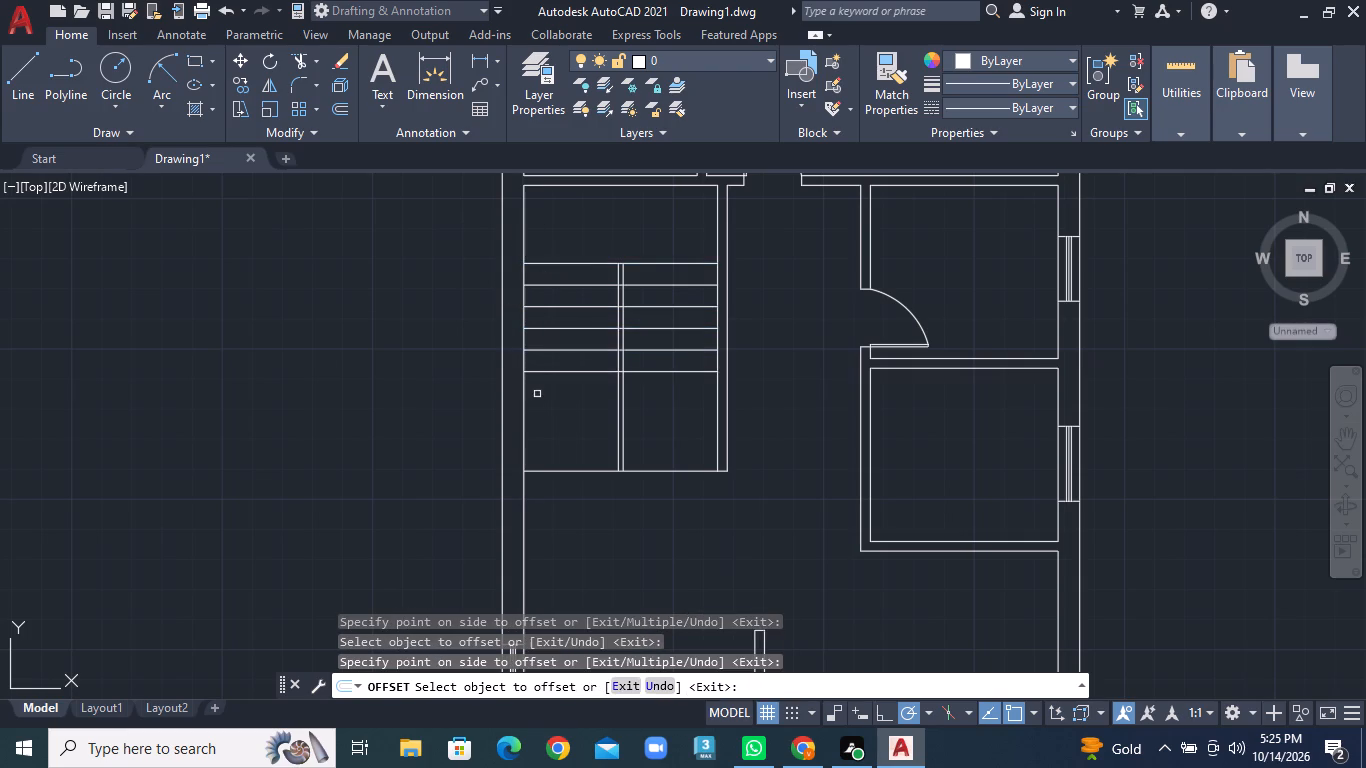
pyautogui.click(542, 373)
pyautogui.click(542, 396)
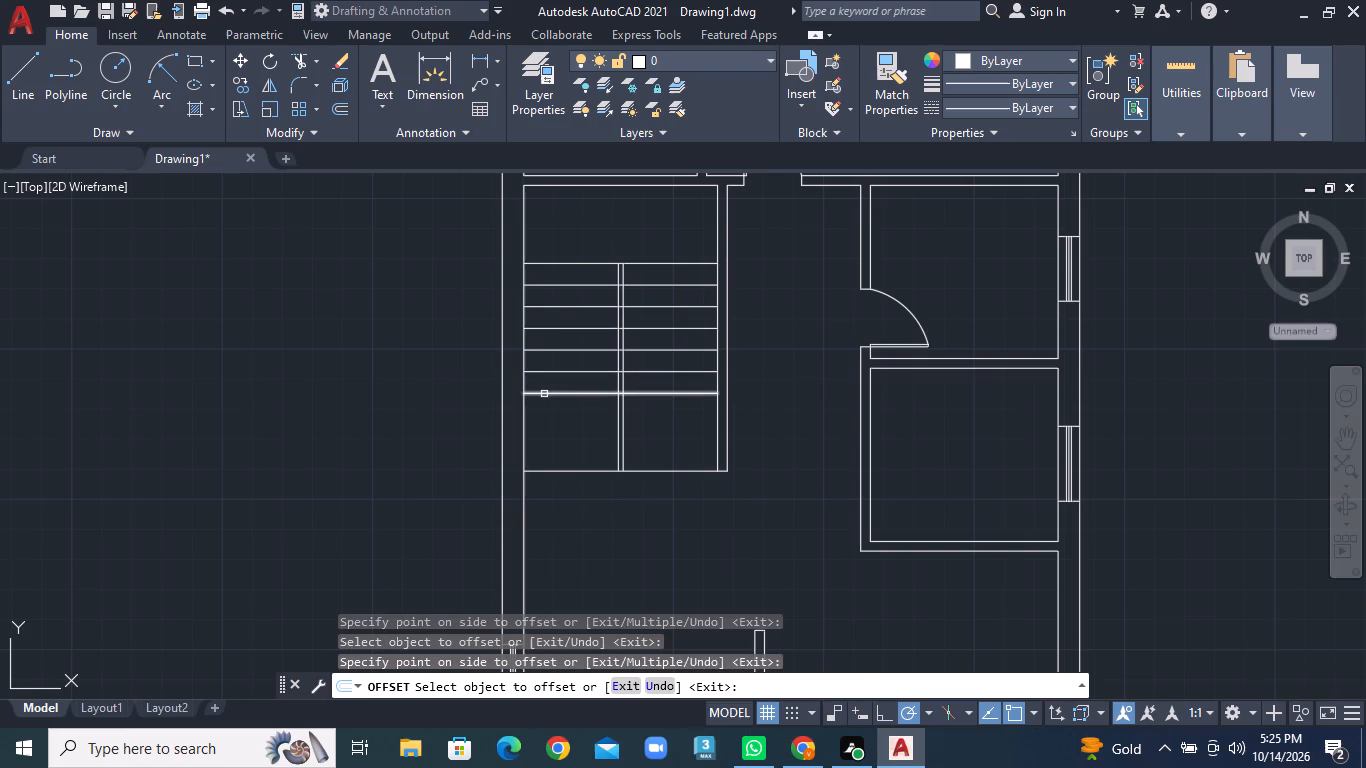
pyautogui.click(544, 393)
pyautogui.click(548, 426)
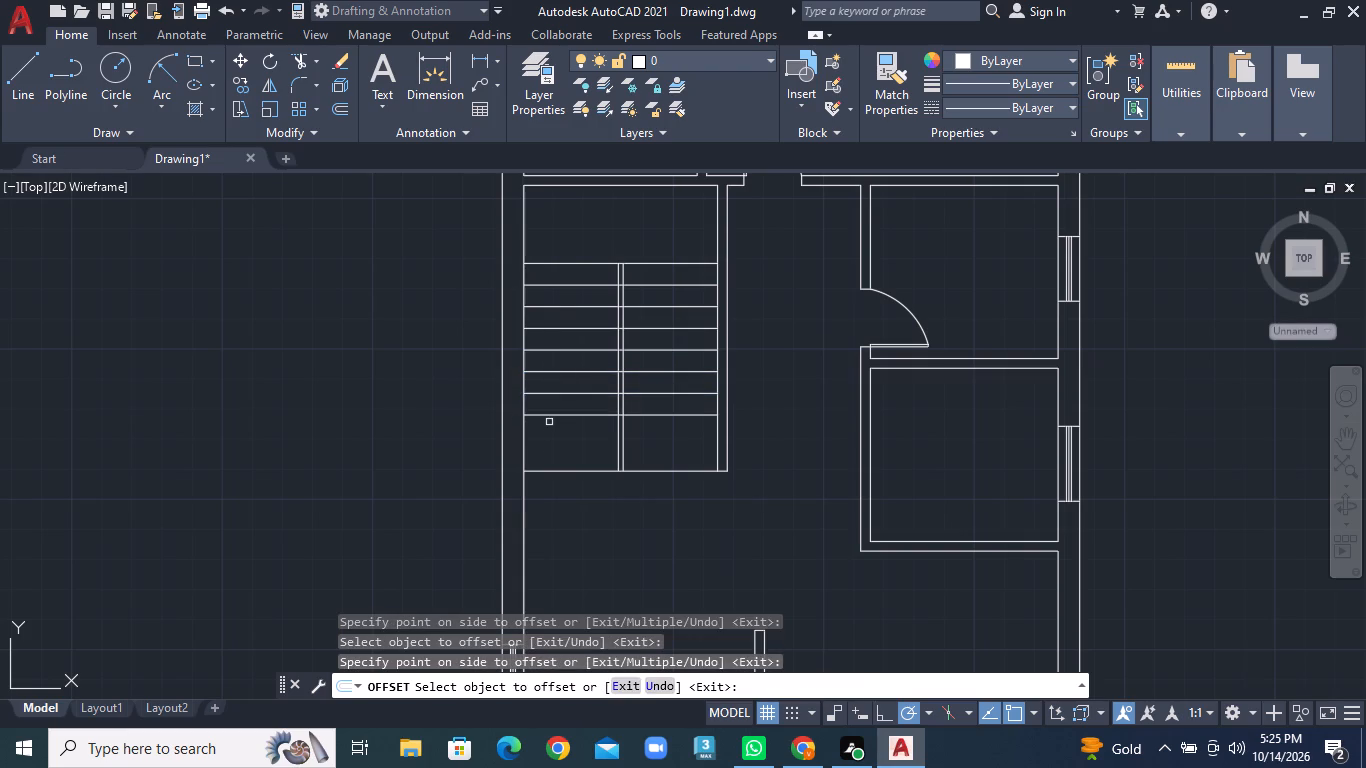
pyautogui.click(550, 415)
pyautogui.click(549, 438)
pyautogui.click(549, 438)
pyautogui.click(547, 452)
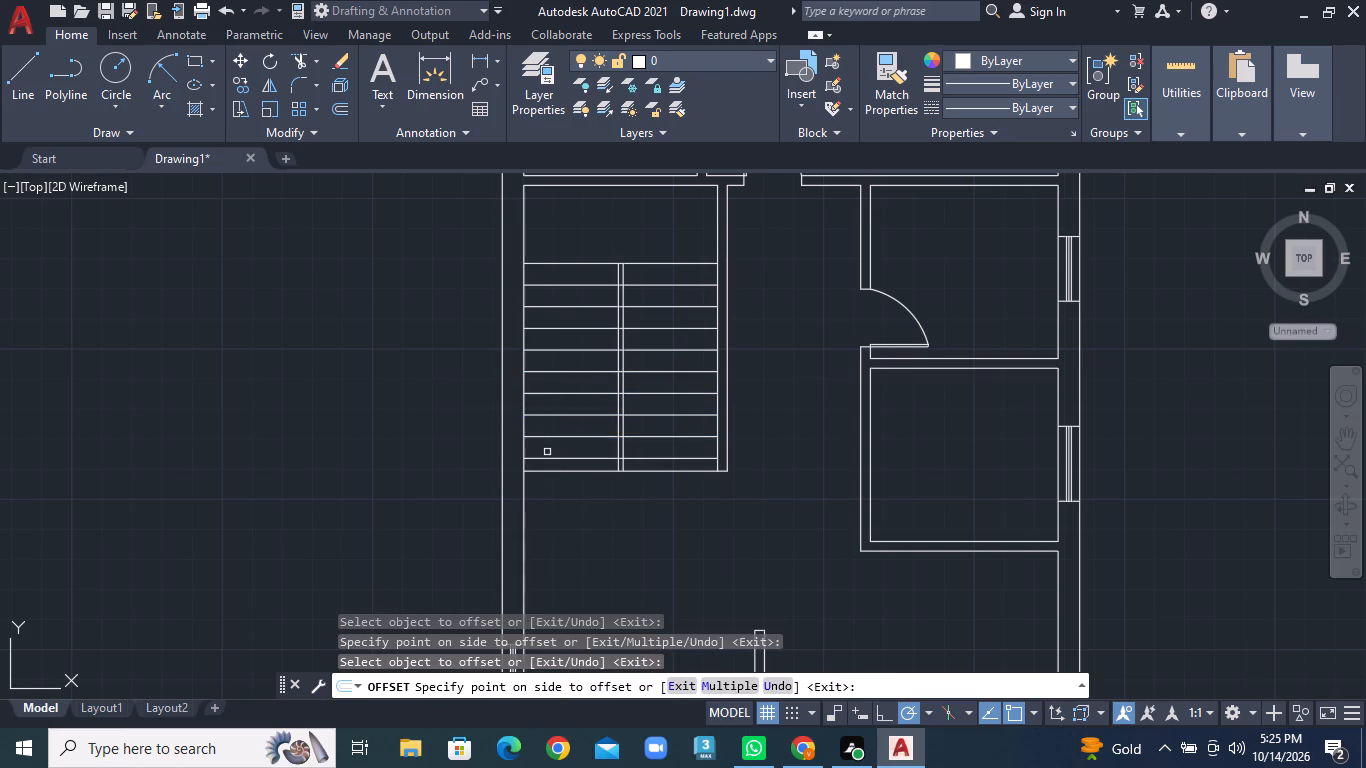
# Trim the three lowest tread lines where they cross the gap between the two stair divider lines.
pyautogui.scroll(2, 726, 455)
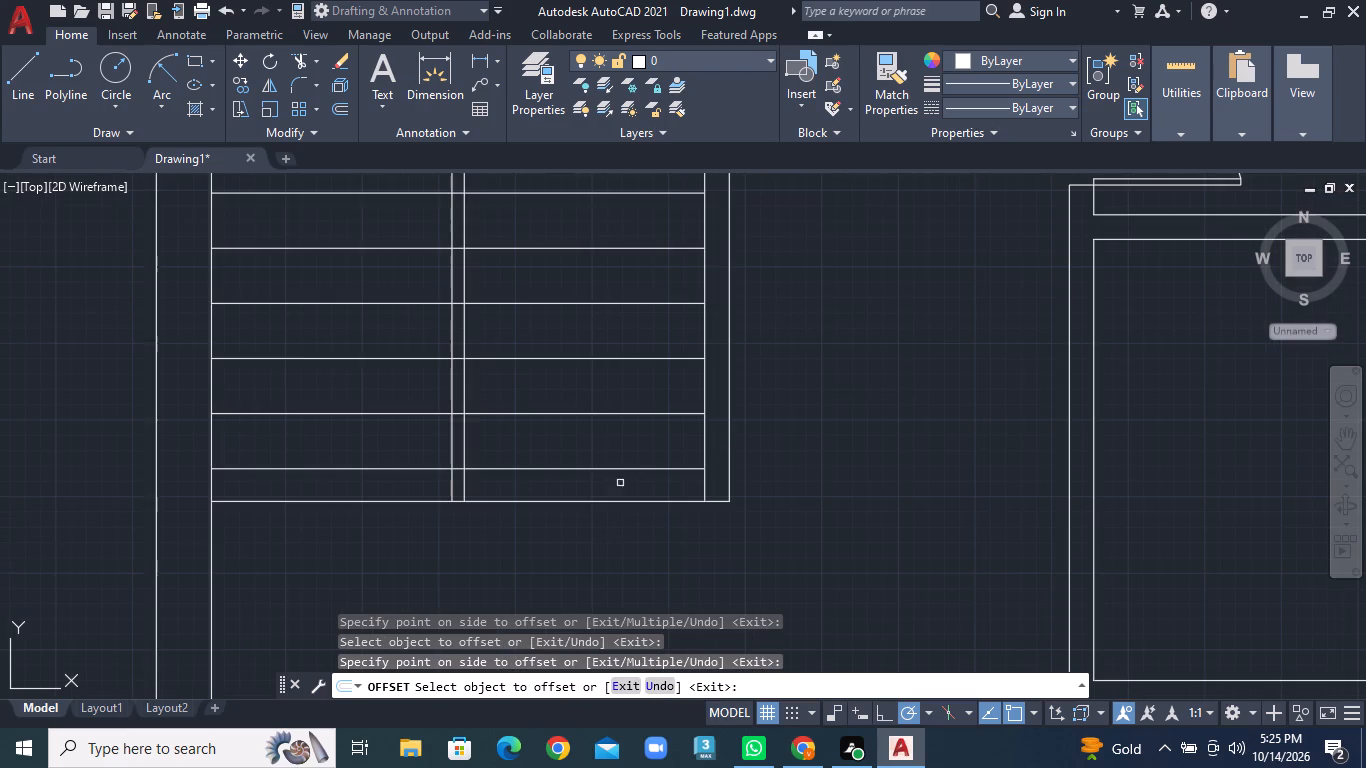
pyautogui.click(321, 62)
pyautogui.click(335, 95)
pyautogui.click(548, 507)
pyautogui.click(548, 504)
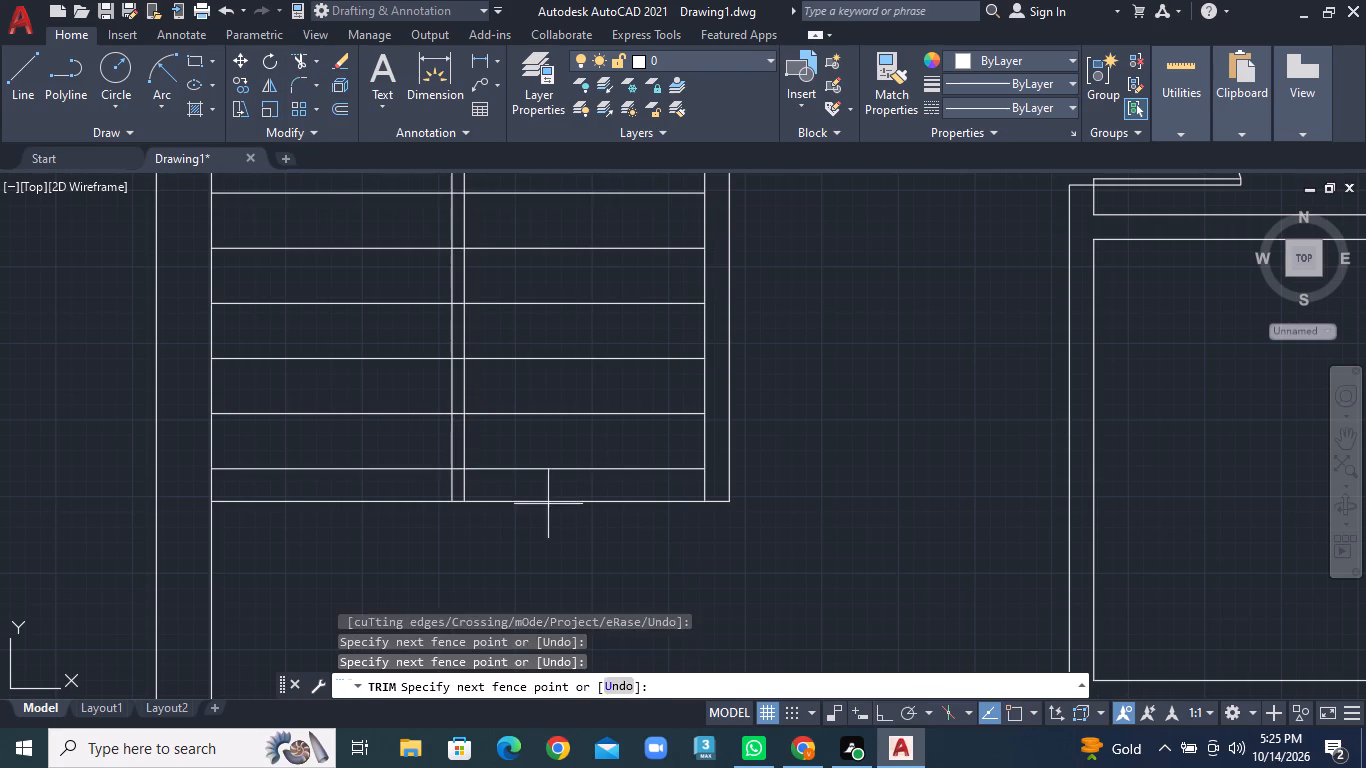
pyautogui.click(548, 502)
pyautogui.scroll(3, 452, 469)
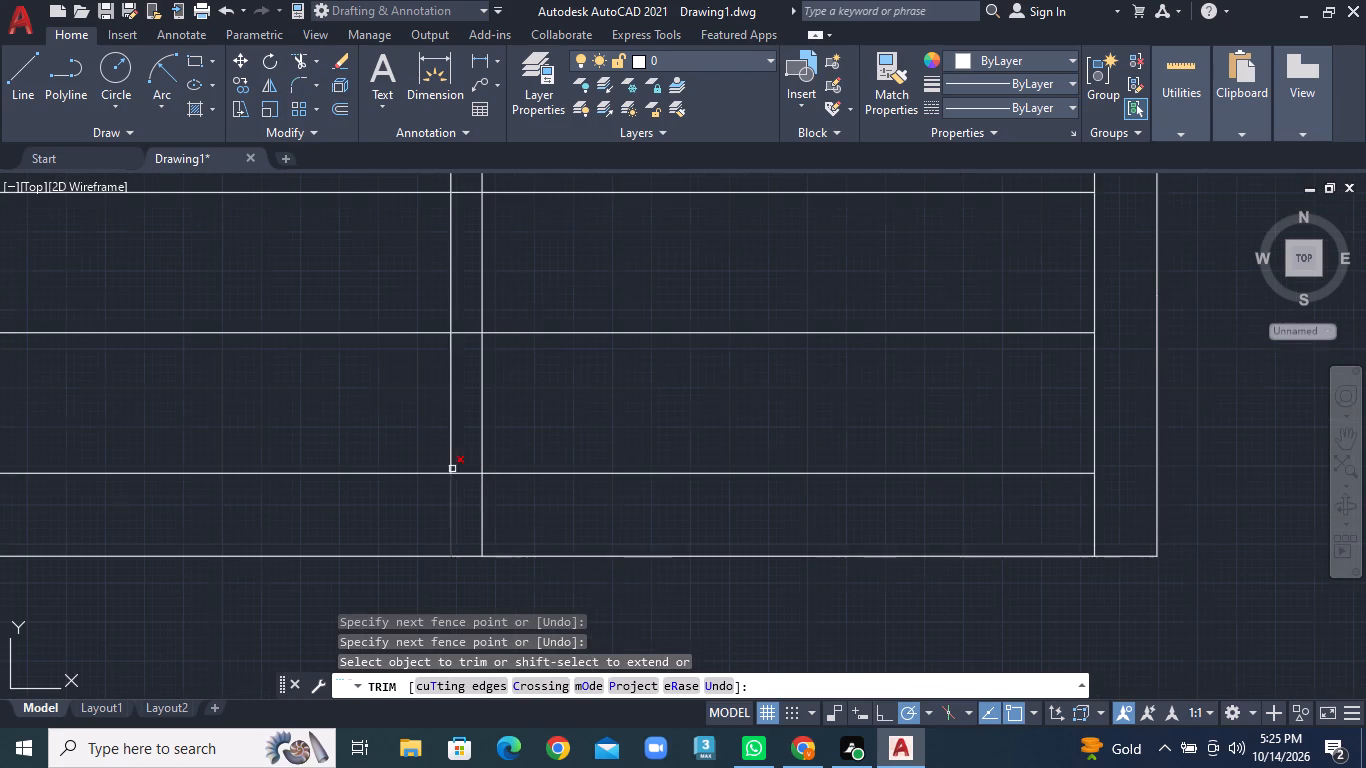
pyautogui.click(460, 454)
pyautogui.click(462, 483)
pyautogui.doubleClick(461, 354)
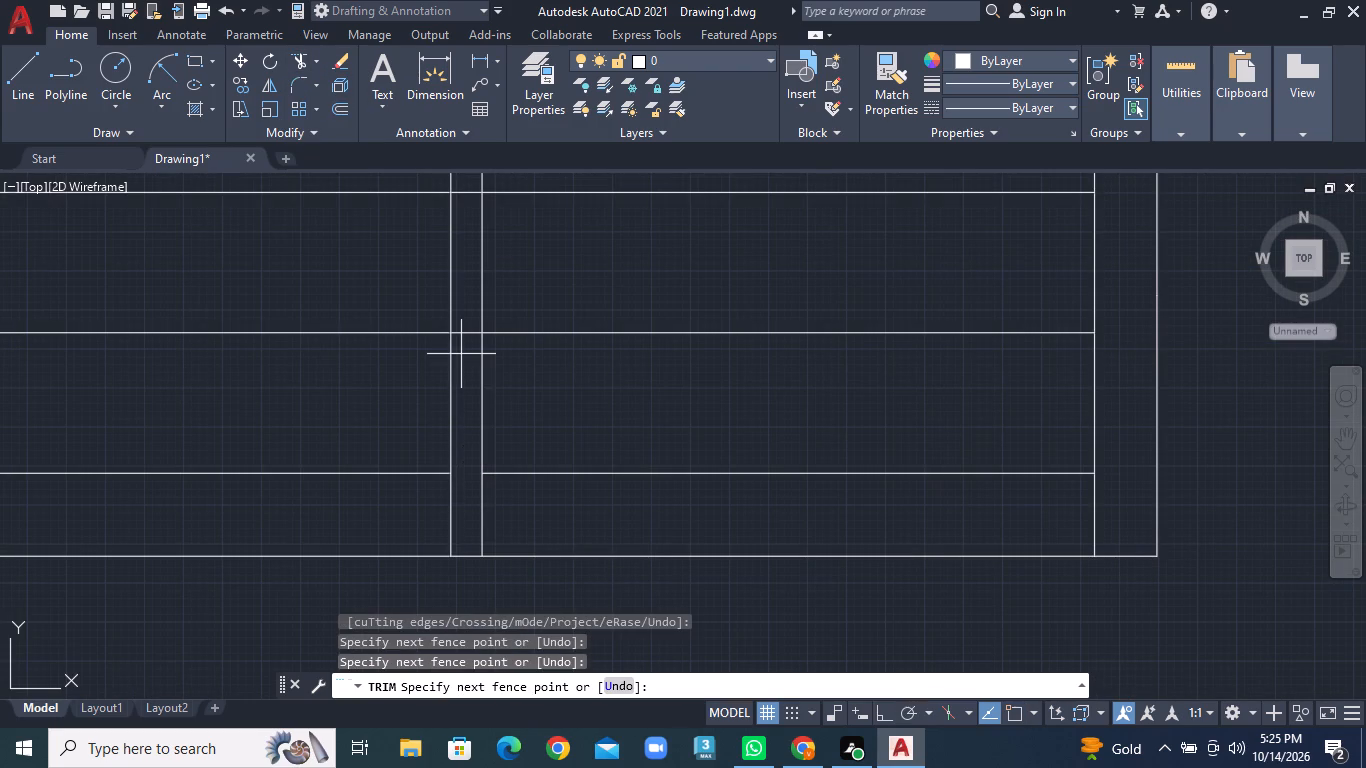
pyautogui.click(468, 178)
# Trim the remaining six tread lines between the two divider lines, up to the landing line.
pyautogui.scroll(-1, 485, 220)
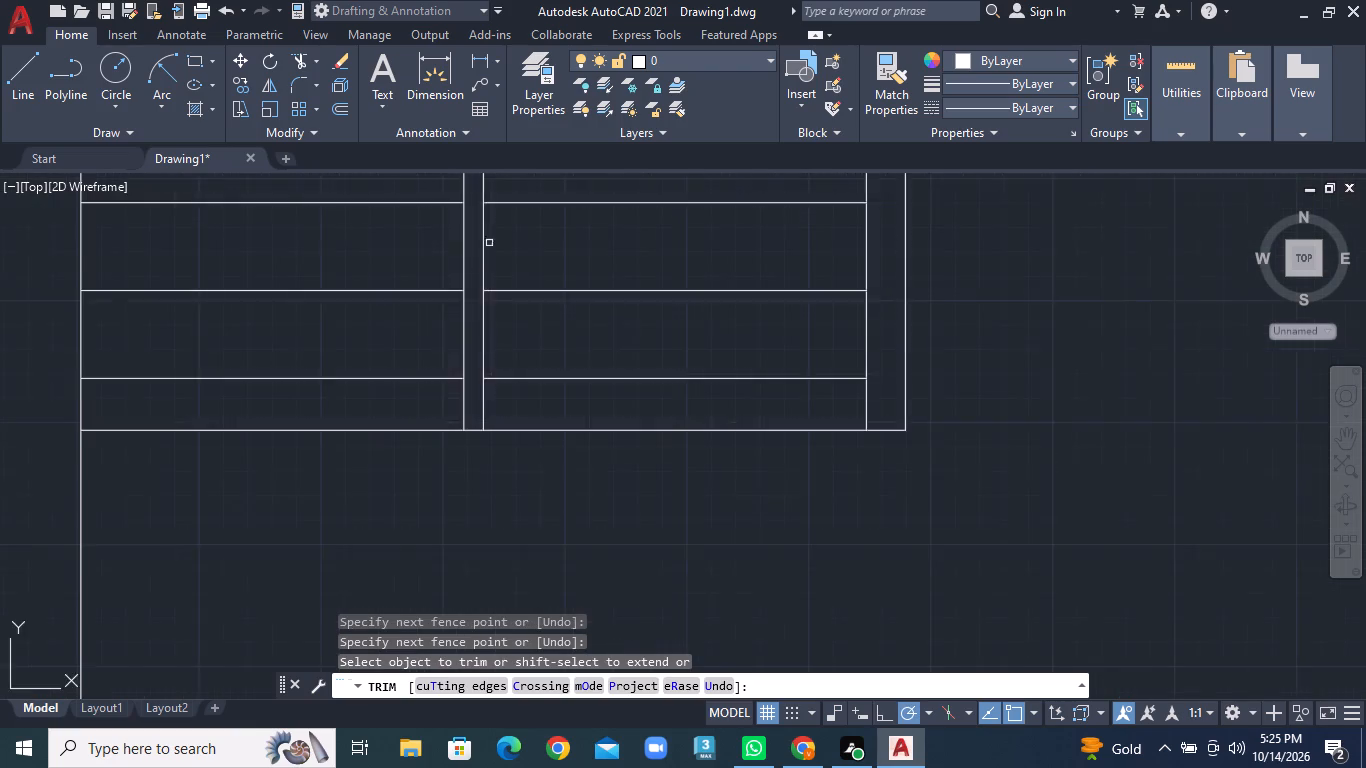
pyautogui.moveTo(490, 251); pyautogui.dragTo(506, 550, button='middle')
pyautogui.click(489, 435)
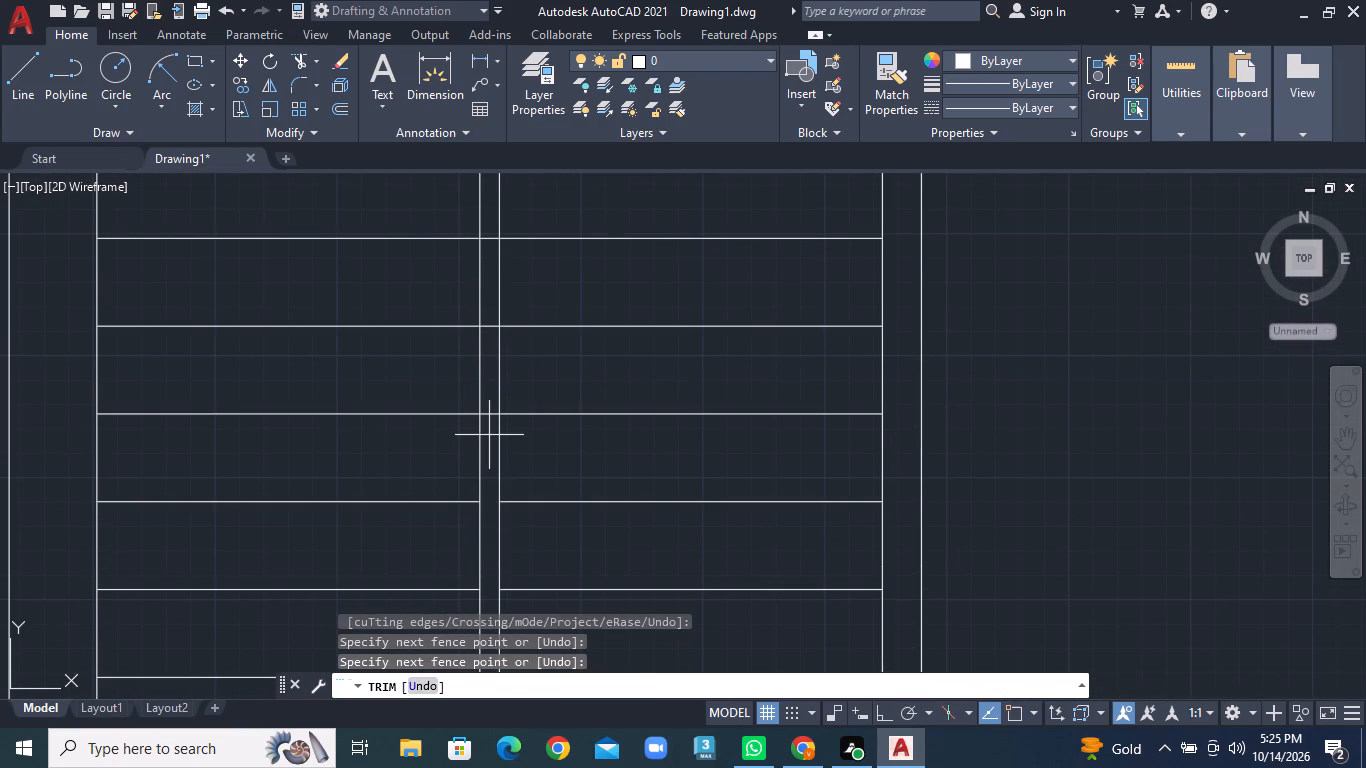
pyautogui.click(492, 220)
pyautogui.scroll(-2, 529, 232)
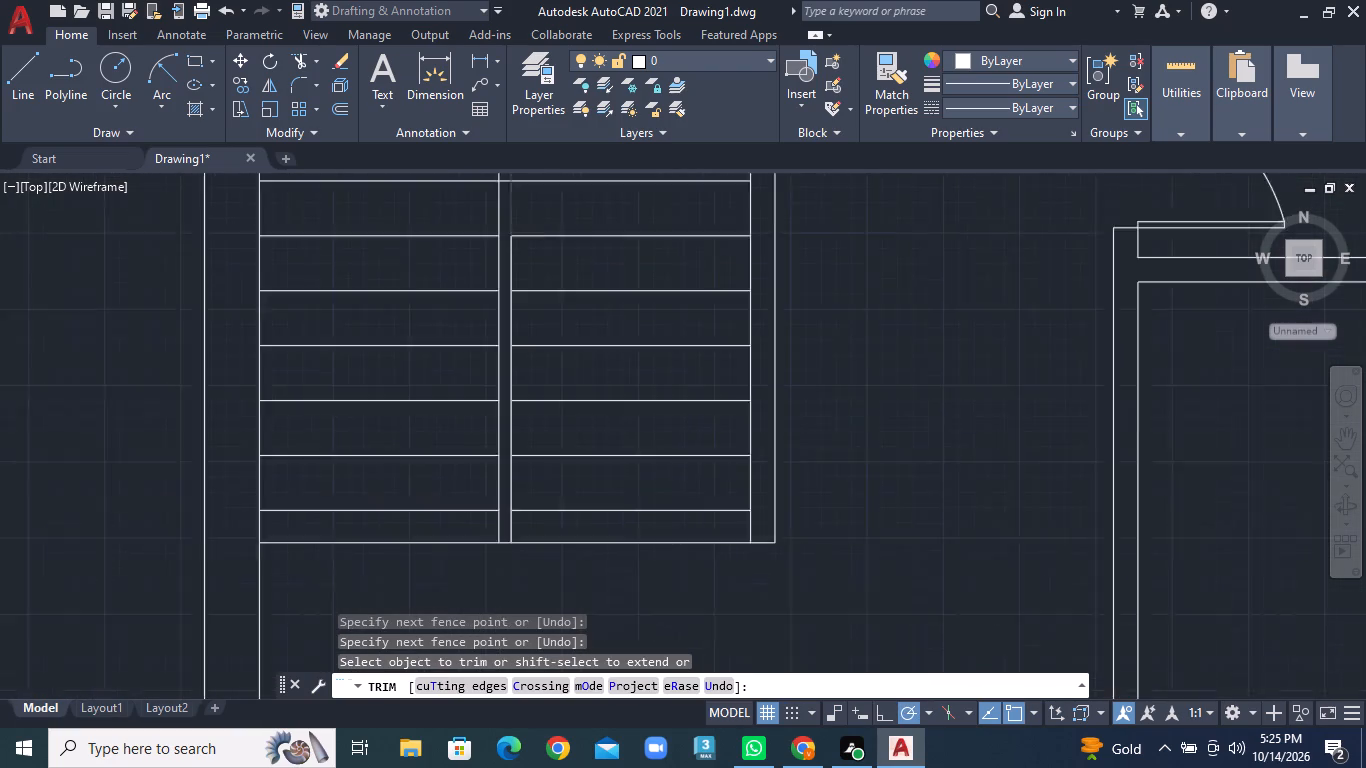
pyautogui.moveTo(532, 252); pyautogui.dragTo(541, 439, button='middle')
pyautogui.scroll(2, 528, 344)
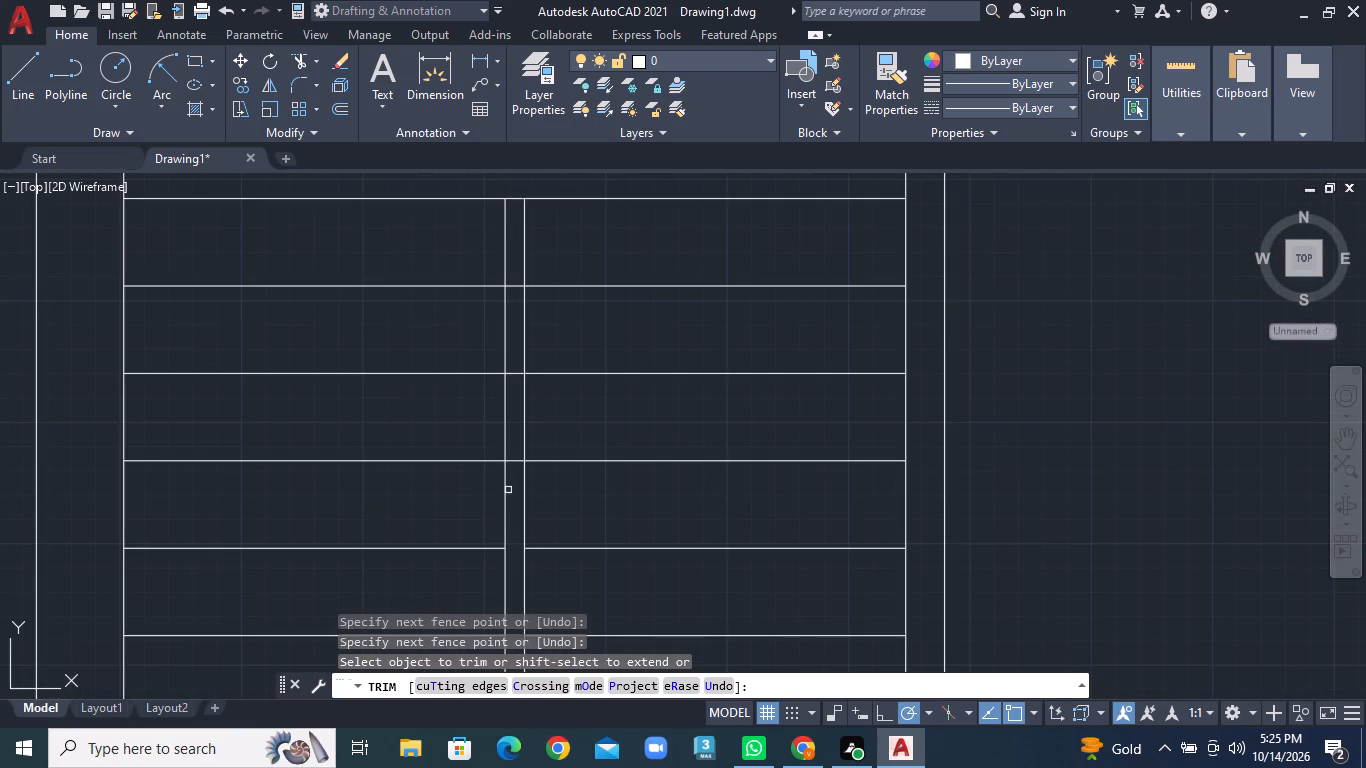
pyautogui.click(515, 478)
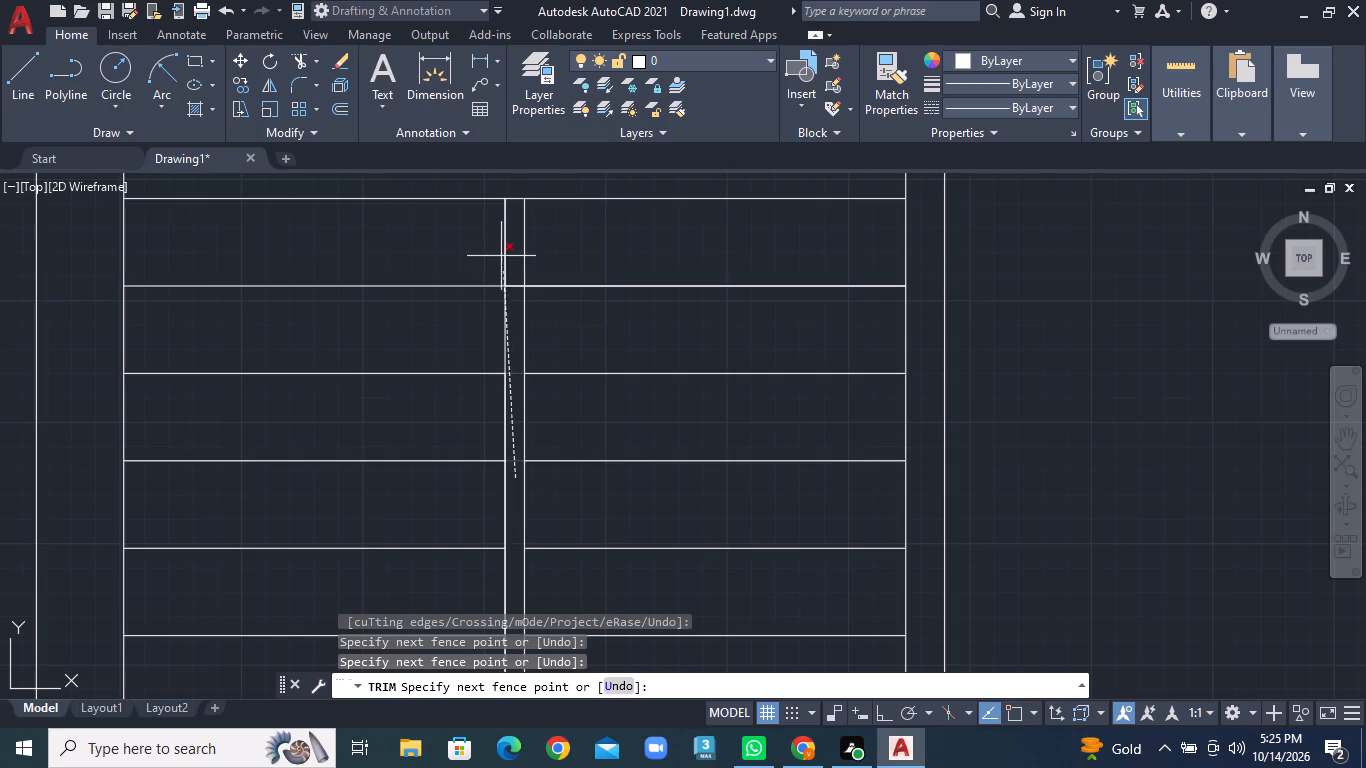
pyautogui.click(516, 252)
pyautogui.scroll(-2, 539, 421)
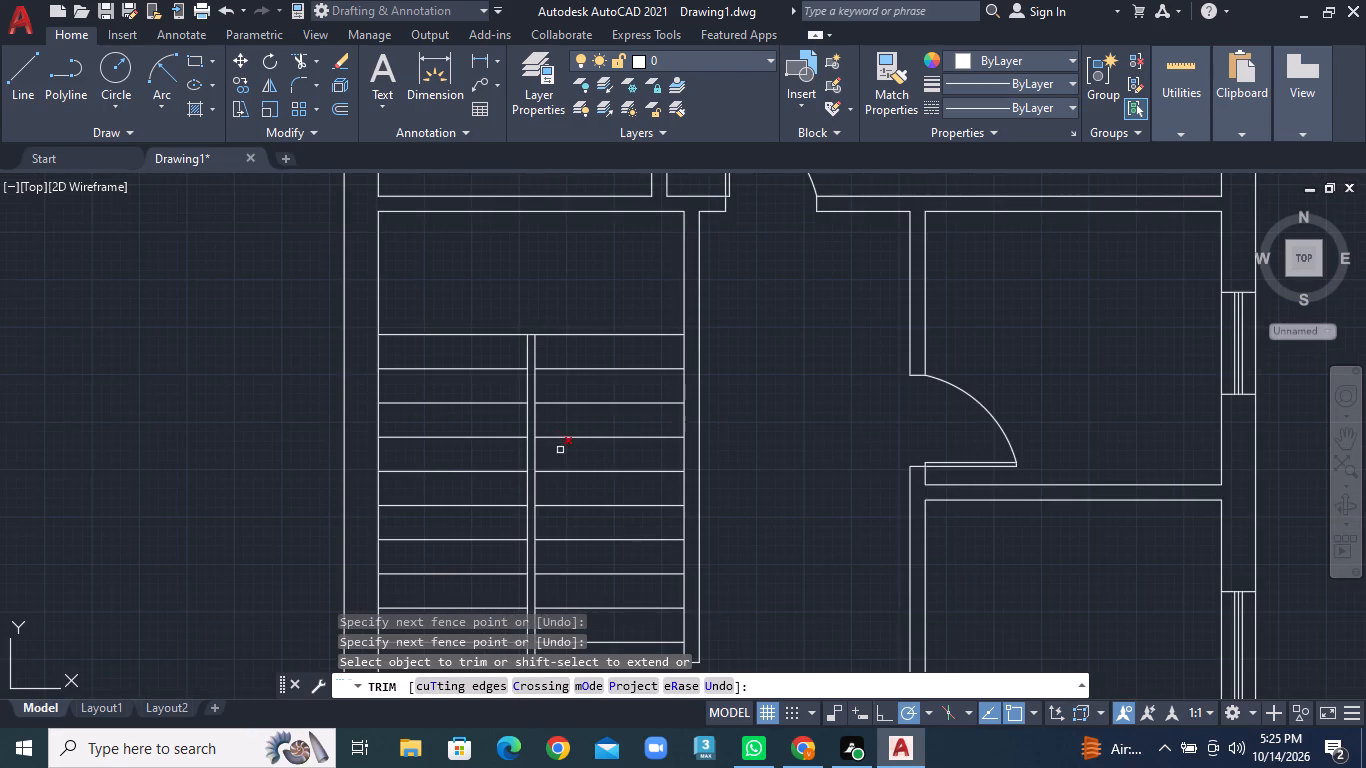
# Trim away the bottom line and the lowest tread line of the right-hand stair flight.
pyautogui.scroll(-1, 562, 453)
pyautogui.moveTo(669, 532); pyautogui.dragTo(660, 398, button='middle')
pyautogui.scroll(1, 602, 480)
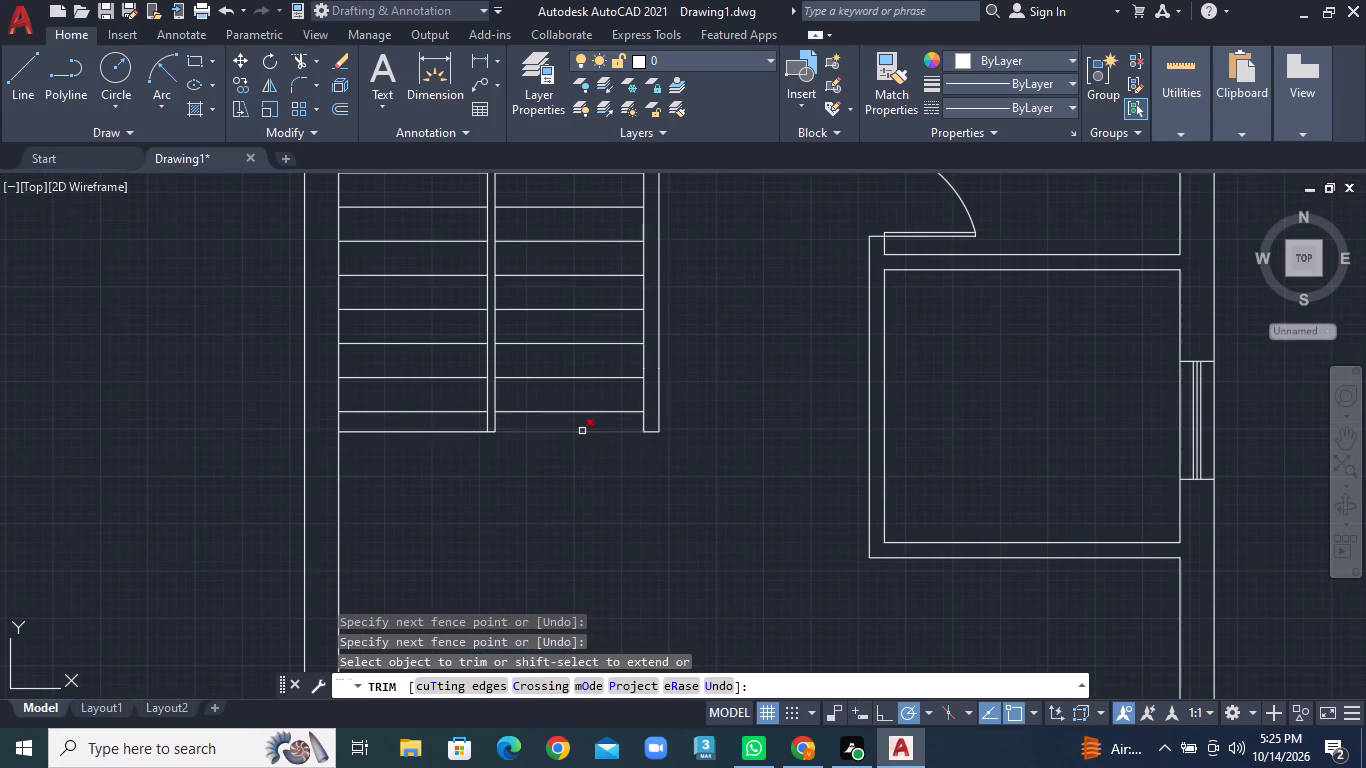
pyautogui.click(582, 431)
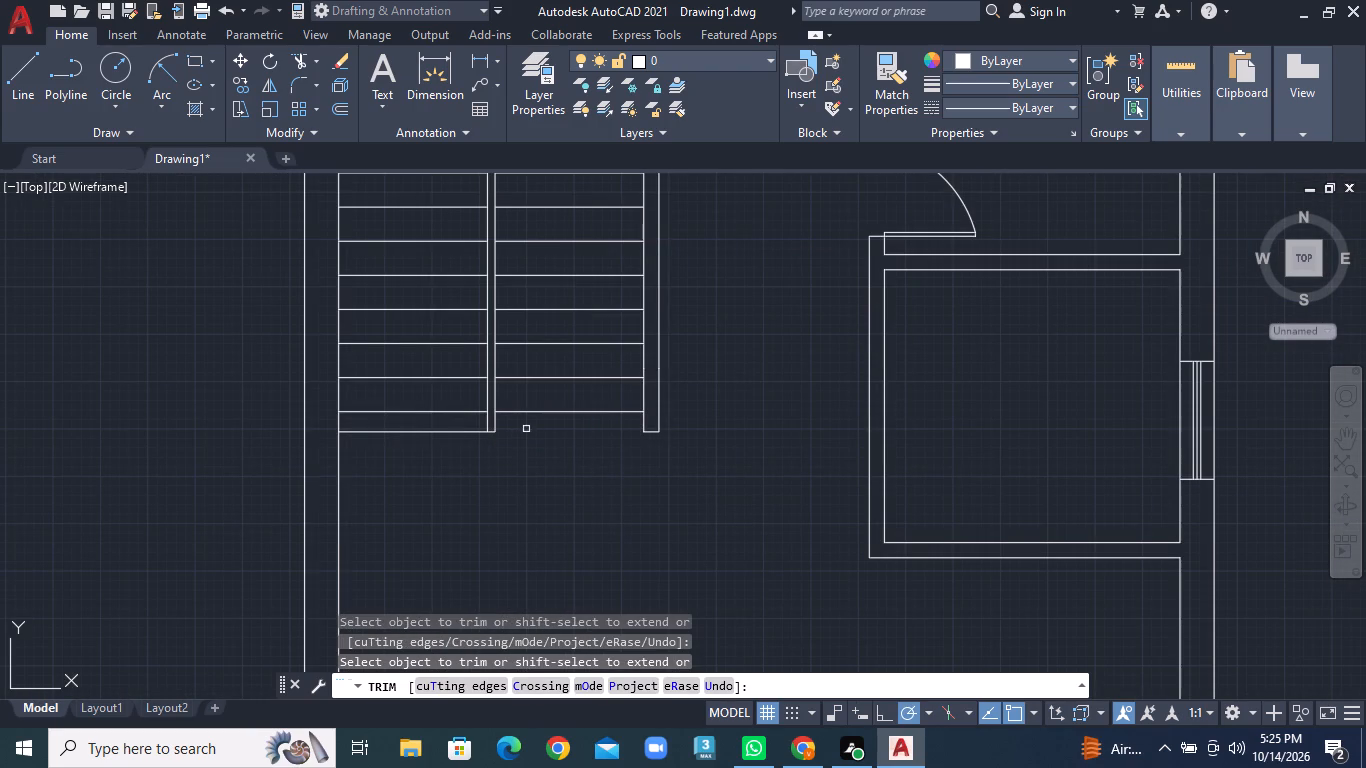
pyautogui.doubleClick(544, 412)
# Draw a U-shaped walking line up the left stair flight, across the landing and partway down the right flight.
pyautogui.scroll(-1, 549, 412)
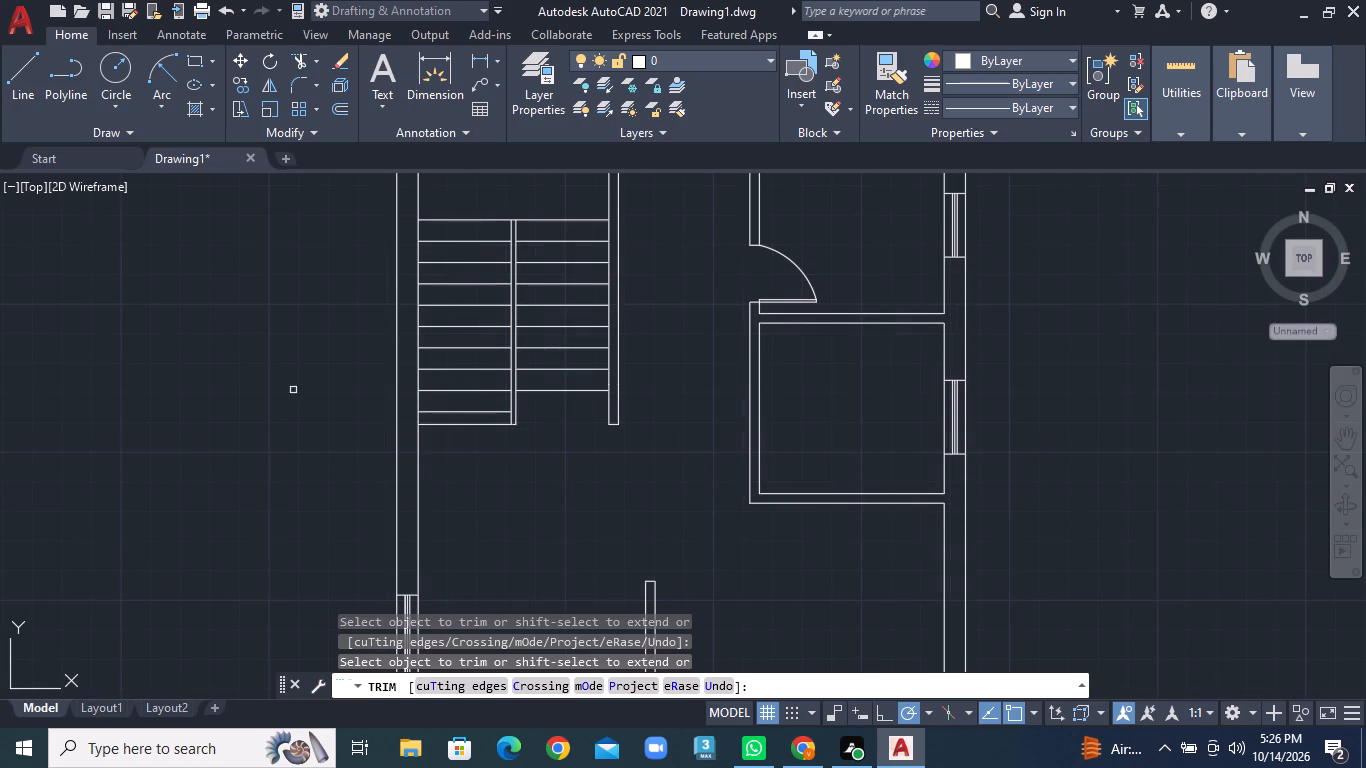
pyautogui.moveTo(339, 346); pyautogui.dragTo(339, 391, button='middle')
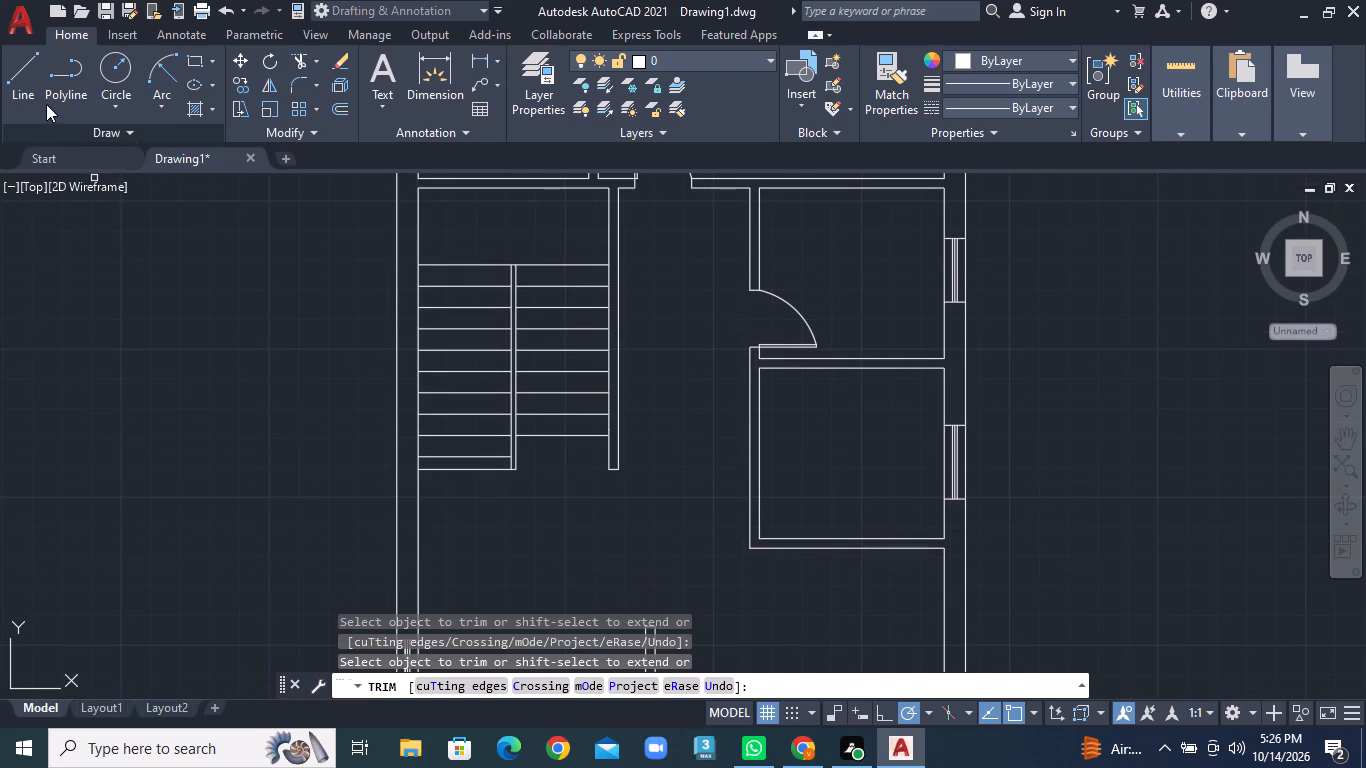
pyautogui.click(15, 94)
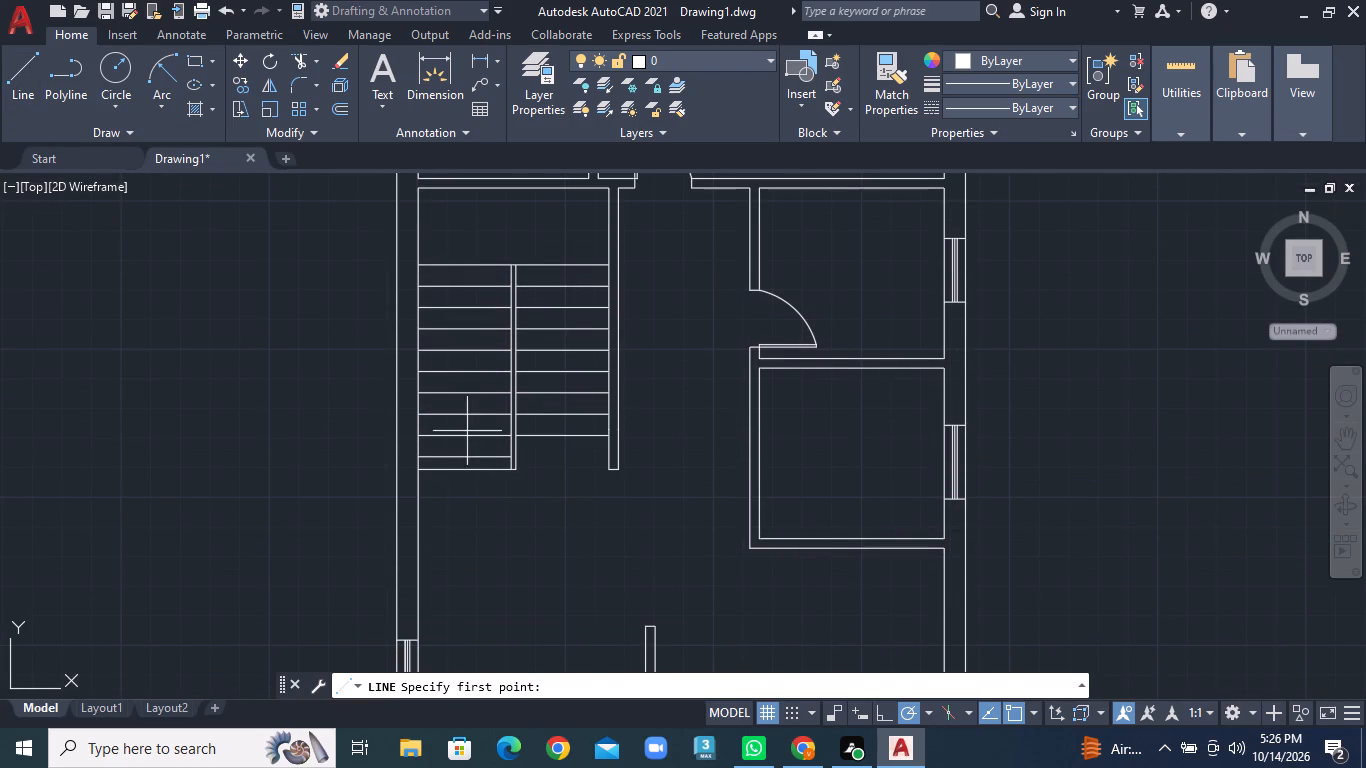
pyautogui.click(465, 411)
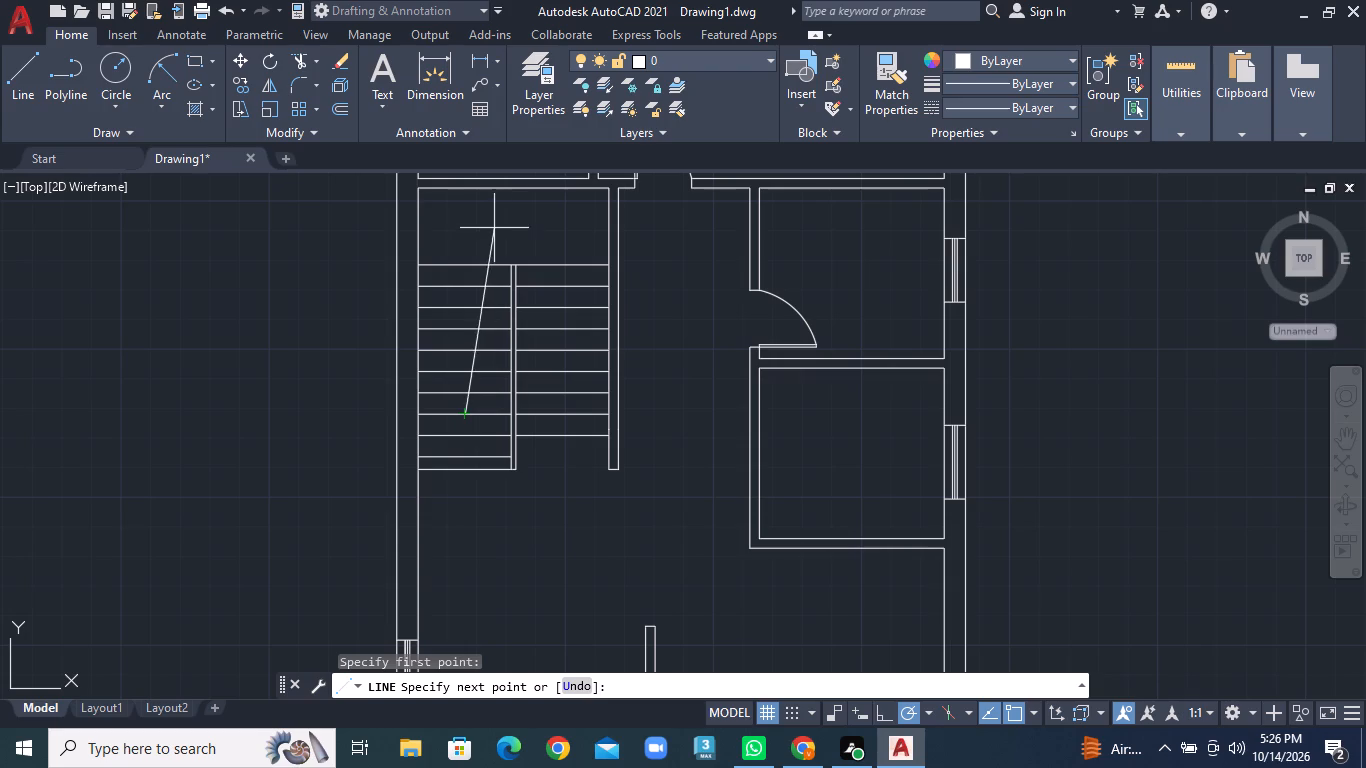
pyautogui.click(464, 249)
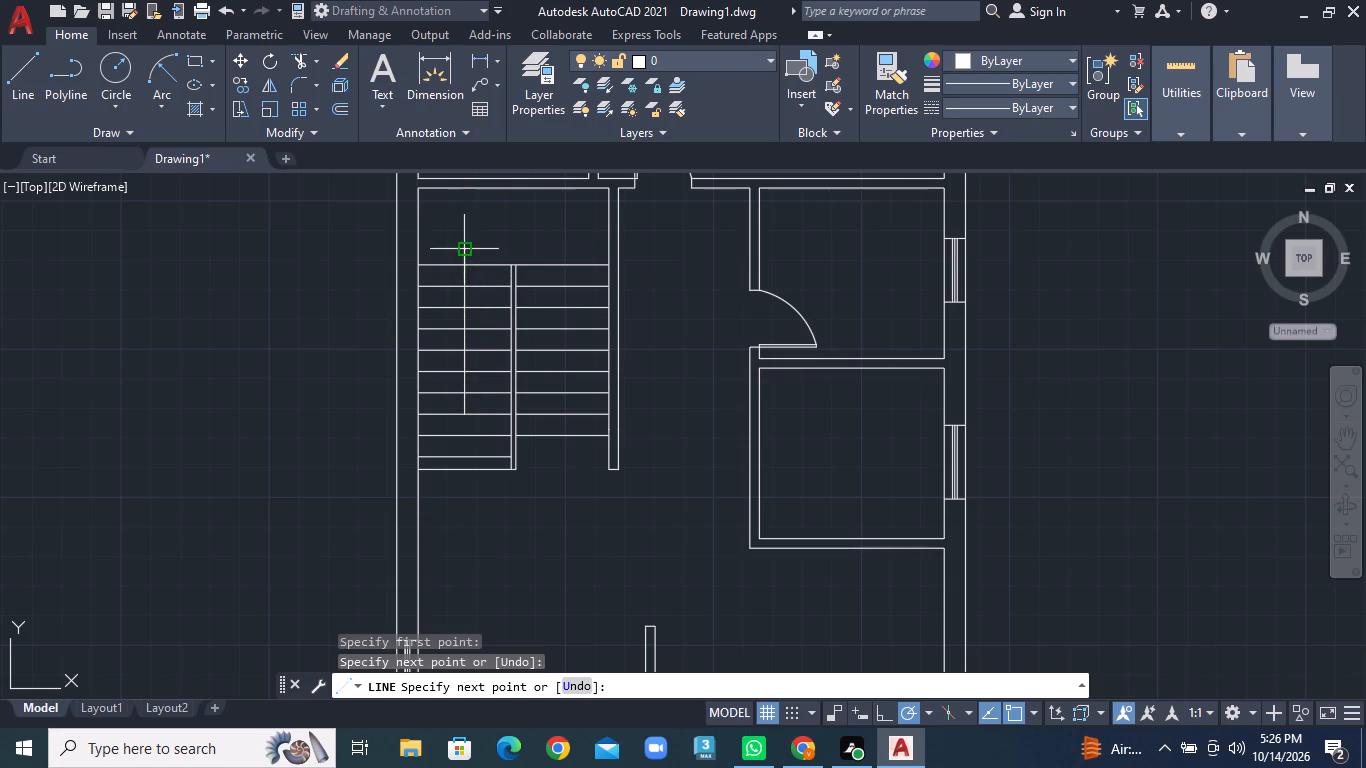
pyautogui.click(569, 250)
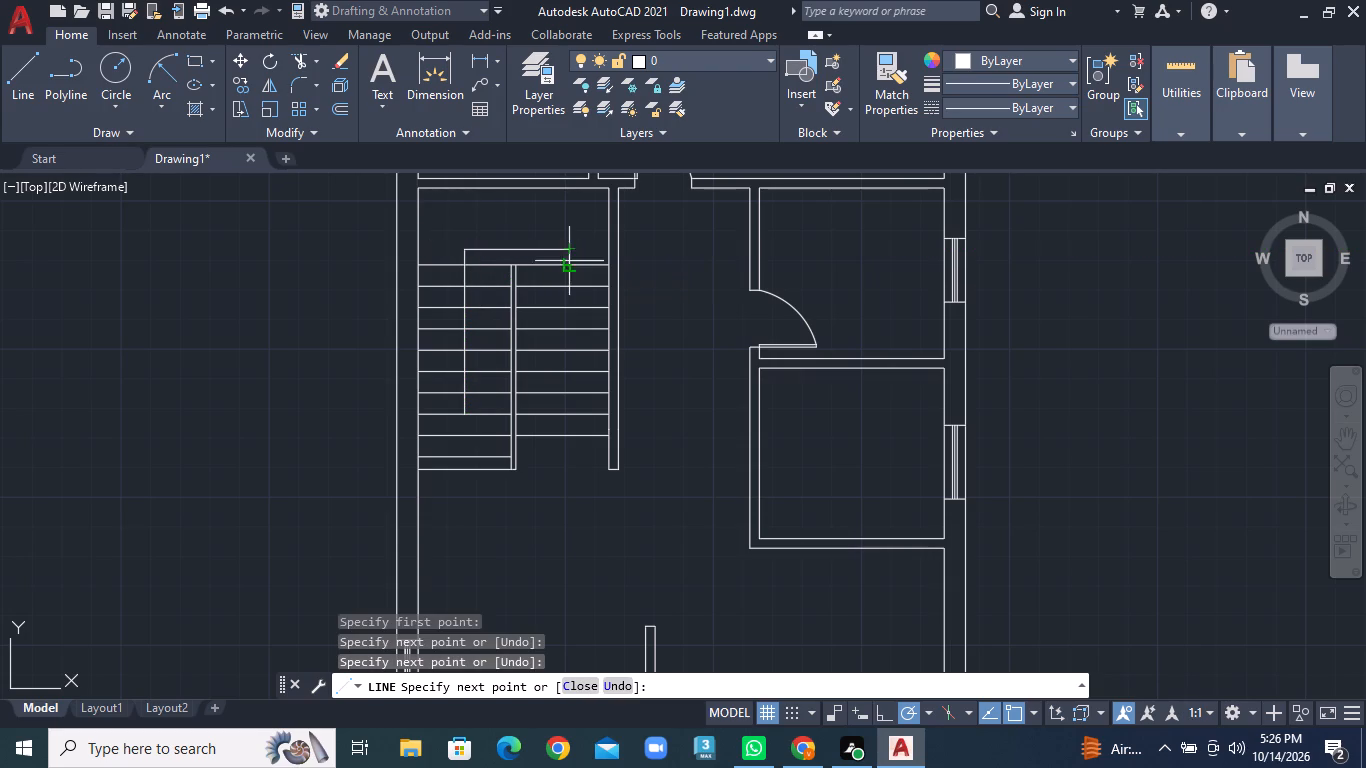
pyautogui.click(569, 371)
pyautogui.rightClick(569, 371)
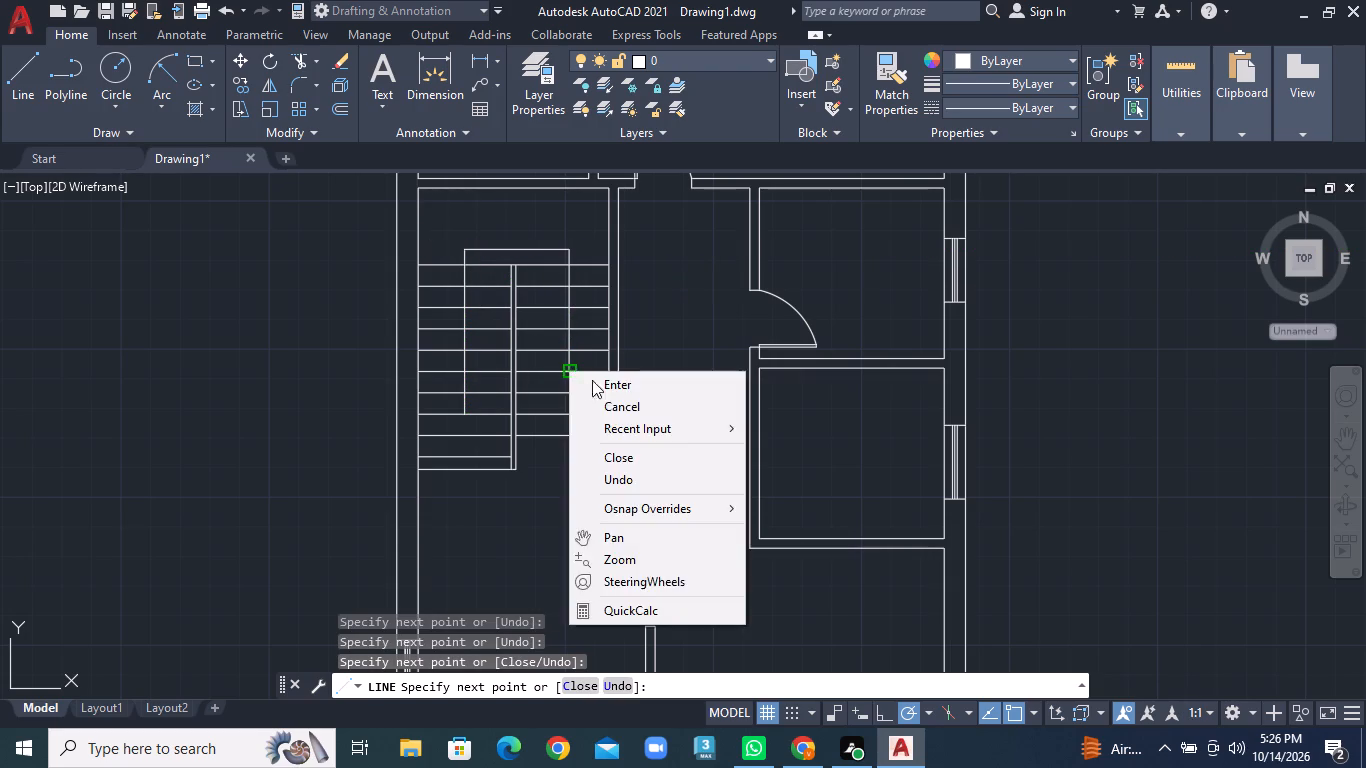
pyautogui.click(596, 384)
# Draw a downward-pointing triangular arrowhead about 3" wide at the walking line's end on the right stair flight.
pyautogui.scroll(2, 573, 350)
pyautogui.scroll(1, 449, 314)
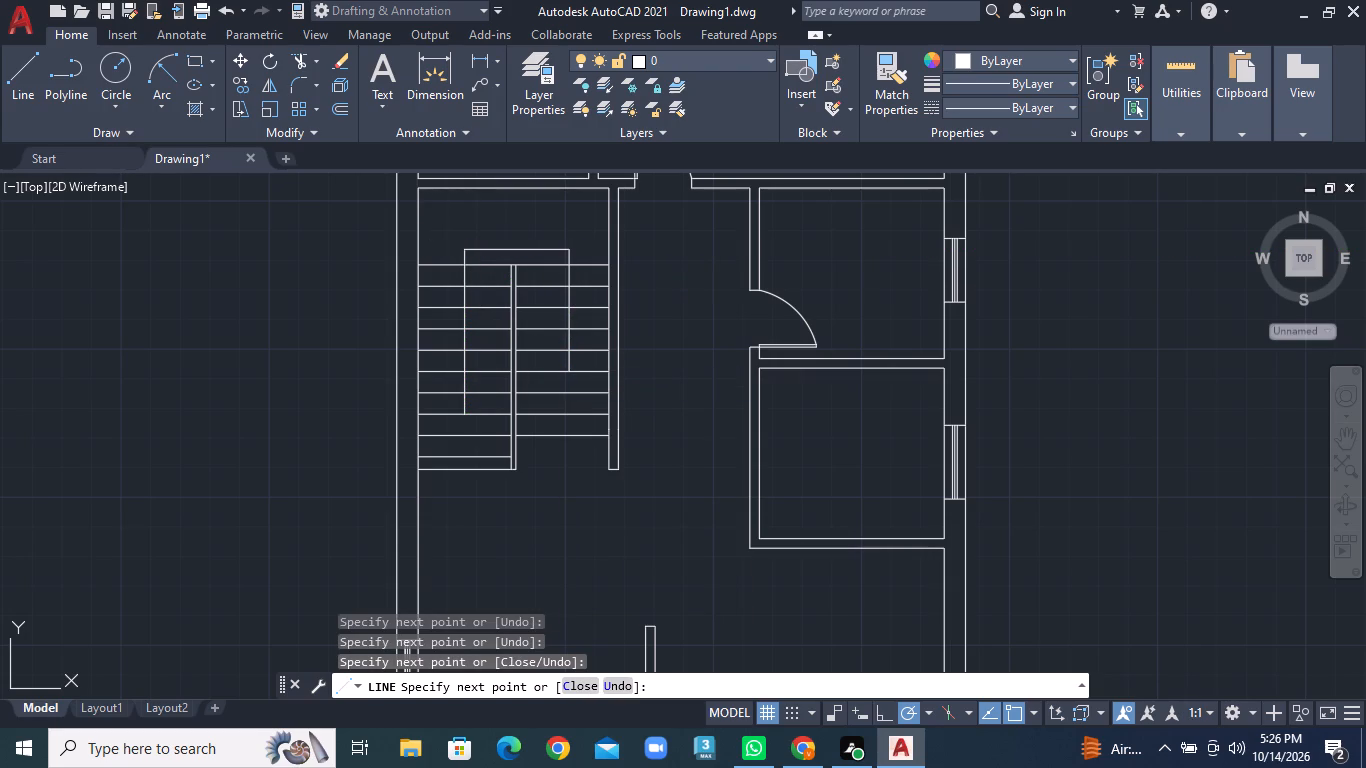
pyautogui.scroll(2, 800, 371)
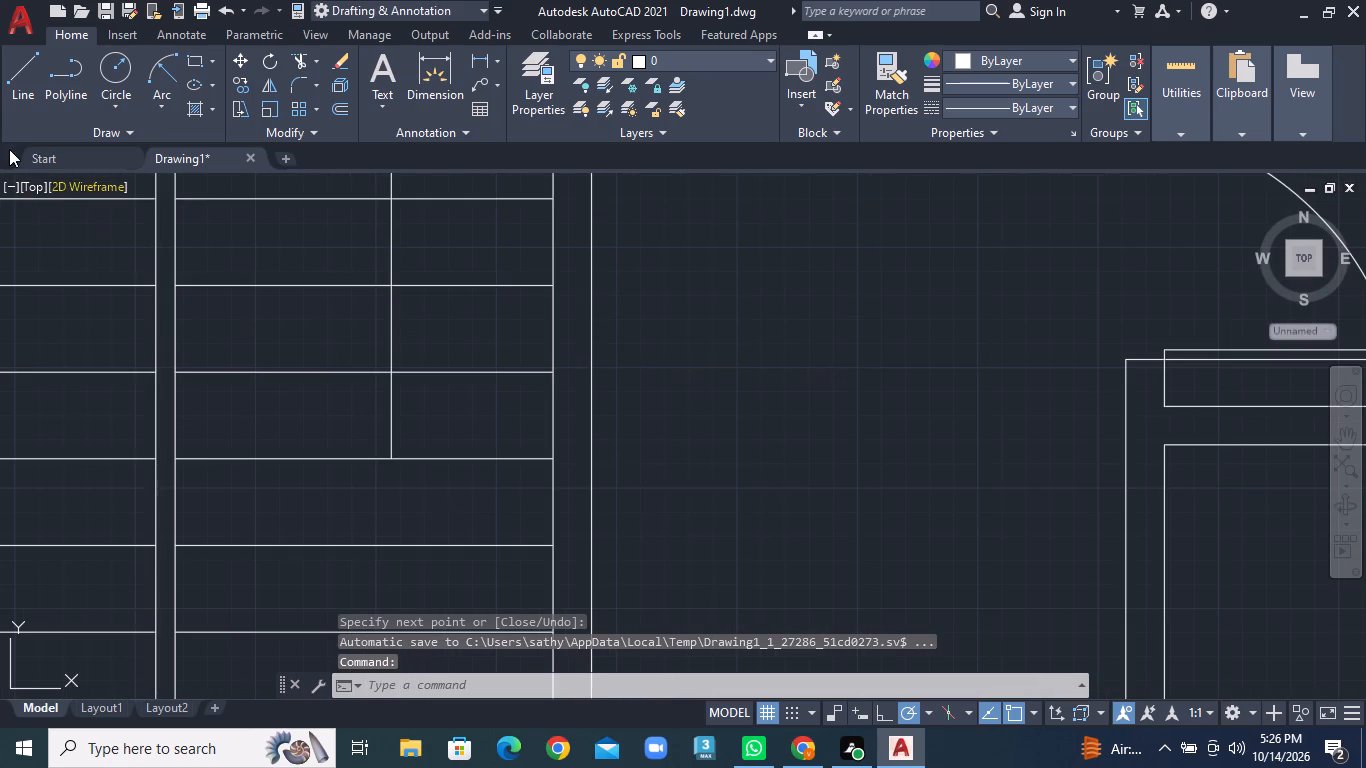
pyautogui.click(4, 88)
pyautogui.moveTo(344, 553); pyautogui.dragTo(546, 568, button='middle')
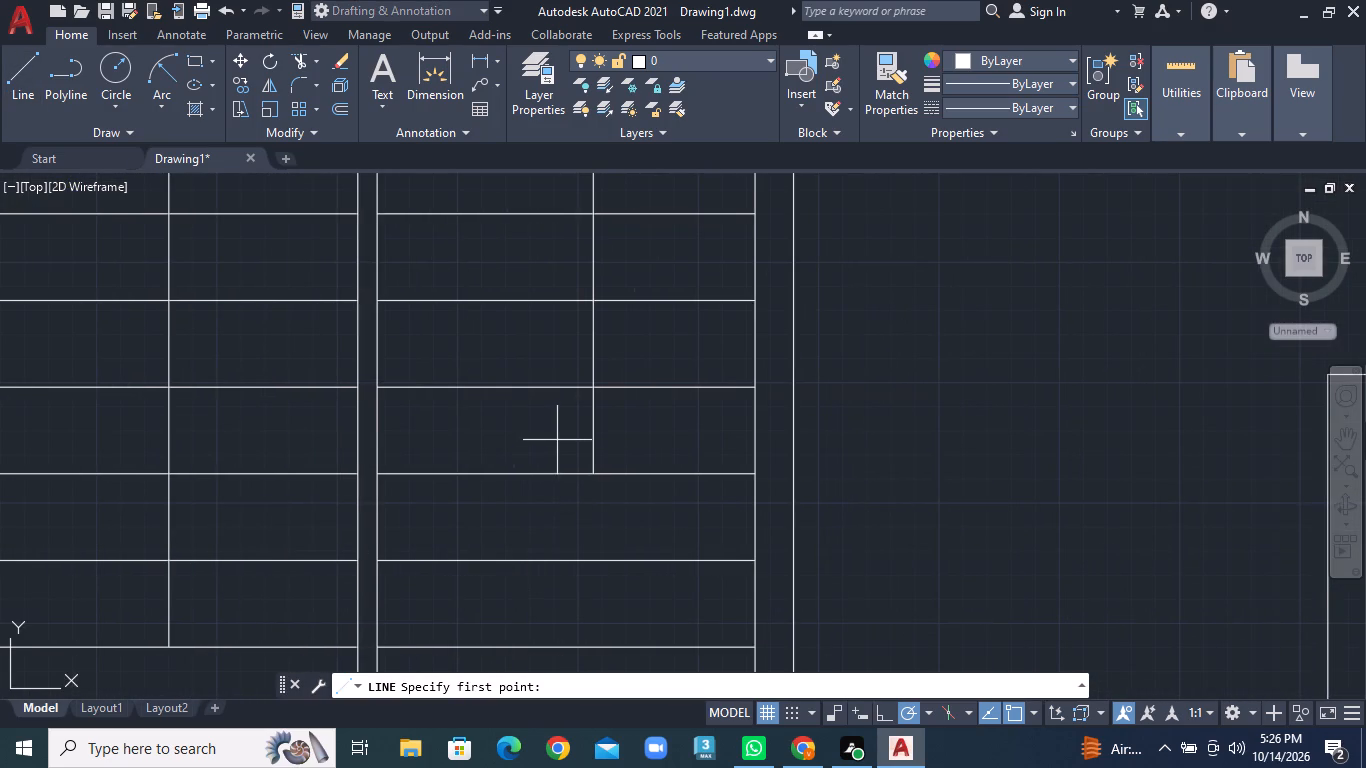
pyautogui.scroll(3, 568, 487)
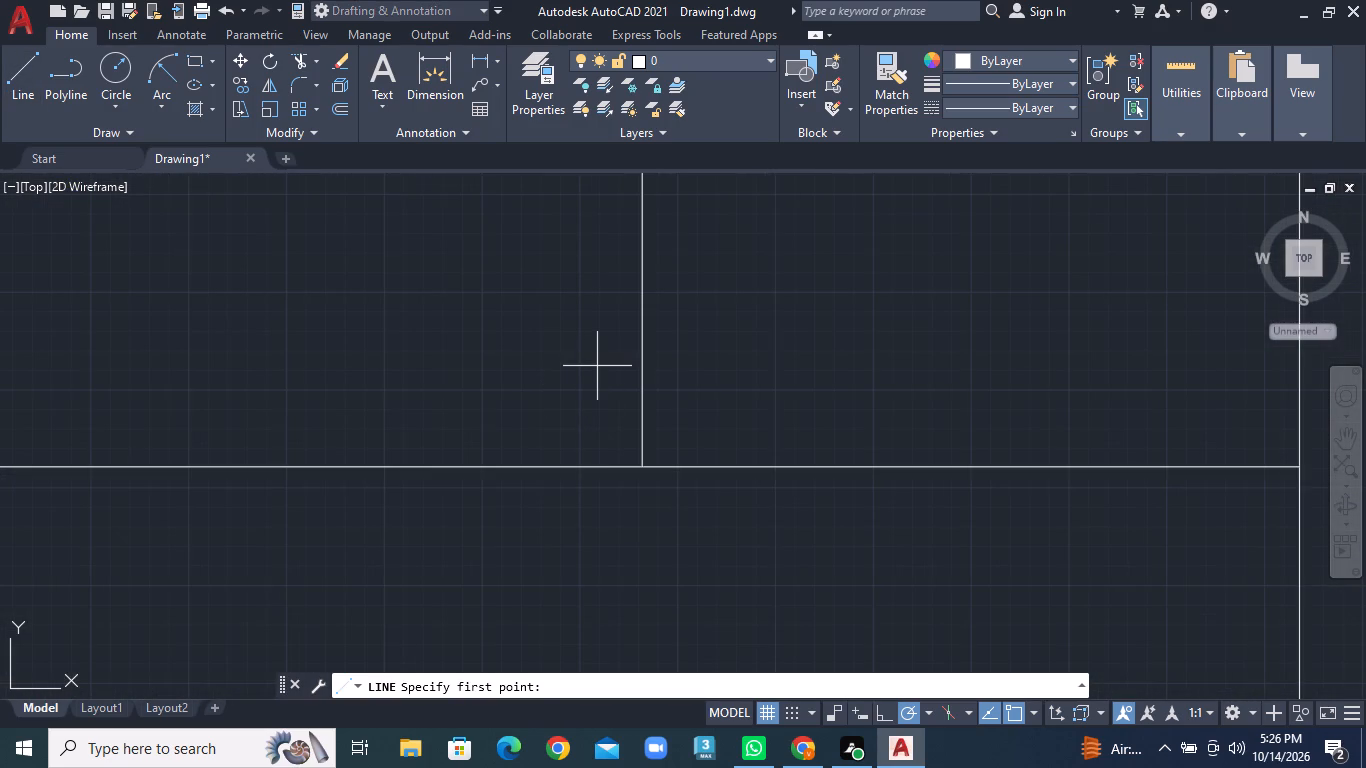
pyautogui.click(587, 361)
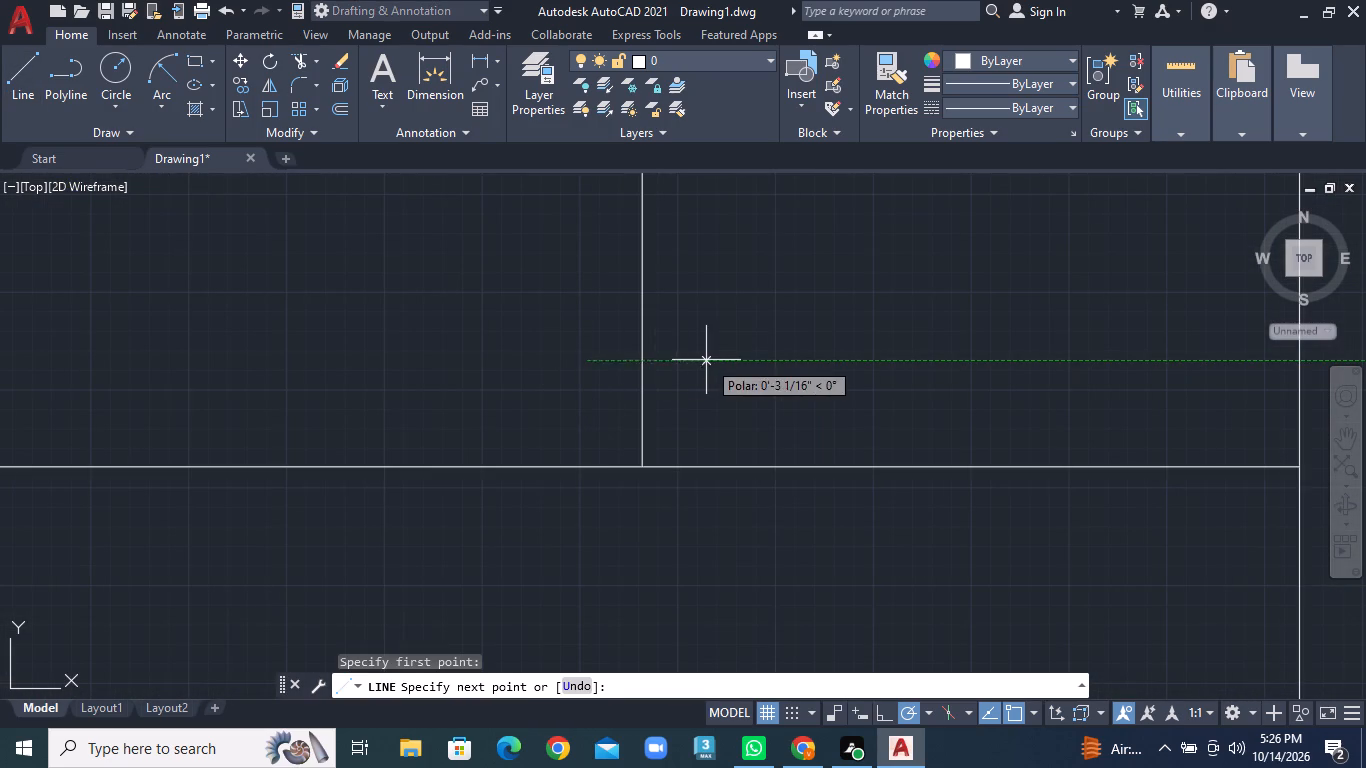
pyautogui.click(700, 360)
pyautogui.click(637, 465)
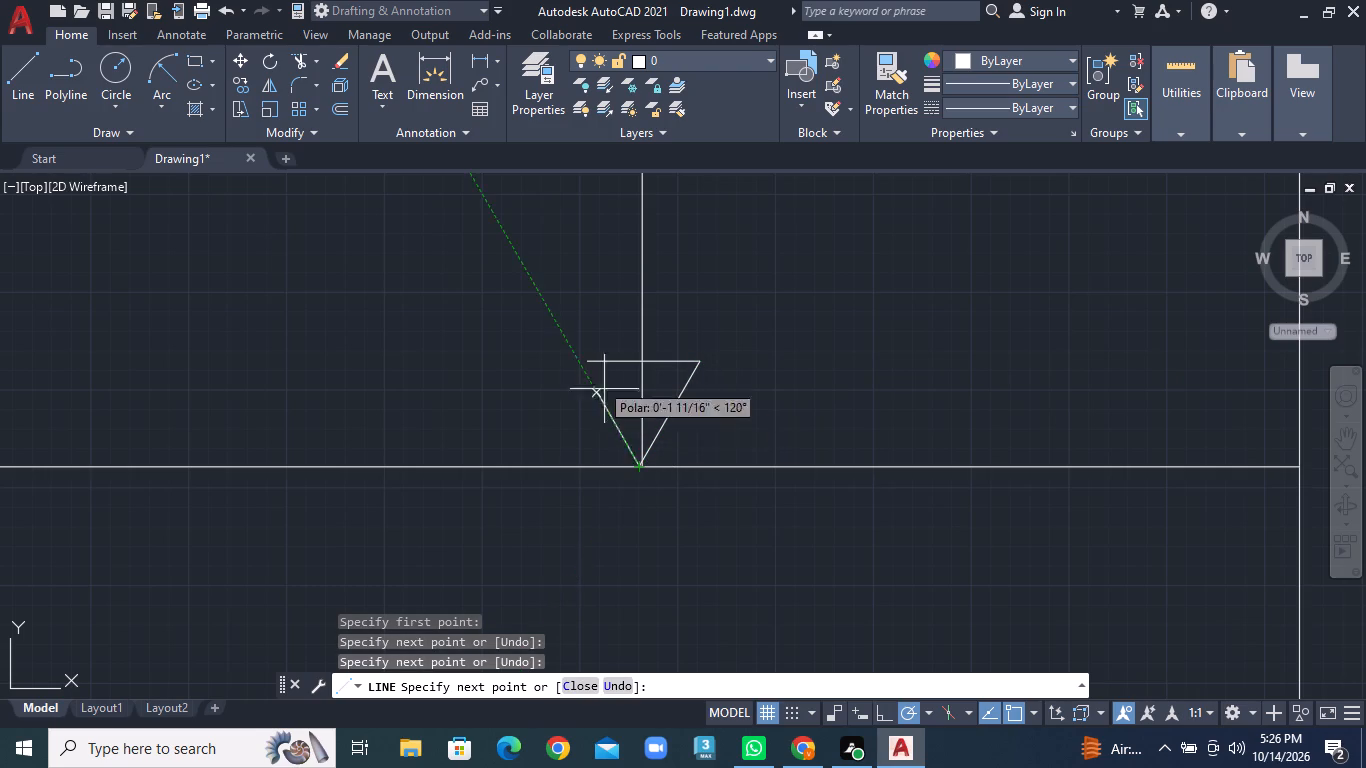
pyautogui.click(594, 356)
pyautogui.rightClick(594, 356)
pyautogui.click(646, 371)
pyautogui.scroll(-2, 677, 386)
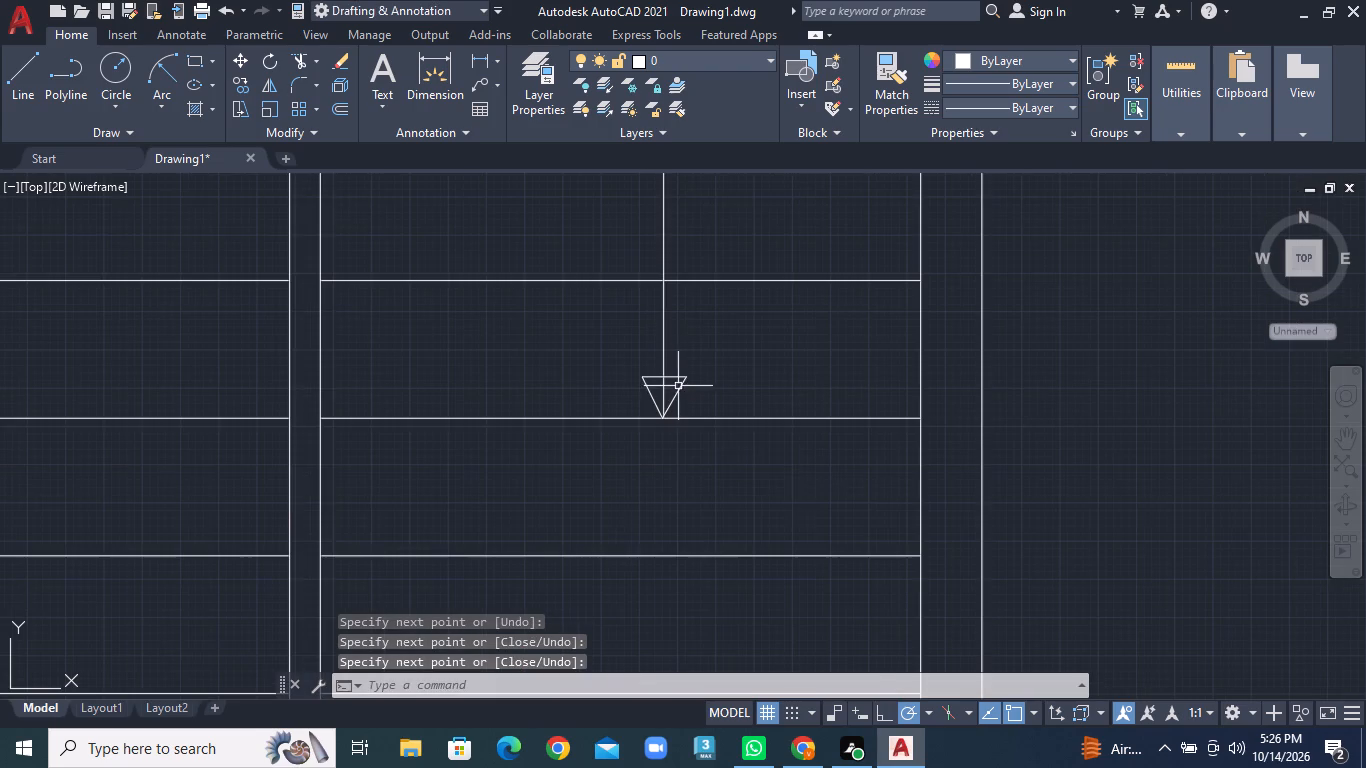
pyautogui.scroll(-2, 810, 481)
pyautogui.moveTo(701, 385); pyautogui.dragTo(688, 521, button='middle')
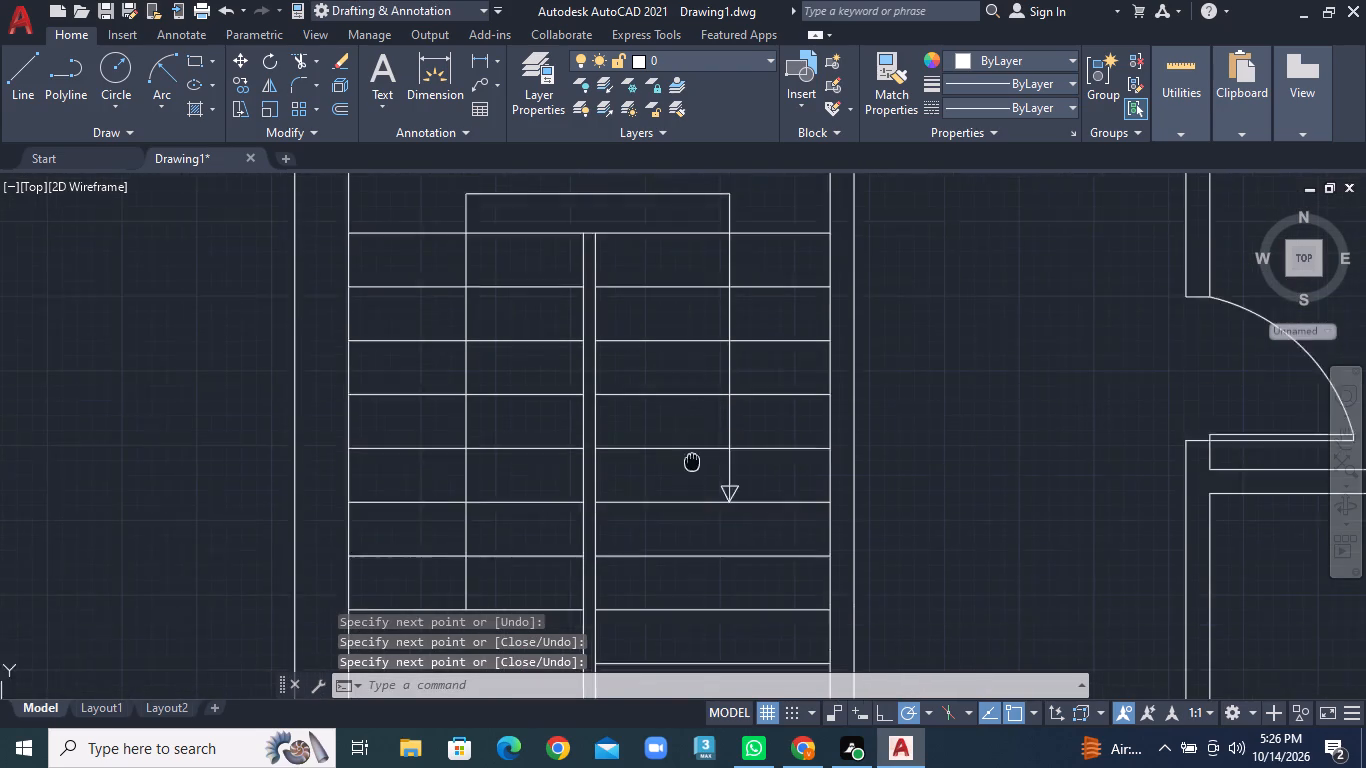
pyautogui.moveTo(688, 521); pyautogui.dragTo(683, 540, button='middle')
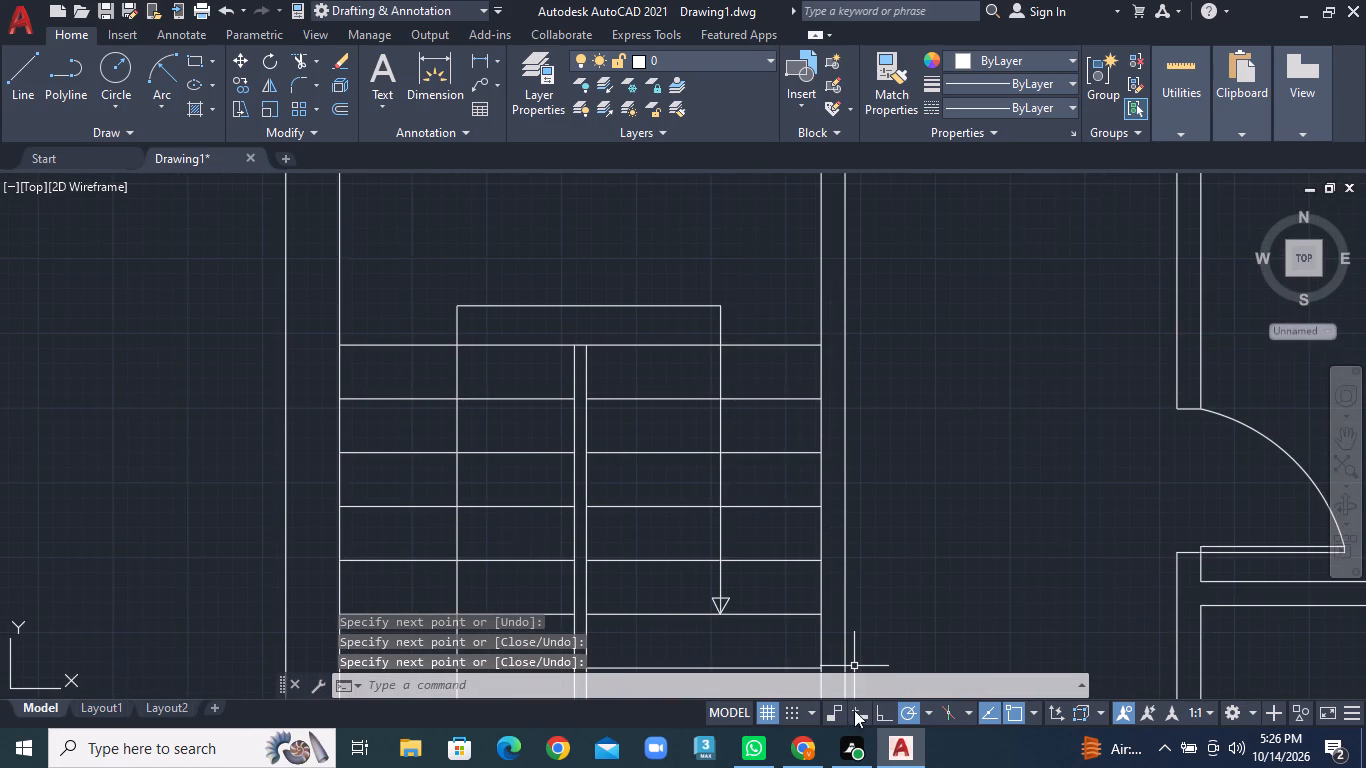
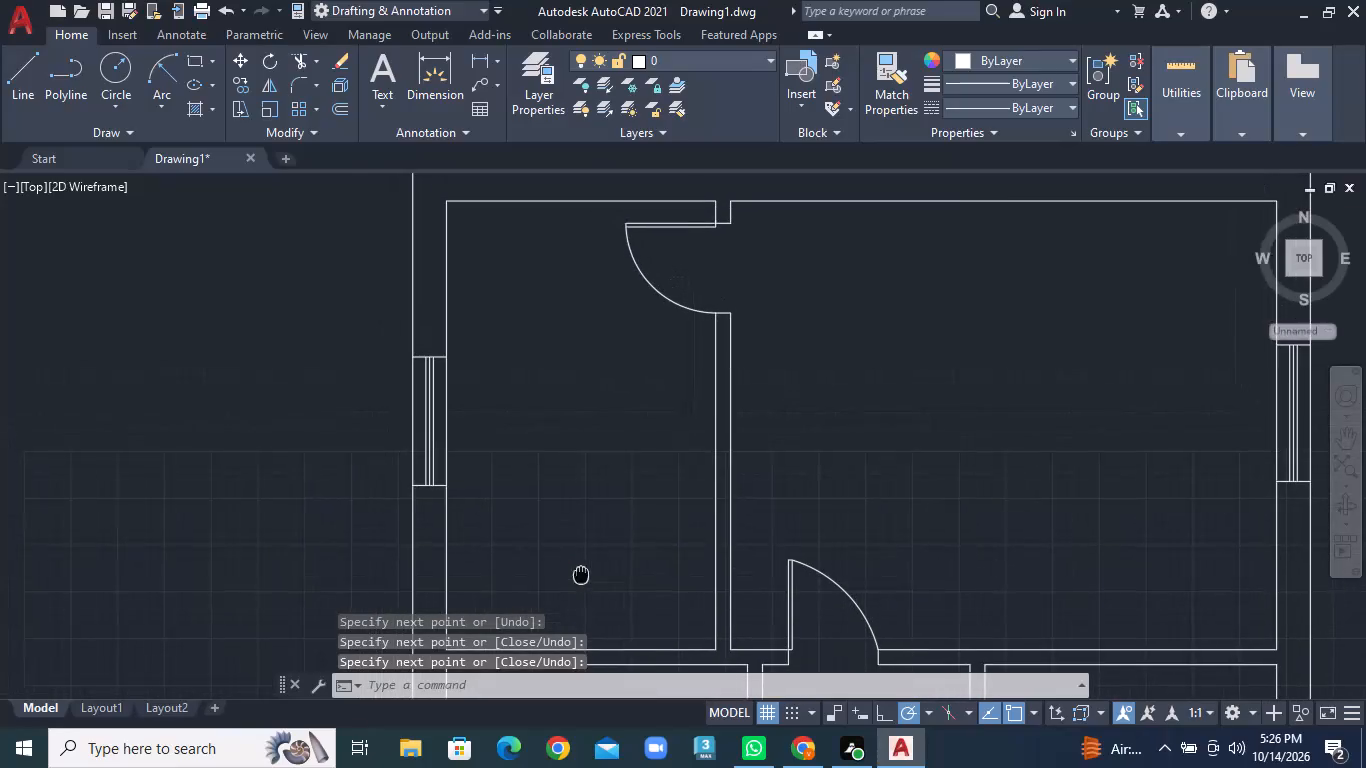
# Insert the Bed - Queen block from DesignCenter's Home - Space Planner.dwg in the empty area left of the plan.
pyautogui.moveTo(598, 379); pyautogui.dragTo(584, 483, button='middle')
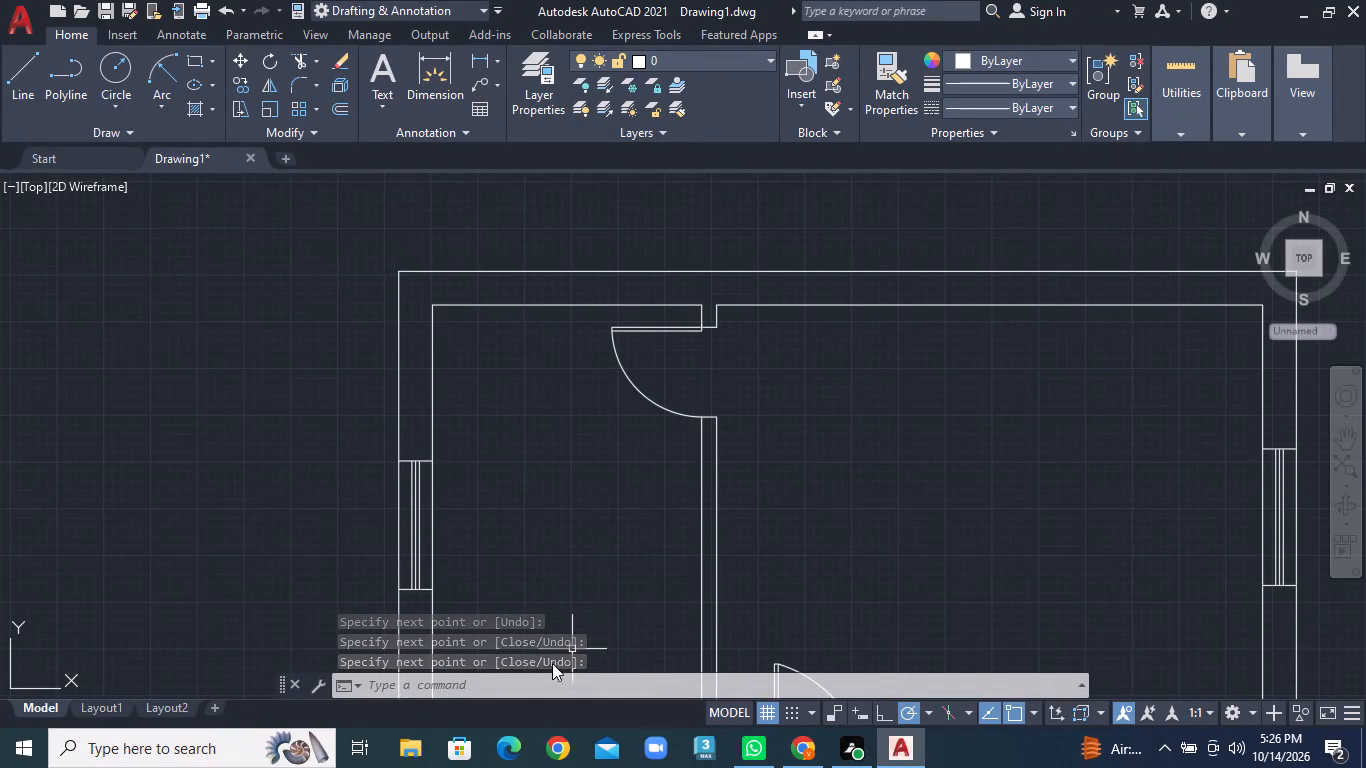
pyautogui.write('ADC')
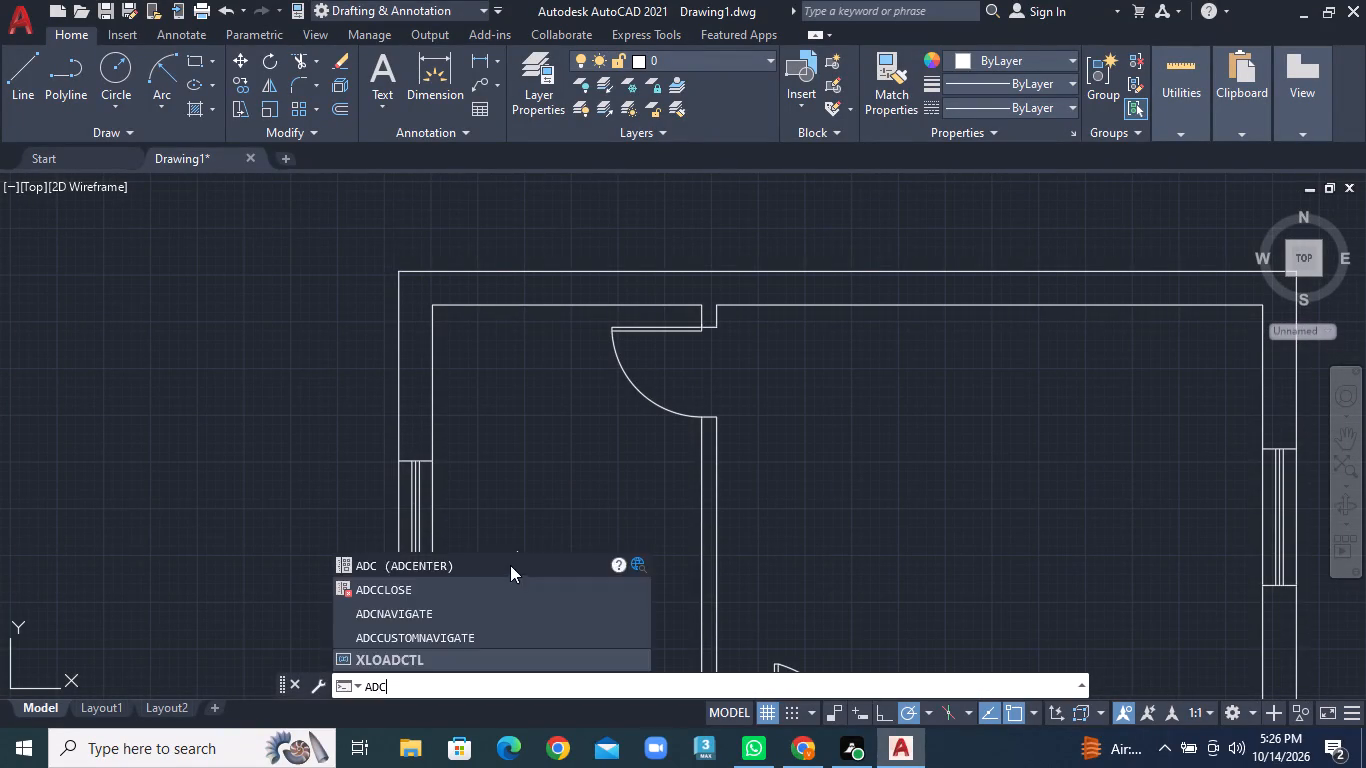
pyautogui.press('Return')
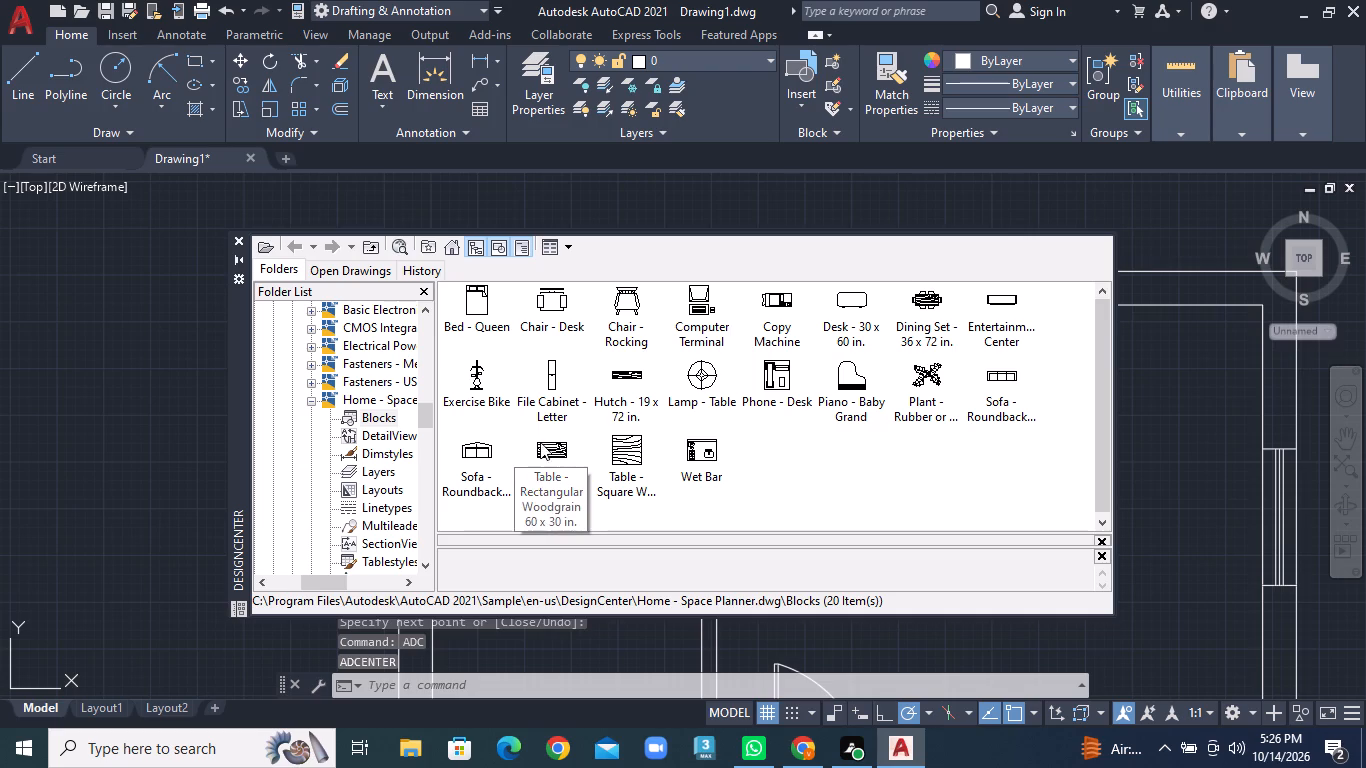
pyautogui.moveTo(477, 305); pyautogui.dragTo(300, 383)
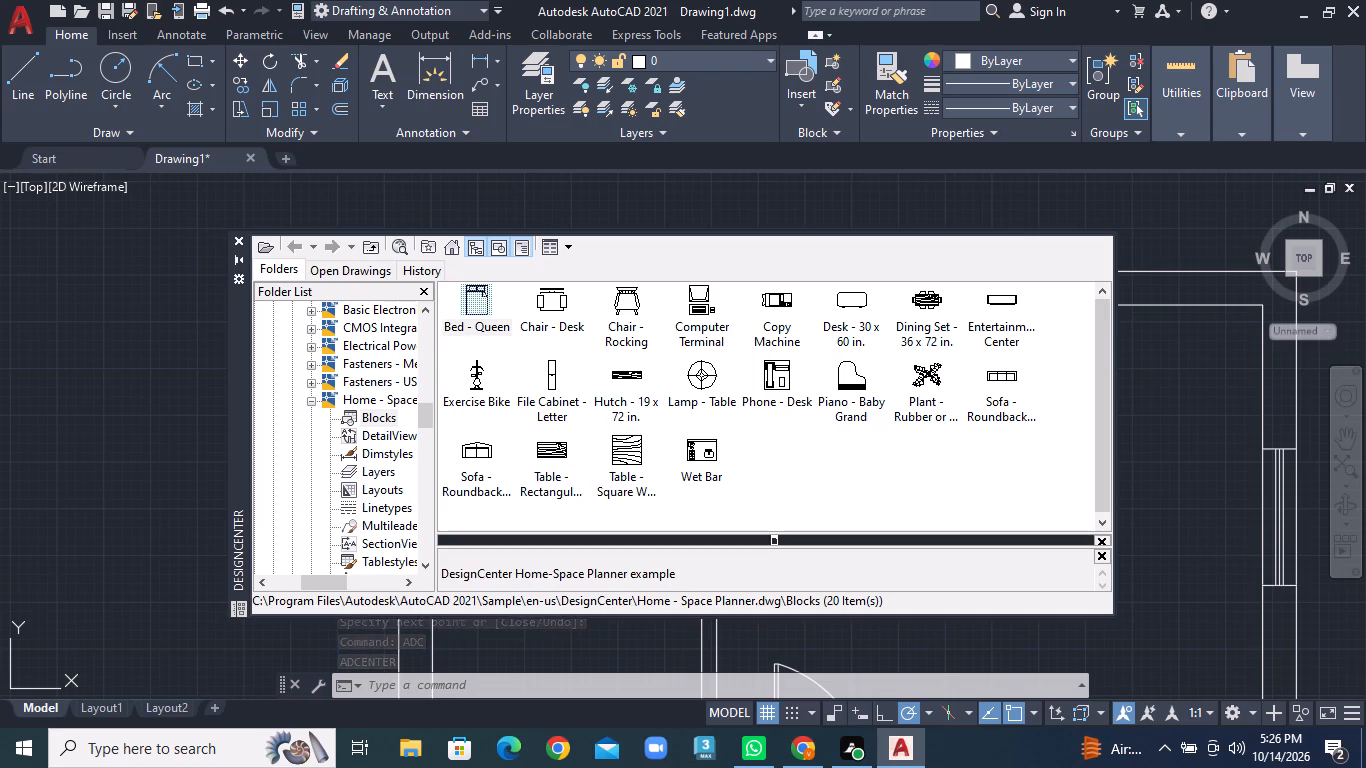
pyautogui.moveTo(300, 383); pyautogui.dragTo(74, 315)
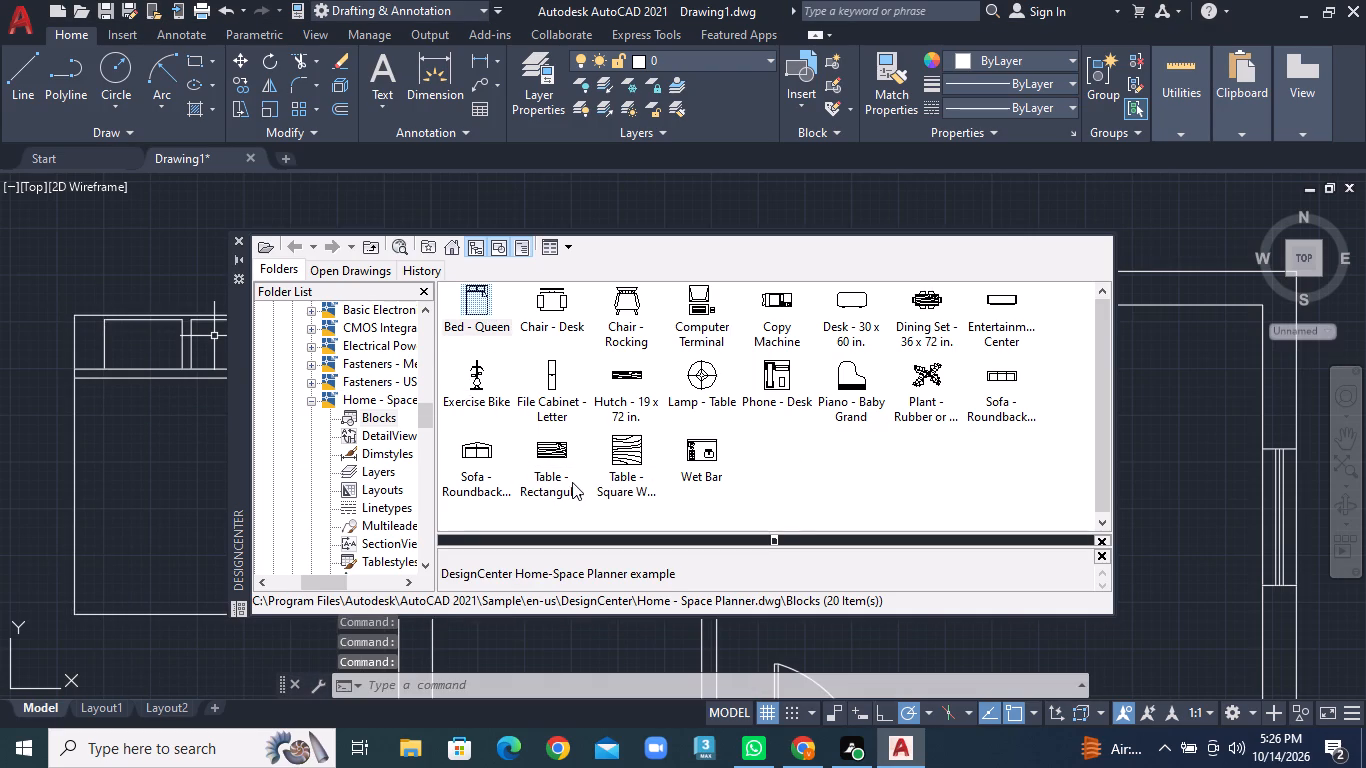
# Insert two Sofa - Roundback 7 ft. blocks, one above the other, near the window in the plan's upper right room.
pyautogui.moveTo(994, 377); pyautogui.dragTo(1045, 492)
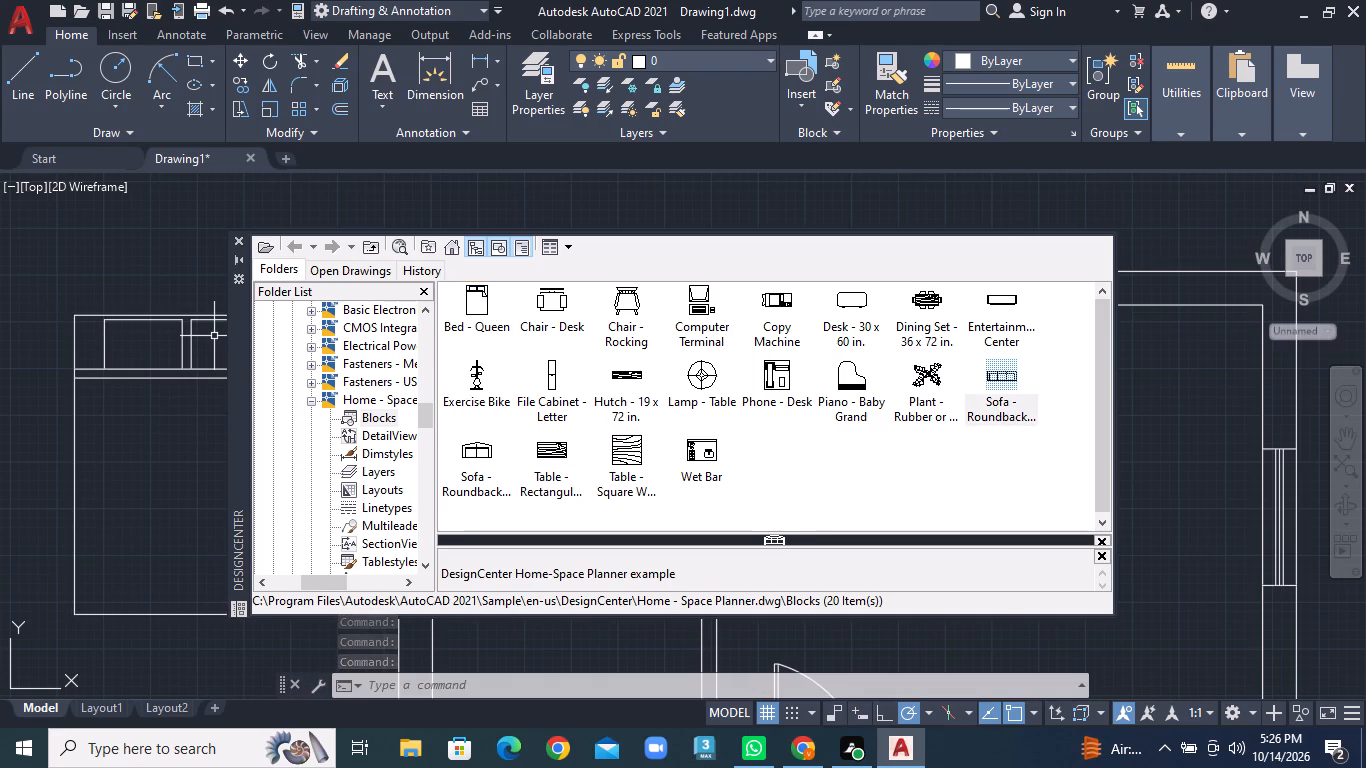
pyautogui.moveTo(1045, 492); pyautogui.dragTo(1171, 543)
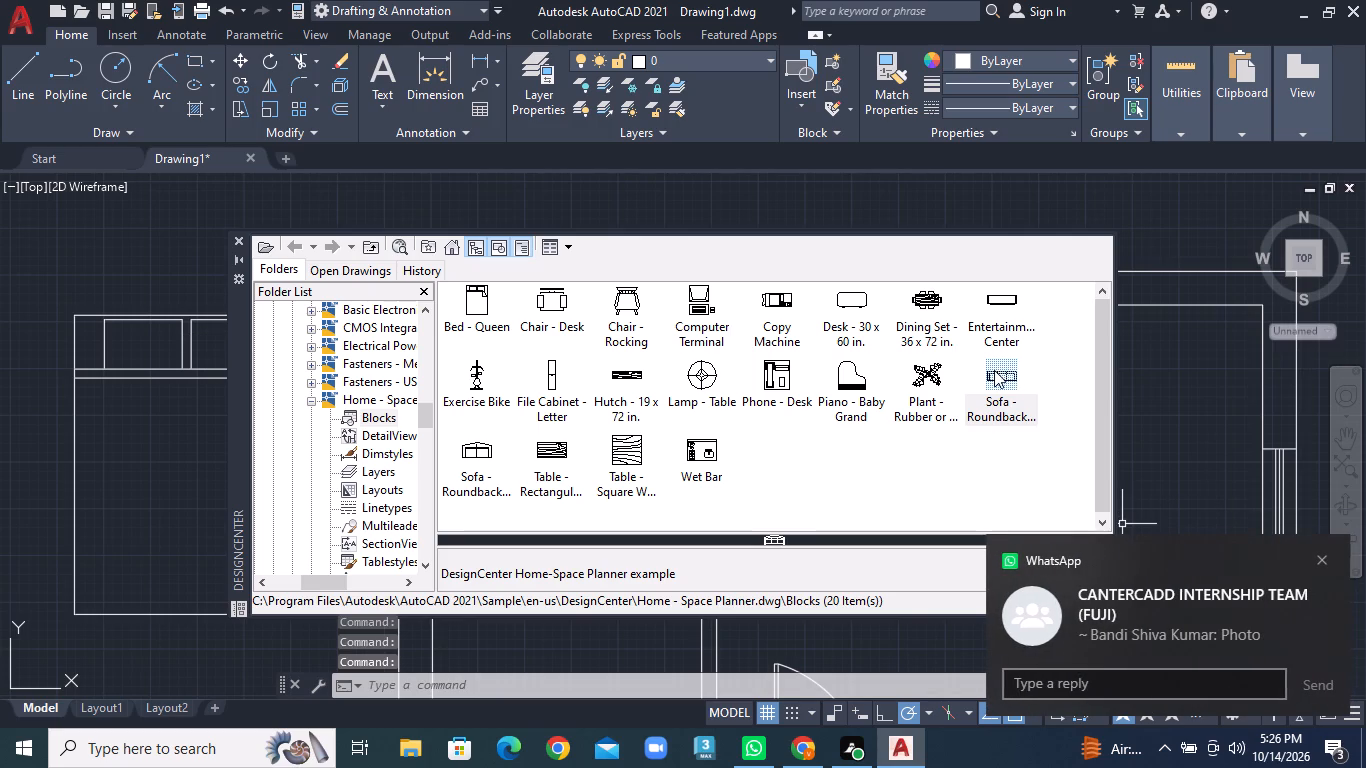
pyautogui.moveTo(994, 370); pyautogui.dragTo(1225, 385)
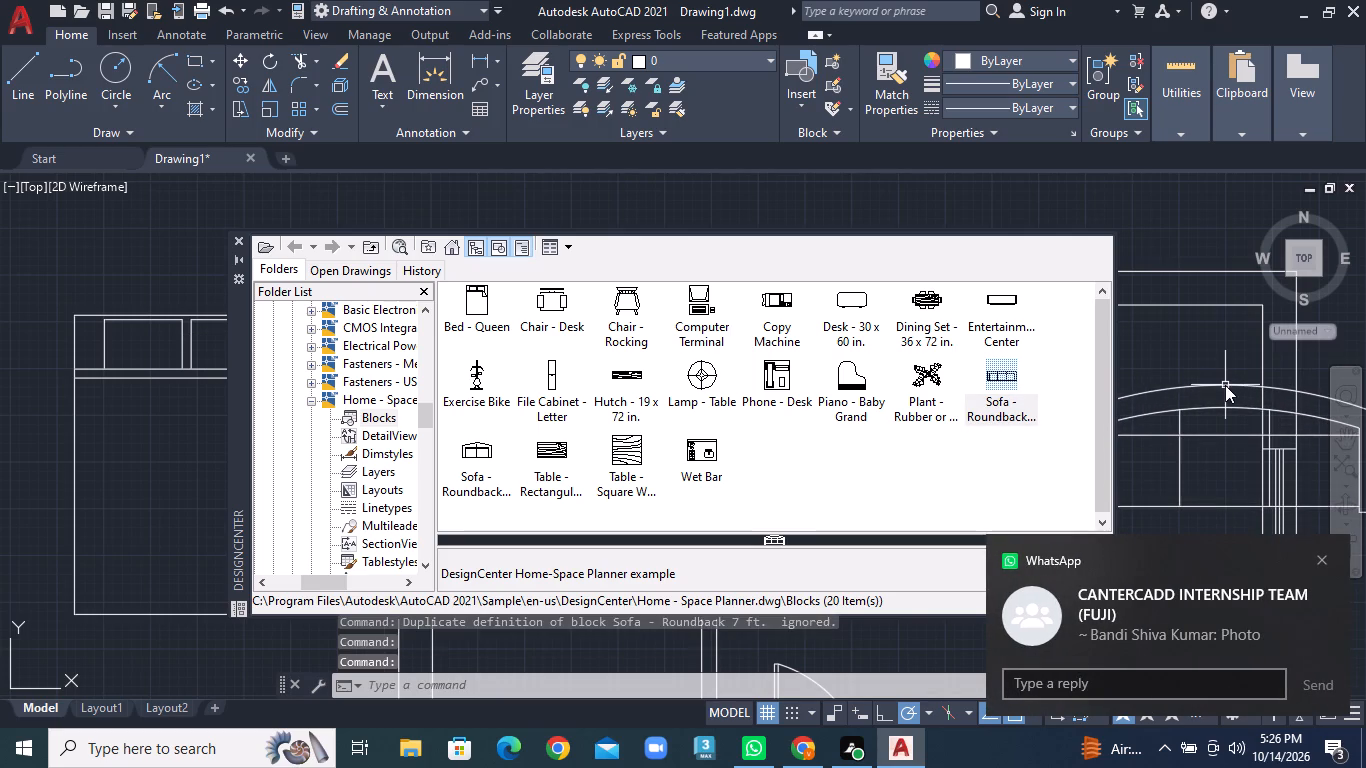
# Insert the Dining Set - 36 x 72 in. block left of the plan, at the top of the bed.
pyautogui.moveTo(935, 302); pyautogui.dragTo(312, 284)
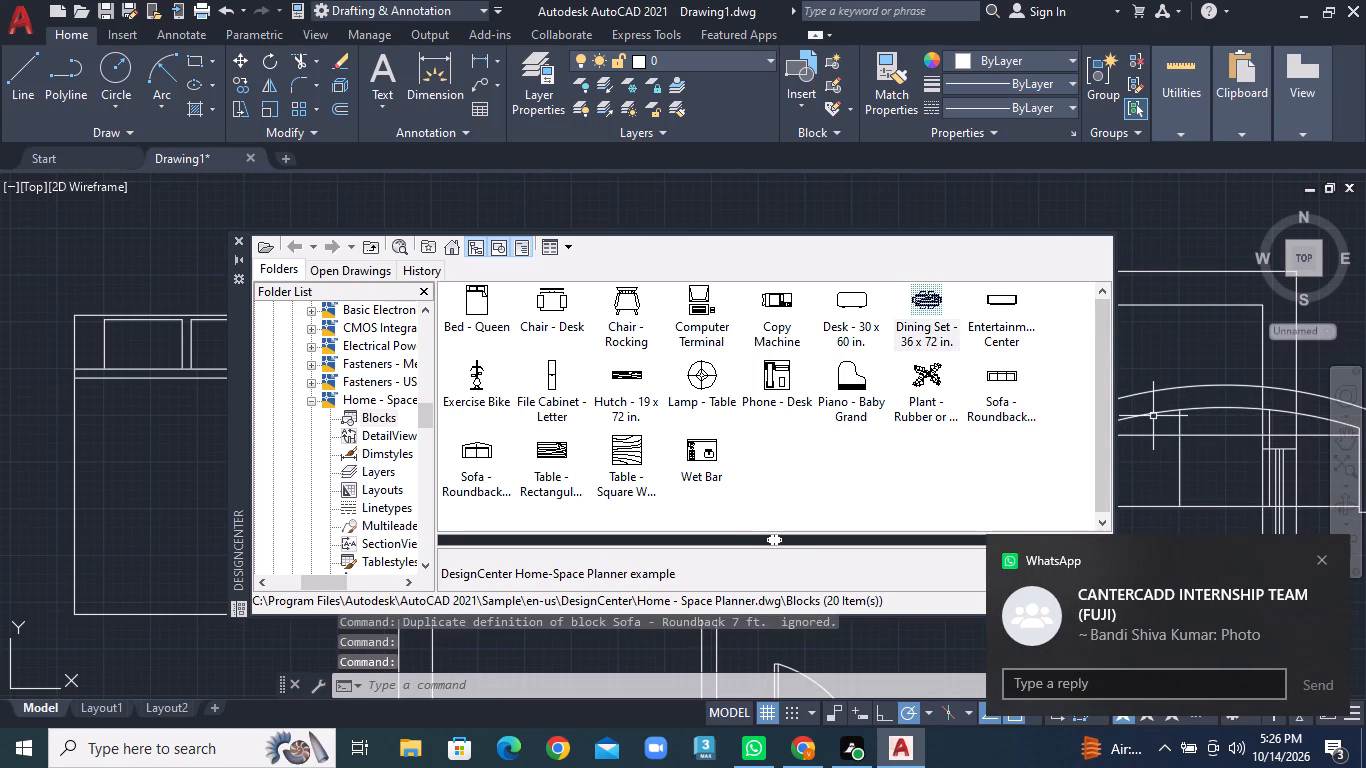
pyautogui.moveTo(312, 284); pyautogui.dragTo(143, 251)
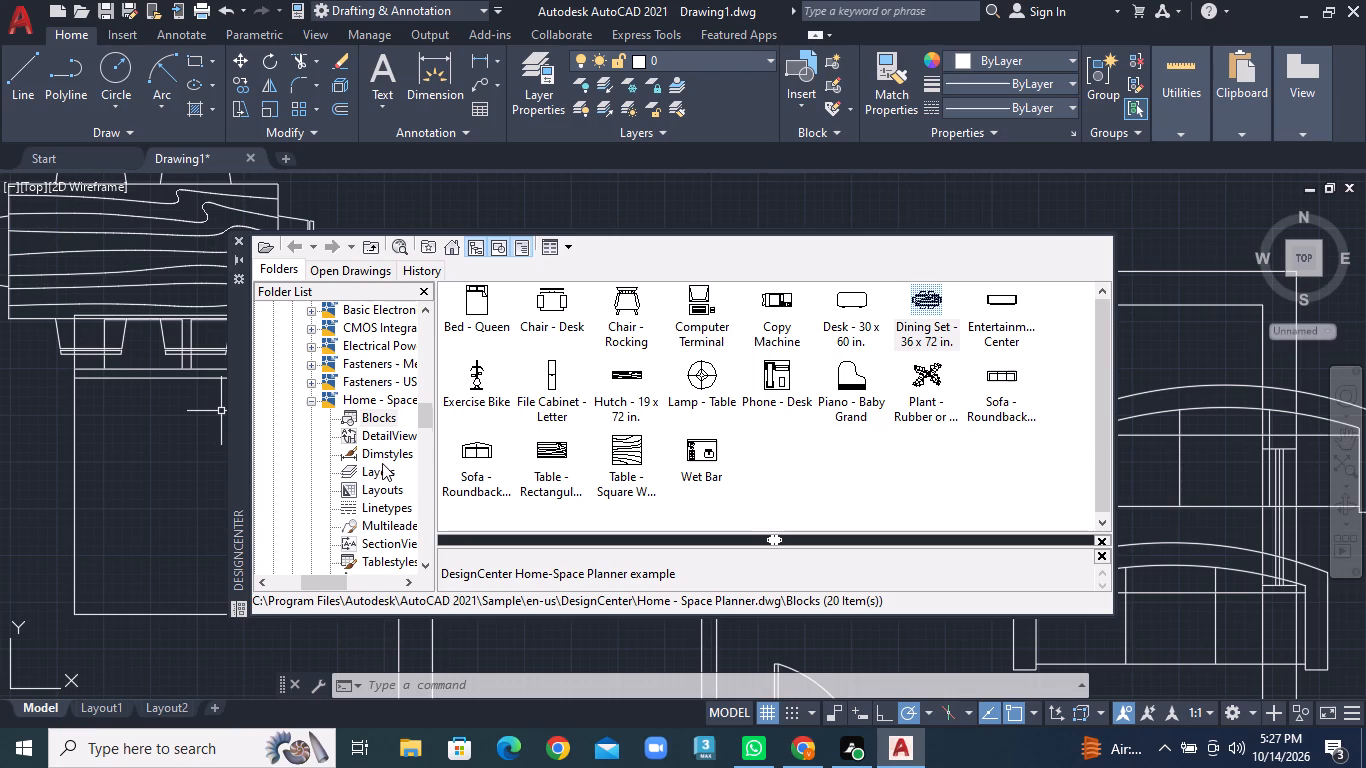
# Insert the Range-Oven - 30 in top and Microwave blocks from Kitchens.dwg beside the bed, left of the plan.
pyautogui.scroll(-4, 382, 463)
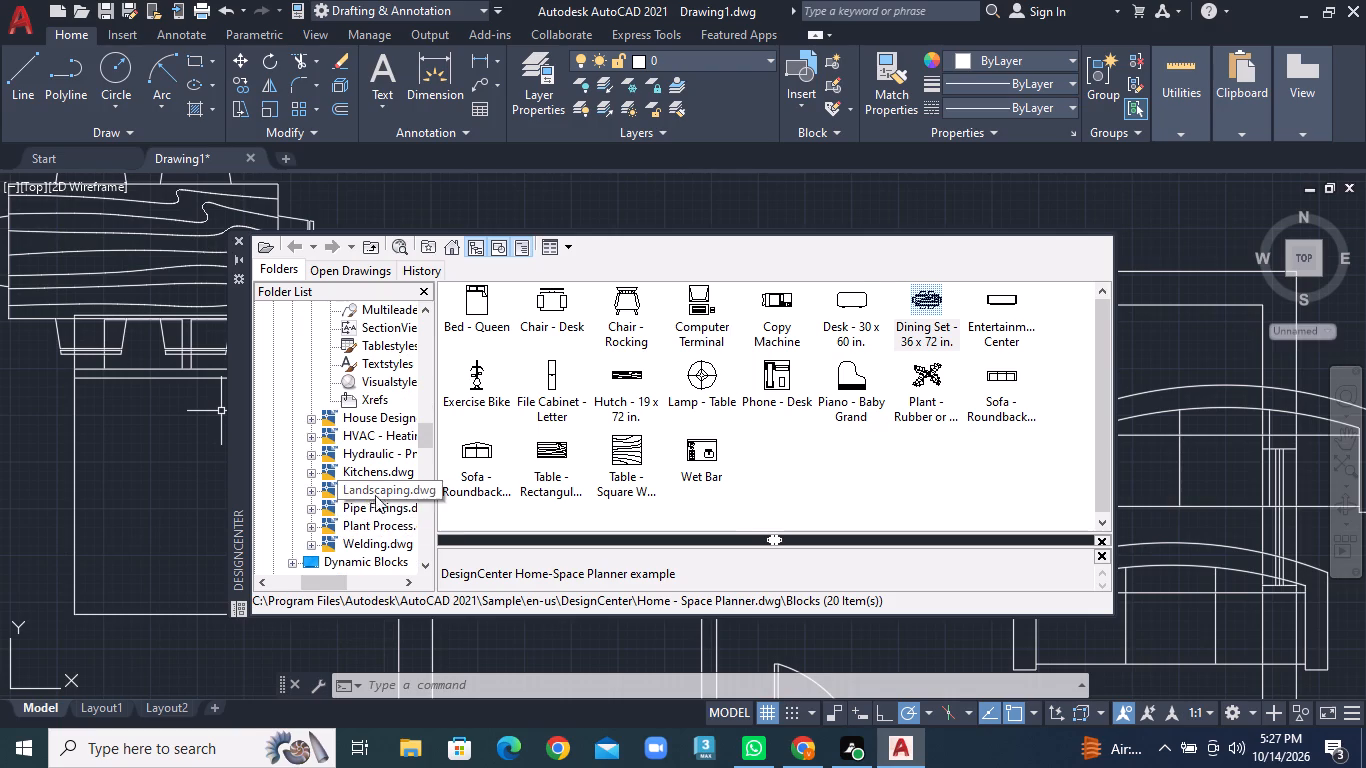
pyautogui.doubleClick(373, 476)
pyautogui.doubleClick(472, 307)
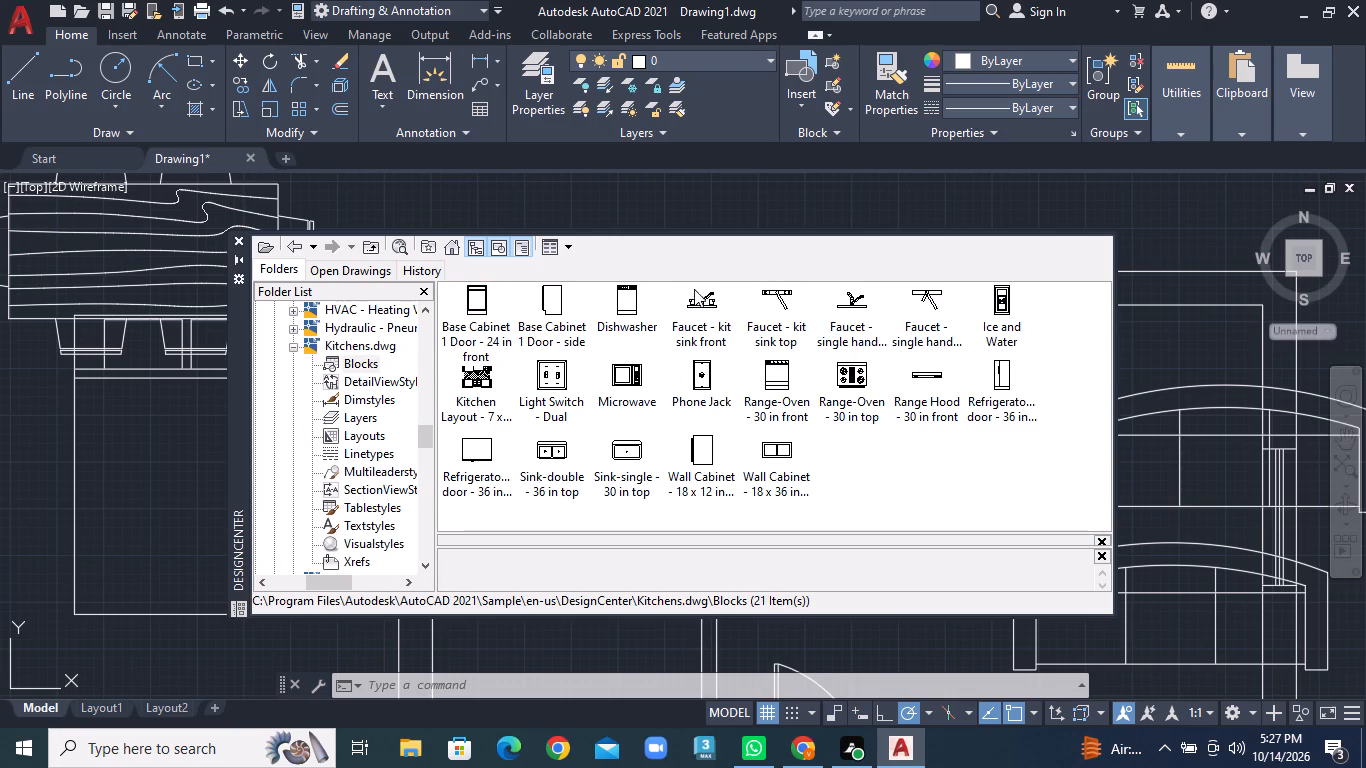
pyautogui.moveTo(712, 254); pyautogui.dragTo(641, 395, button='middle')
pyautogui.moveTo(843, 371); pyautogui.dragTo(698, 456)
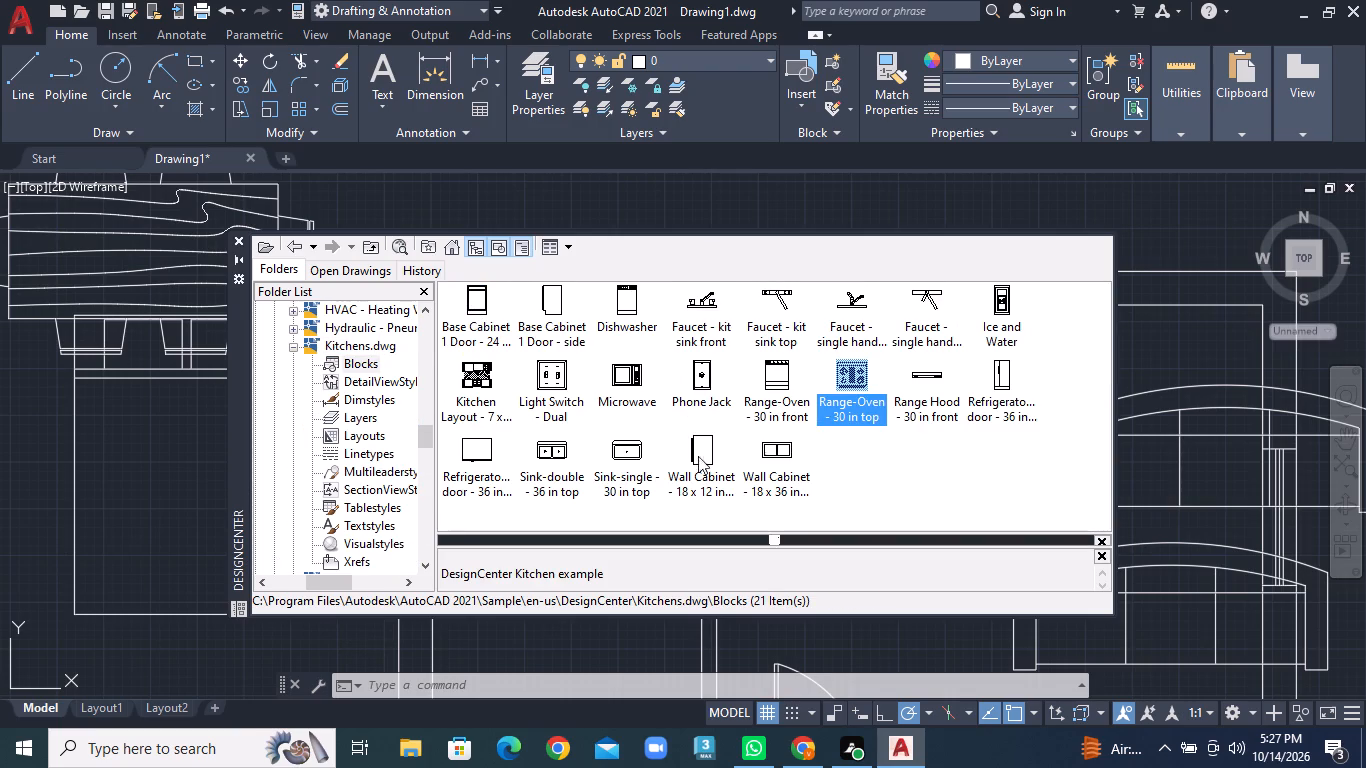
pyautogui.moveTo(698, 456); pyautogui.dragTo(65, 594)
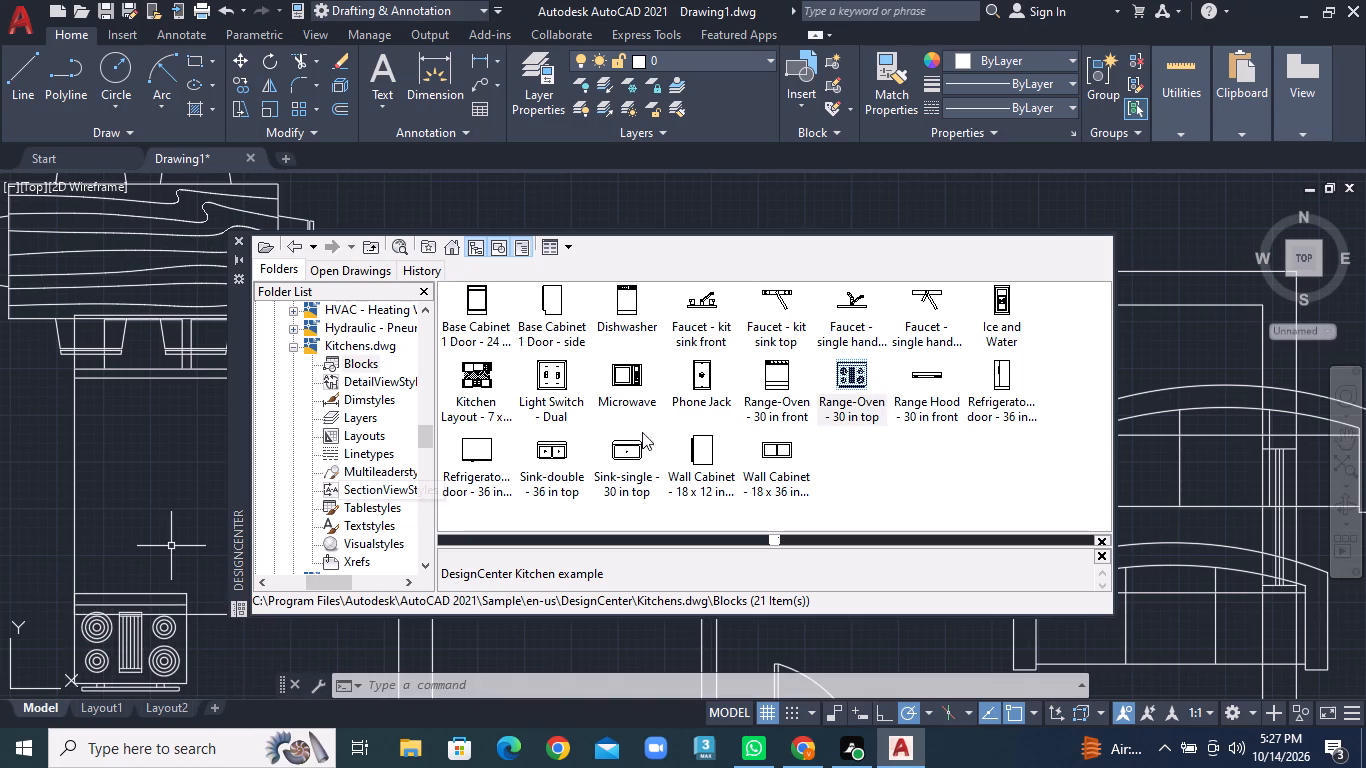
pyautogui.moveTo(633, 375); pyautogui.dragTo(0, 498)
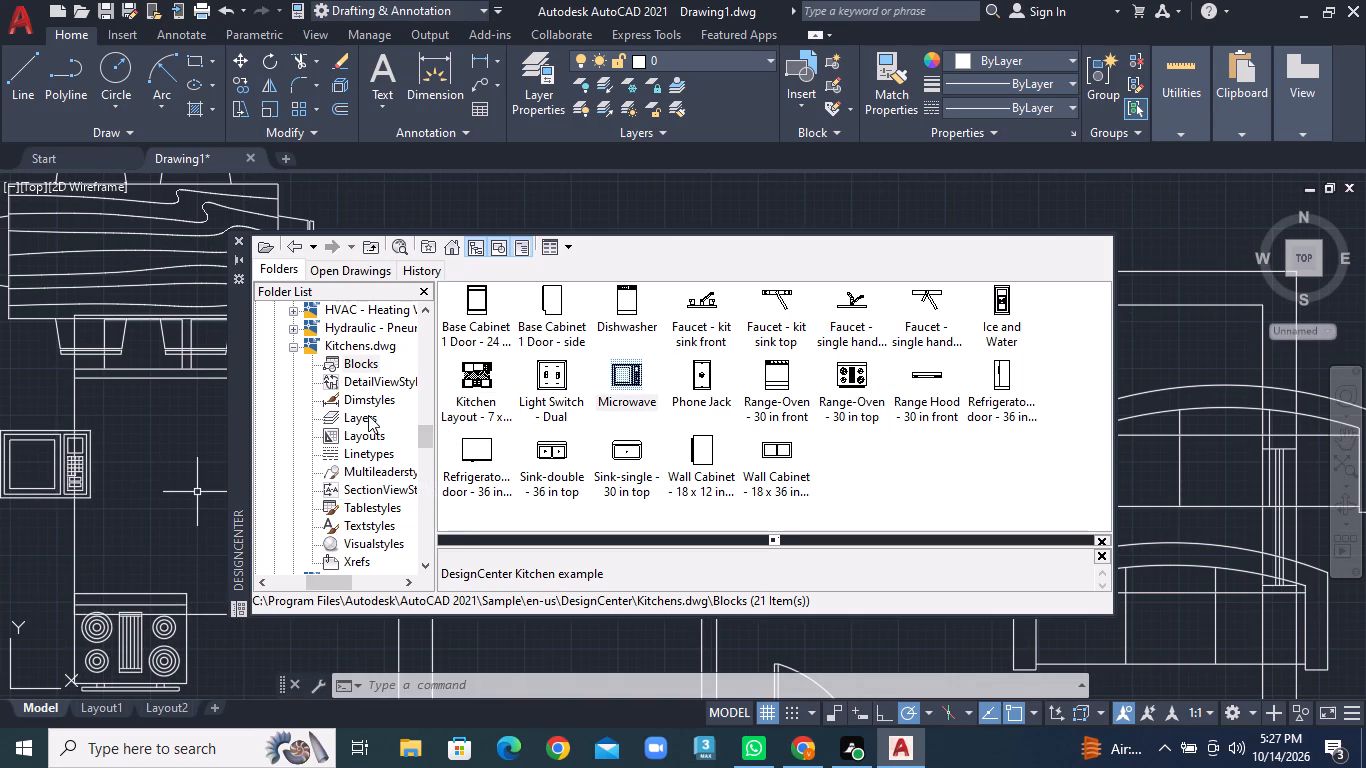
# Insert two Toilet - top blocks from House Designer.dwg side by side over the plan's top wall, and close DesignCenter.
pyautogui.scroll(1, 358, 397)
pyautogui.doubleClick(353, 350)
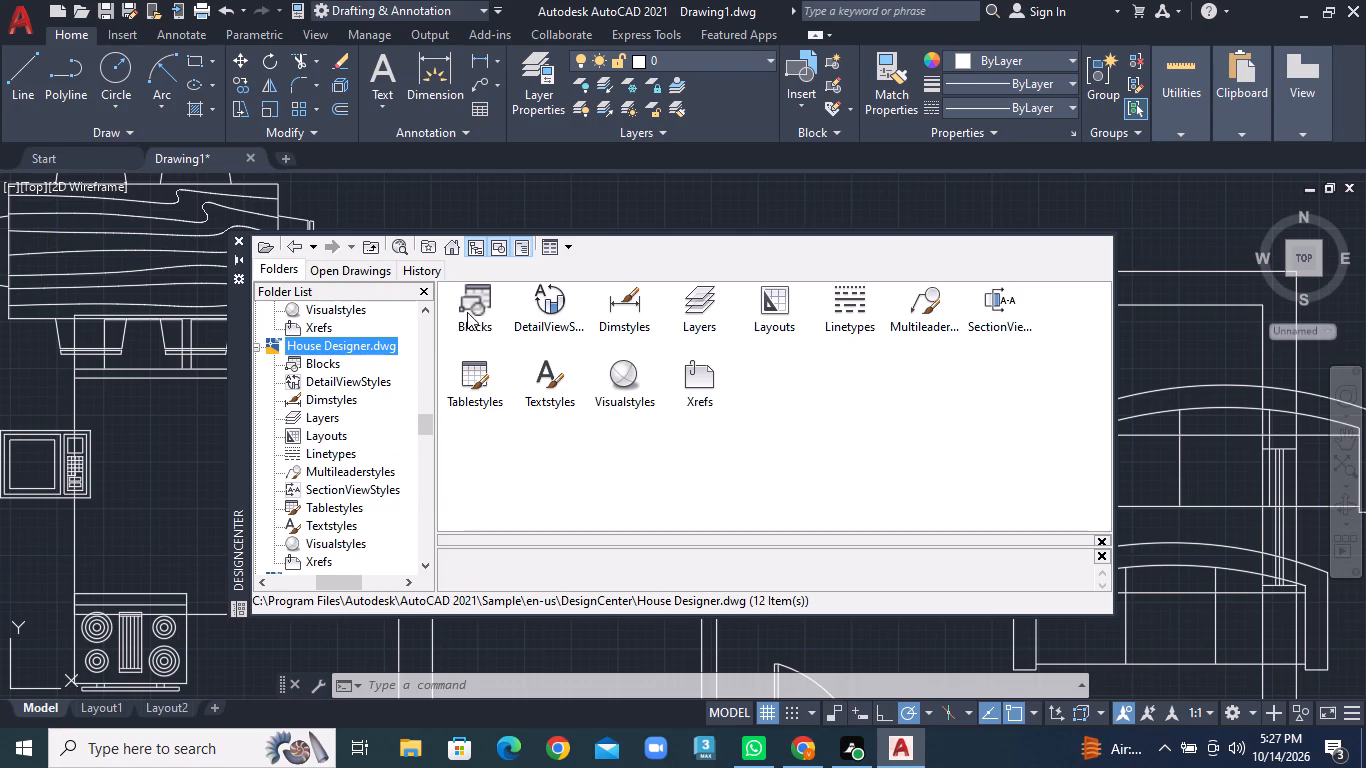
pyautogui.doubleClick(468, 311)
pyautogui.moveTo(474, 448); pyautogui.dragTo(1018, 320)
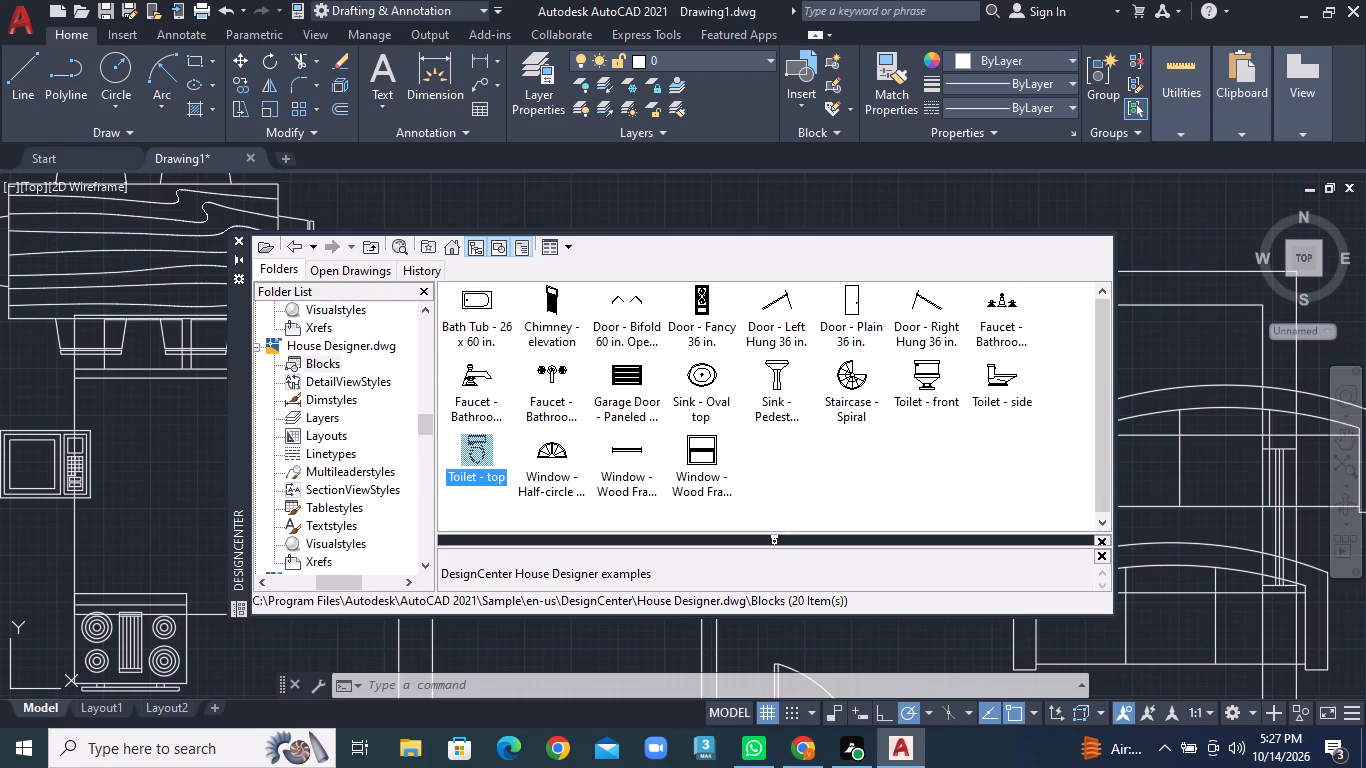
pyautogui.moveTo(1018, 320); pyautogui.dragTo(1059, 309)
pyautogui.moveTo(1062, 307); pyautogui.dragTo(1181, 219)
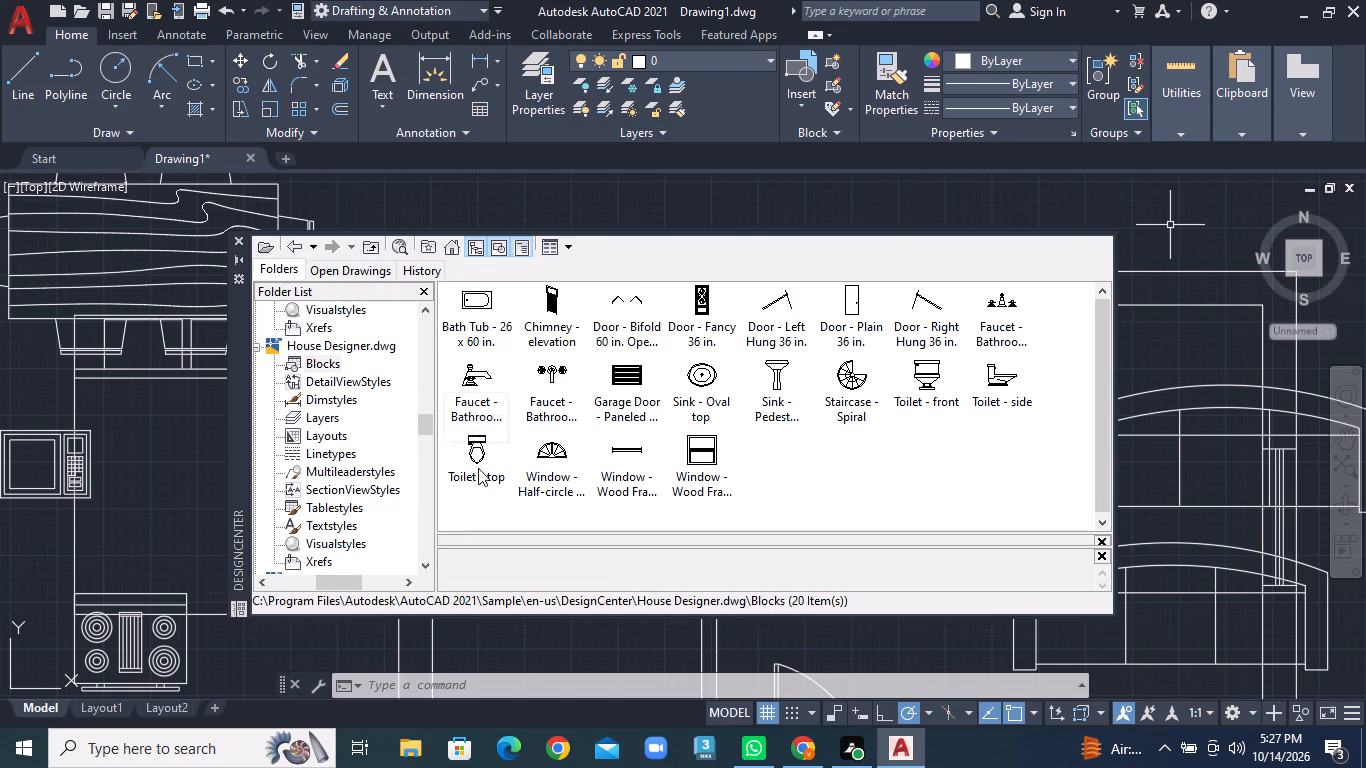
pyautogui.moveTo(475, 446); pyautogui.dragTo(716, 188)
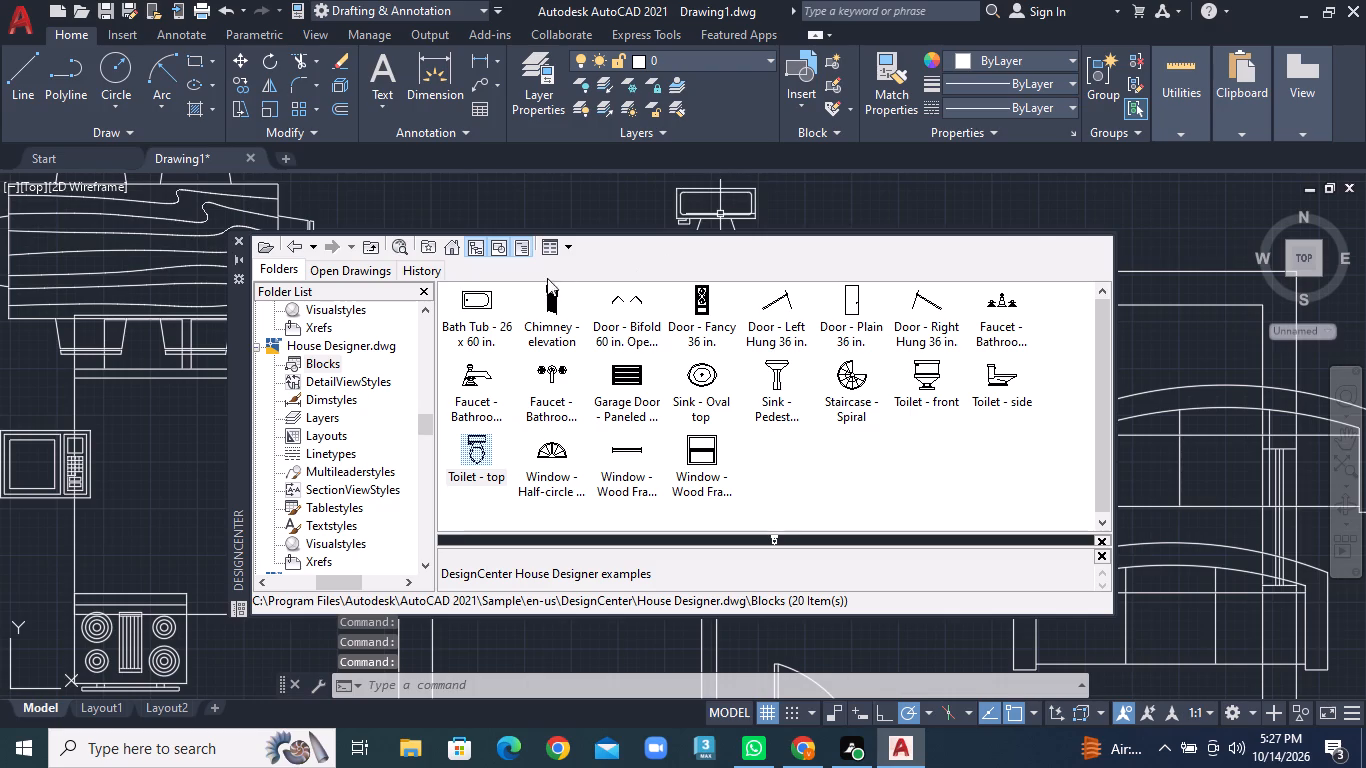
pyautogui.moveTo(469, 442); pyautogui.dragTo(910, 182)
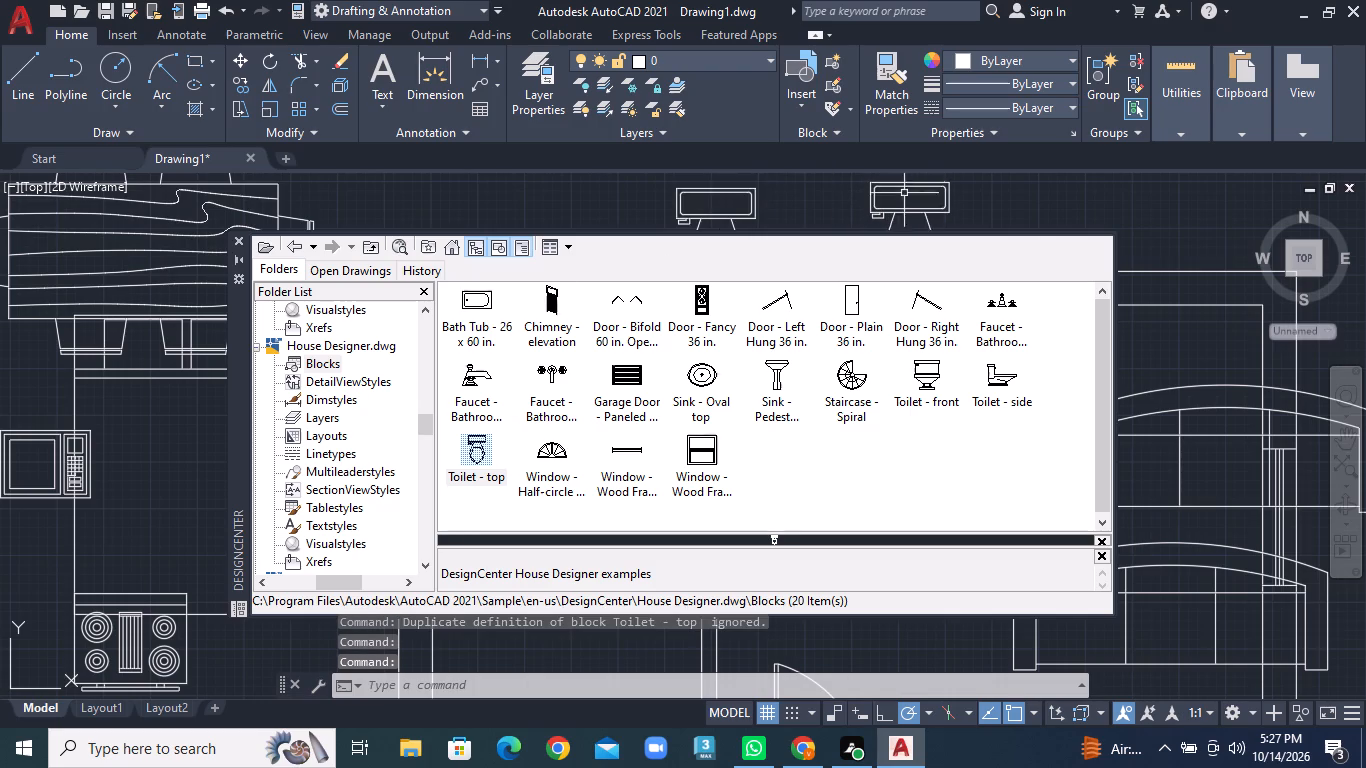
pyautogui.click(239, 239)
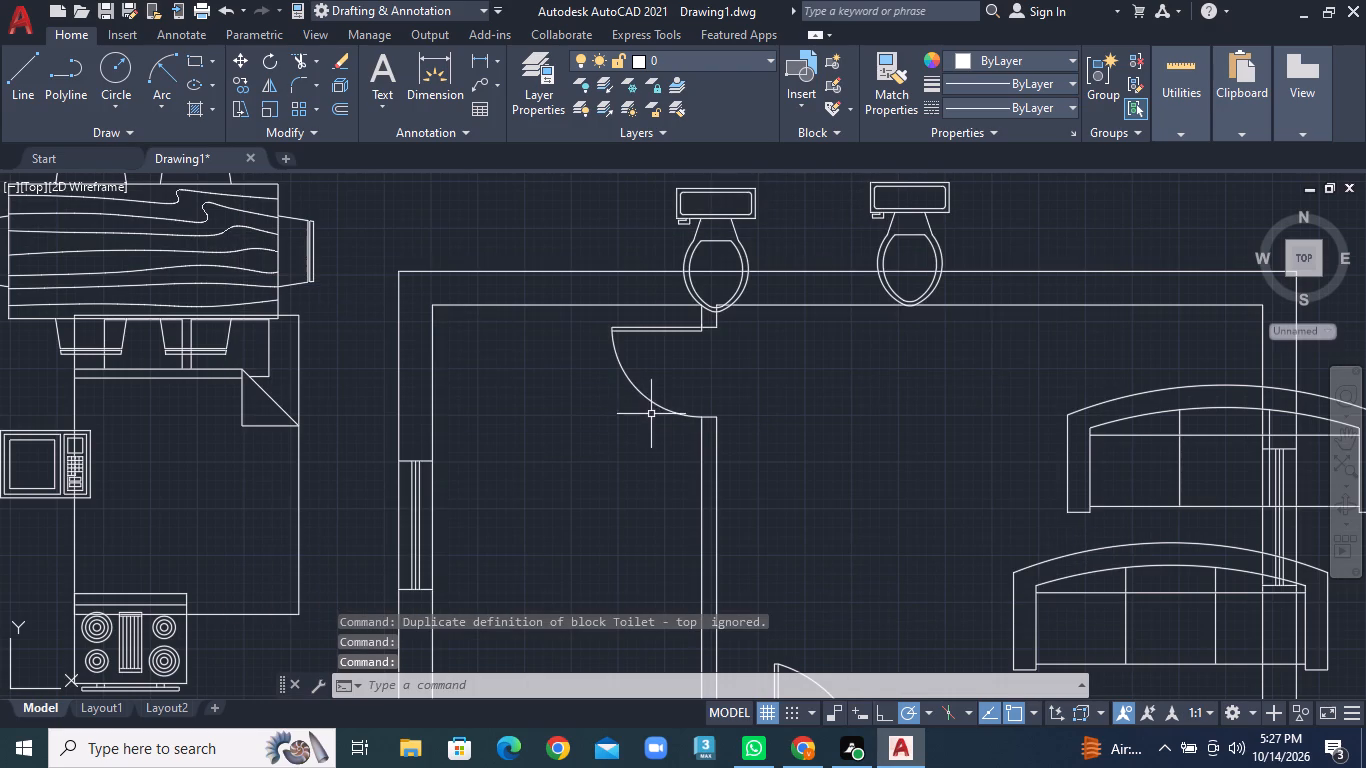
# Move the upper sofa out of the plan into the empty area beyond the right outer wall.
pyautogui.scroll(-1, 727, 443)
pyautogui.moveTo(747, 451); pyautogui.dragTo(671, 324, button='middle')
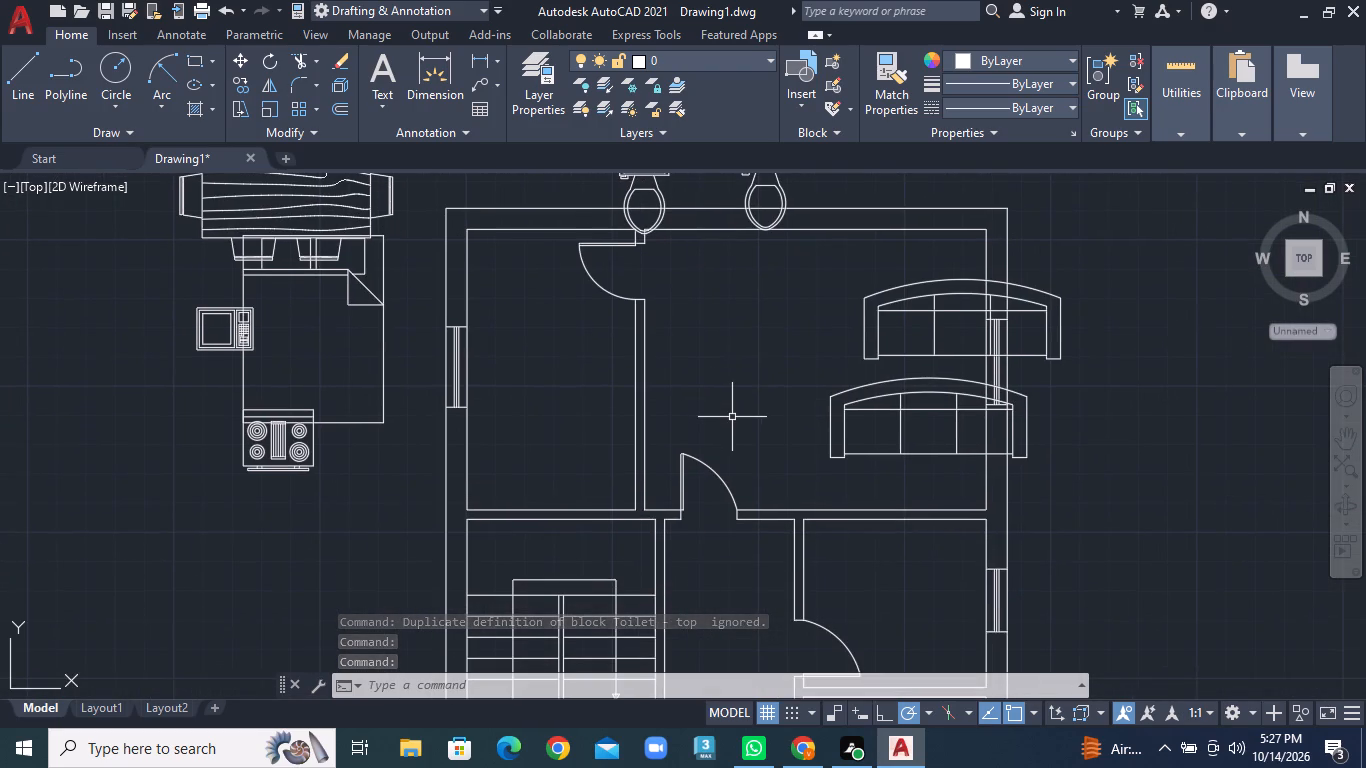
pyautogui.scroll(-1, 737, 417)
pyautogui.click(873, 367)
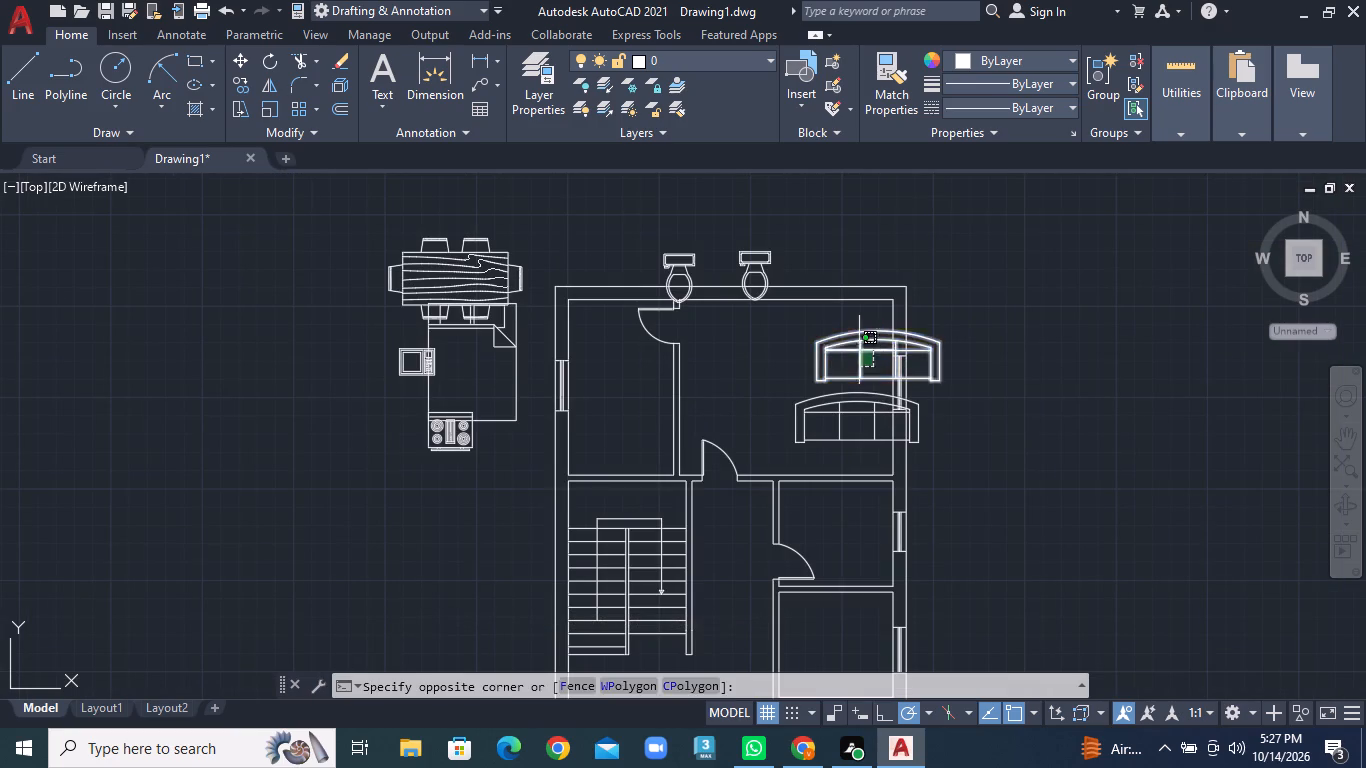
pyautogui.click(859, 347)
pyautogui.rightClick(859, 347)
pyautogui.click(889, 382)
pyautogui.click(859, 363)
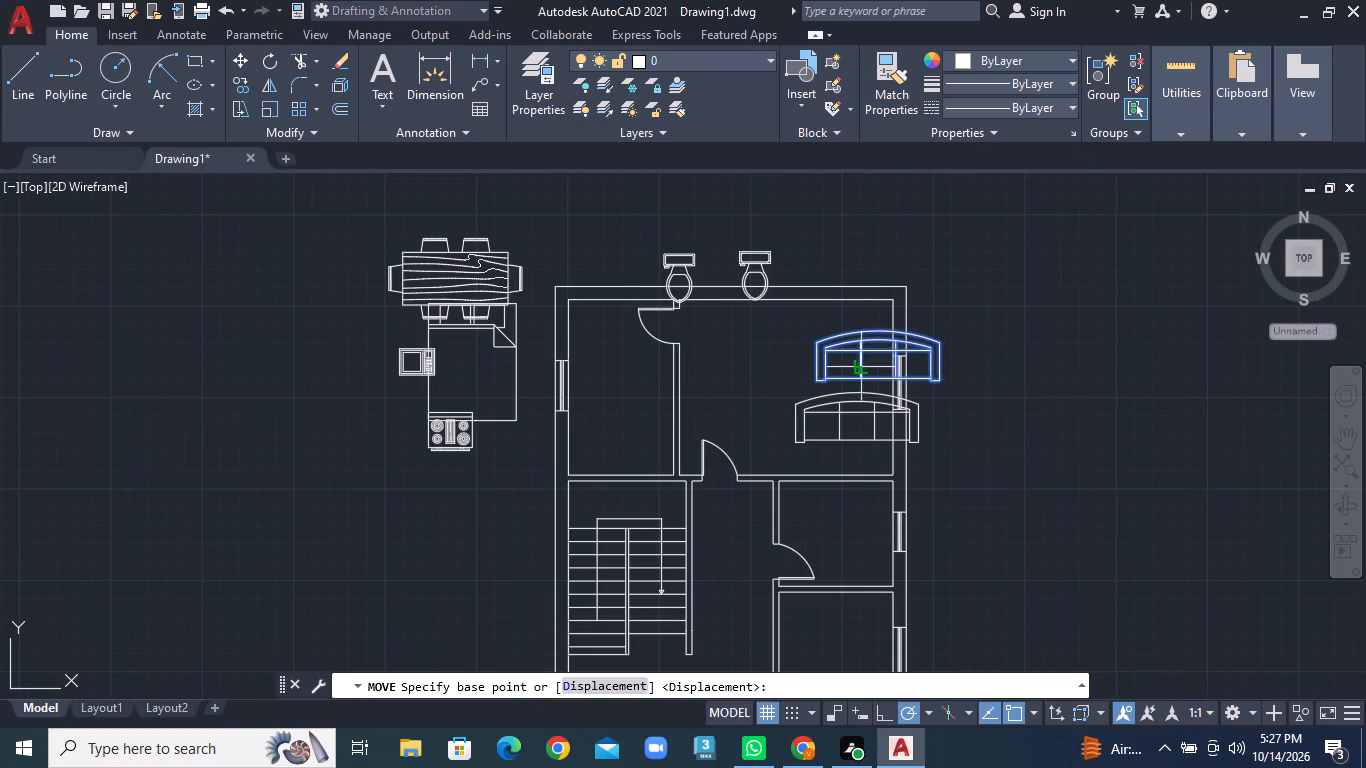
pyautogui.click(1017, 357)
# Move the other sofa out of the plan to just below the first one, beyond the right outer wall.
pyautogui.click(837, 403)
pyautogui.rightClick(837, 403)
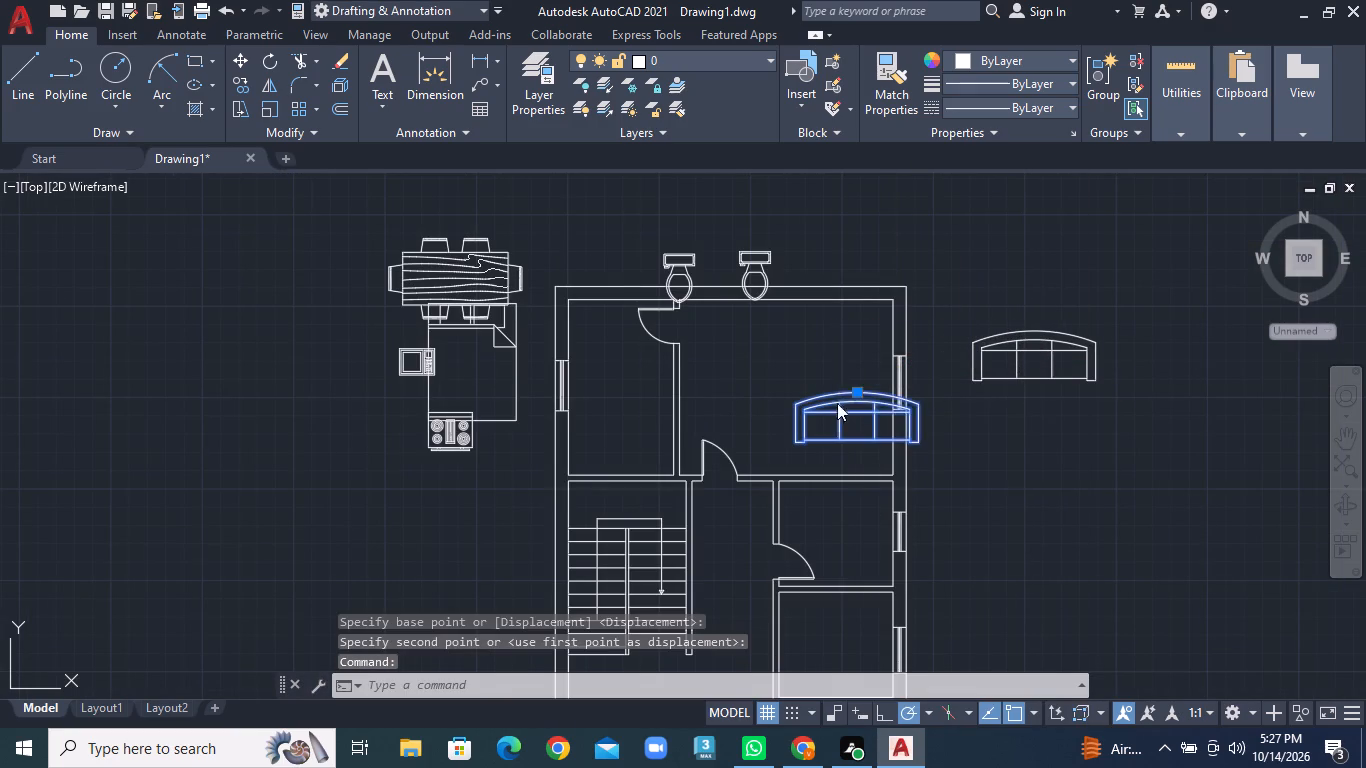
pyautogui.click(888, 388)
pyautogui.click(827, 408)
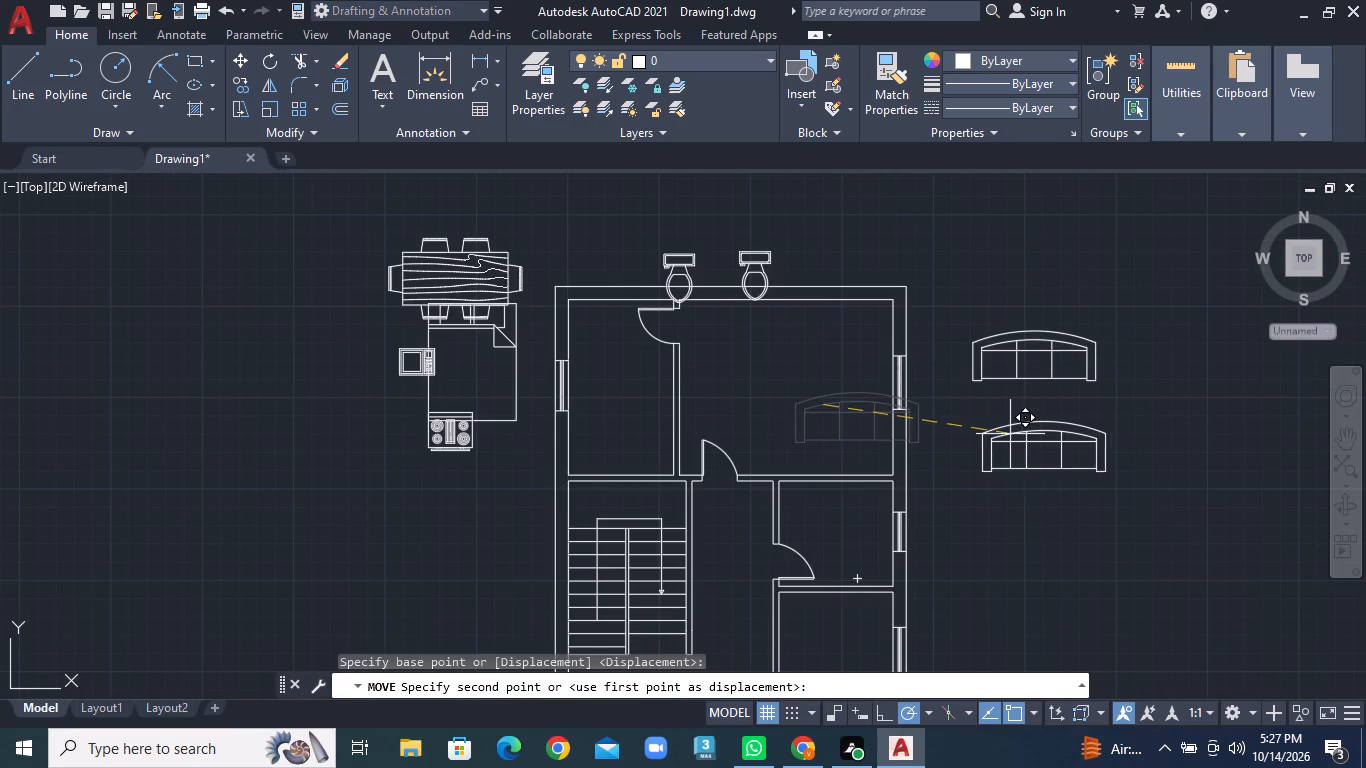
pyautogui.click(1034, 433)
# Move the dining set into the lower left room below the staircase, beside the left wall's window.
pyautogui.moveTo(732, 519); pyautogui.dragTo(759, 315, button='middle')
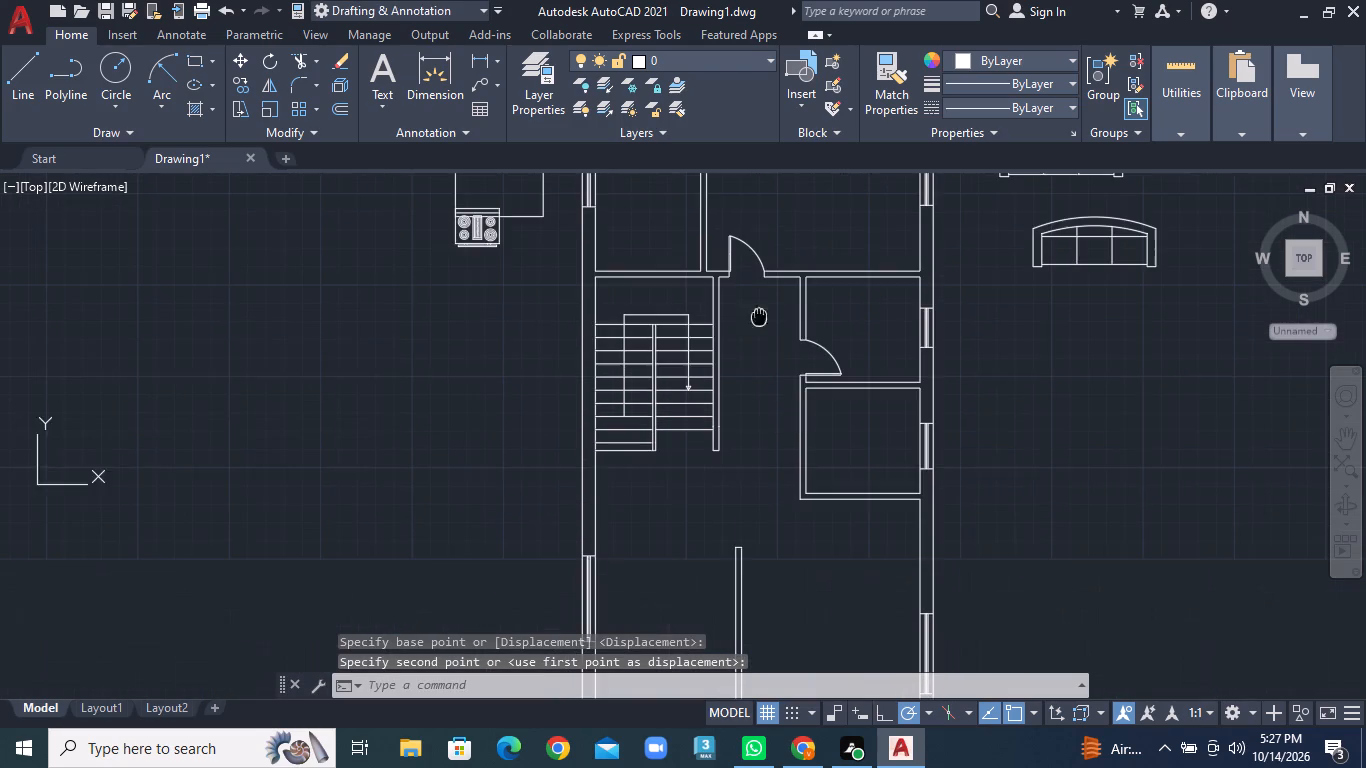
pyautogui.scroll(-2, 699, 356)
pyautogui.moveTo(699, 362); pyautogui.dragTo(693, 373, button='middle')
pyautogui.click(600, 258)
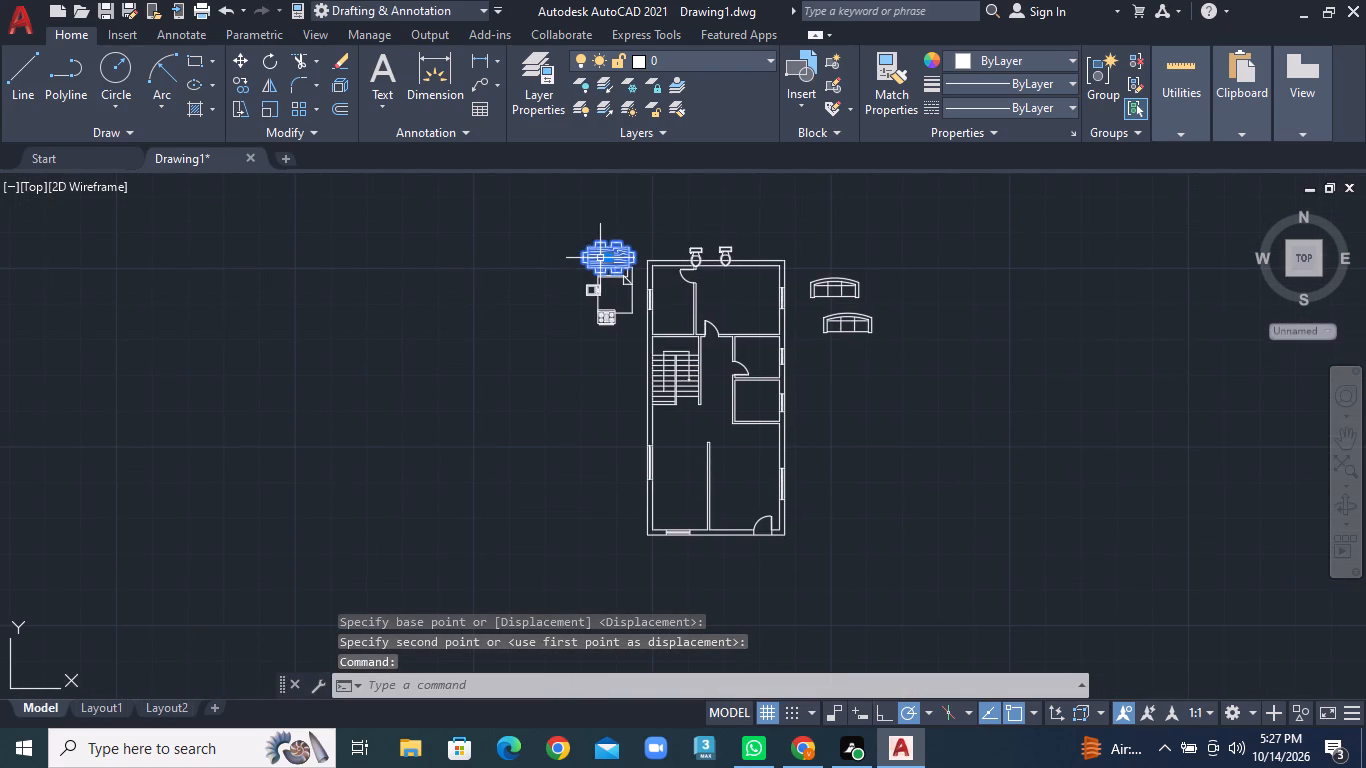
pyautogui.rightClick(600, 258)
pyautogui.click(651, 383)
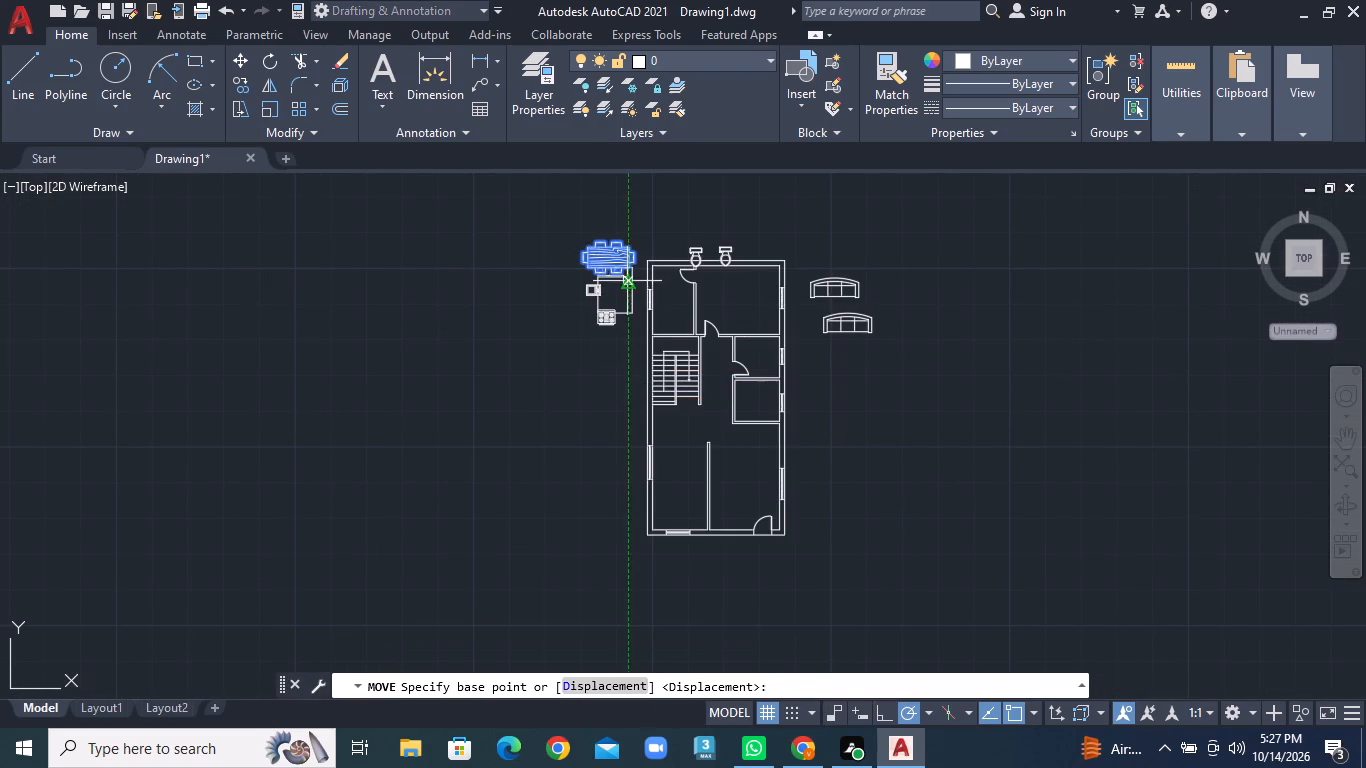
pyautogui.click(611, 251)
pyautogui.scroll(2, 646, 430)
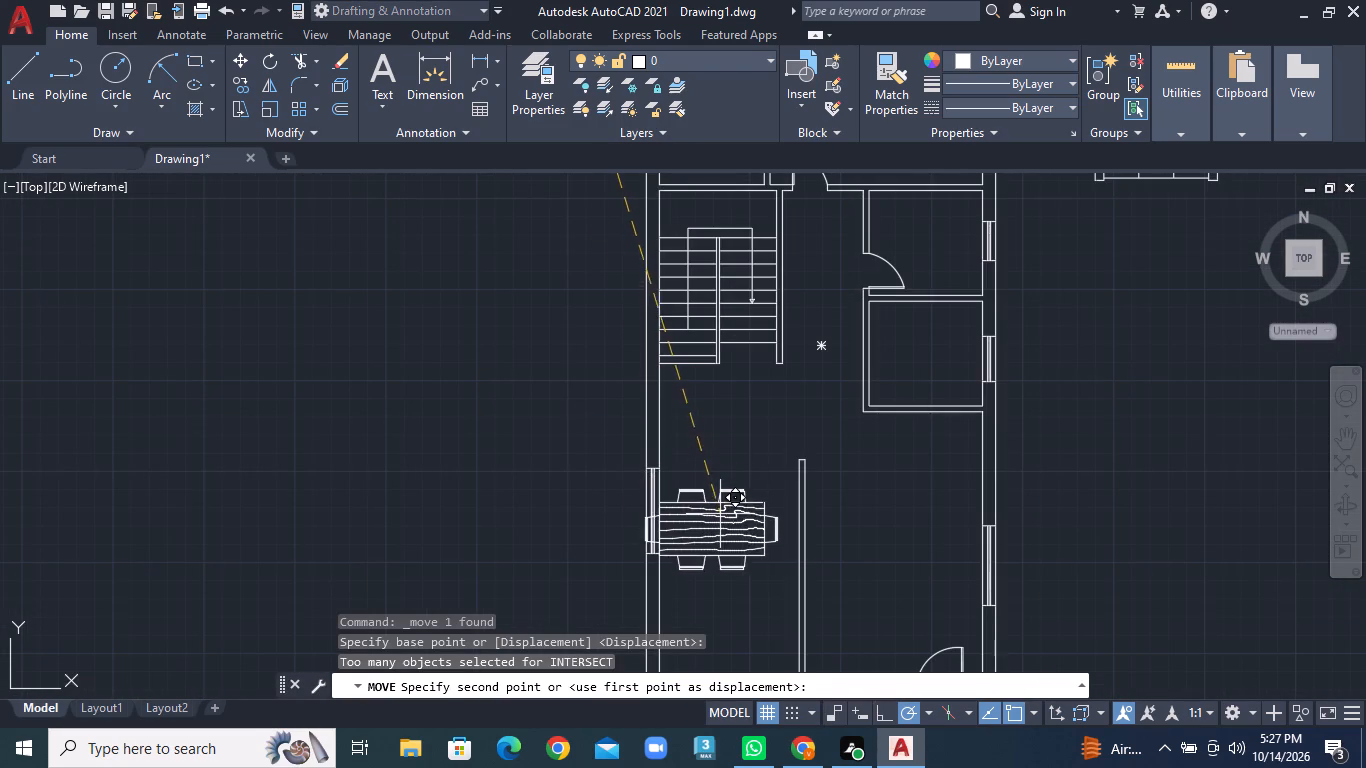
pyautogui.click(734, 527)
pyautogui.rightClick(735, 527)
# Rotate the dining set 90° so its length runs parallel to the side walls.
pyautogui.doubleClick(685, 531)
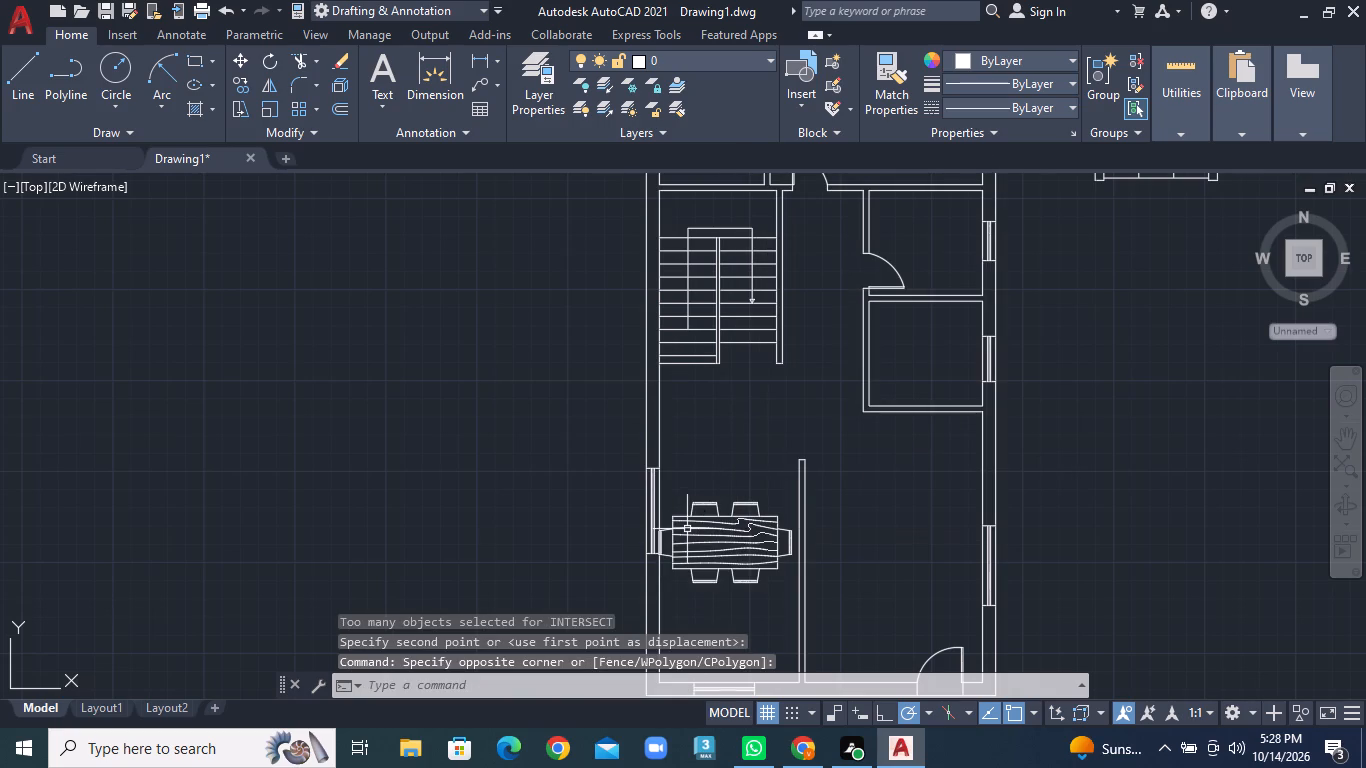
pyautogui.click(688, 529)
pyautogui.click(711, 511)
pyautogui.rightClick(711, 511)
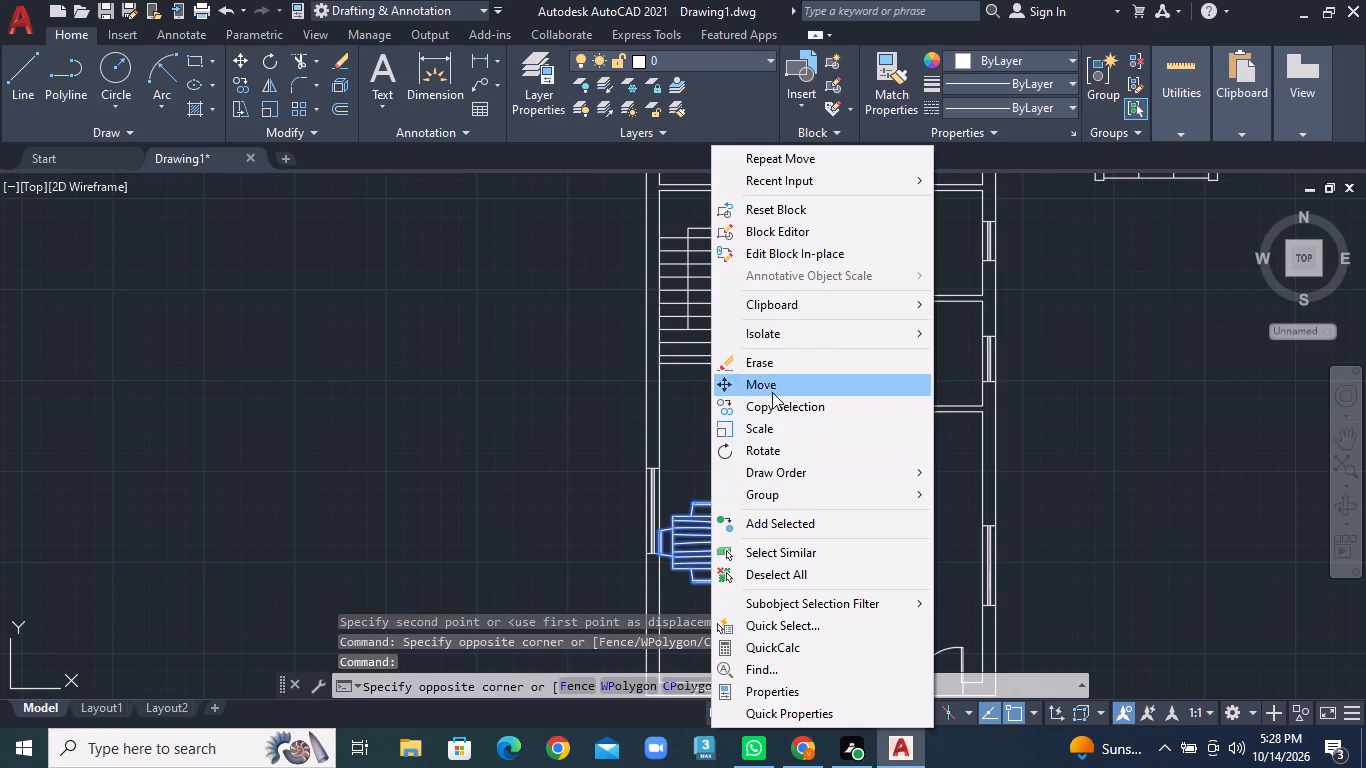
pyautogui.click(764, 448)
pyautogui.click(758, 525)
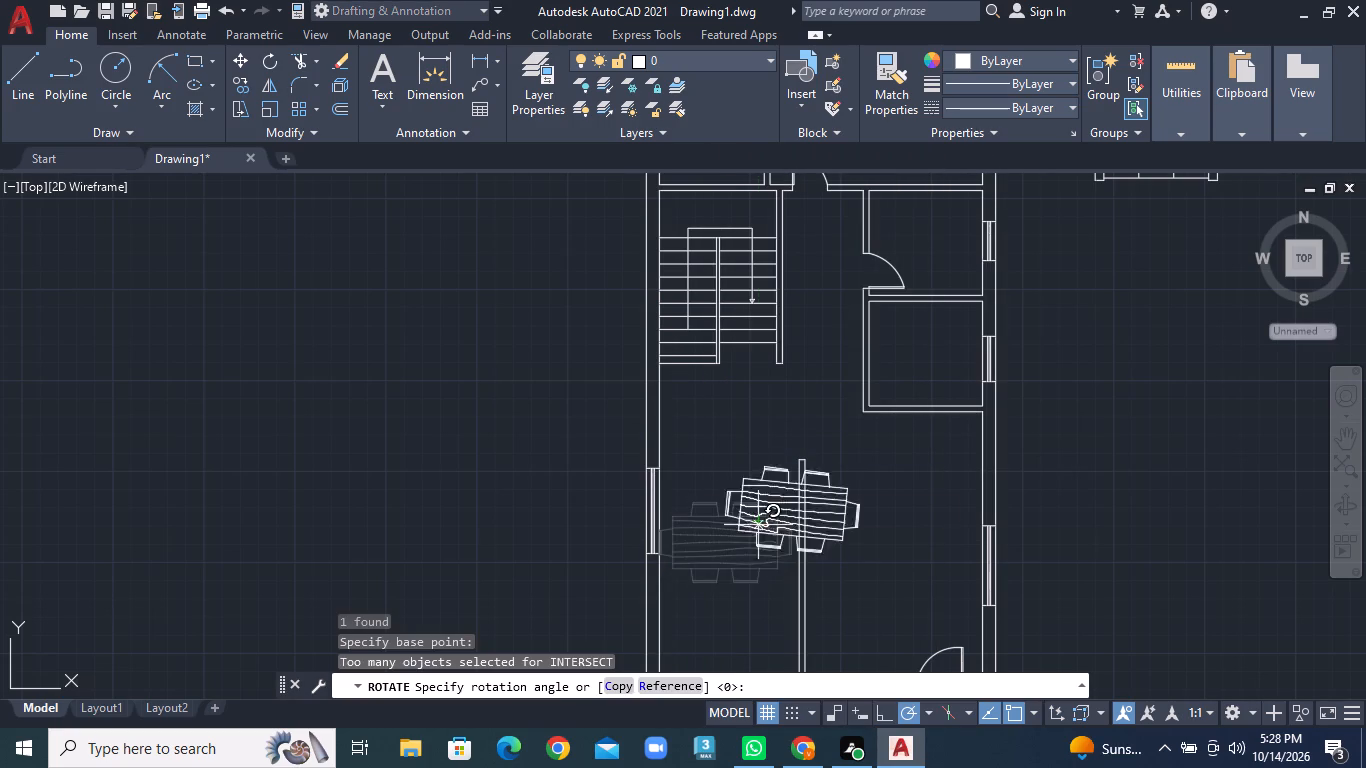
pyautogui.click(757, 452)
# Move the rotated dining set away from the partition to the middle of the lower left room, beside the left wall's window.
pyautogui.moveTo(780, 560); pyautogui.dragTo(776, 512, button='middle')
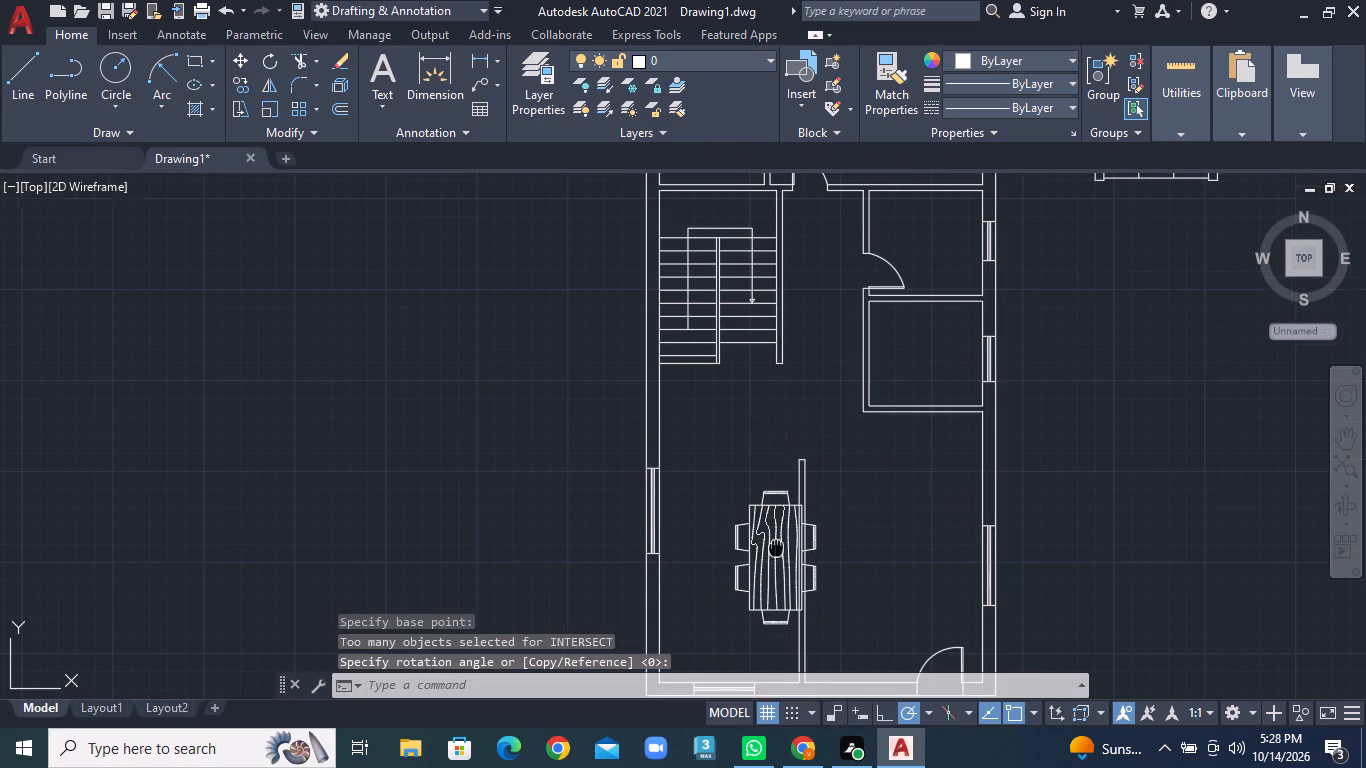
pyautogui.moveTo(776, 512); pyautogui.dragTo(783, 453, button='middle')
pyautogui.click(783, 452)
pyautogui.rightClick(783, 452)
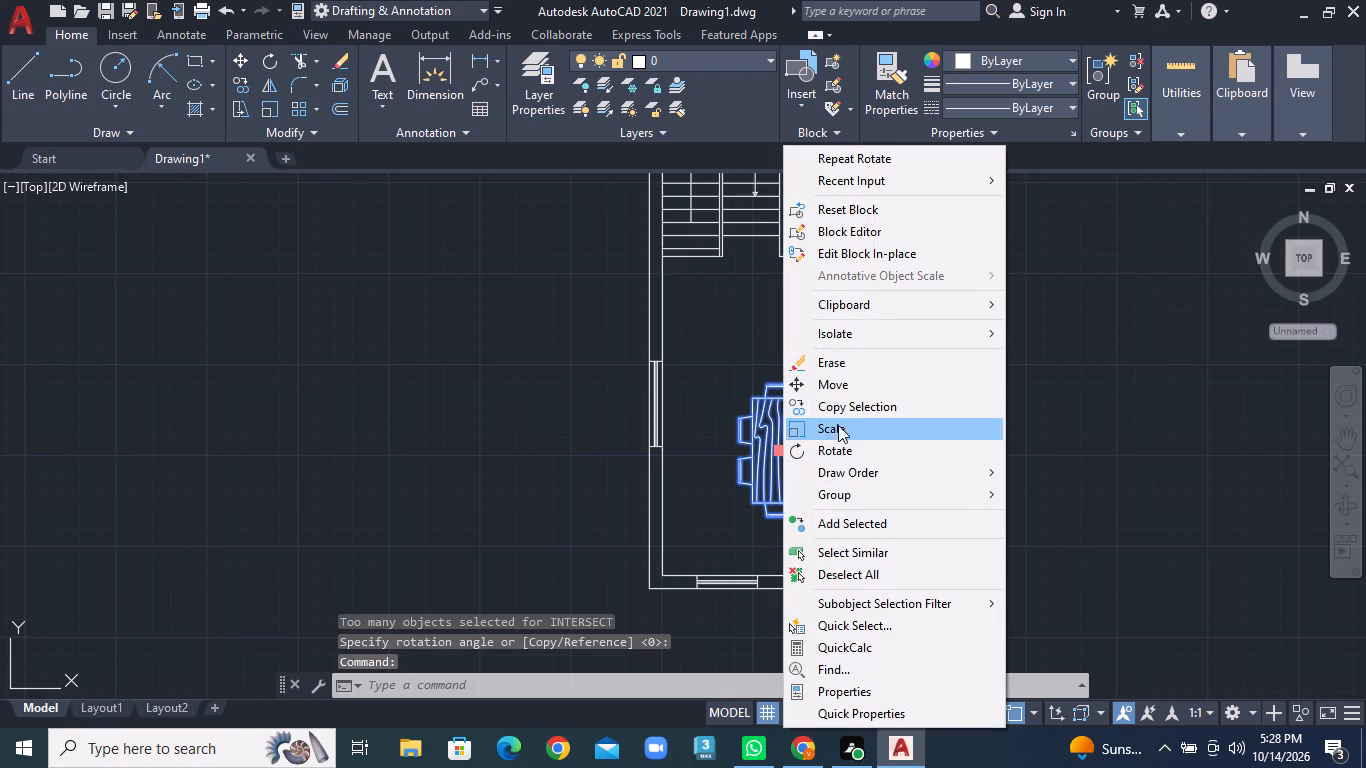
pyautogui.click(843, 385)
pyautogui.click(782, 413)
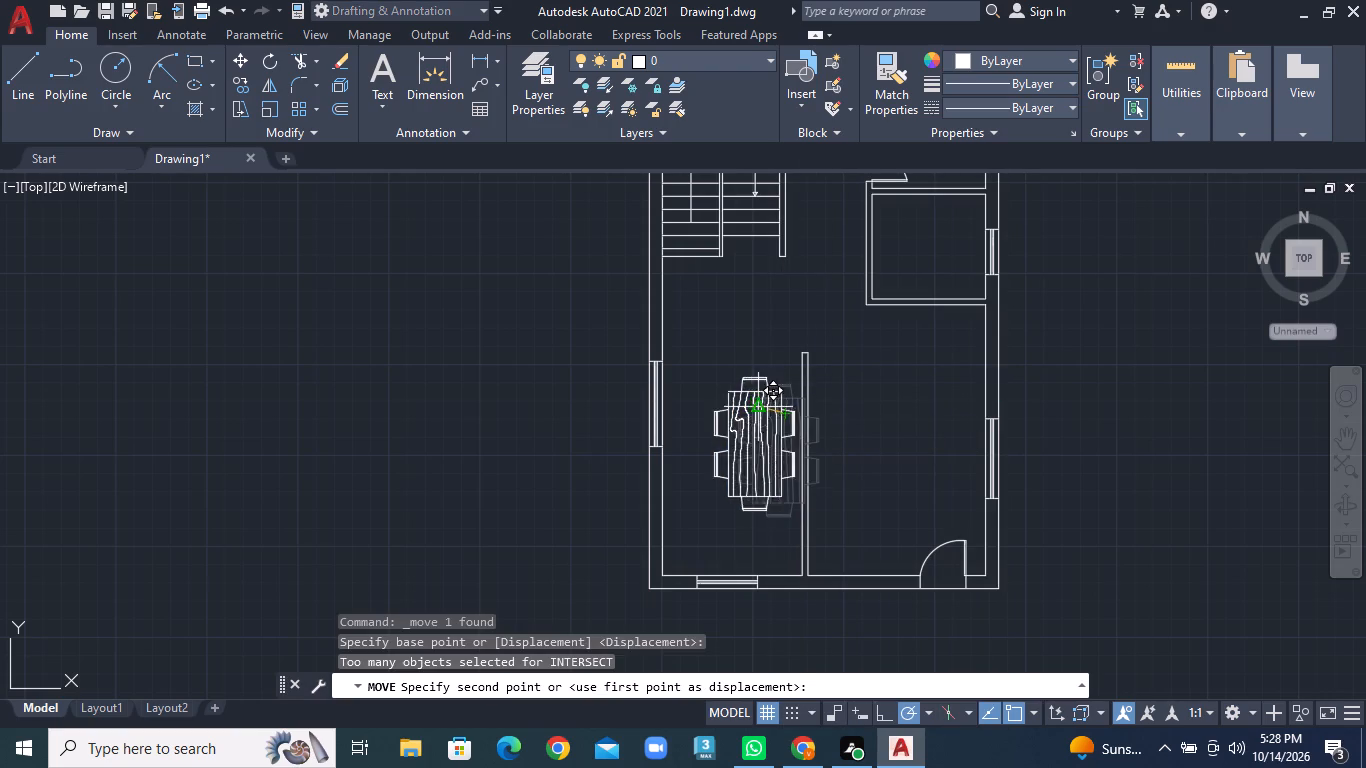
pyautogui.click(737, 382)
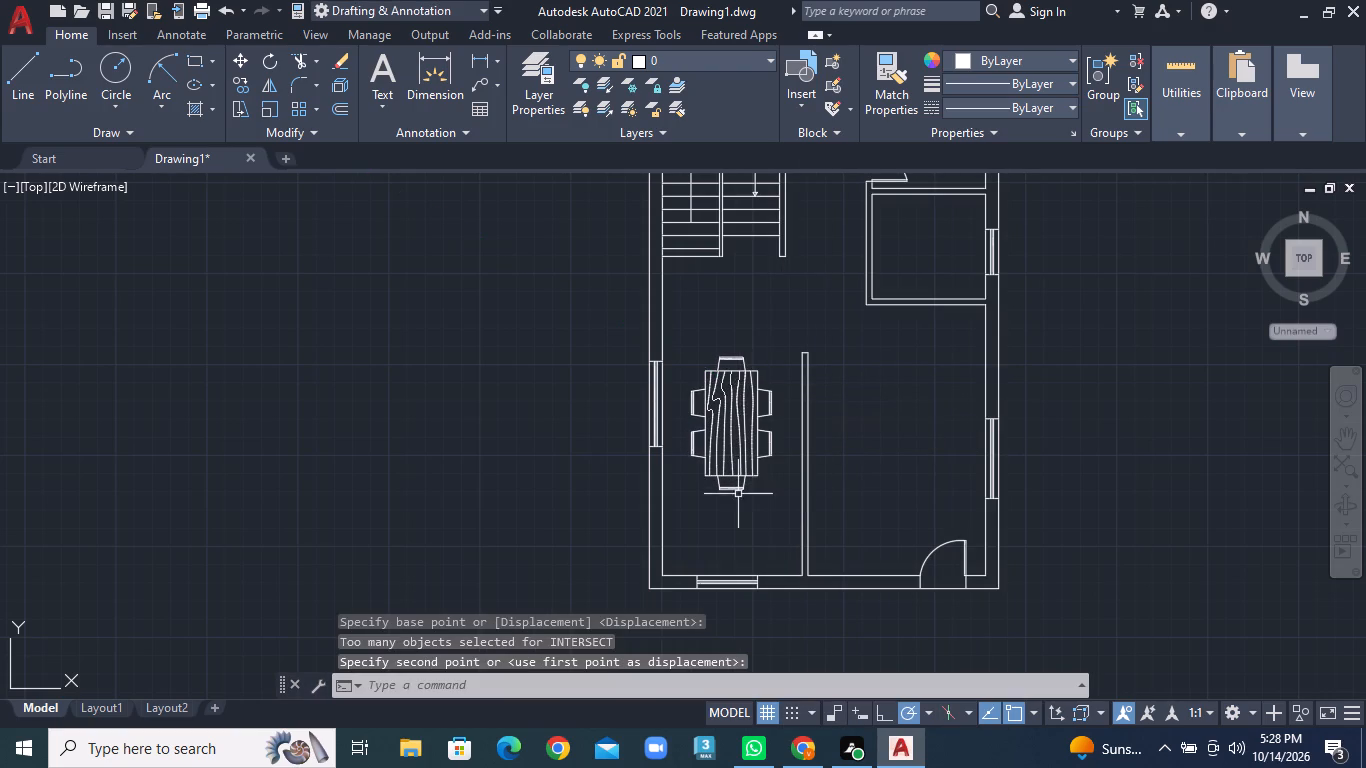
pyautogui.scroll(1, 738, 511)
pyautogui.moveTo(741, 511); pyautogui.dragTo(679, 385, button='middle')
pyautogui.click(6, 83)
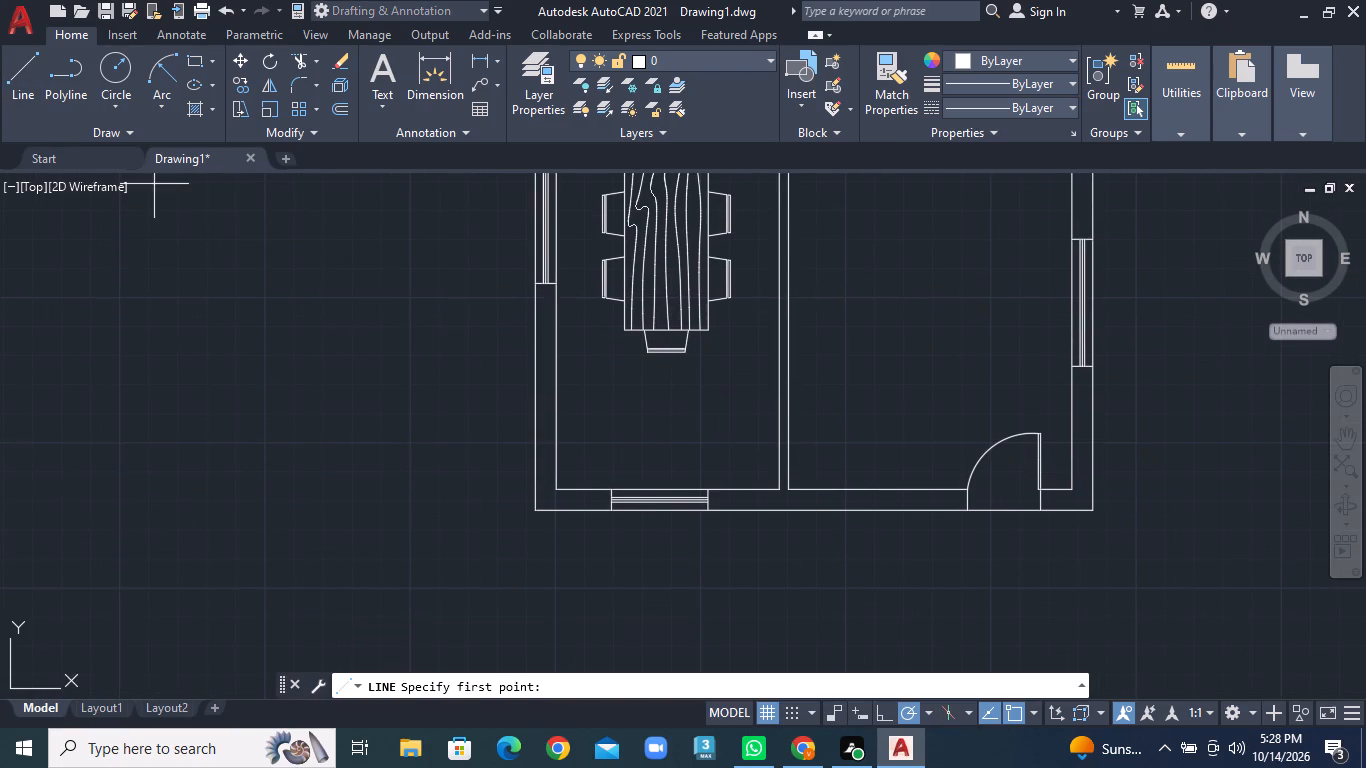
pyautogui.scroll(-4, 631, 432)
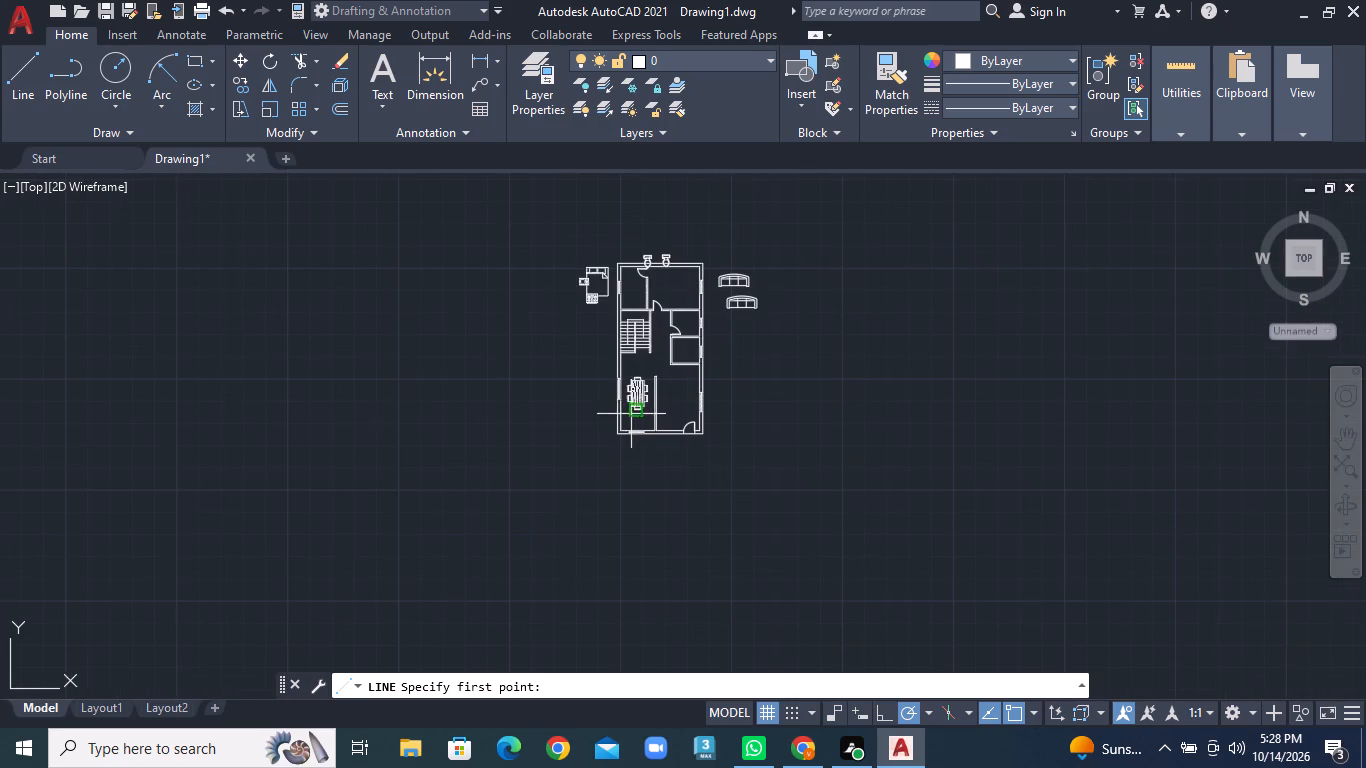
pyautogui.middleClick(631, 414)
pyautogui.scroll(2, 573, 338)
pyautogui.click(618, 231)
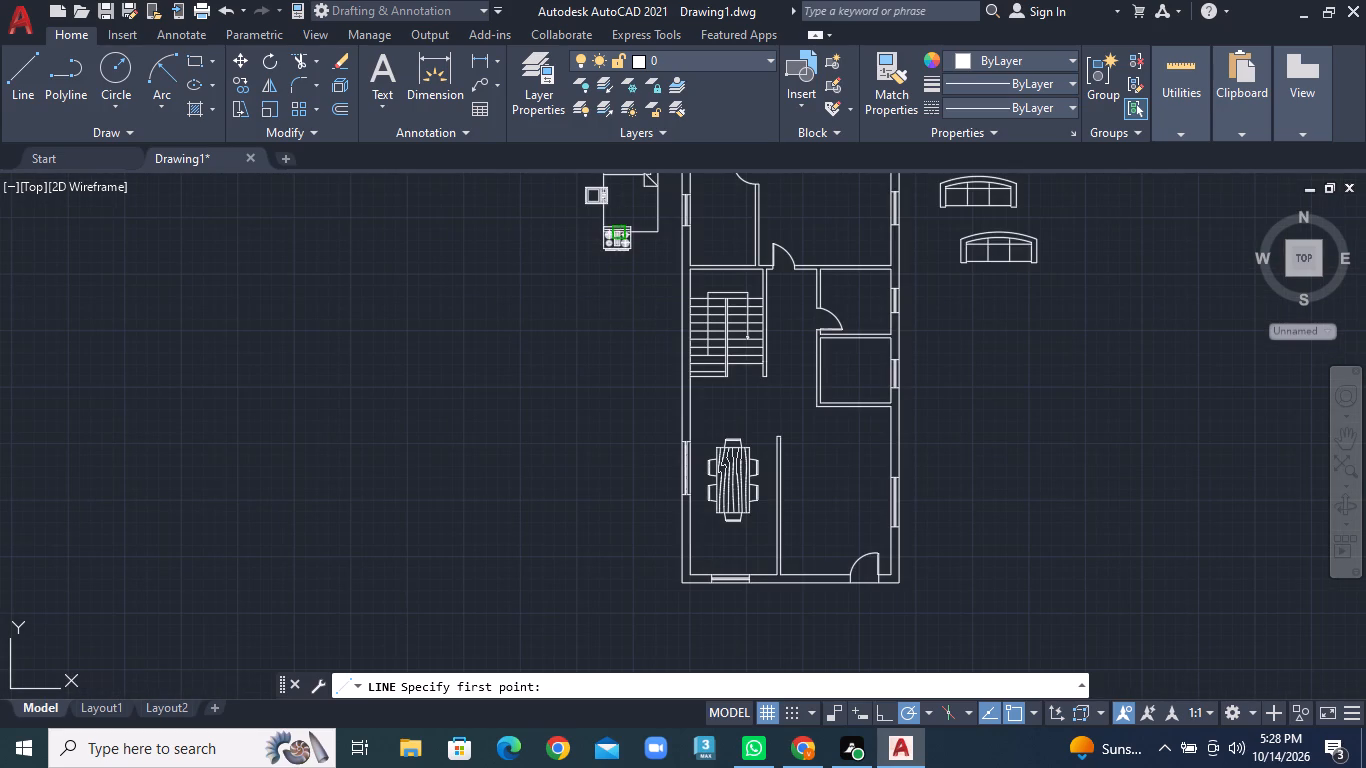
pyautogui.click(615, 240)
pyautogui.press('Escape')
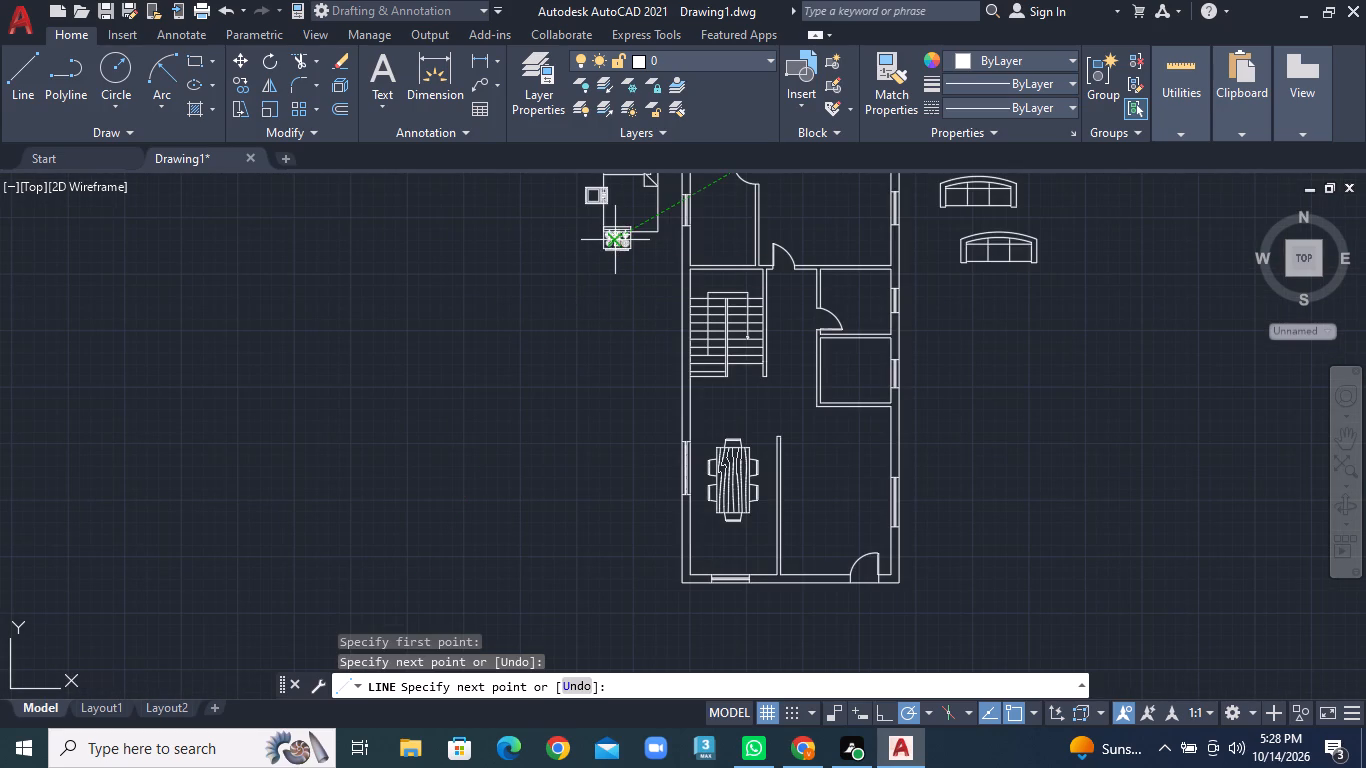
# Move the stove from below the bed into the lower left room's bottom corner, beside the partition.
pyautogui.click(617, 246)
pyautogui.rightClick(617, 246)
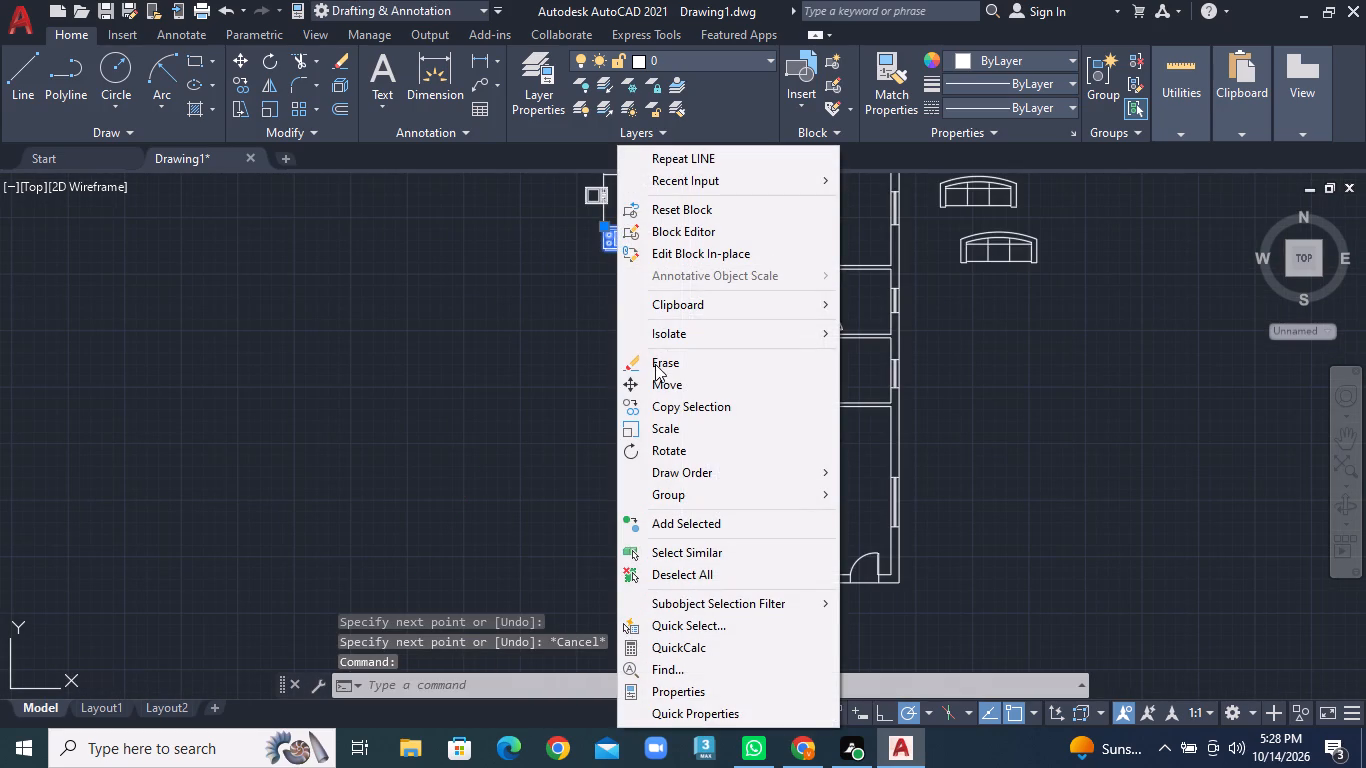
pyautogui.click(657, 383)
pyautogui.doubleClick(620, 244)
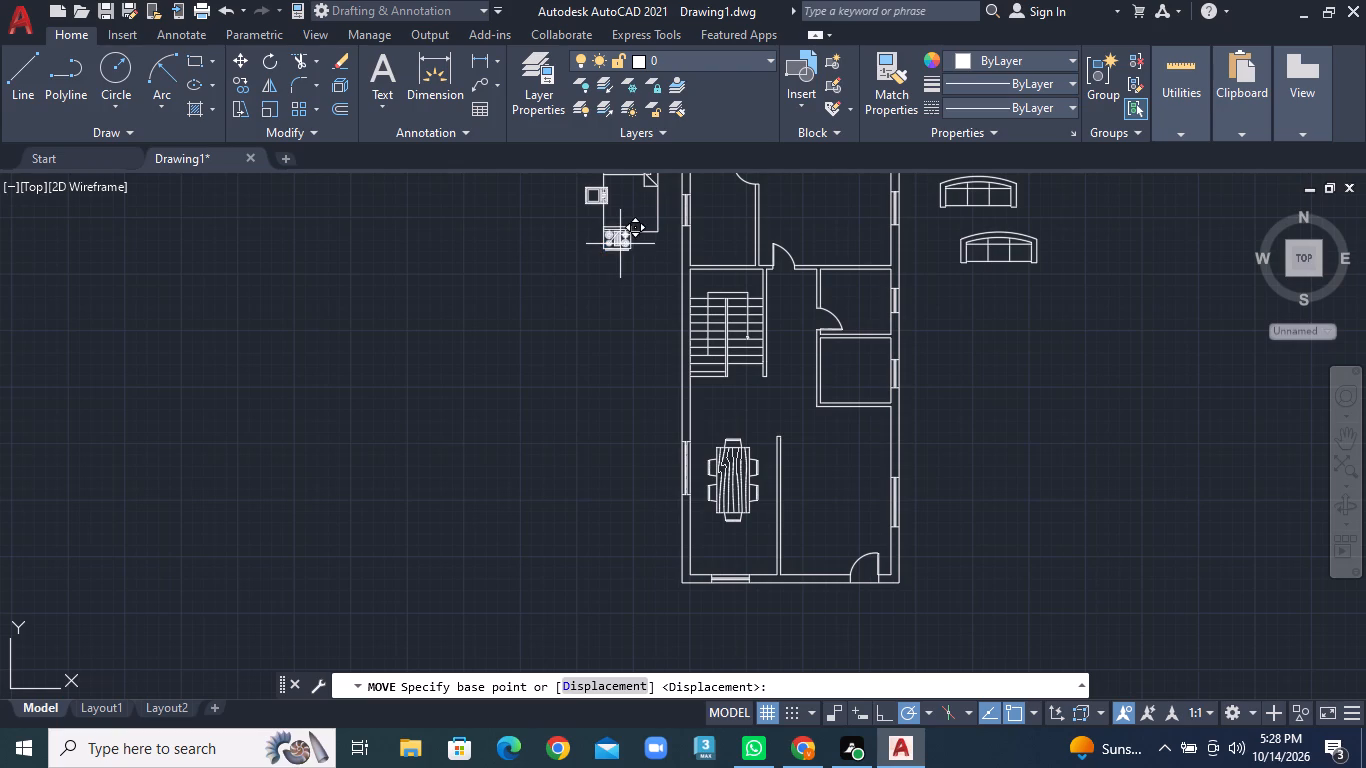
pyautogui.scroll(1, 720, 549)
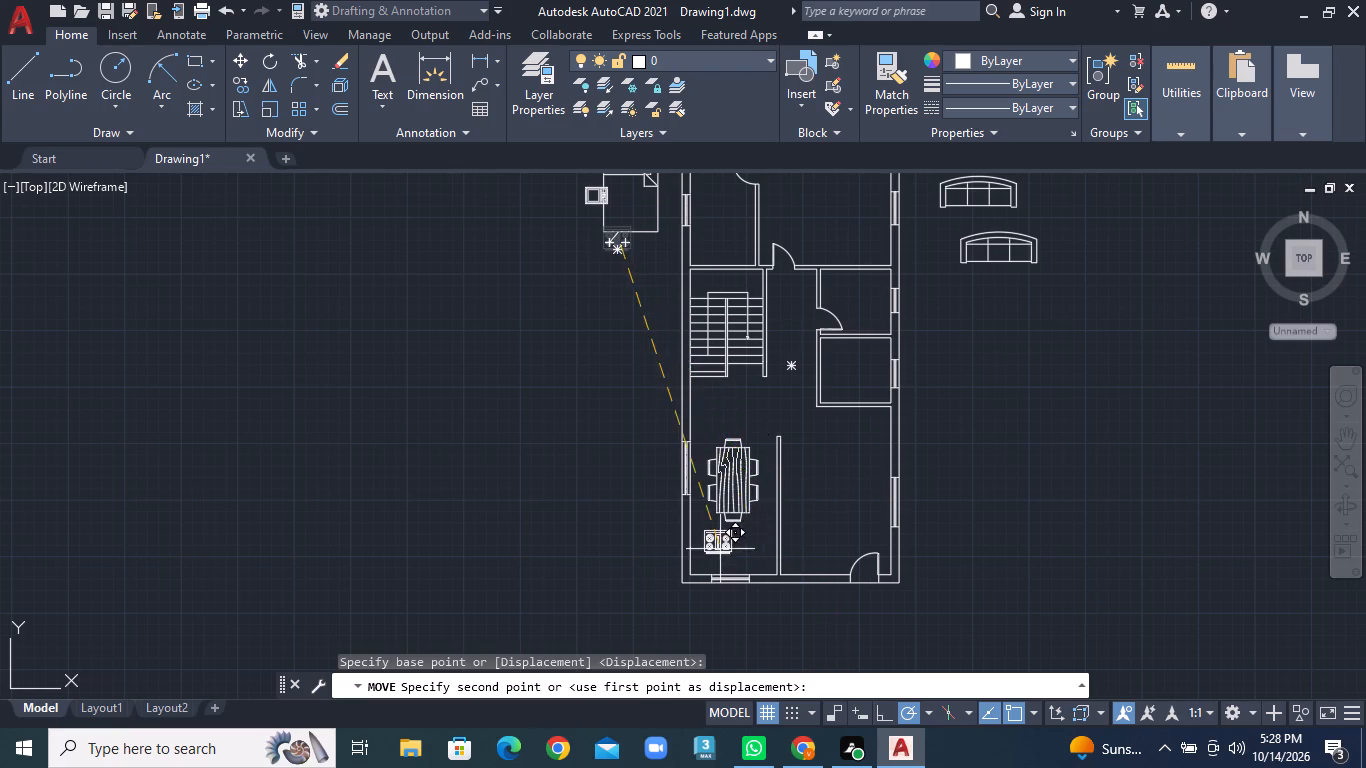
pyautogui.scroll(1, 720, 549)
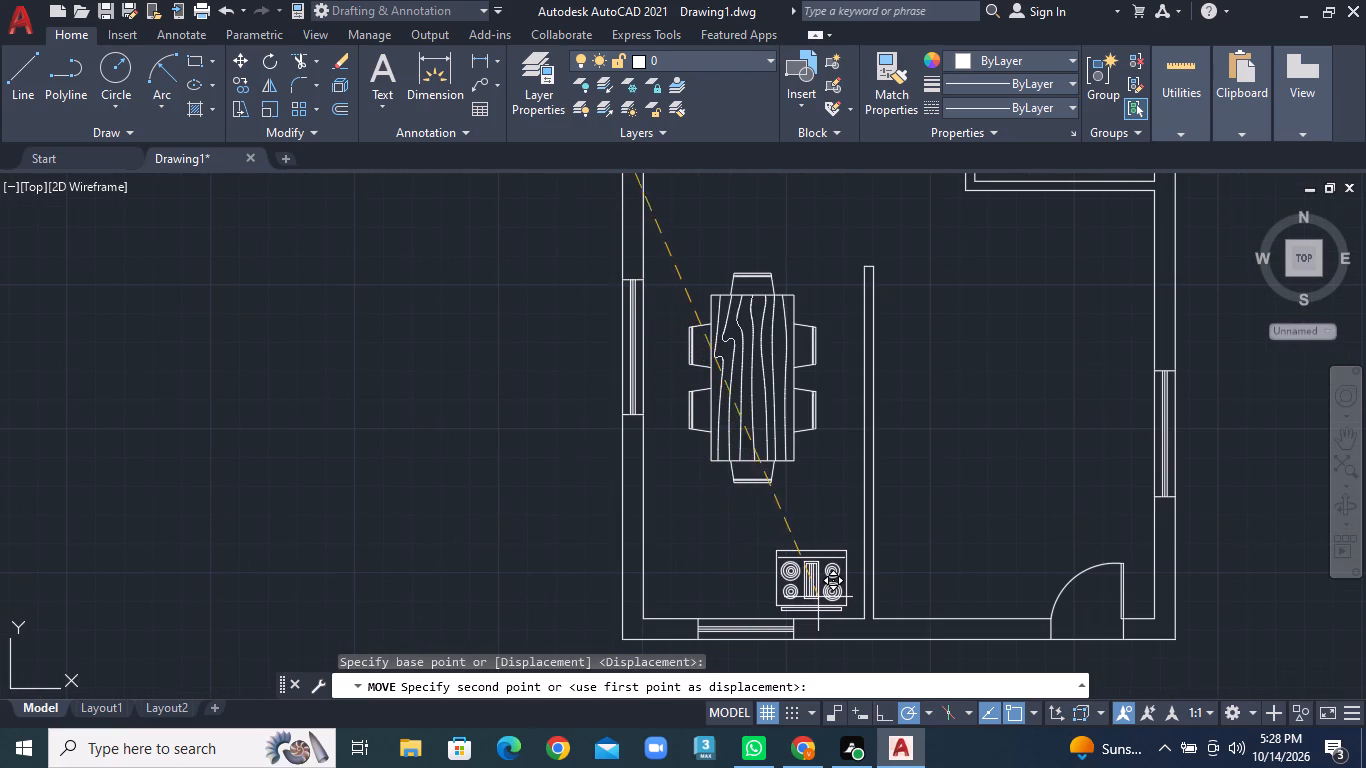
pyautogui.click(826, 599)
# Move the microwave from beside the bed to the lower left room's bottom wall, between the left wall and the stove.
pyautogui.scroll(-2, 555, 362)
pyautogui.moveTo(553, 316); pyautogui.dragTo(566, 463, button='middle')
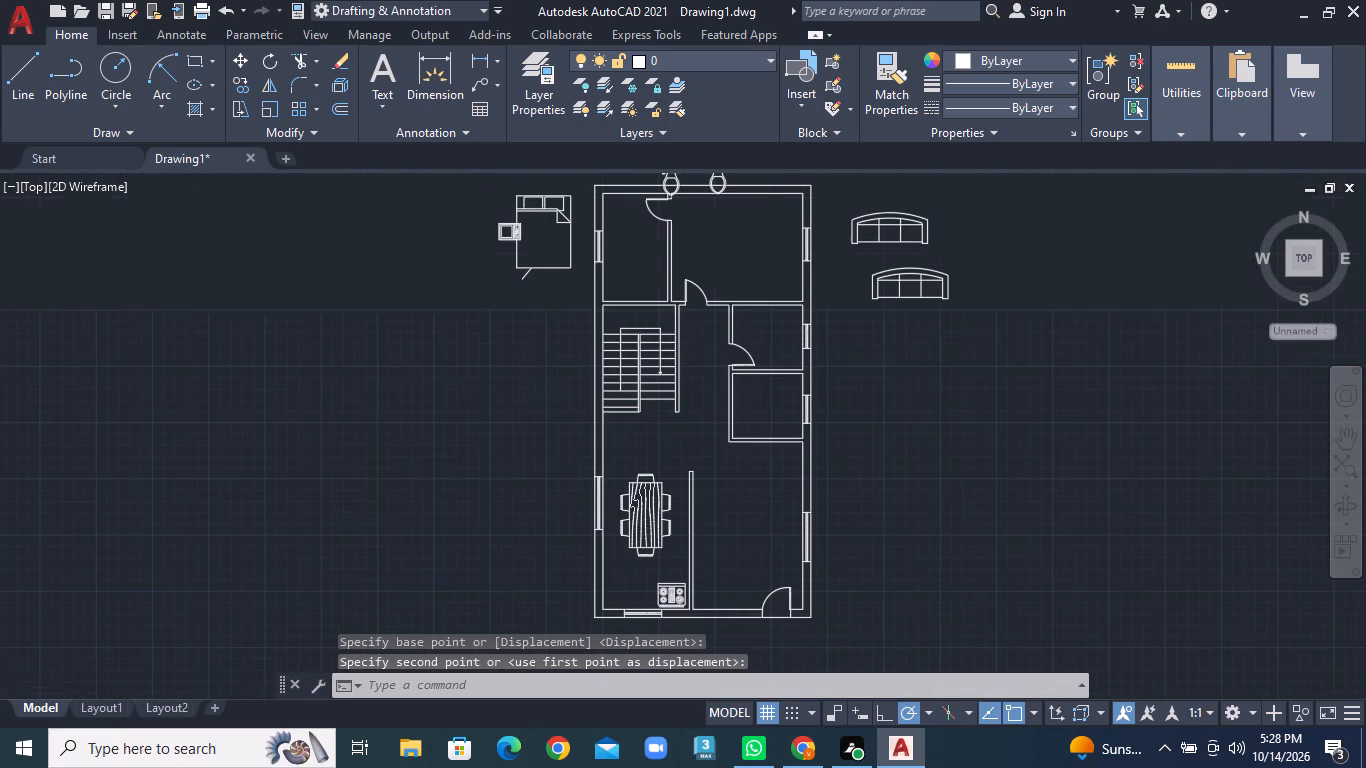
pyautogui.click(503, 234)
pyautogui.rightClick(503, 234)
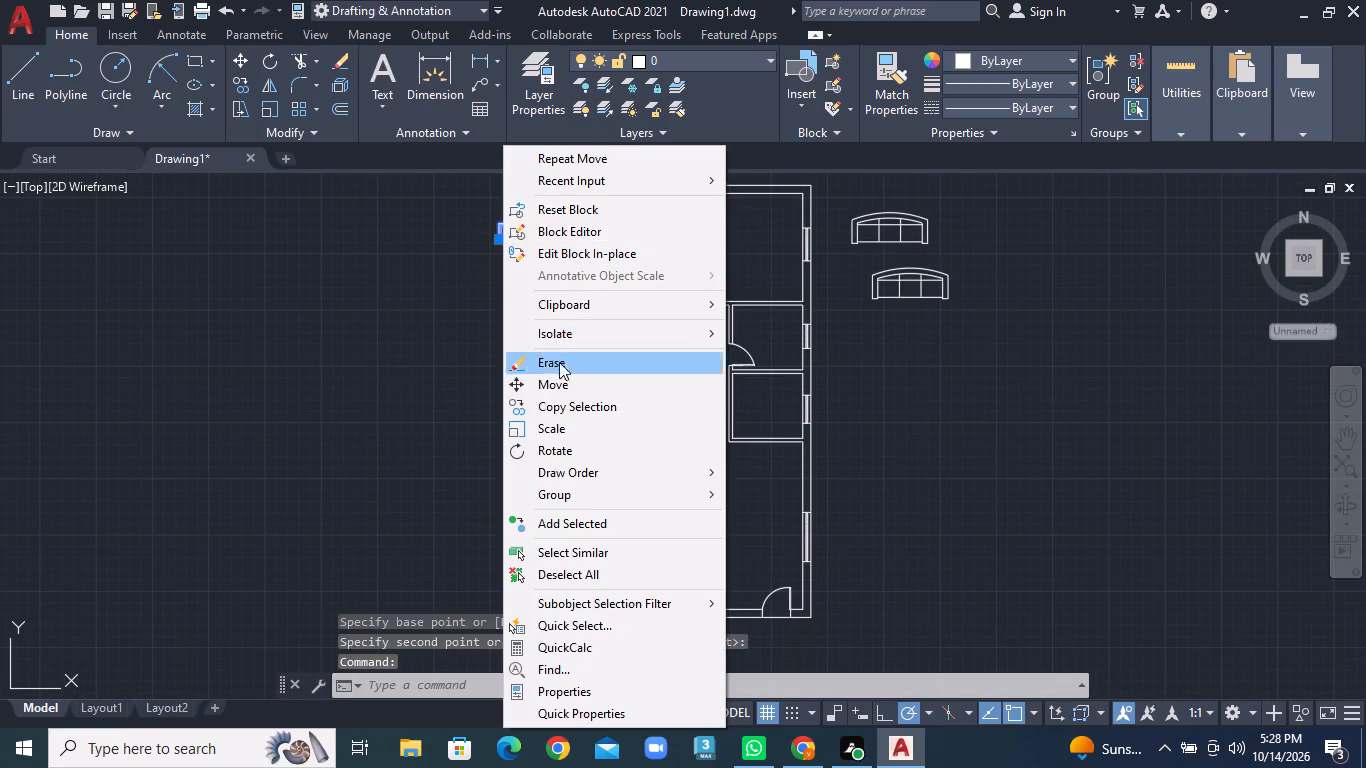
pyautogui.click(559, 389)
pyautogui.click(503, 231)
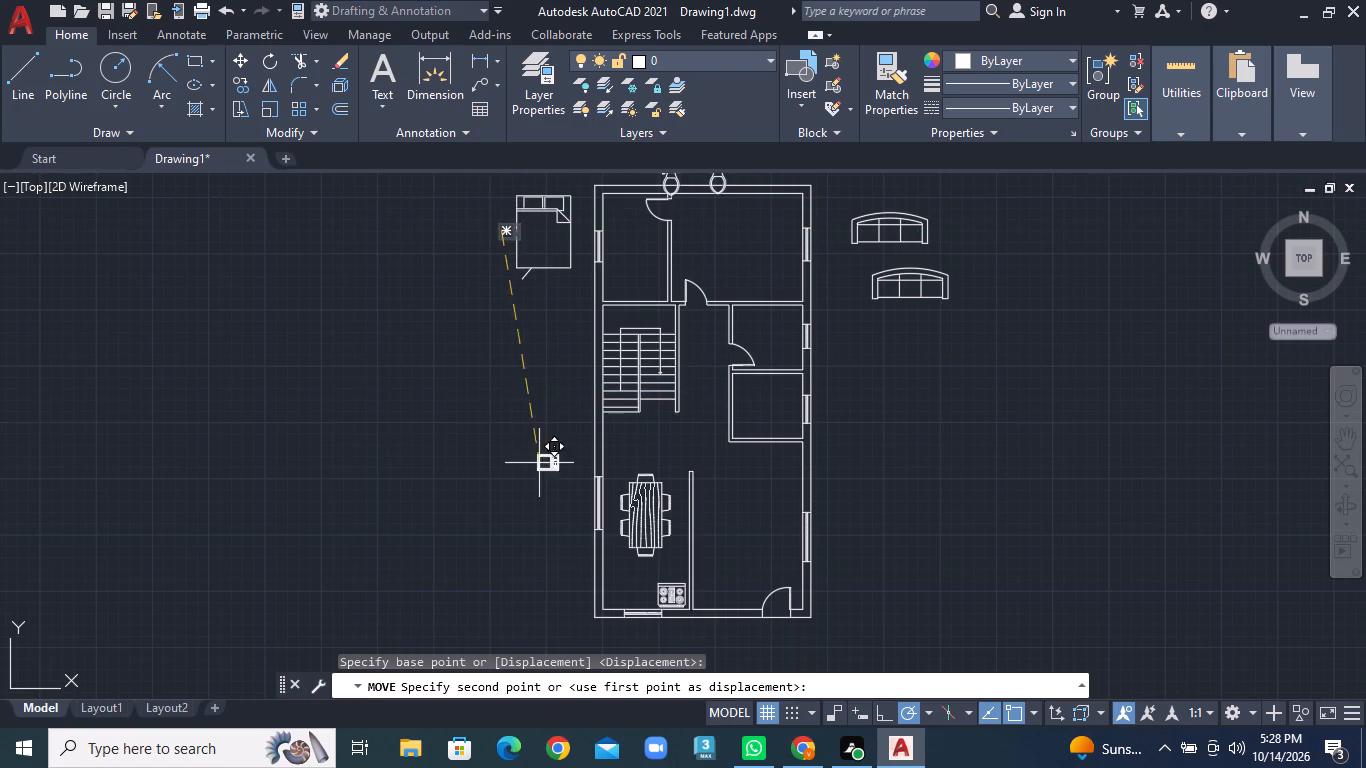
pyautogui.scroll(2, 623, 592)
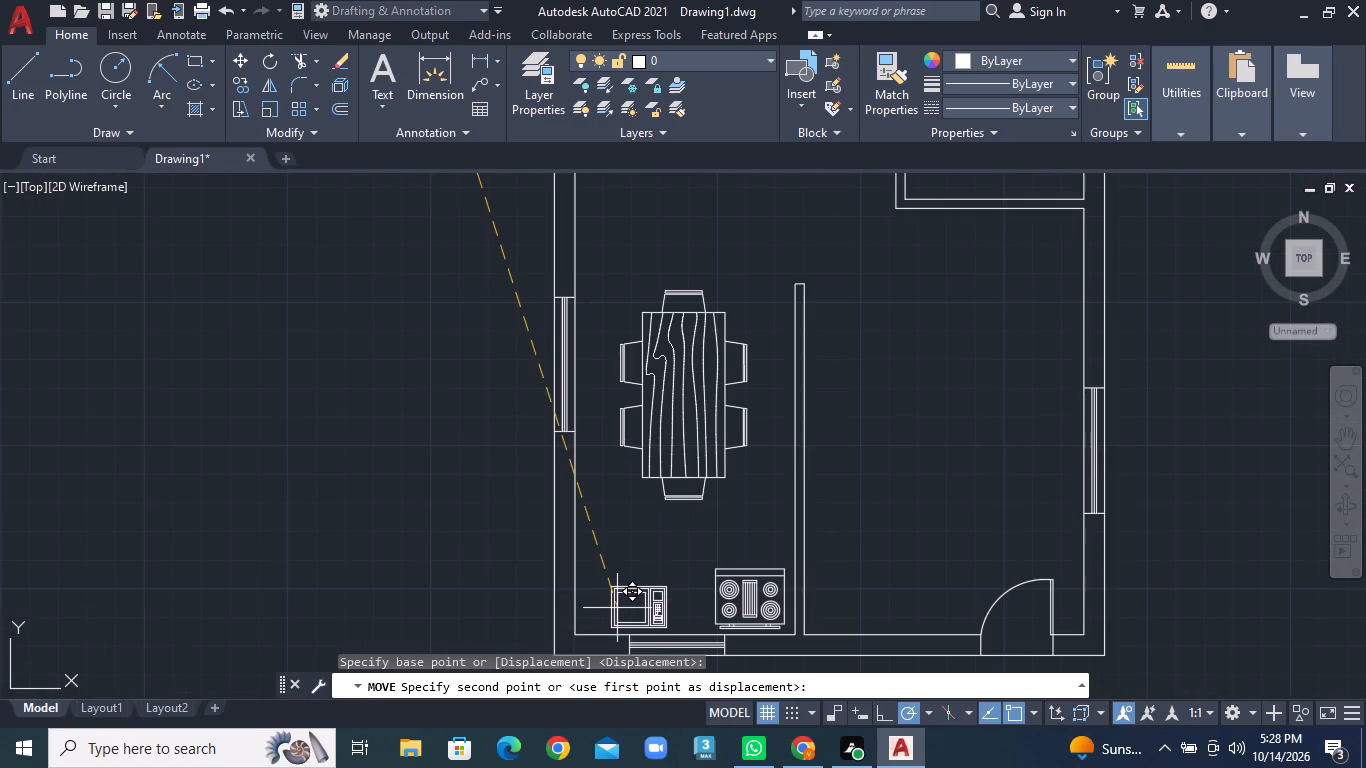
pyautogui.click(617, 608)
# Draw the kitchen counter edge as a horizontal line from the partition to the left wall, just above the stove and microwave.
pyautogui.click(23, 79)
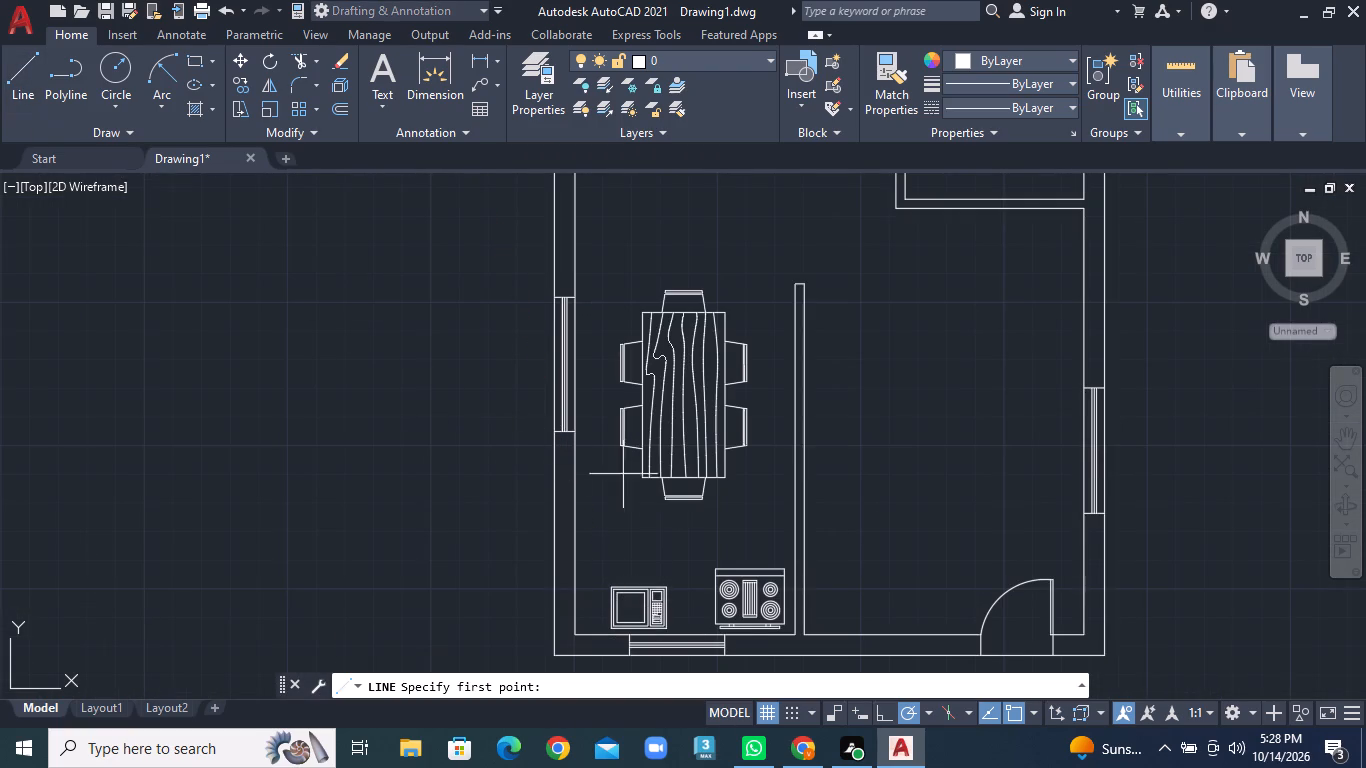
pyautogui.click(793, 552)
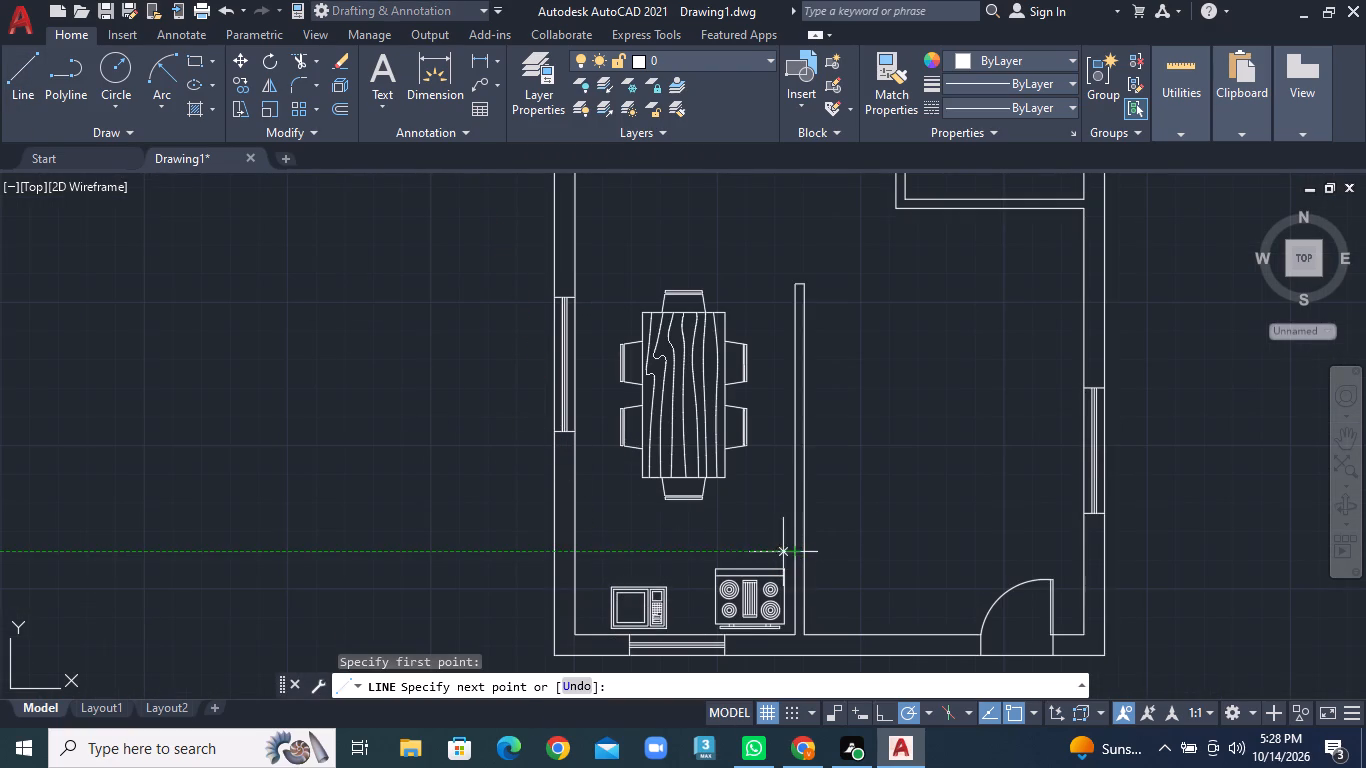
pyautogui.doubleClick(570, 555)
pyautogui.rightClick(570, 555)
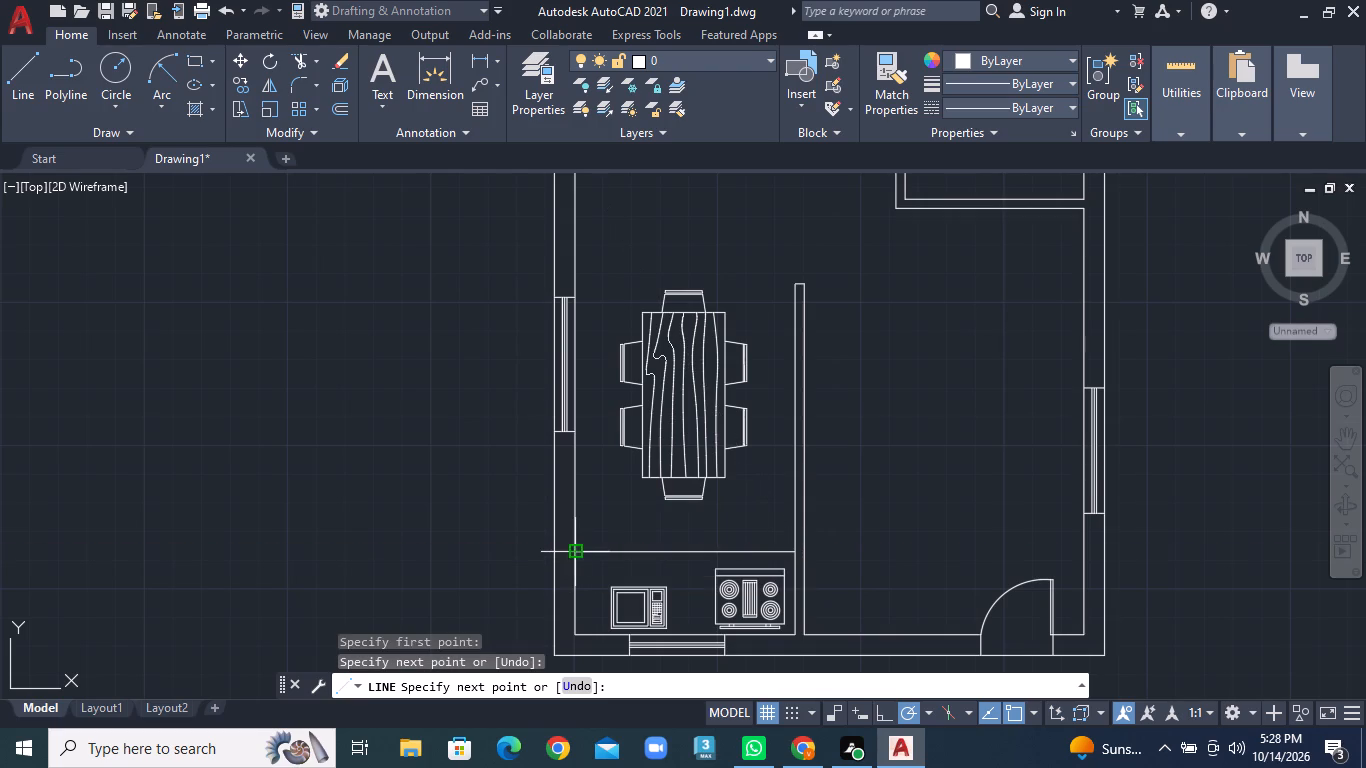
pyautogui.click(639, 332)
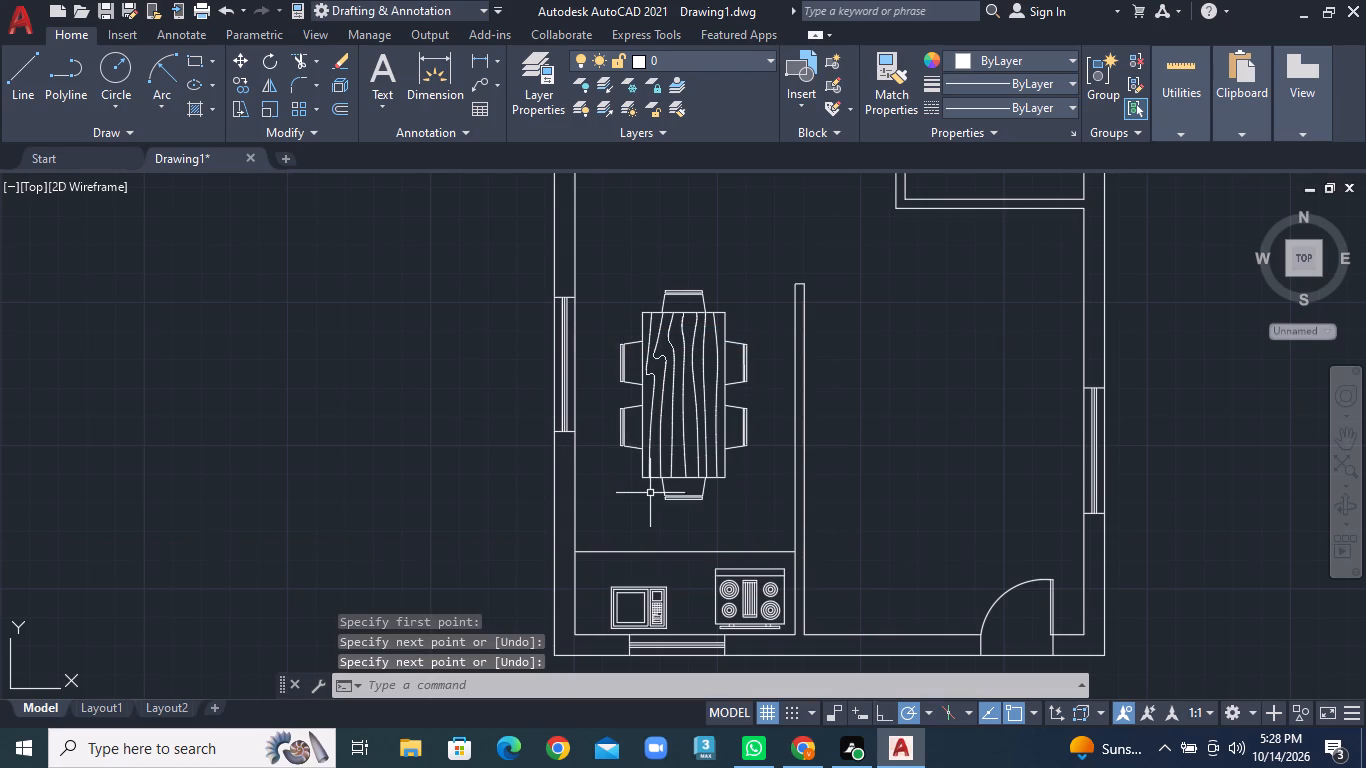
# Move the microwave slightly up, away from the bottom wall, so it sits midway across the counter depth.
pyautogui.click(646, 603)
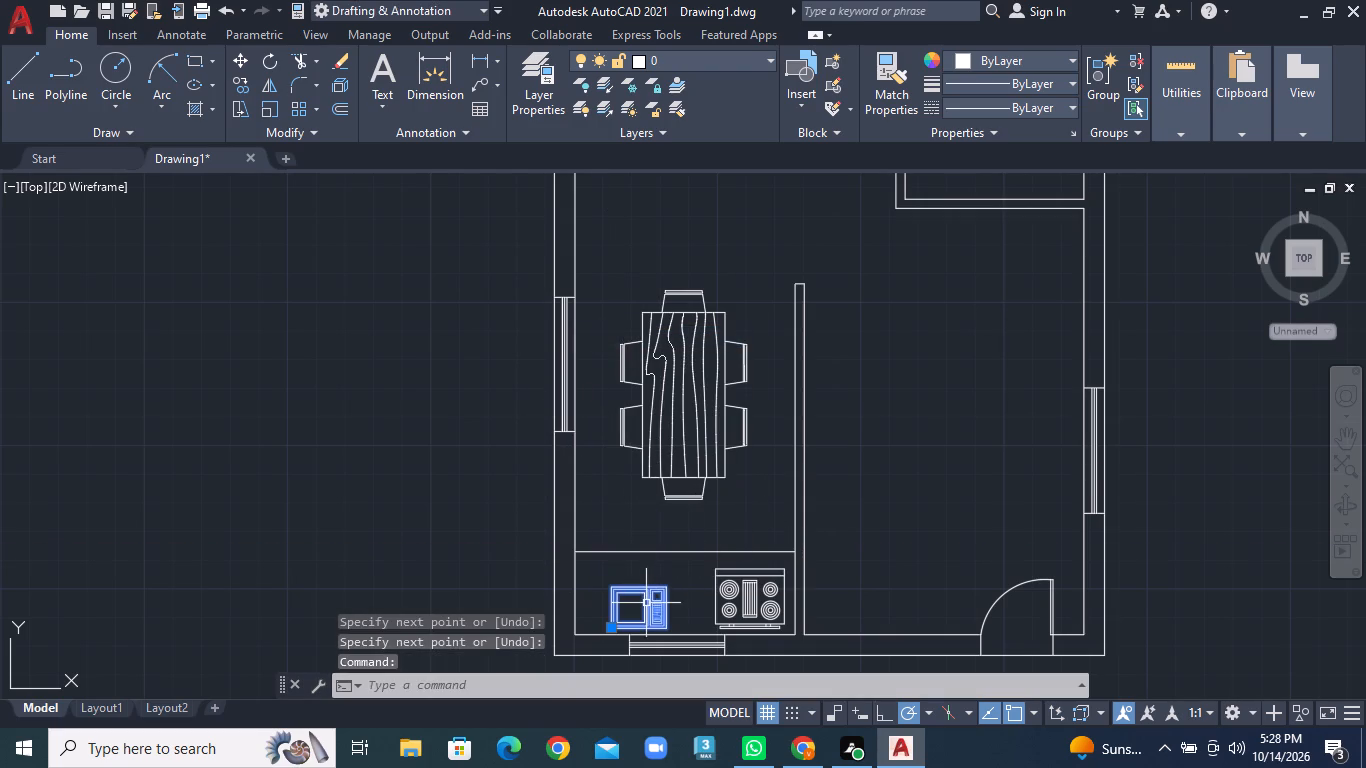
pyautogui.rightClick(646, 603)
pyautogui.click(697, 259)
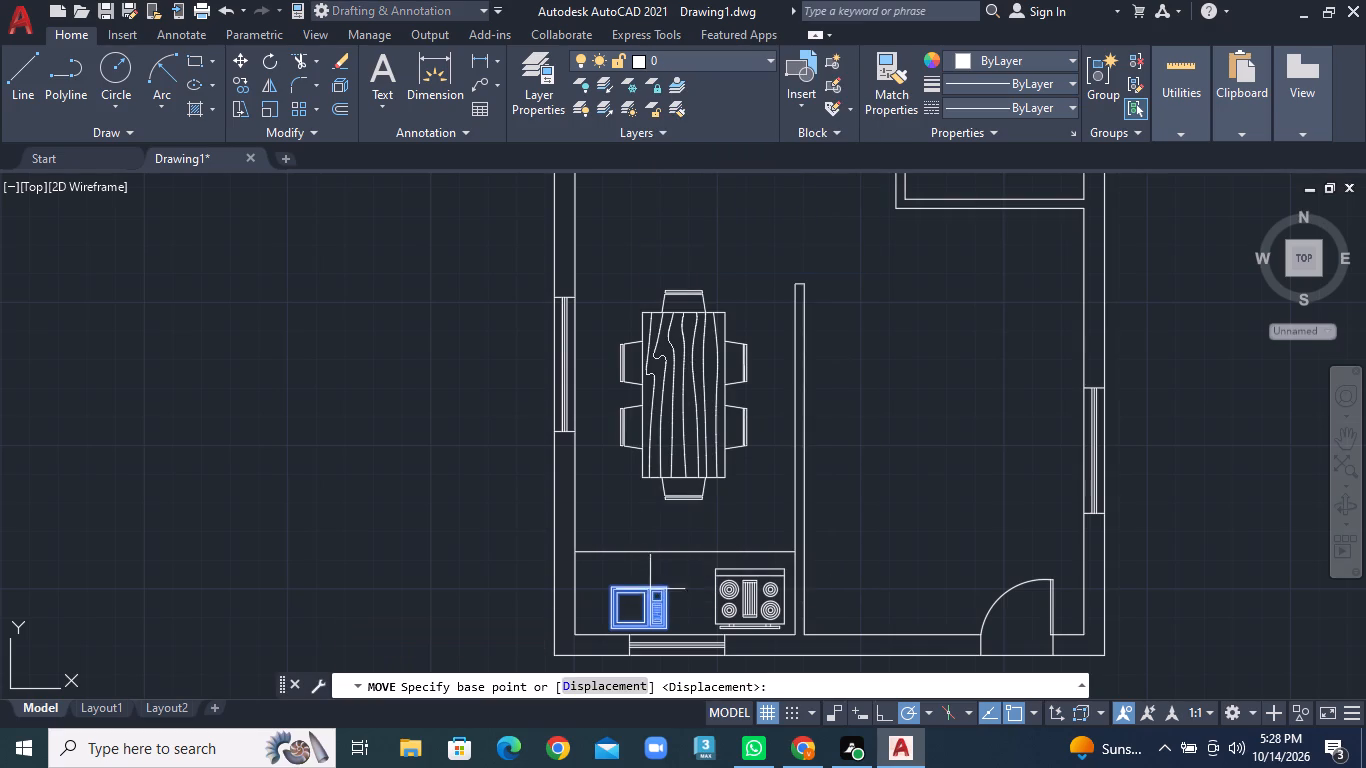
pyautogui.click(652, 602)
pyautogui.click(654, 586)
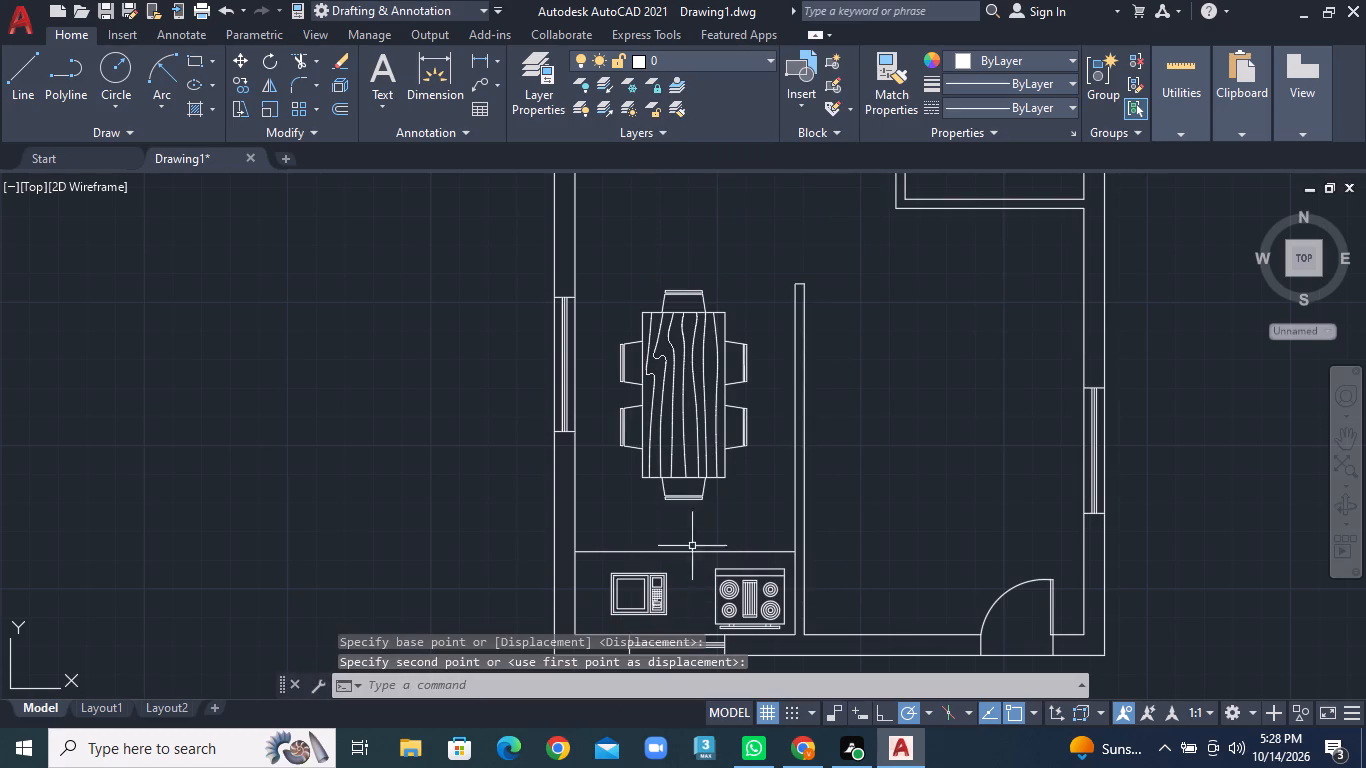
# Move the stove slightly toward the microwave, away from the partition, keeping it within the counter.
pyautogui.click(743, 594)
pyautogui.rightClick(746, 594)
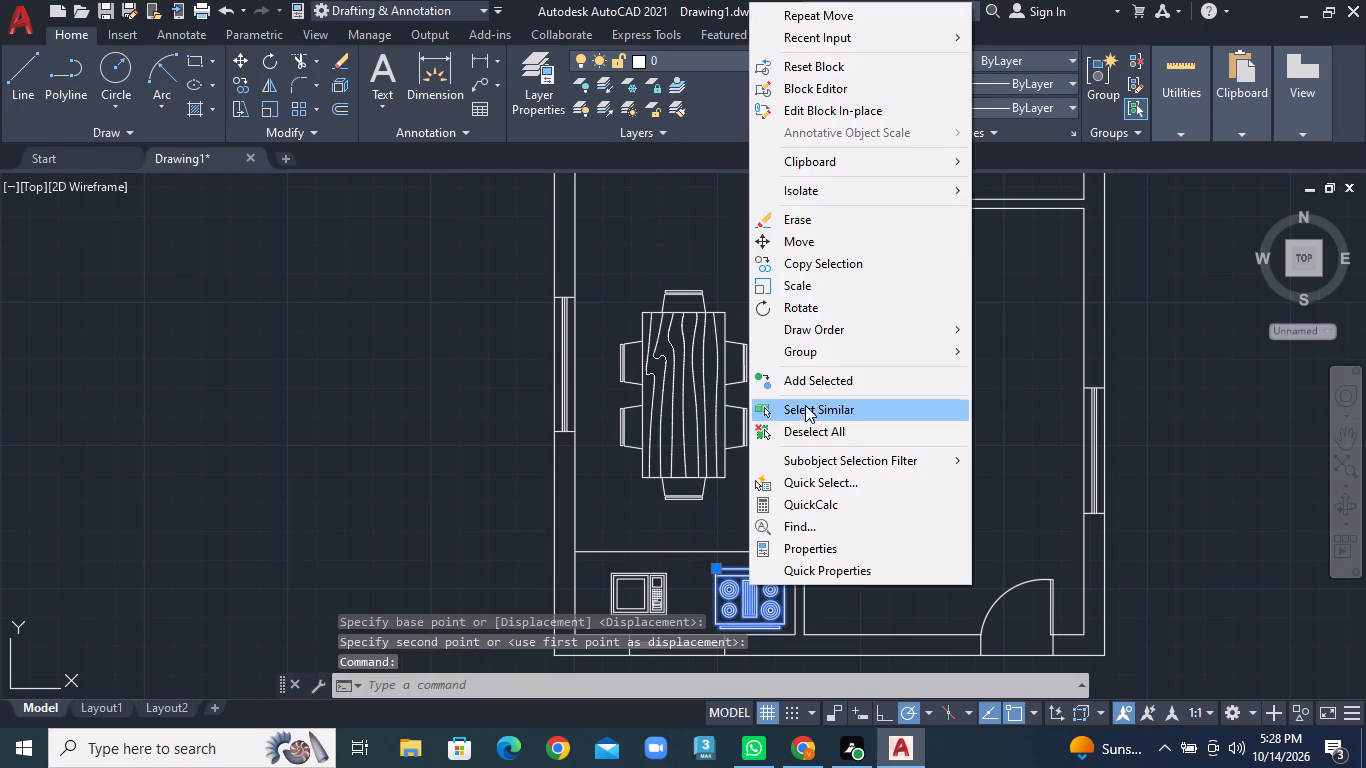
pyautogui.click(804, 236)
pyautogui.scroll(1, 758, 581)
pyautogui.moveTo(758, 590); pyautogui.dragTo(807, 492, button='middle')
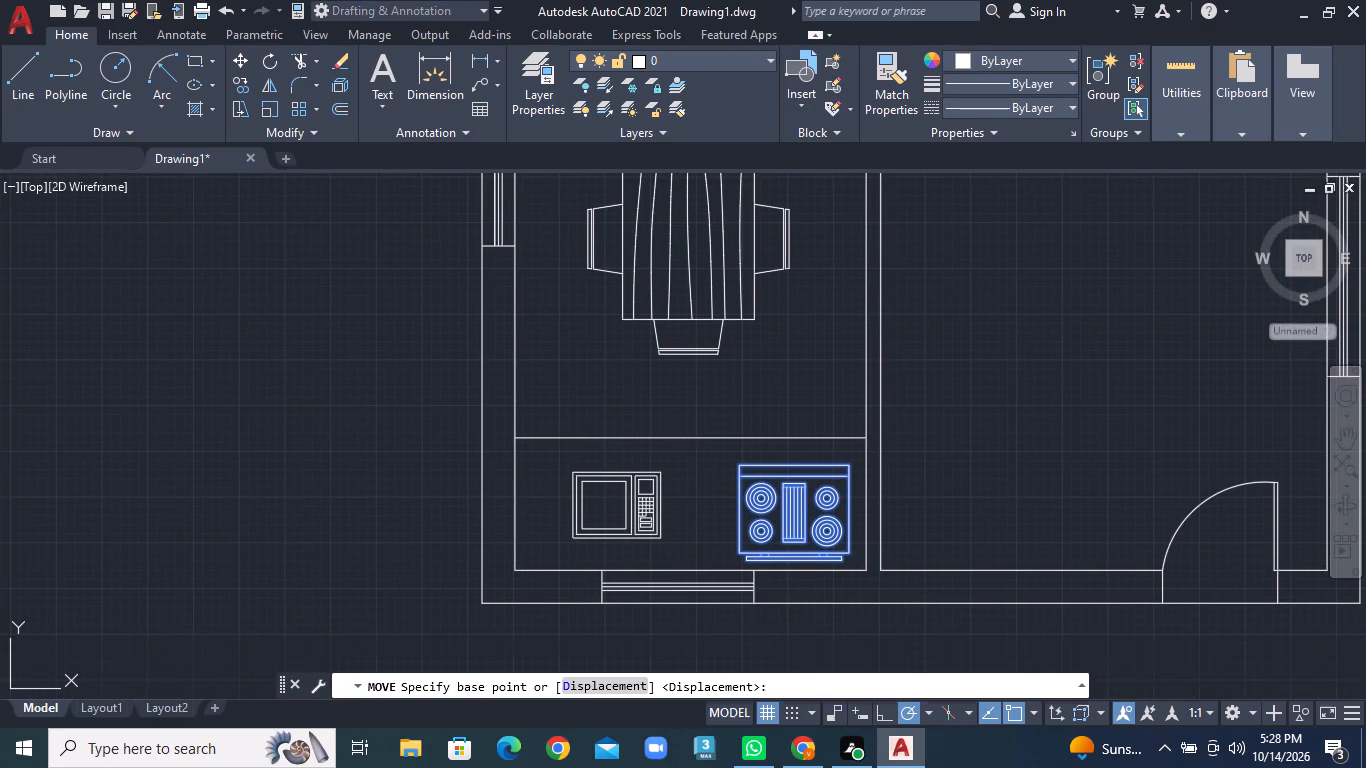
pyautogui.click(794, 518)
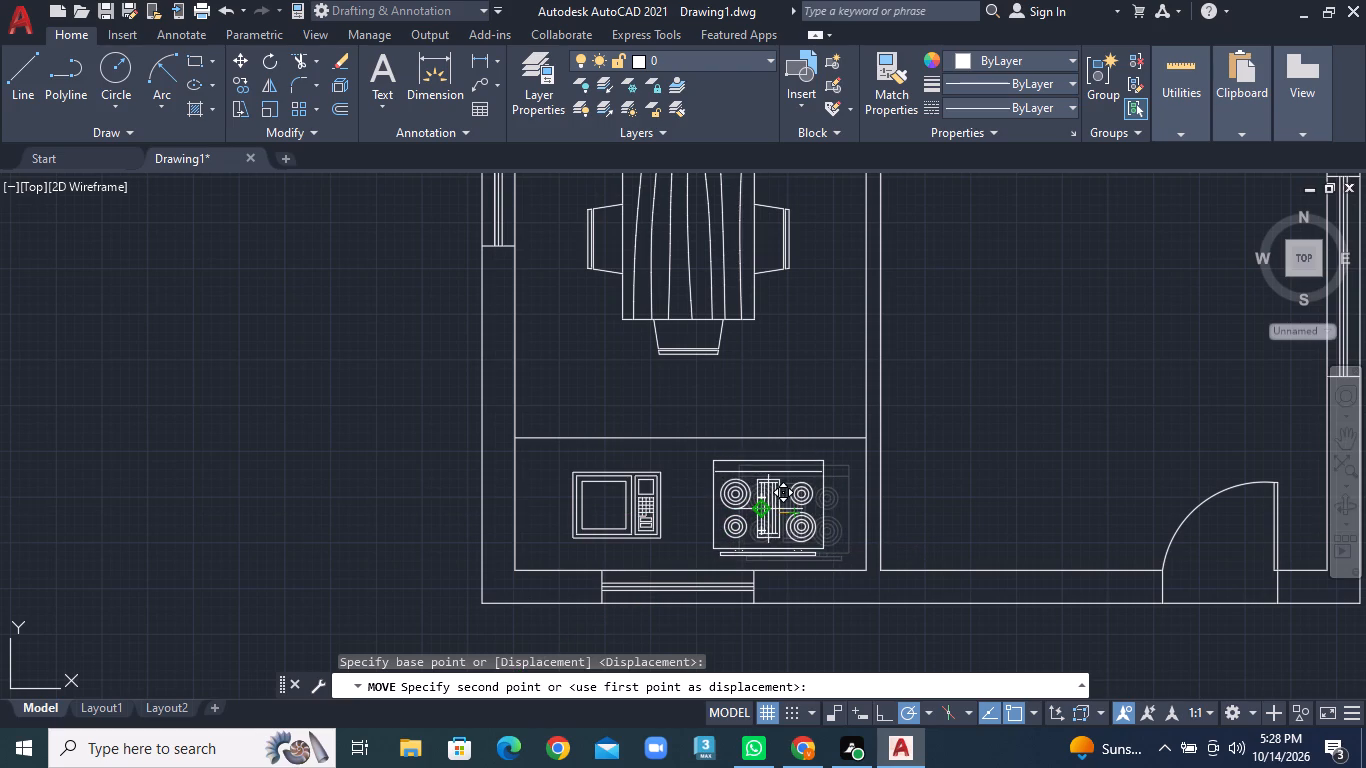
pyautogui.click(768, 509)
# Rotate the lower of the two sofas outside the plan 90° clockwise so its back faces right.
pyautogui.scroll(-1, 800, 508)
pyautogui.moveTo(923, 442); pyautogui.dragTo(842, 671, button='middle')
pyautogui.scroll(-1, 840, 666)
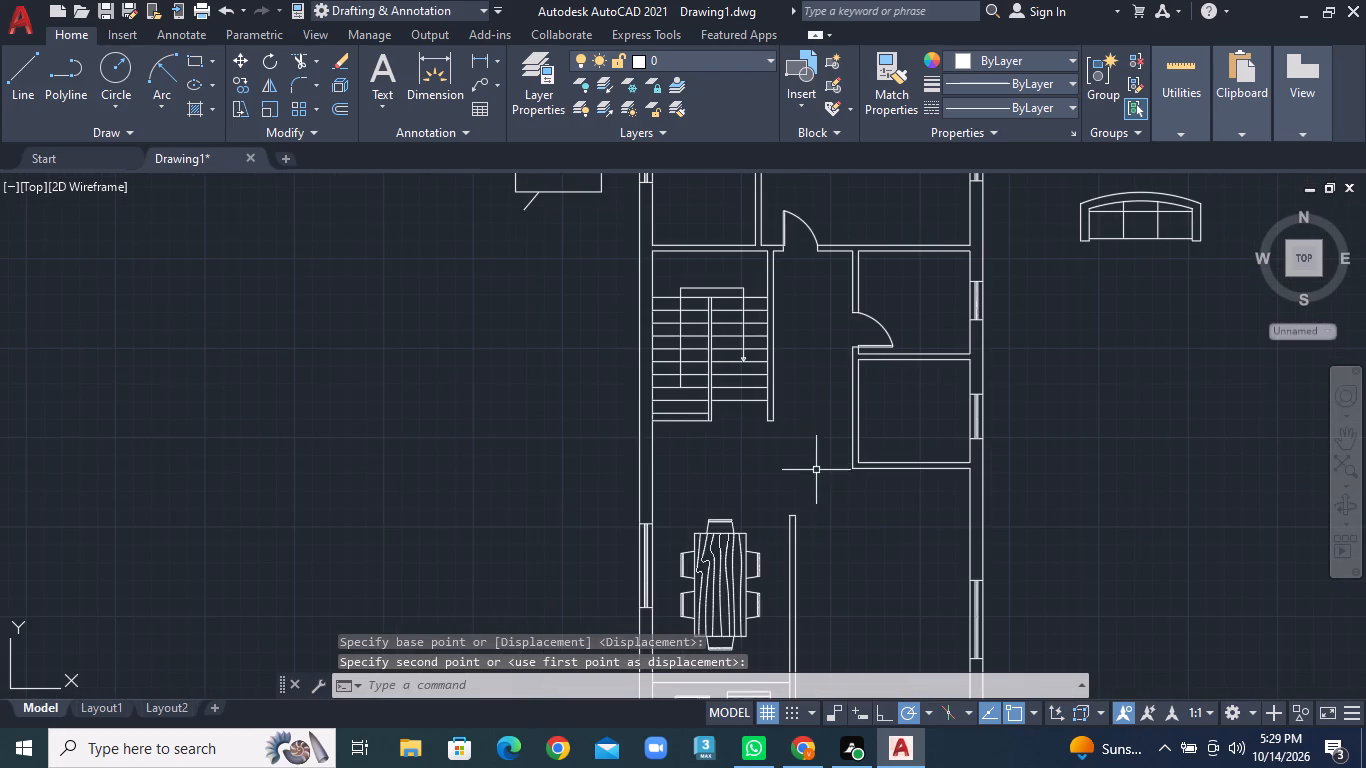
pyautogui.moveTo(816, 462); pyautogui.dragTo(670, 450, button='middle')
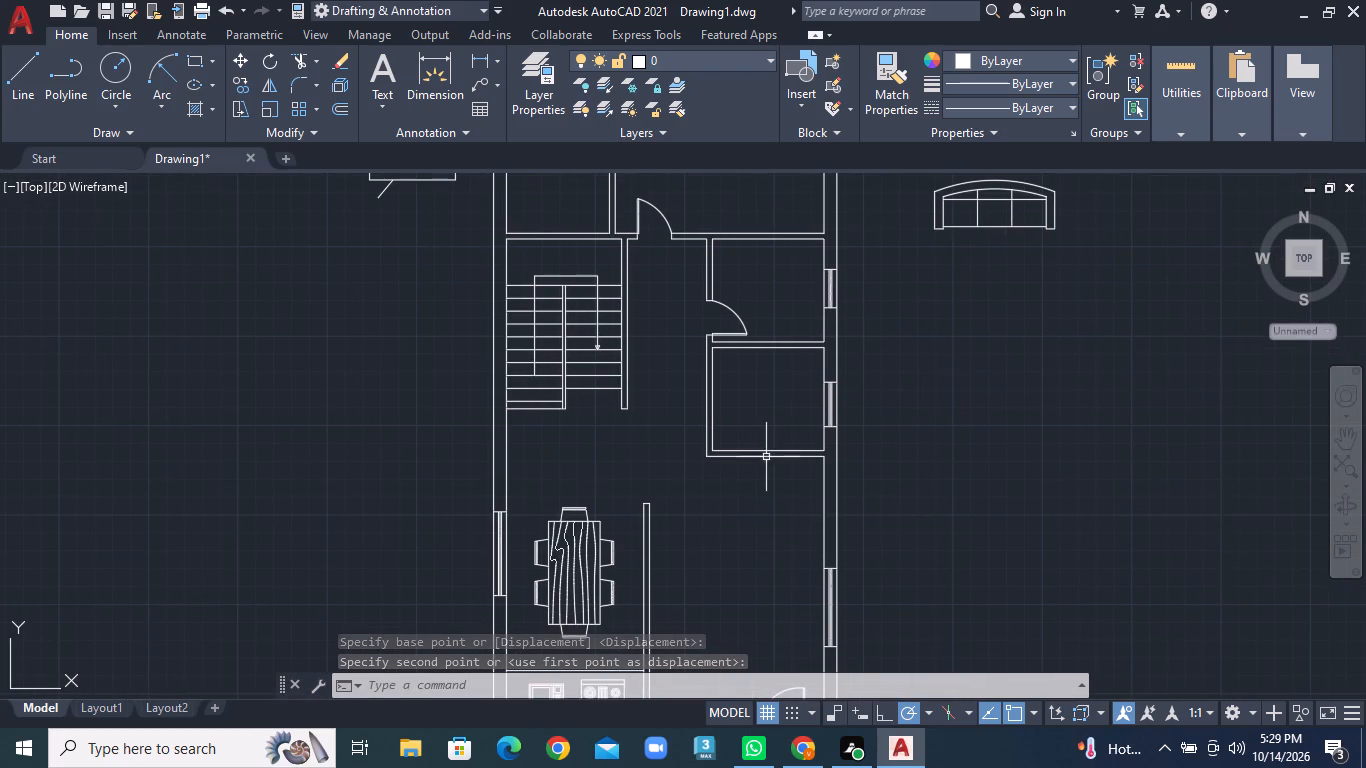
pyautogui.scroll(1, 818, 586)
pyautogui.moveTo(818, 583); pyautogui.dragTo(819, 462, button='middle')
pyautogui.scroll(-2, 809, 443)
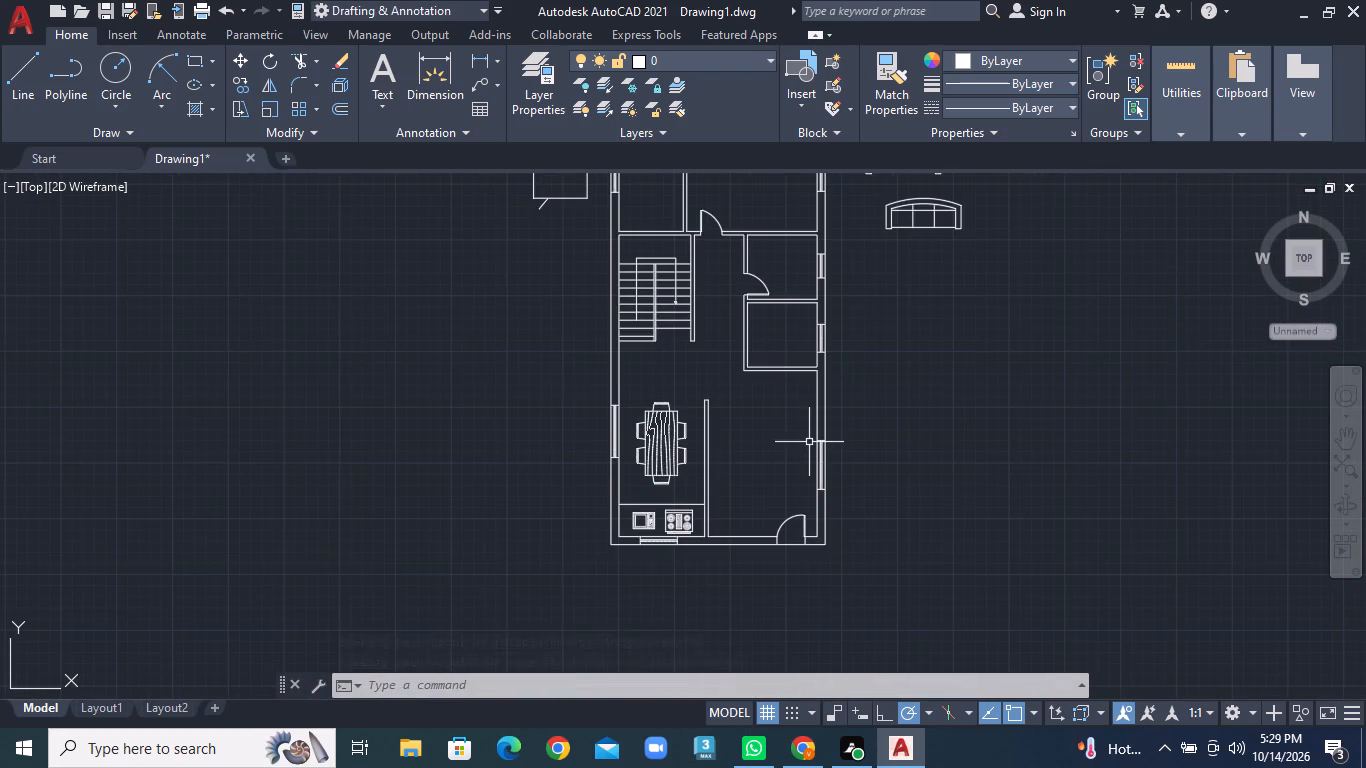
pyautogui.click(929, 197)
pyautogui.rightClick(929, 210)
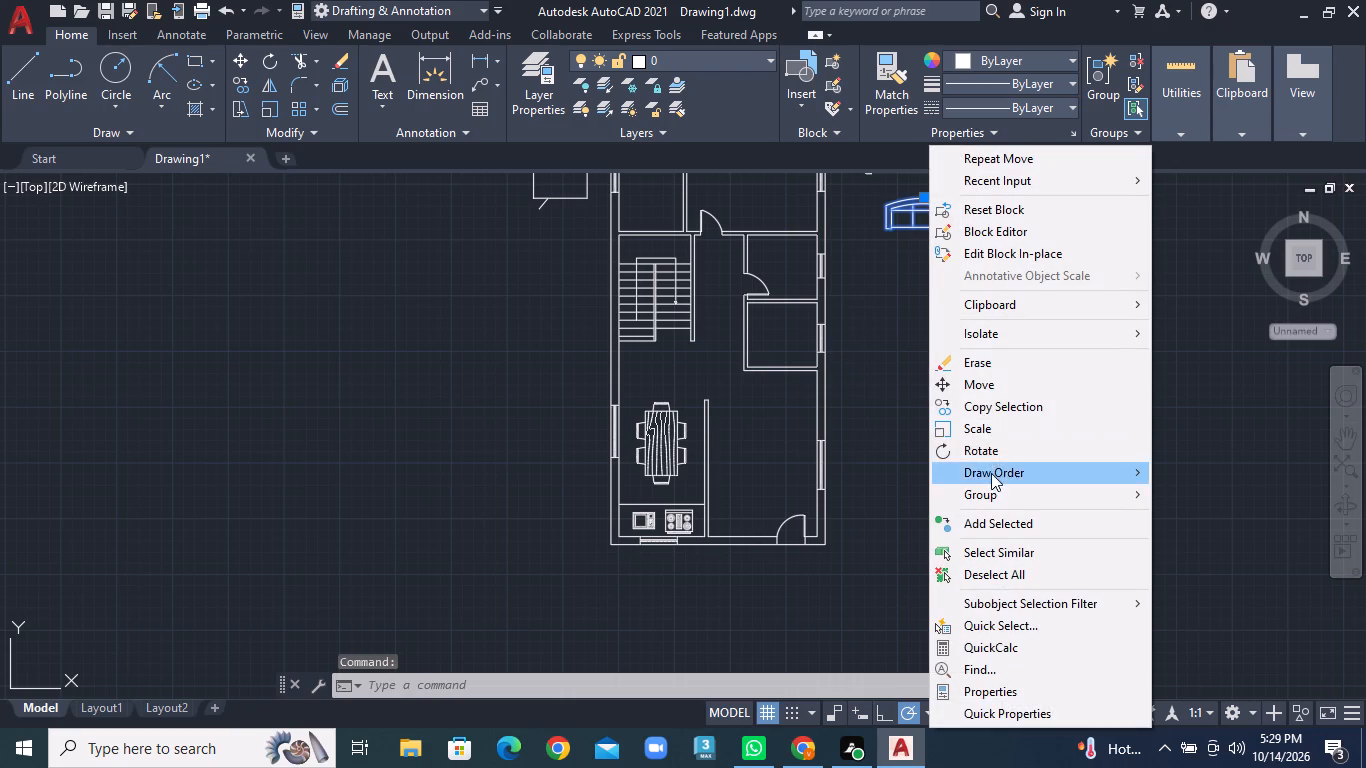
pyautogui.click(985, 442)
pyautogui.click(962, 226)
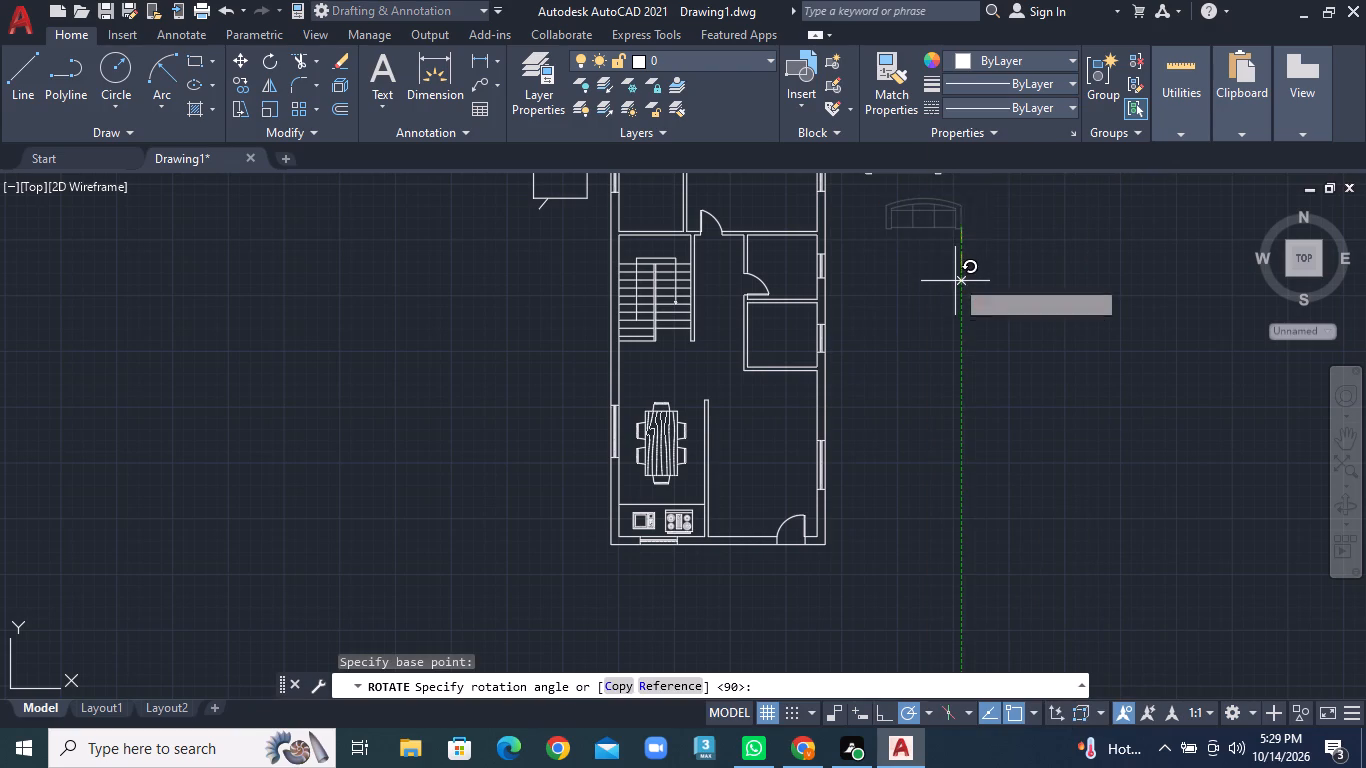
pyautogui.click(954, 290)
# Move the rotated sofa into the lower right room, with its back toward the right outer wall's window above the entrance door.
pyautogui.click(971, 200)
pyautogui.rightClick(971, 200)
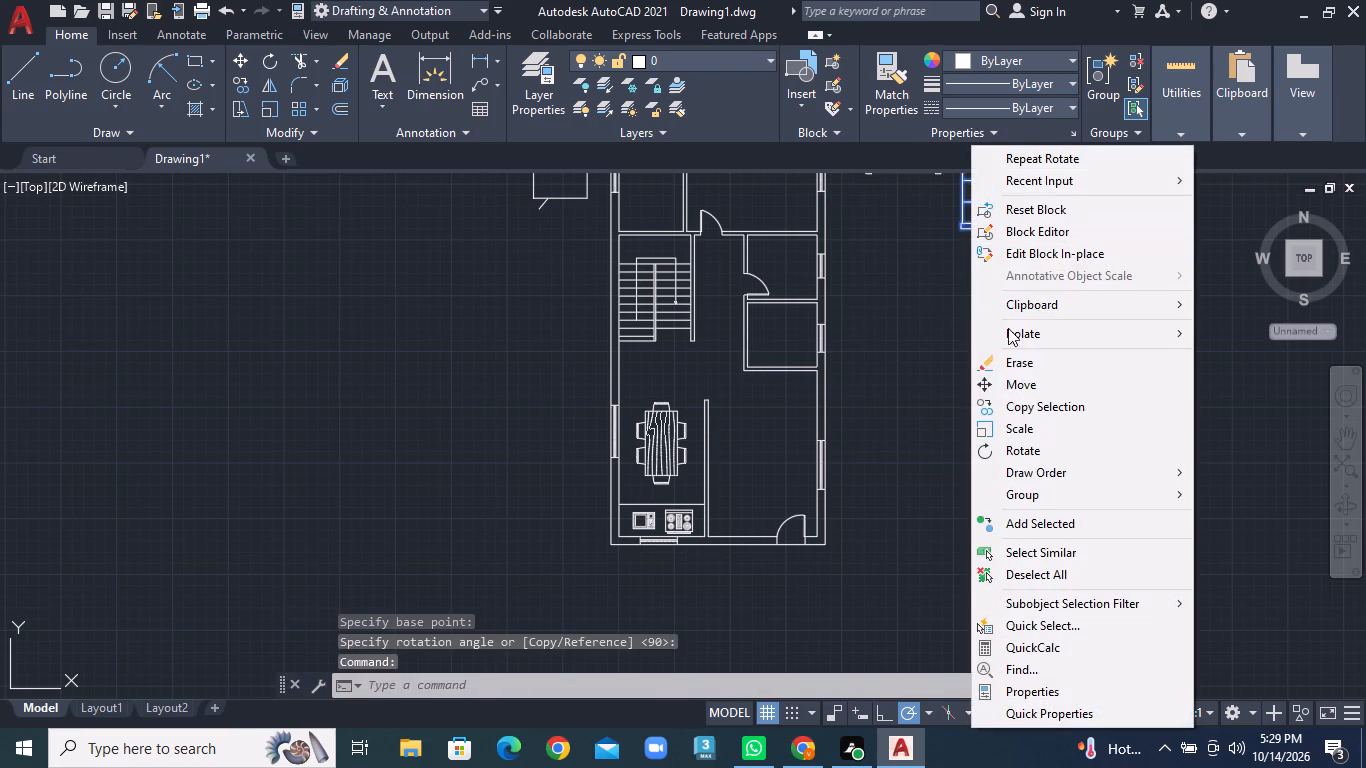
pyautogui.click(1012, 390)
pyautogui.click(977, 200)
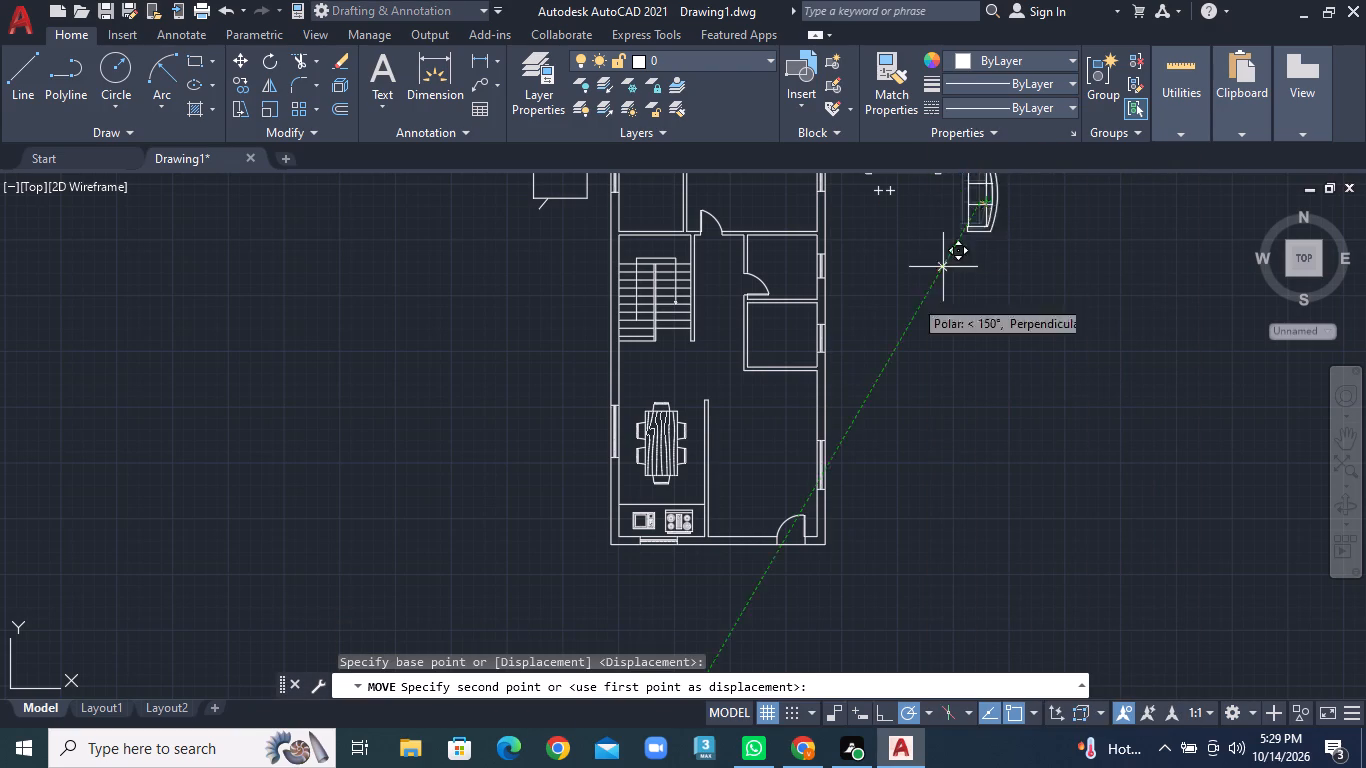
pyautogui.click(799, 463)
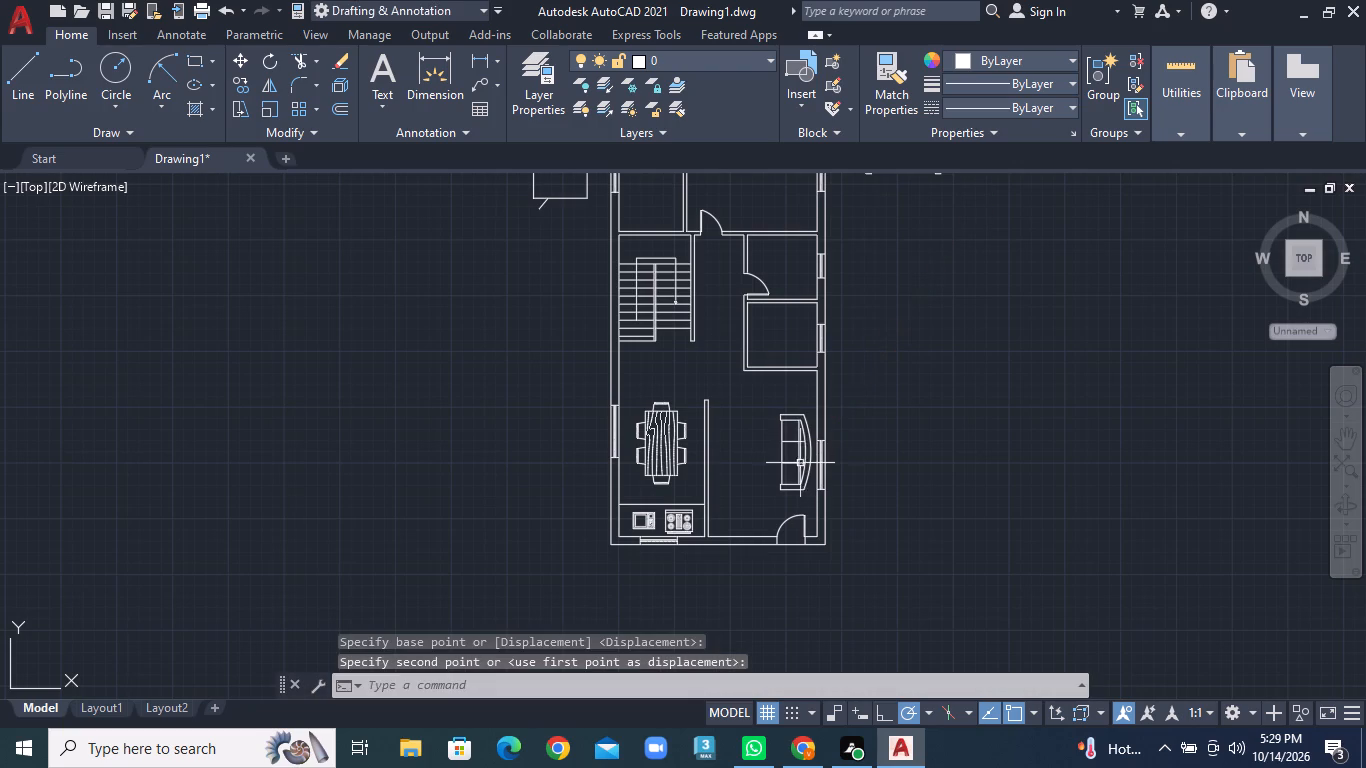
# Move the remaining sofa outside the plan into the living room, with its back along the small room's bottom wall above the other sofa.
pyautogui.moveTo(912, 300); pyautogui.dragTo(905, 477, button='middle')
pyautogui.click(898, 345)
pyautogui.rightClick(898, 345)
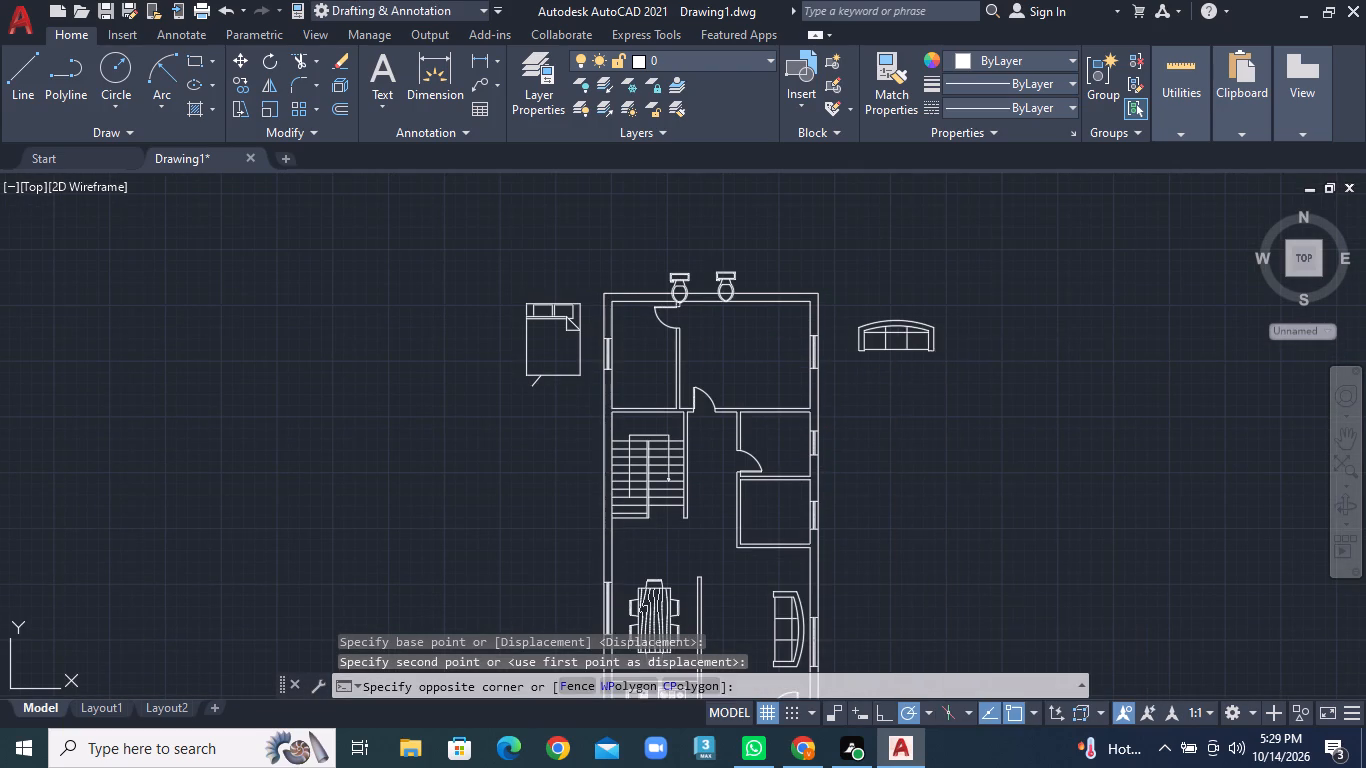
pyautogui.click(898, 330)
pyautogui.rightClick(896, 330)
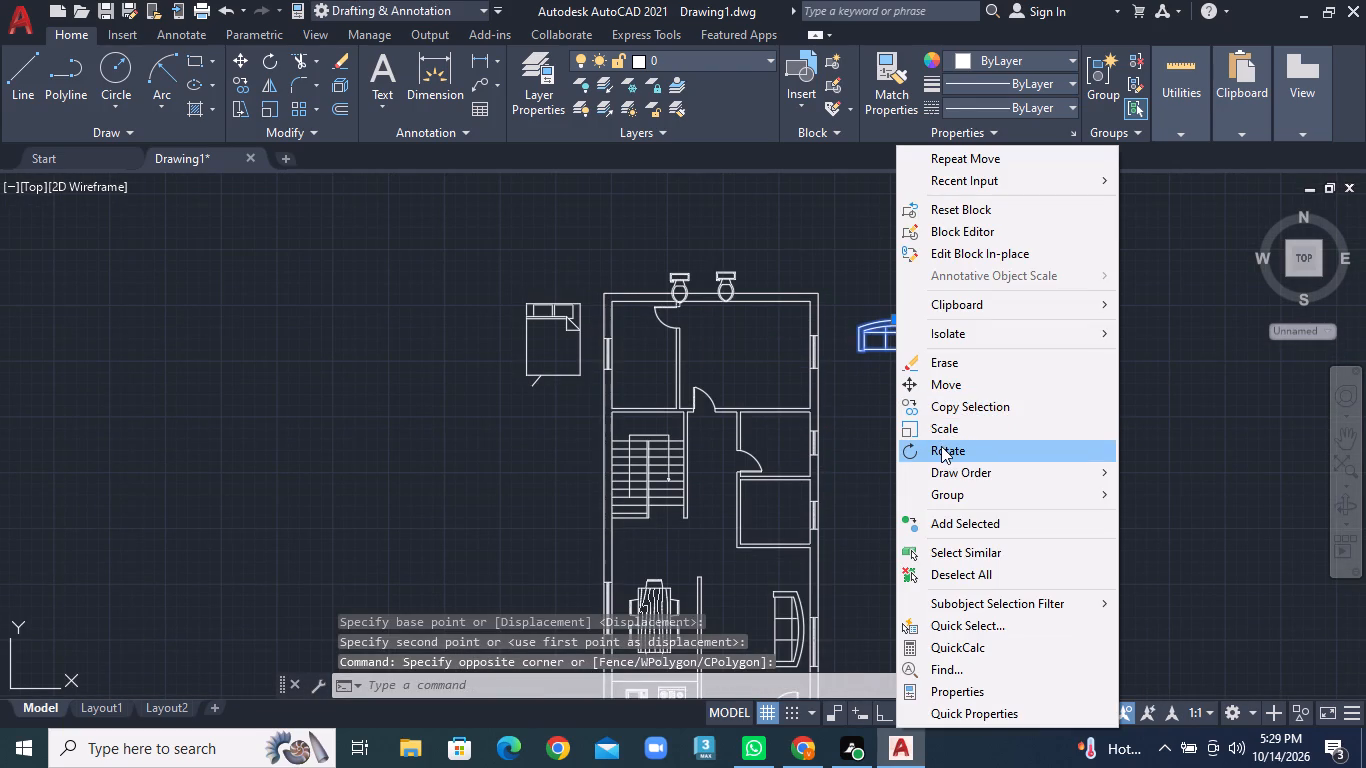
pyautogui.click(948, 393)
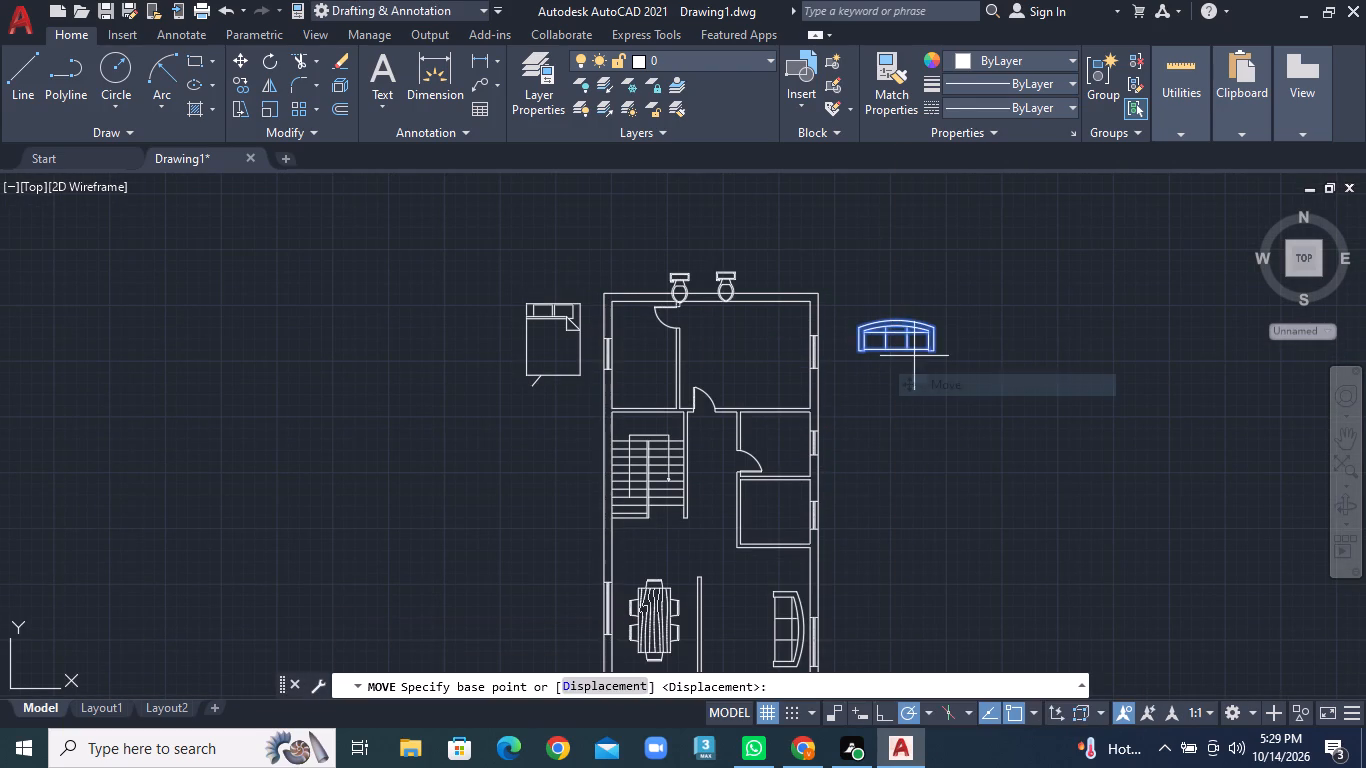
pyautogui.click(911, 337)
pyautogui.scroll(1, 753, 520)
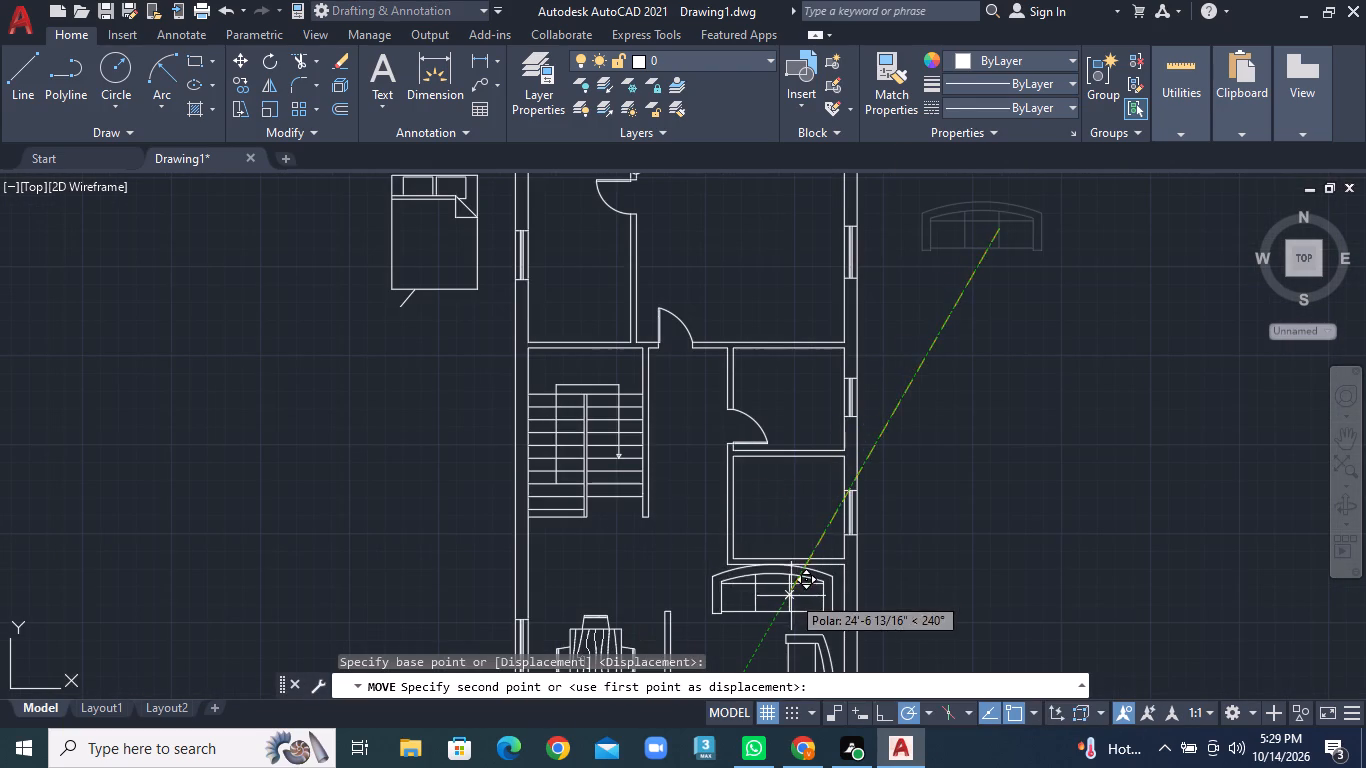
pyautogui.click(799, 598)
# Move the right-hand one of the two toilets above the plan into the small room with the door on the right side.
pyautogui.scroll(-1, 891, 572)
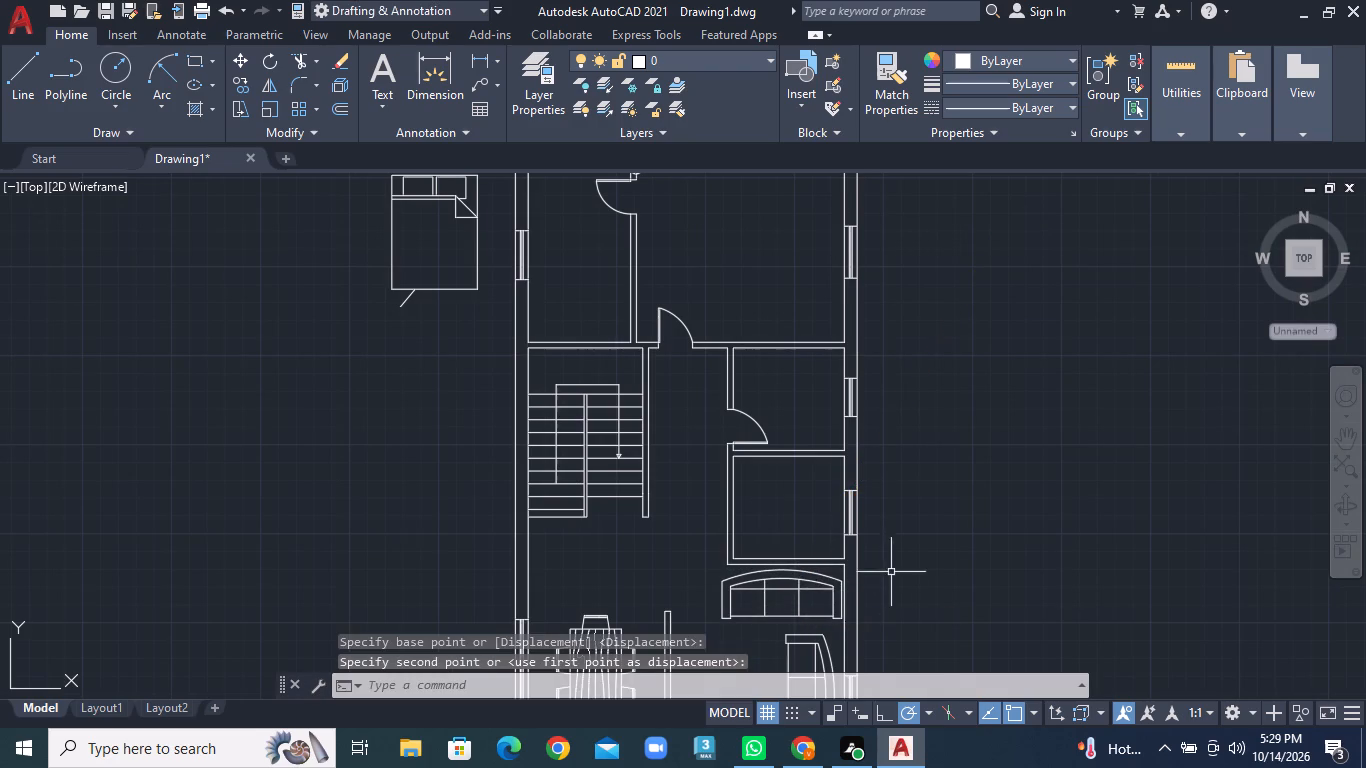
pyautogui.moveTo(891, 572); pyautogui.dragTo(948, 566, button='middle')
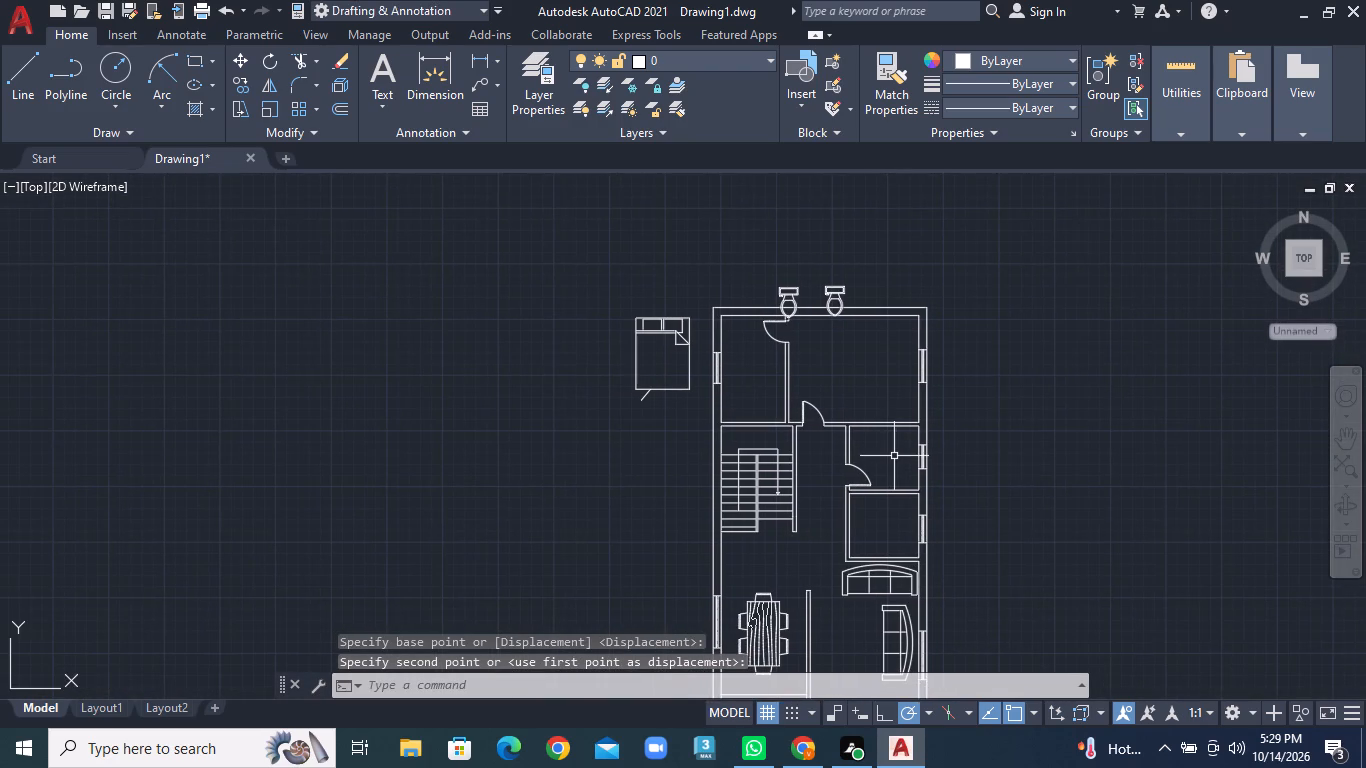
pyautogui.scroll(-1, 889, 456)
pyautogui.moveTo(943, 495); pyautogui.dragTo(821, 447, button='middle')
pyautogui.scroll(1, 689, 282)
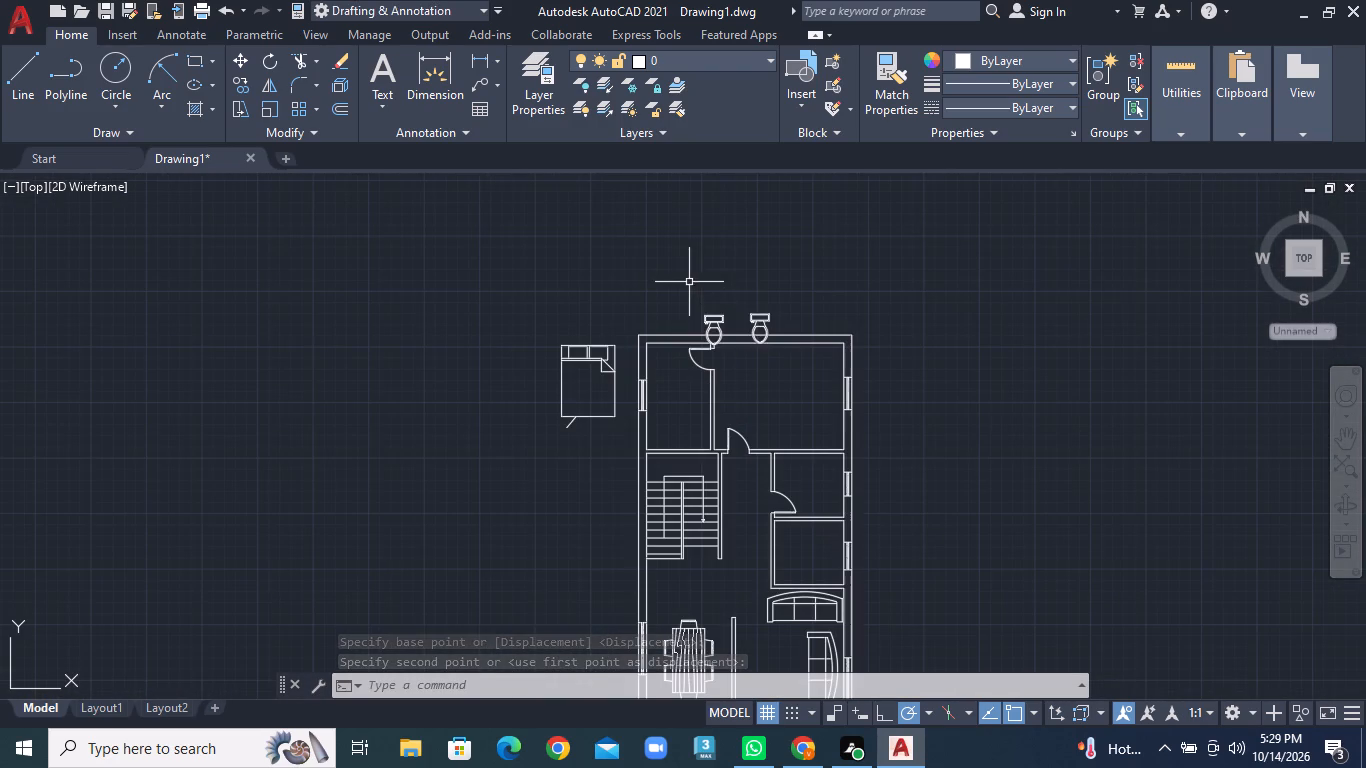
pyautogui.click(763, 321)
pyautogui.rightClick(763, 321)
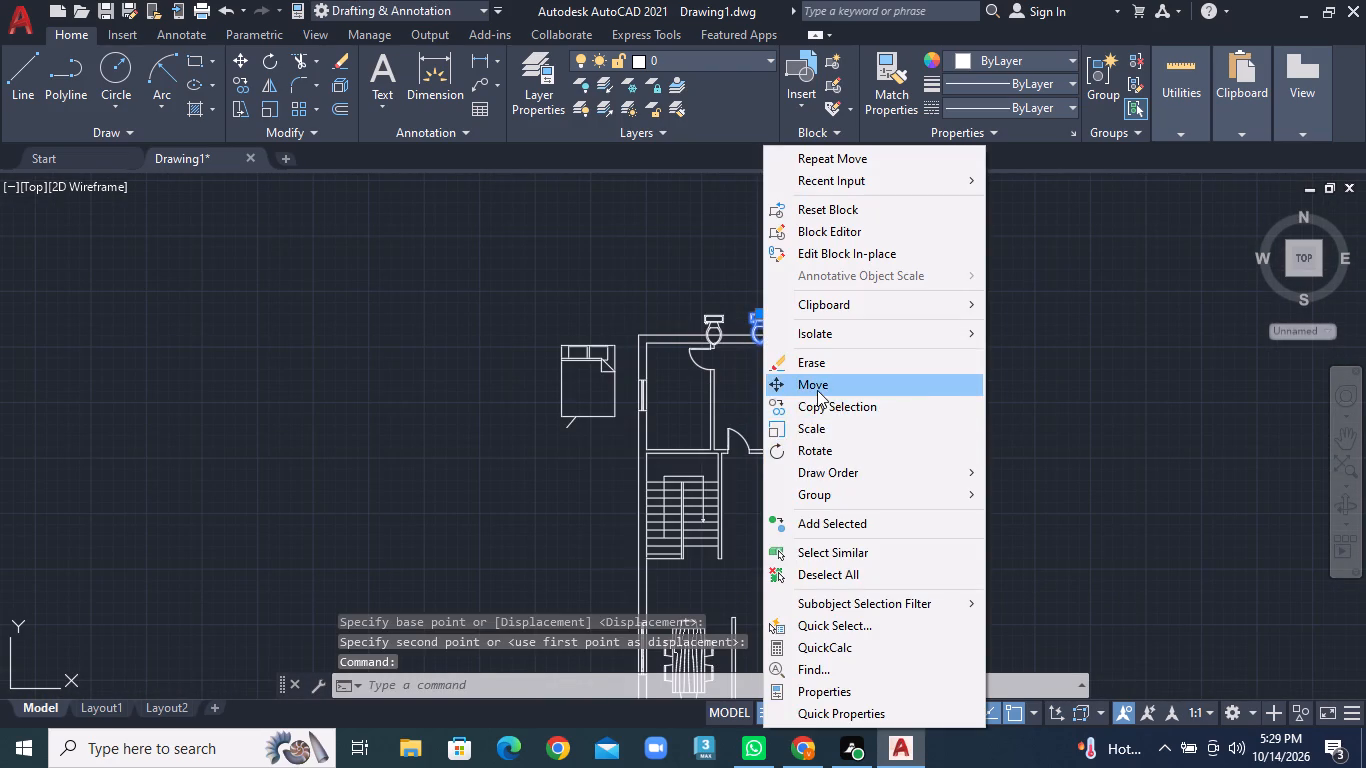
pyautogui.click(817, 390)
pyautogui.click(764, 320)
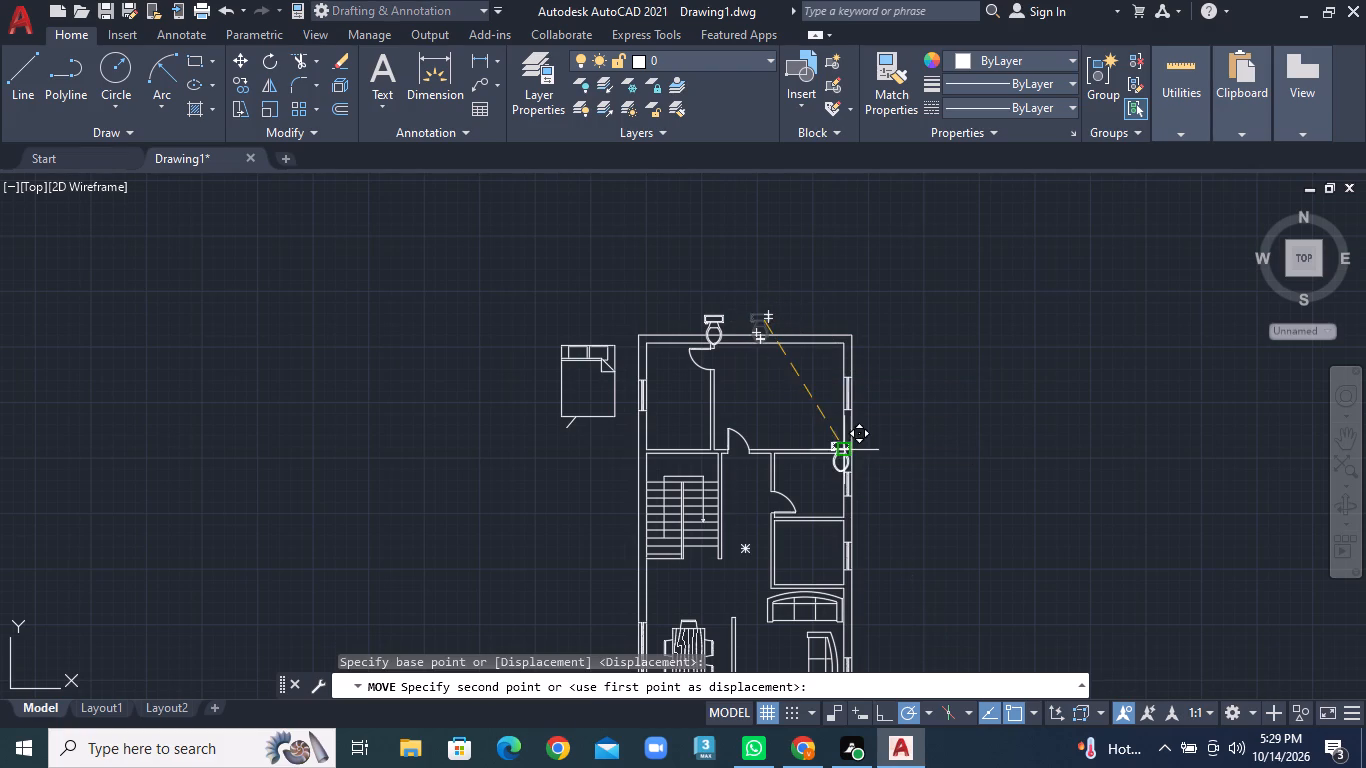
pyautogui.click(820, 483)
# Rotate the toilet in the small right-side room 90° clockwise so its tank faces the right outer wall.
pyautogui.click(824, 480)
pyautogui.rightClick(824, 480)
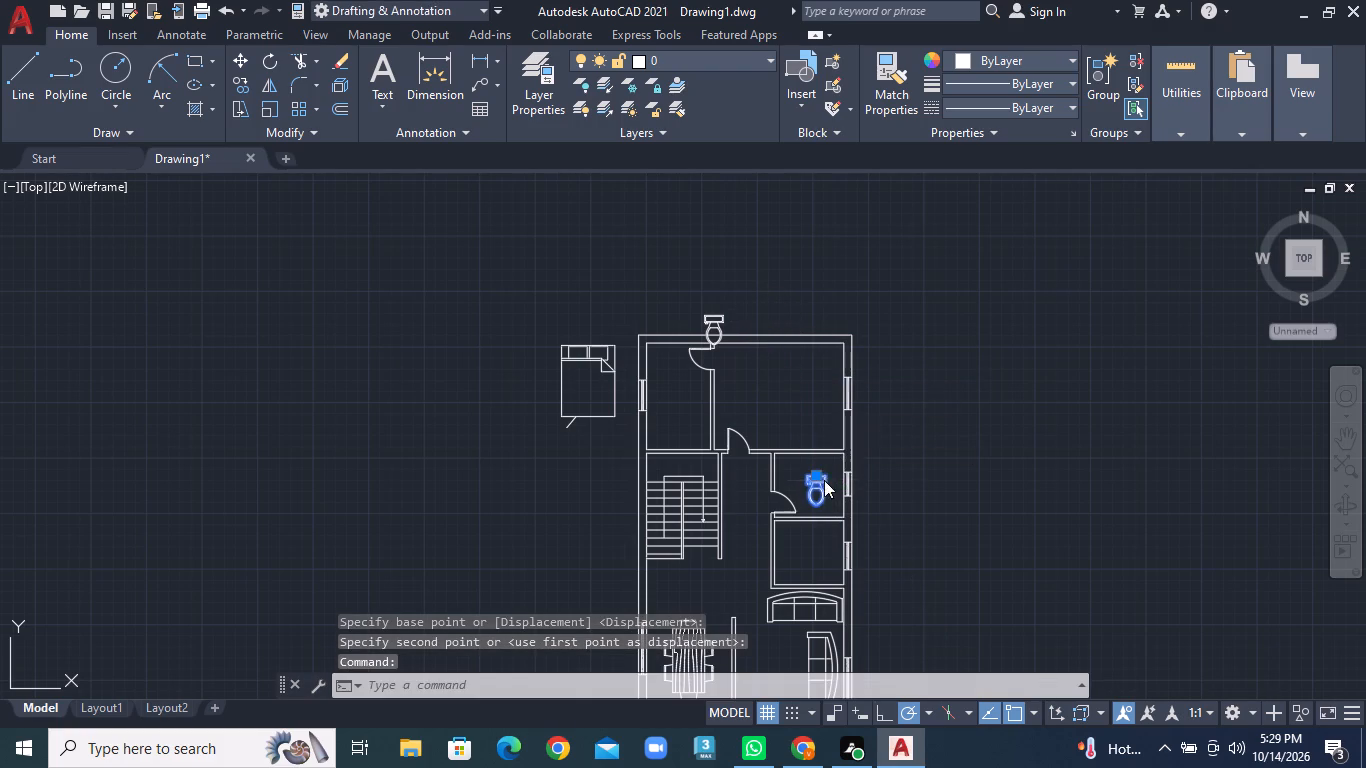
pyautogui.click(880, 454)
pyautogui.click(810, 496)
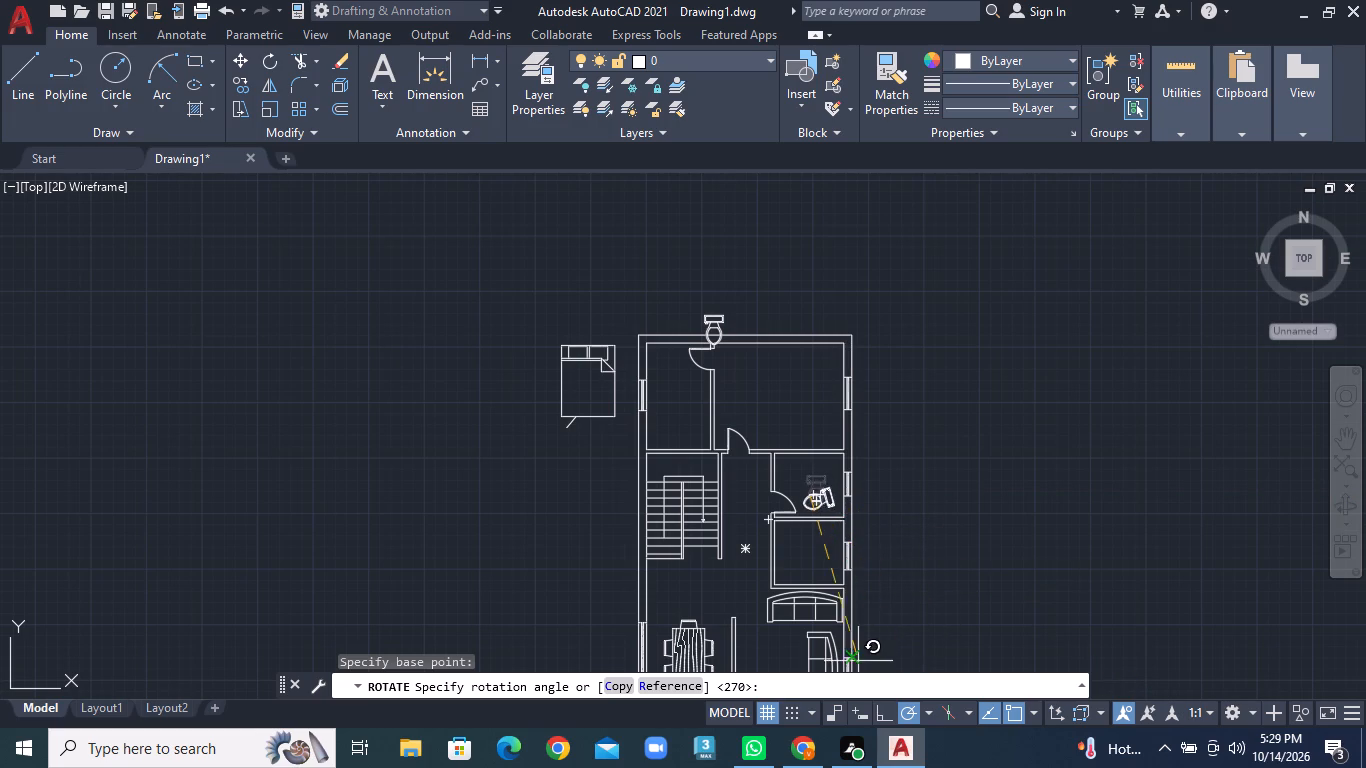
pyautogui.click(805, 669)
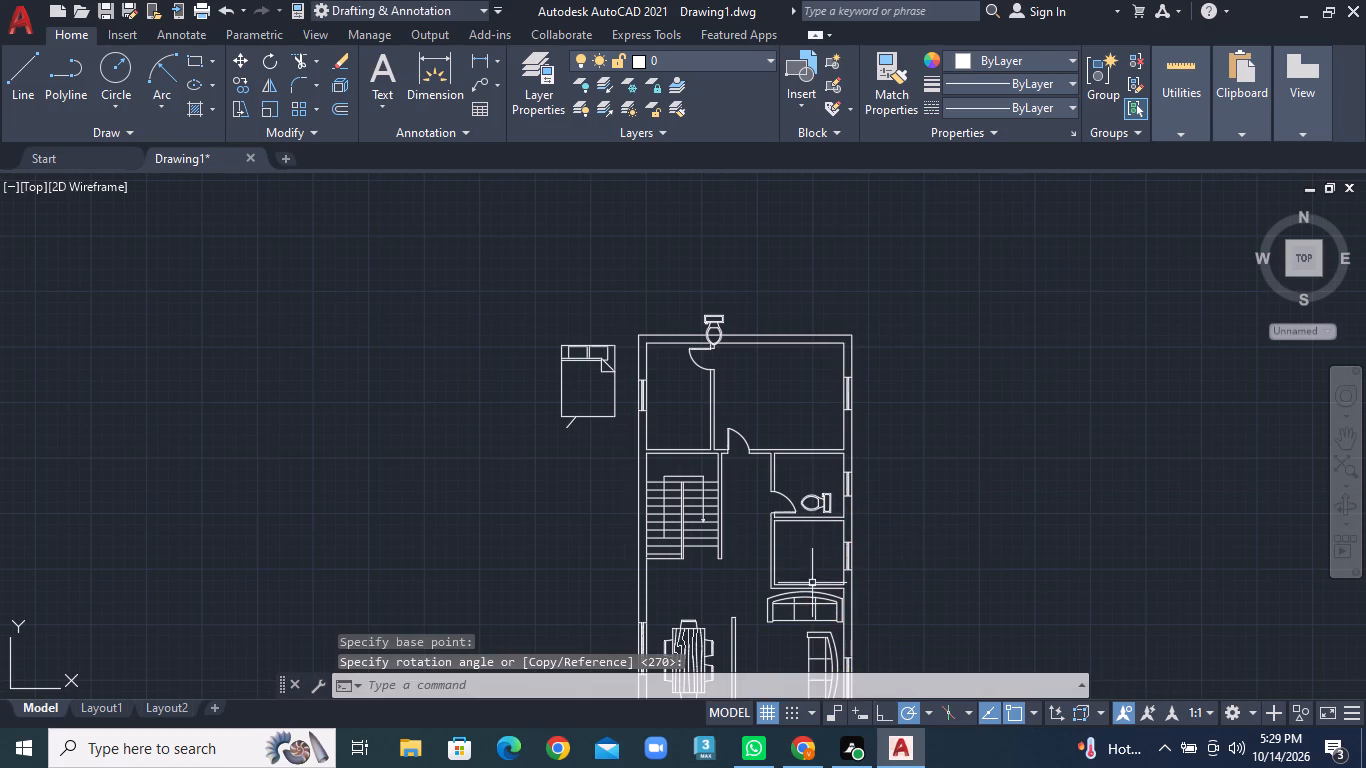
# Move the rotated toilet up and right so its tank sits beside the right outer wall at the window.
pyautogui.scroll(2, 804, 468)
pyautogui.click(850, 557)
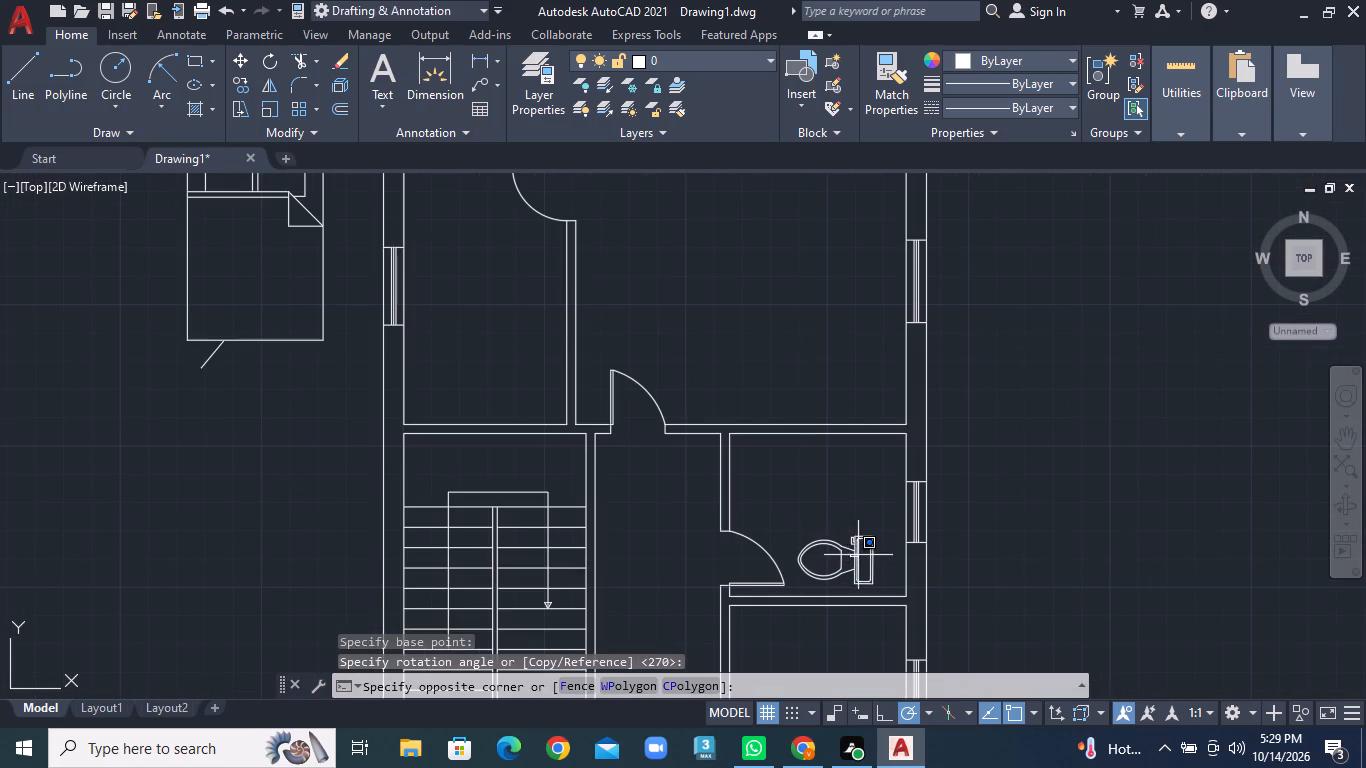
pyautogui.click(862, 547)
pyautogui.click(852, 547)
pyautogui.rightClick(852, 547)
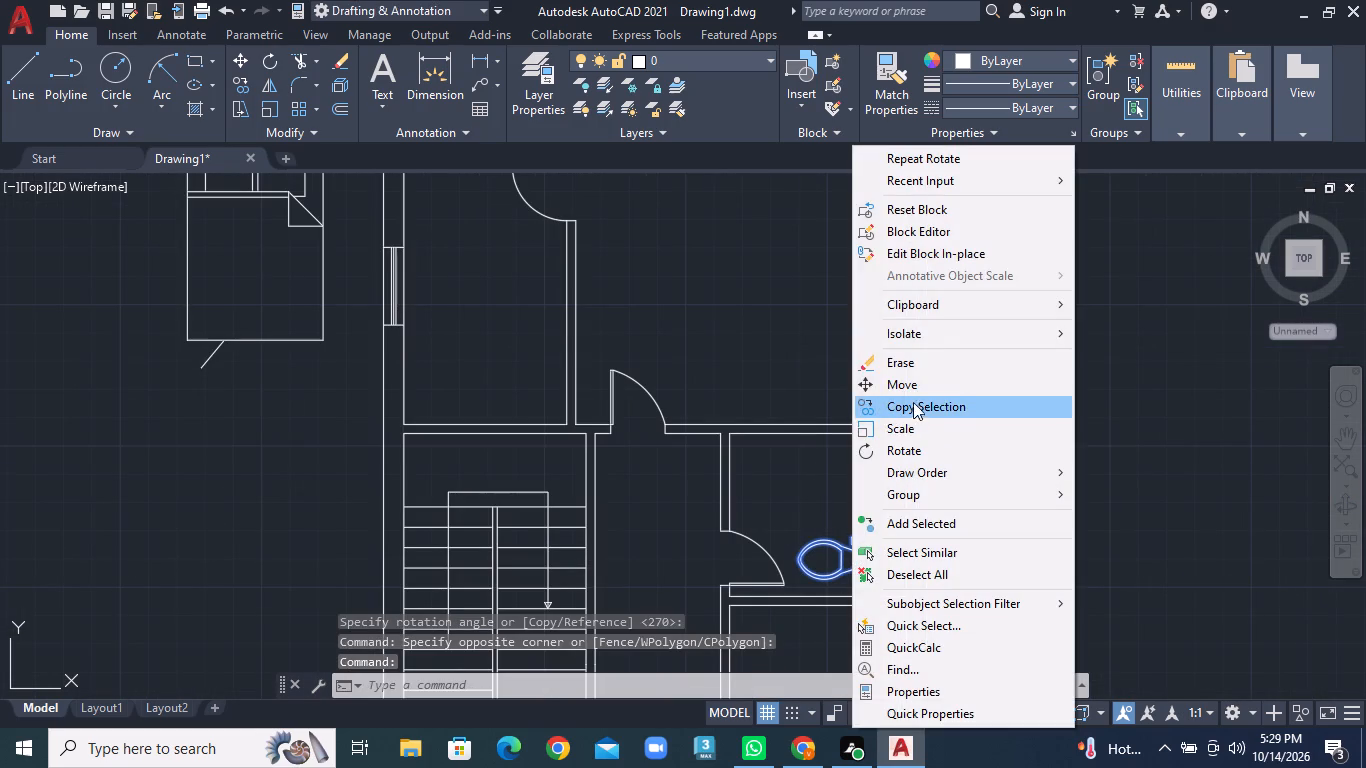
pyautogui.click(909, 388)
pyautogui.click(855, 552)
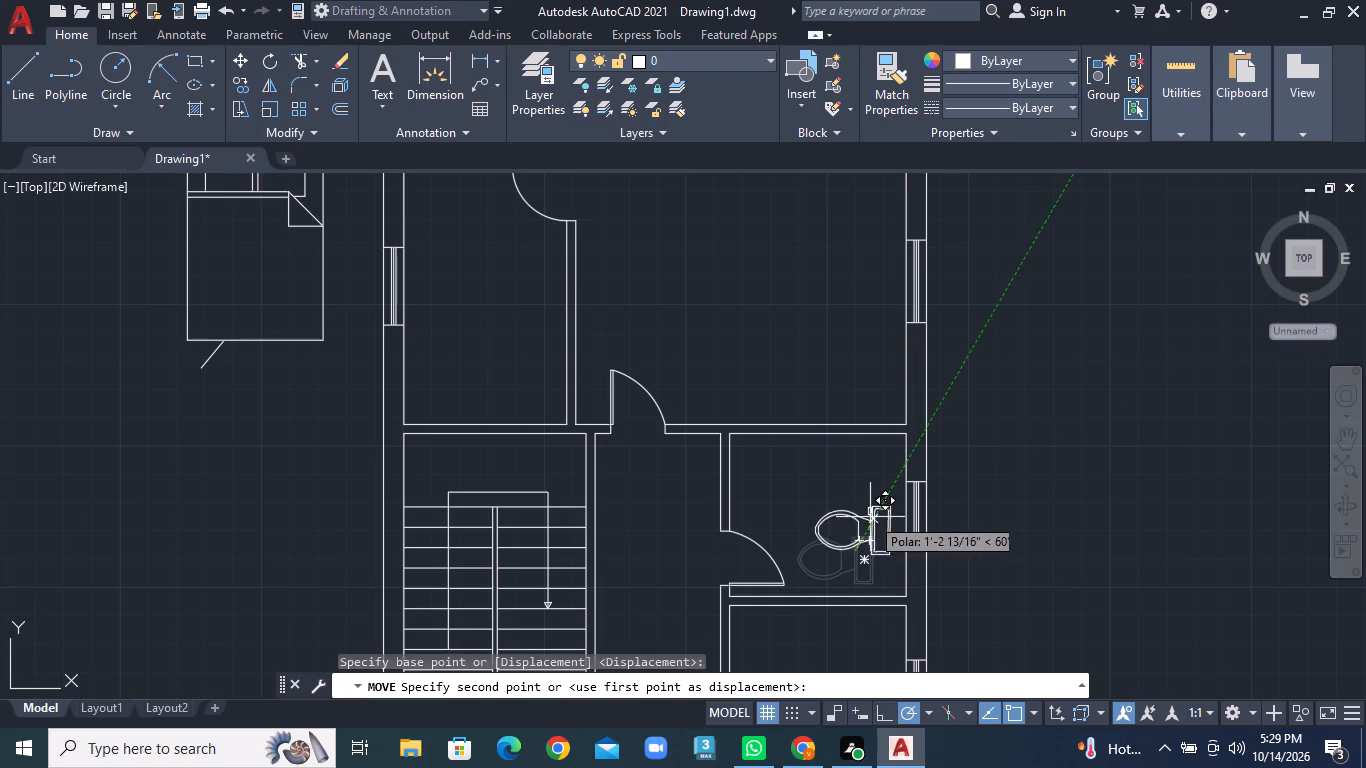
pyautogui.click(876, 501)
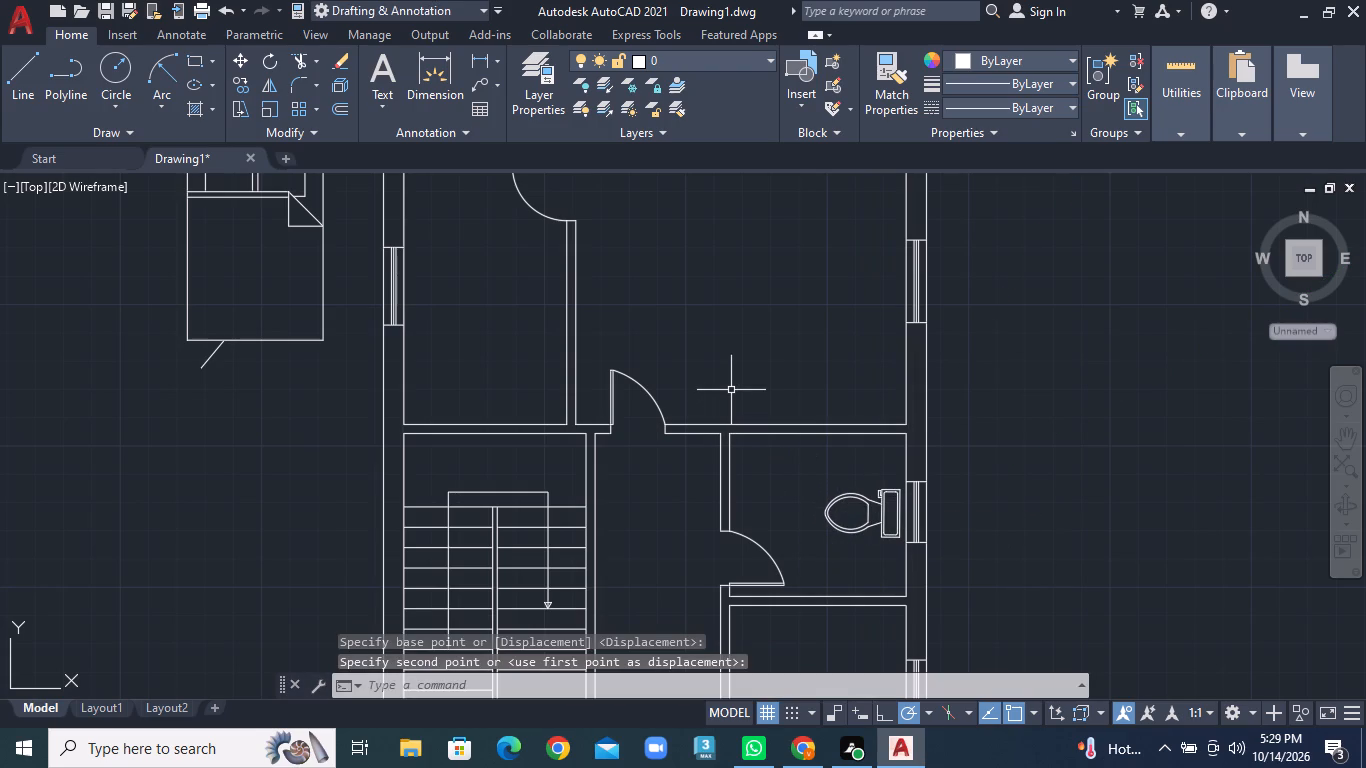
# Copy the rotated toilet into the upper left room, with its tank against the partition beside the bedroom.
pyautogui.moveTo(678, 412); pyautogui.dragTo(756, 493, button='middle')
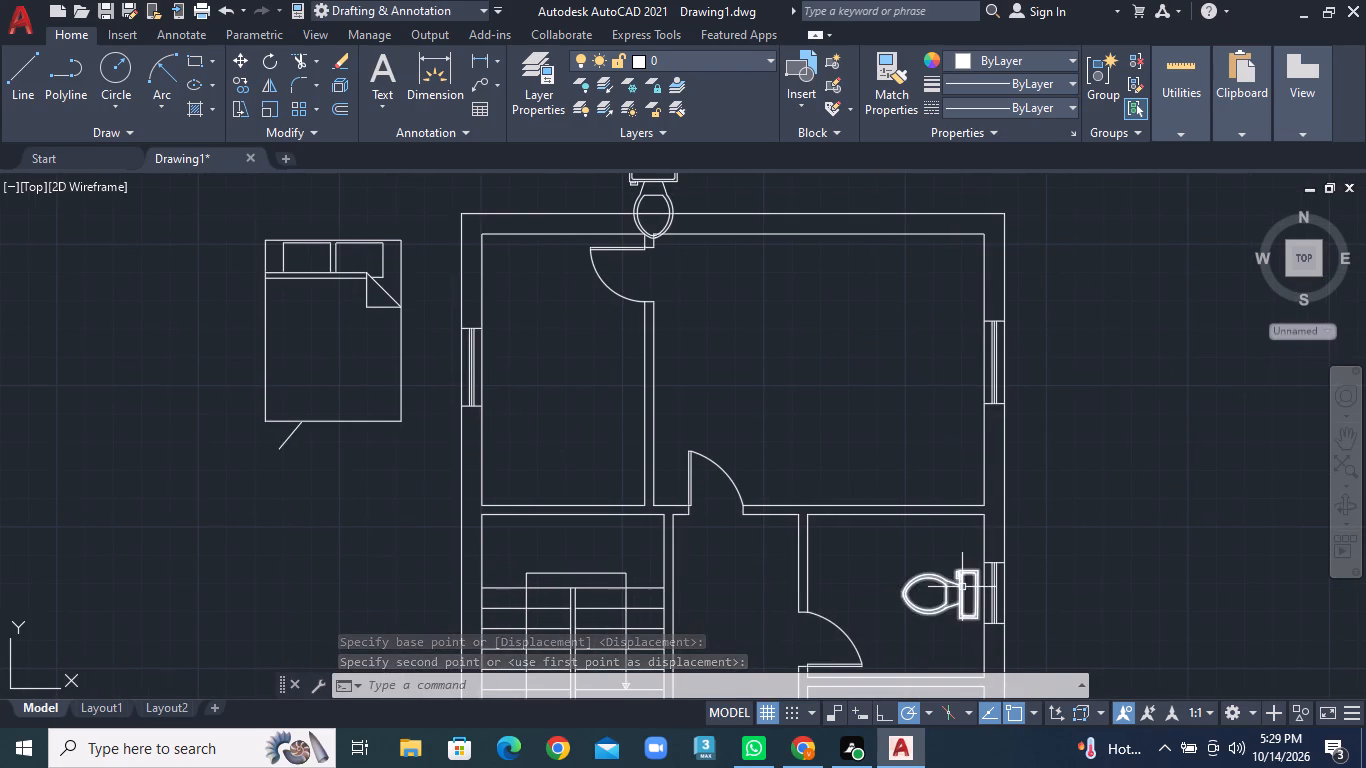
pyautogui.click(962, 587)
pyautogui.rightClick(962, 586)
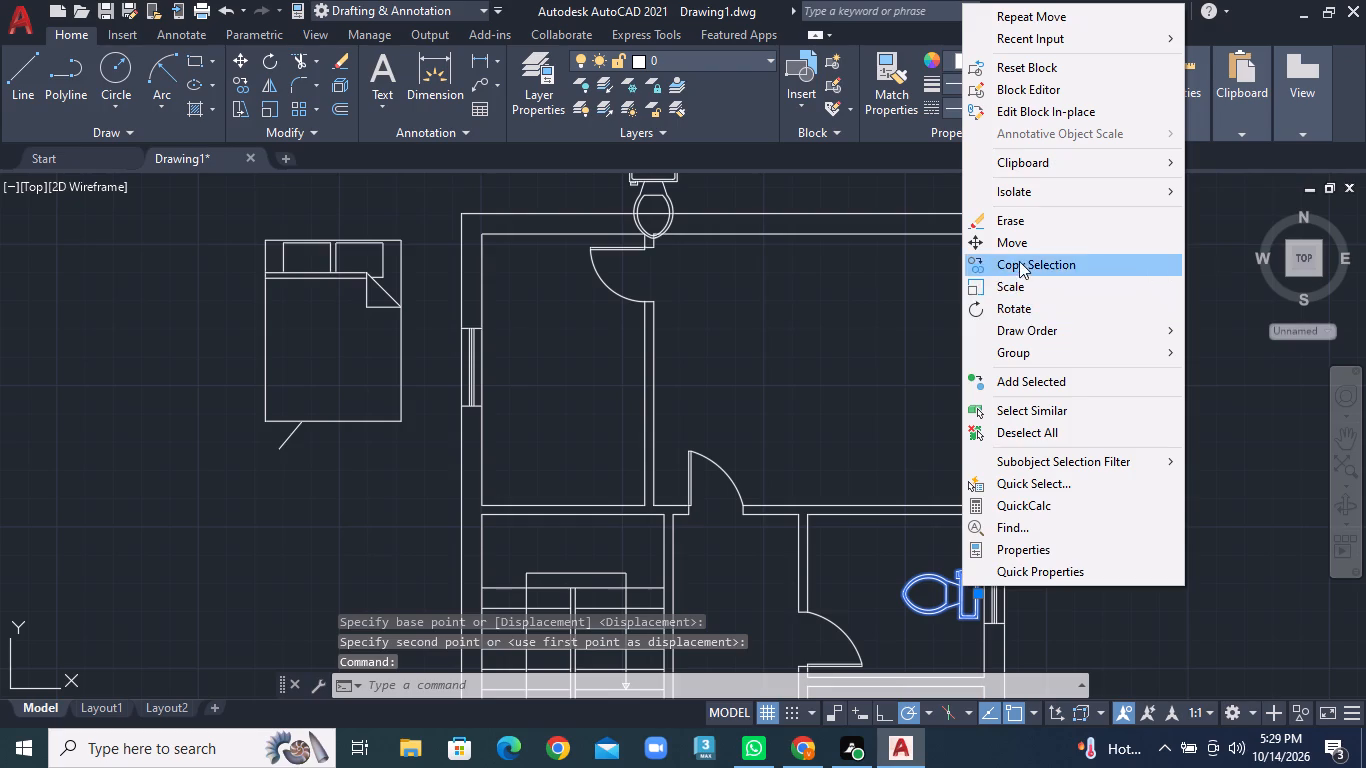
pyautogui.click(1019, 261)
pyautogui.click(969, 603)
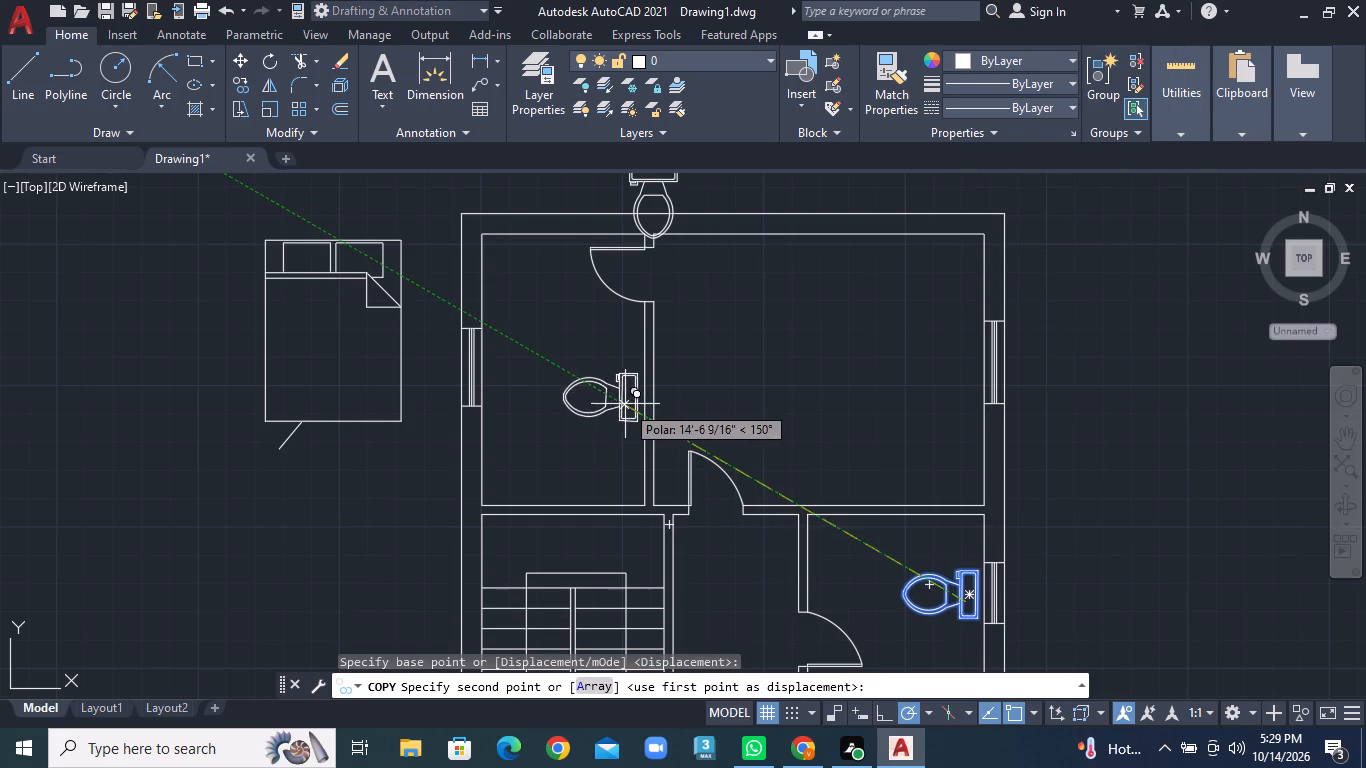
pyautogui.scroll(3, 625, 404)
pyautogui.click(643, 377)
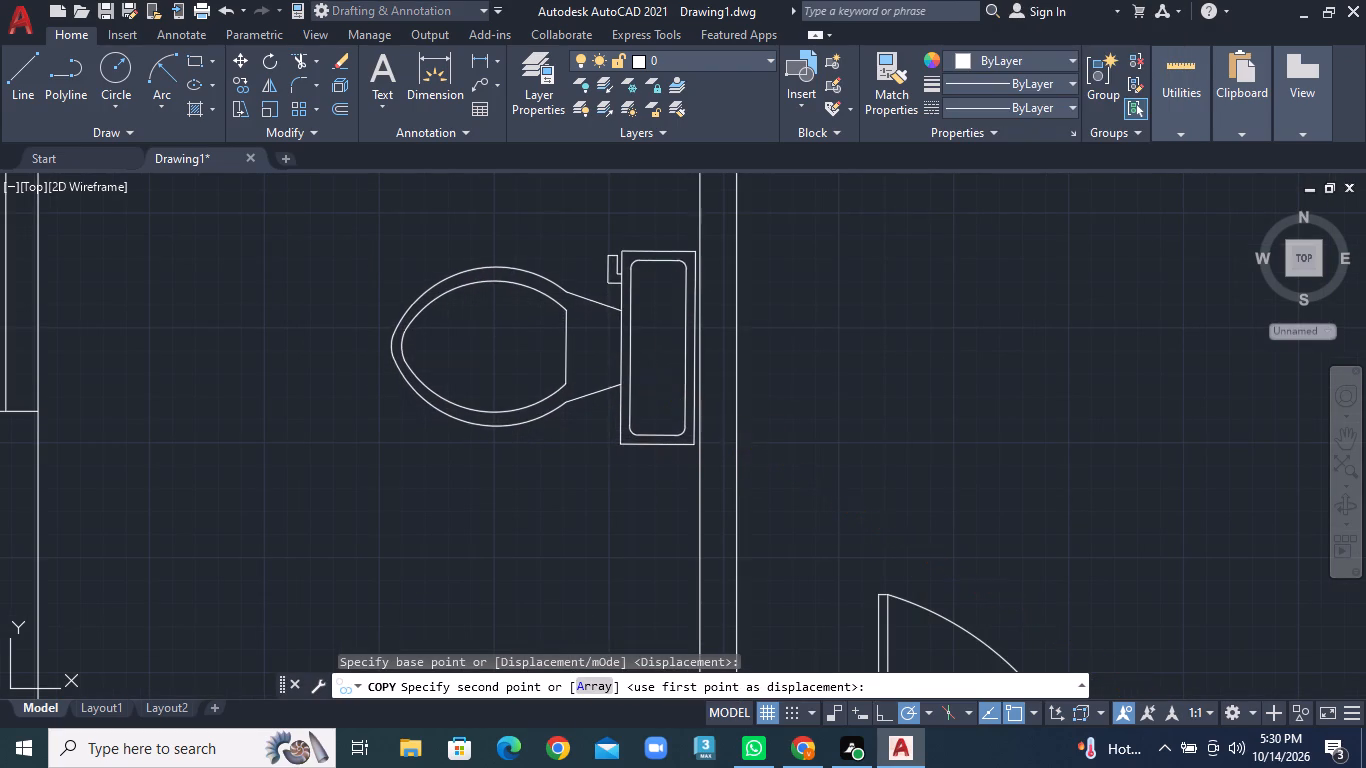
pyautogui.scroll(-3, 813, 438)
pyautogui.scroll(-1, 916, 466)
pyautogui.press('Escape')
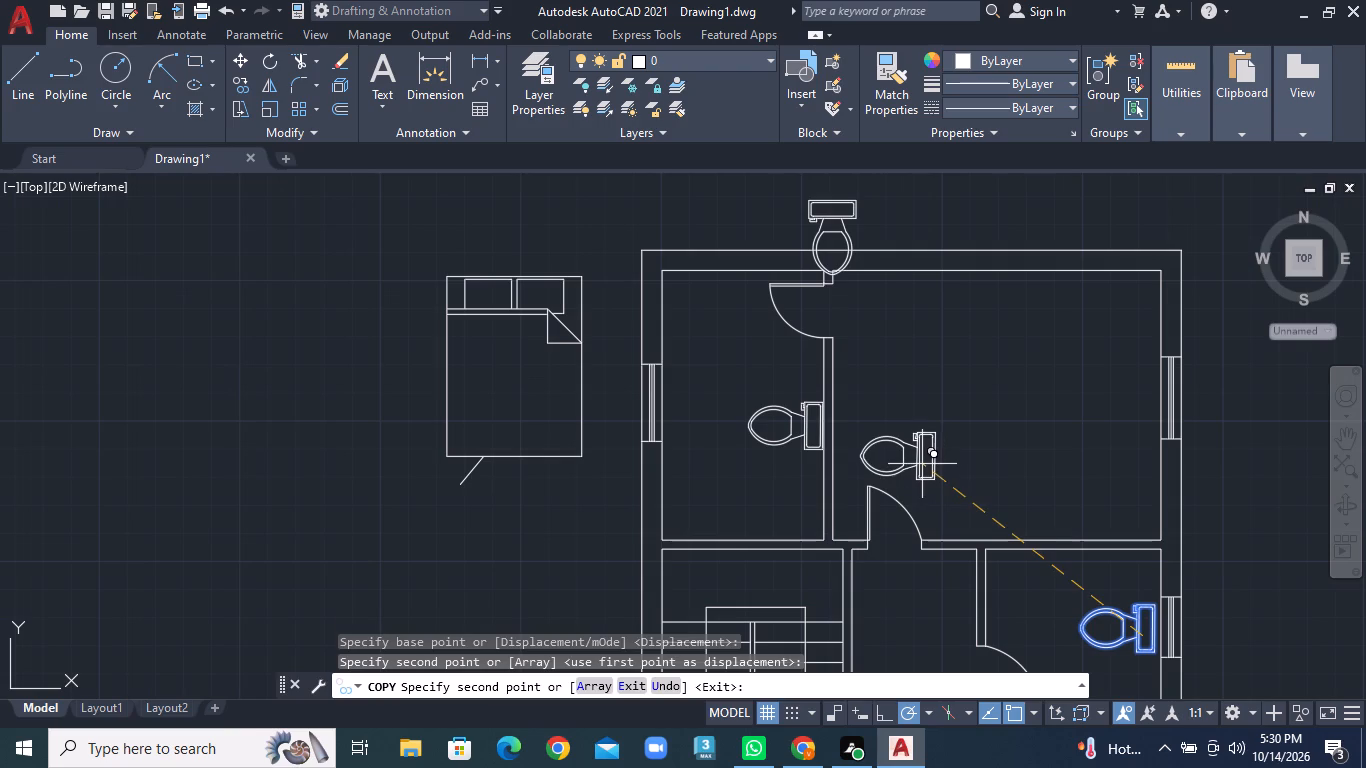
# Move the queen bed from outside the plan into the upper right bedroom.
pyautogui.moveTo(851, 493); pyautogui.dragTo(649, 478, button='middle')
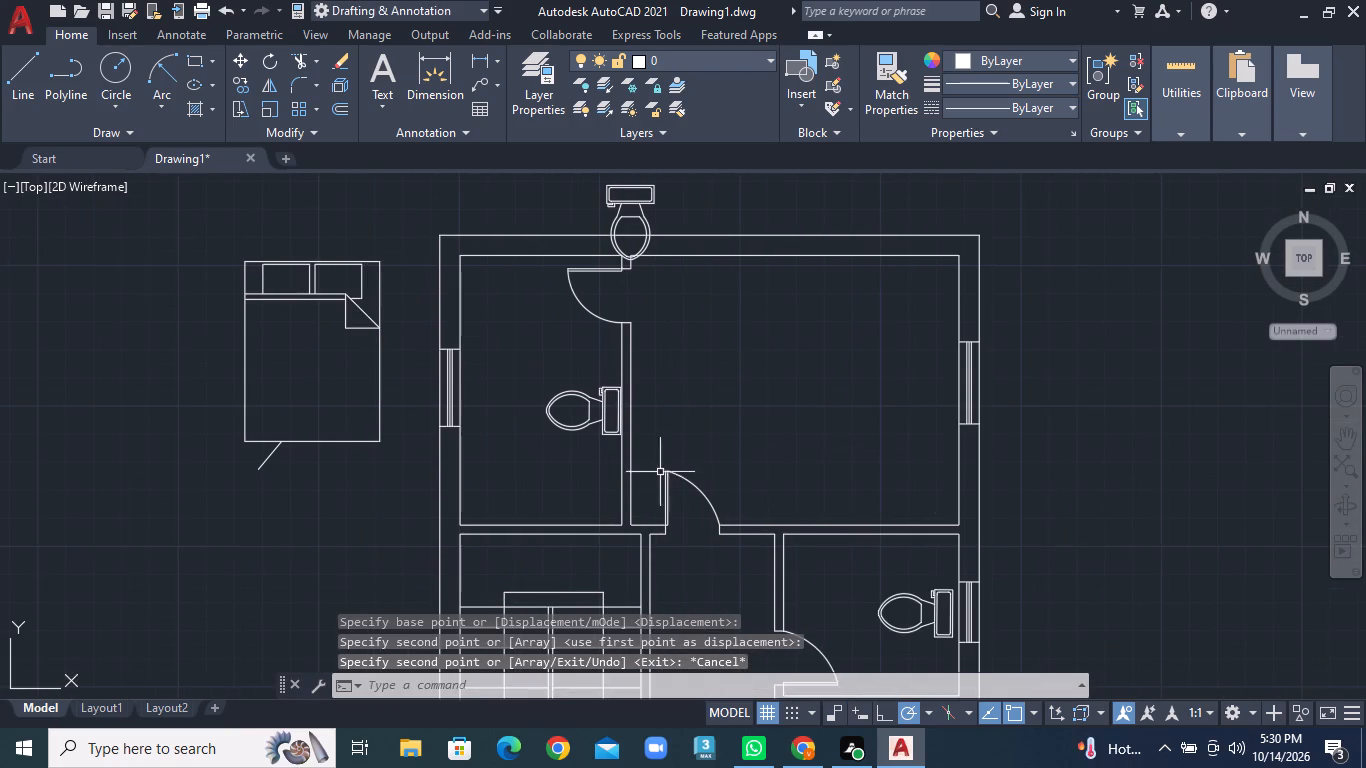
pyautogui.scroll(-2, 734, 460)
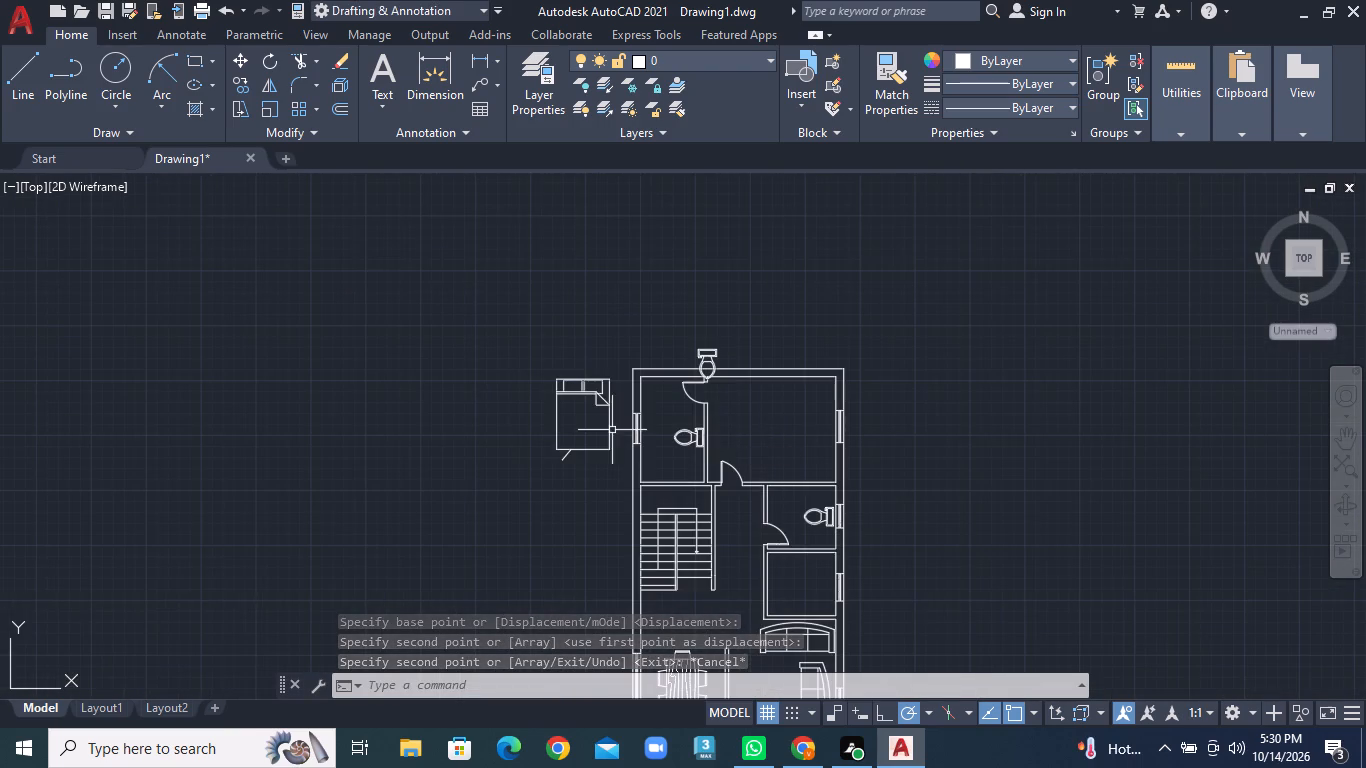
pyautogui.click(577, 381)
pyautogui.rightClick(577, 381)
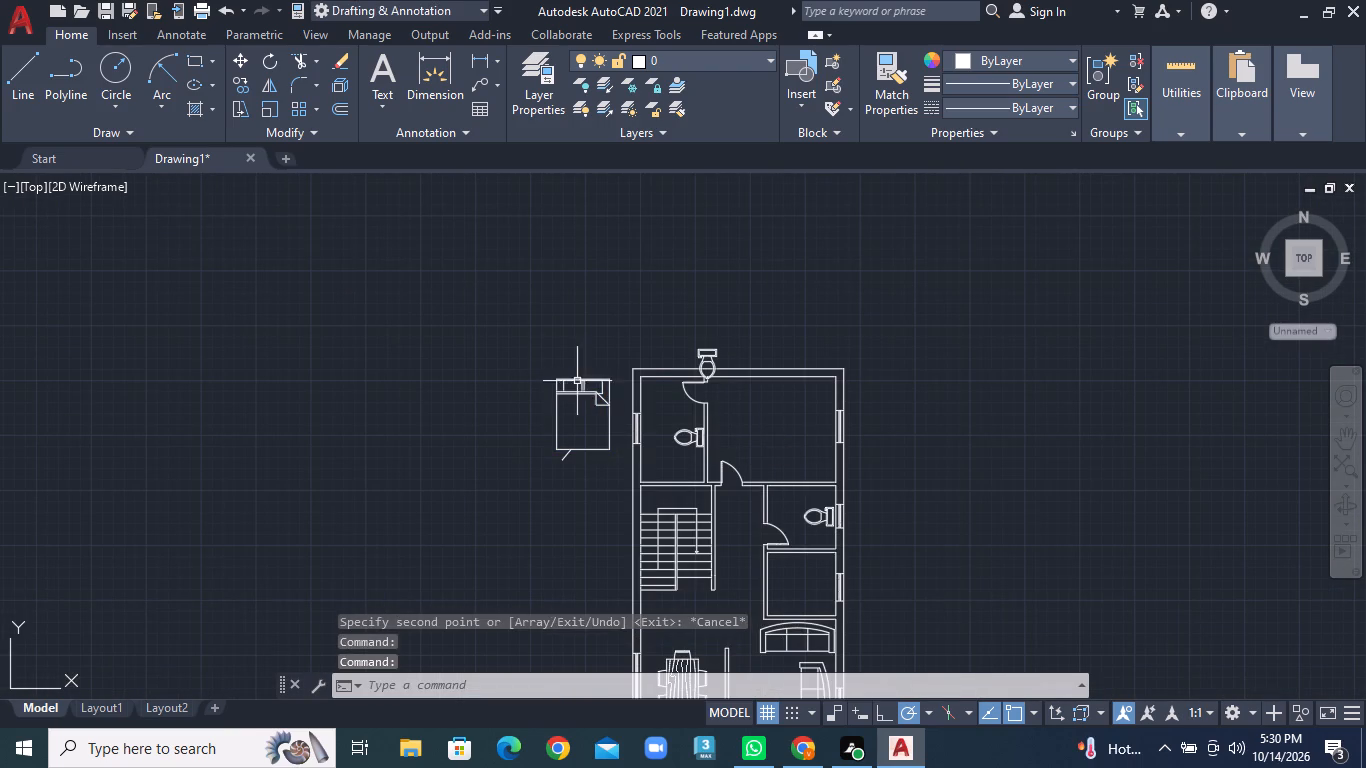
pyautogui.click(594, 394)
pyautogui.rightClick(594, 394)
pyautogui.click(644, 387)
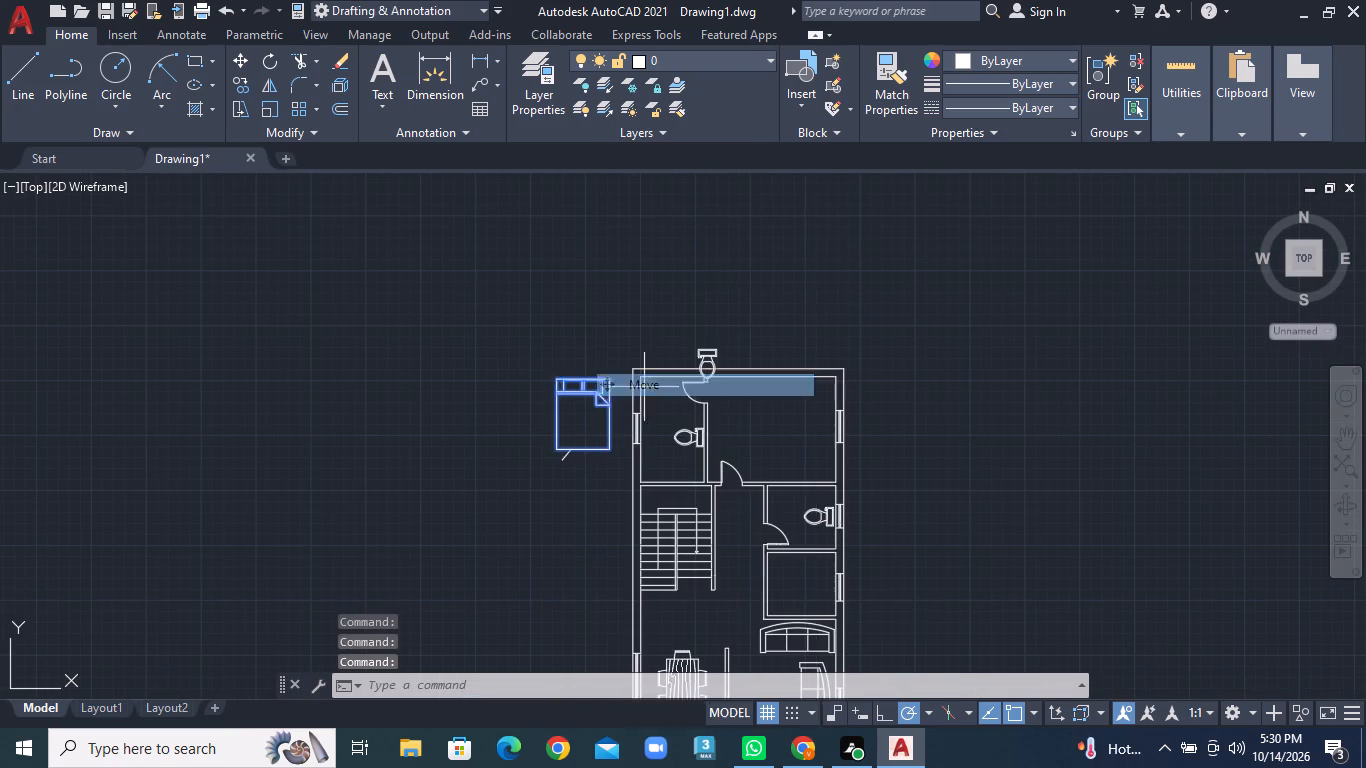
pyautogui.click(592, 393)
pyautogui.click(793, 412)
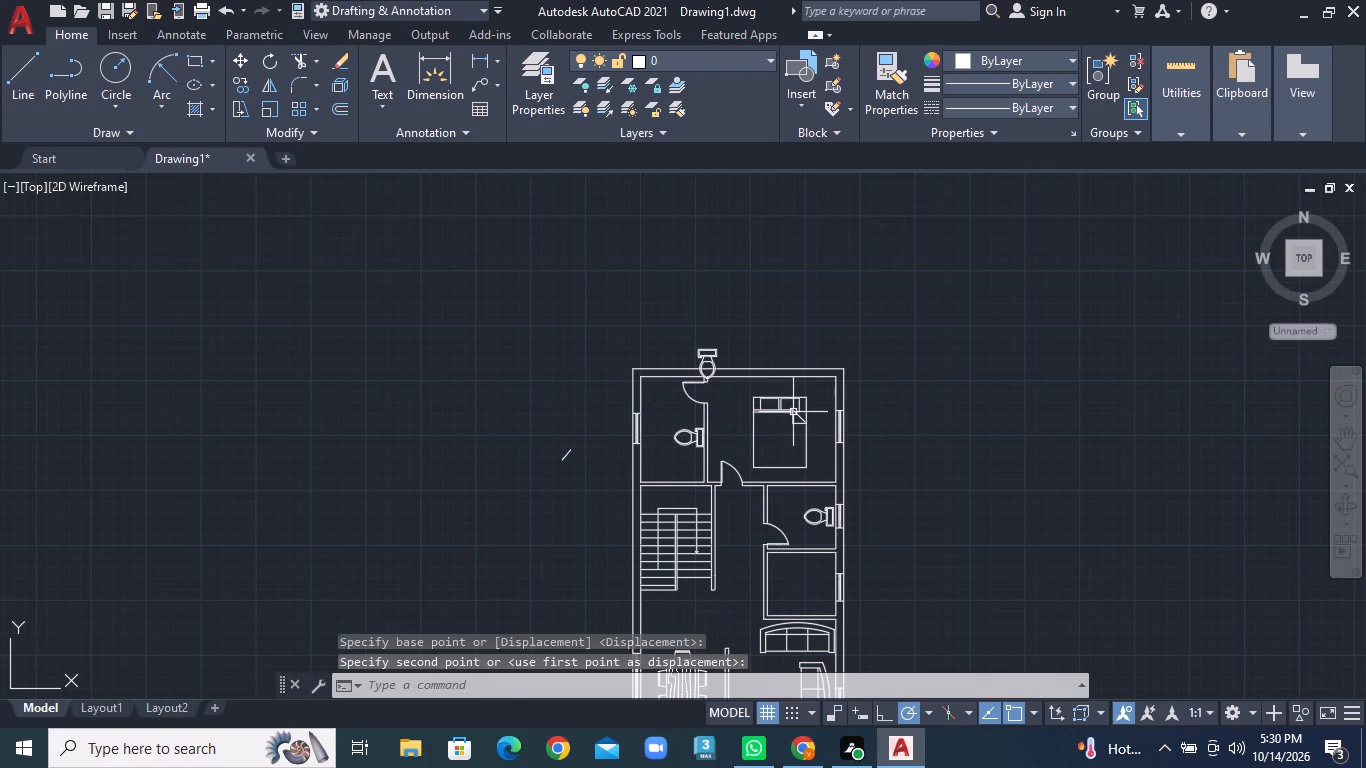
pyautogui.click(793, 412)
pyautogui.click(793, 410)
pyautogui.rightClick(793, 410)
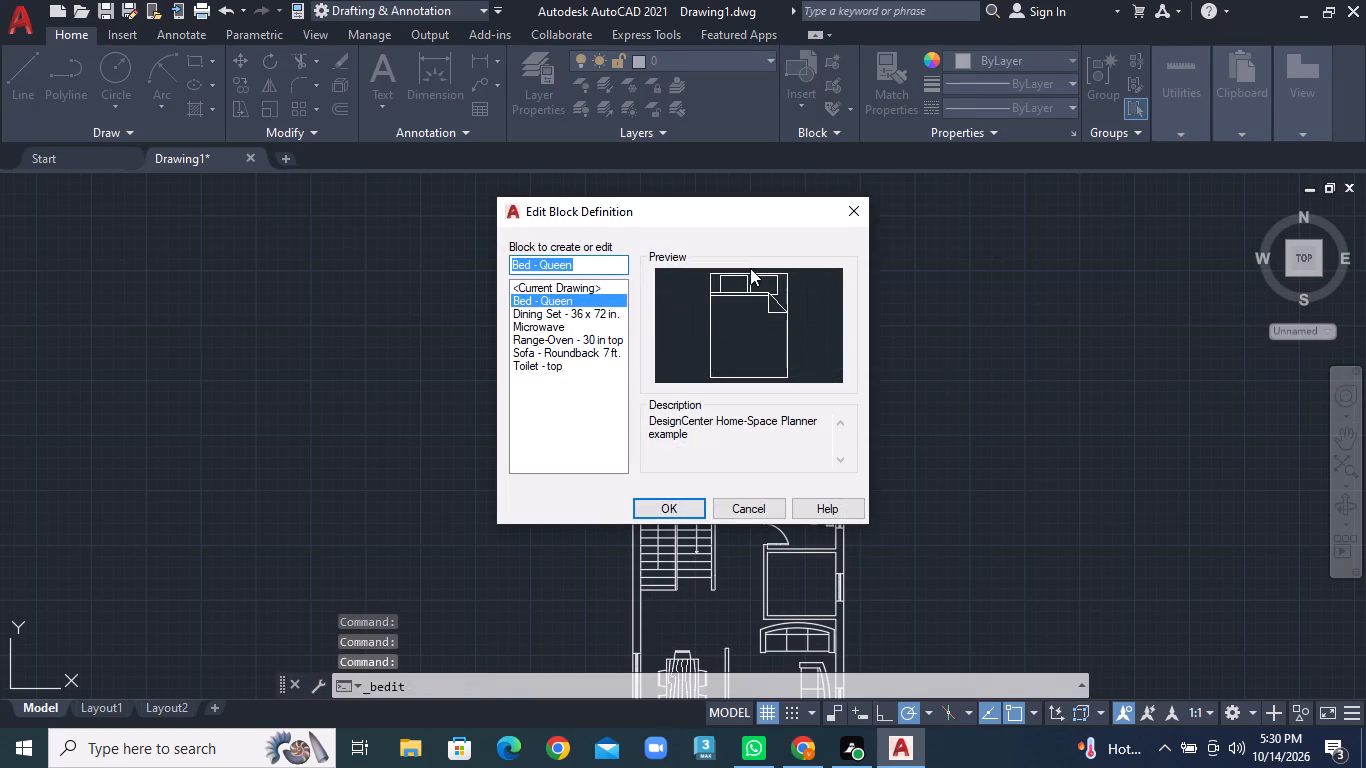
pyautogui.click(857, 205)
# Rotate the queen bed 180° about its foot end so its pillows face the bottom of the plan.
pyautogui.click(779, 411)
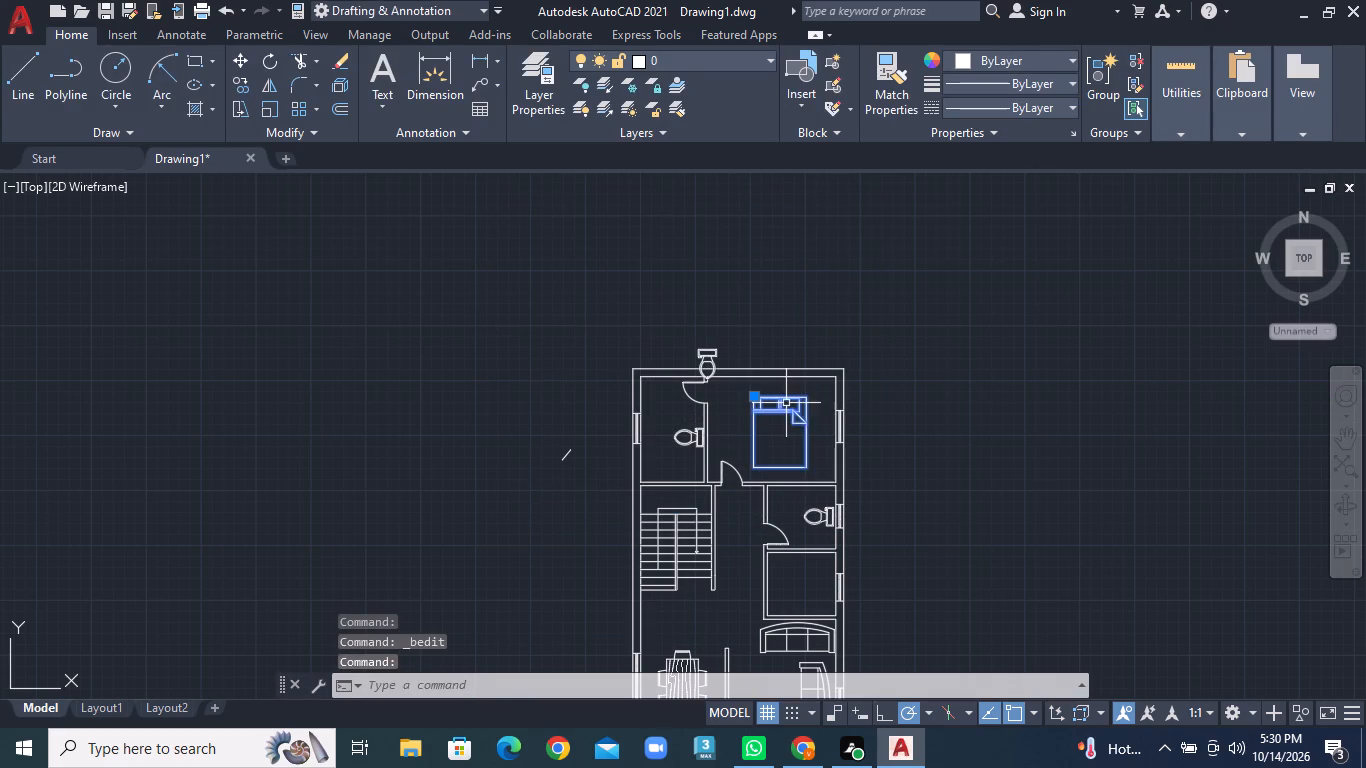
pyautogui.rightClick(786, 403)
pyautogui.click(863, 454)
pyautogui.click(792, 461)
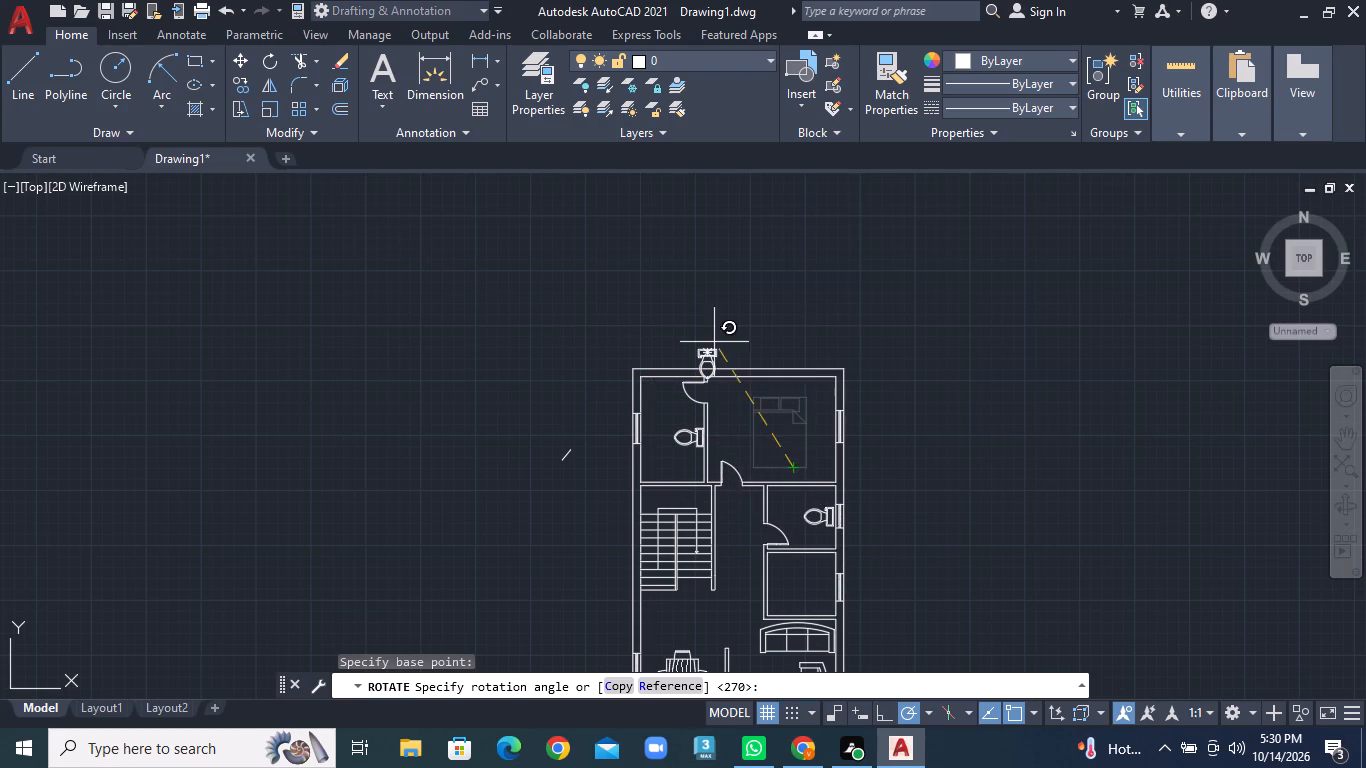
pyautogui.click(621, 464)
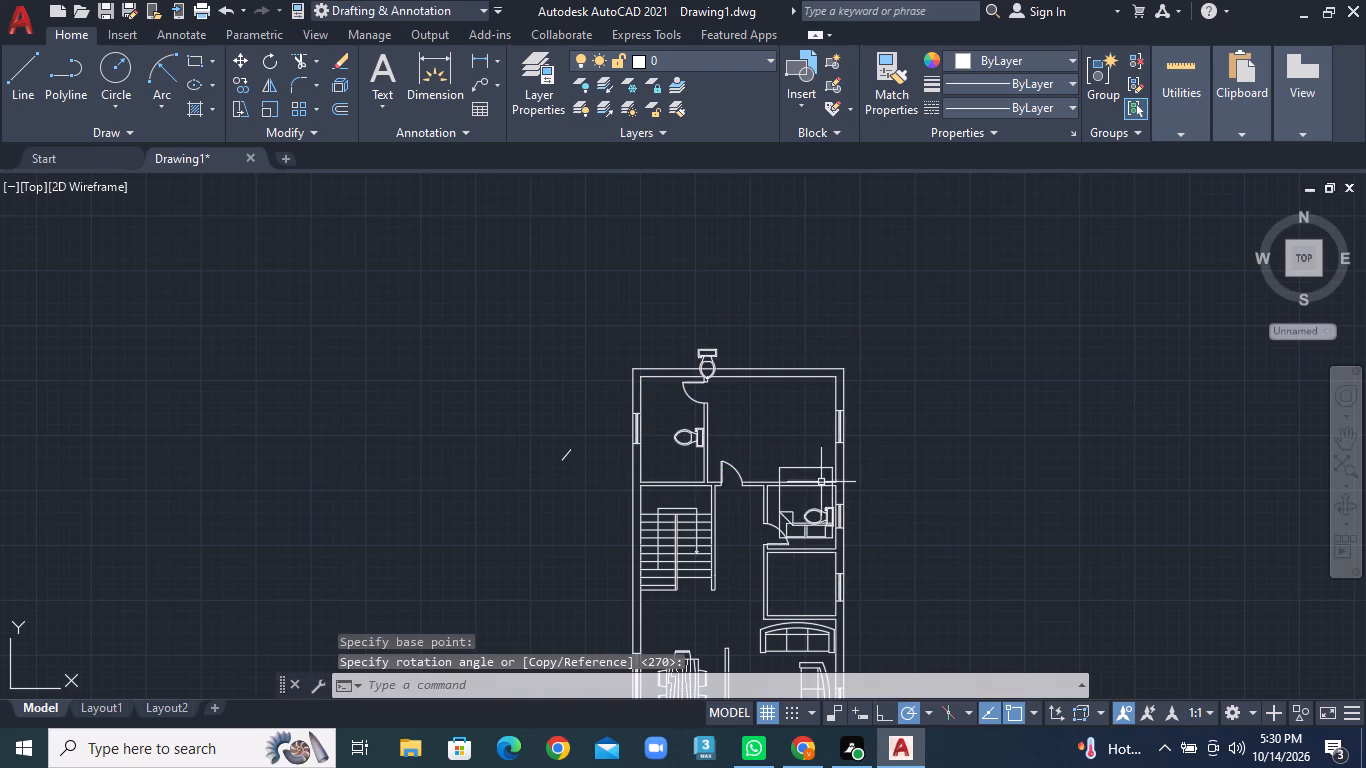
# Move the rotated bed back up into the upper right bedroom, with its pillows near the room's bottom wall.
pyautogui.click(811, 466)
pyautogui.rightClick(811, 466)
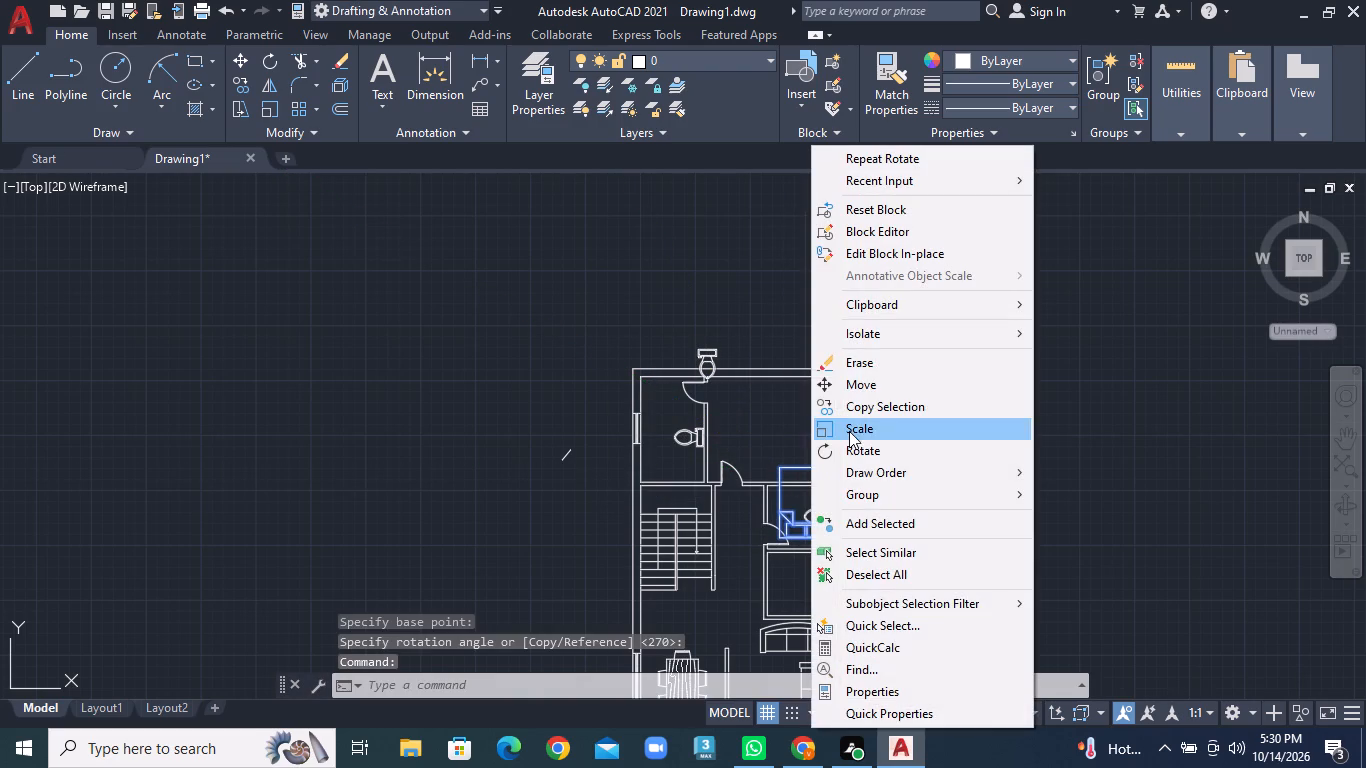
pyautogui.click(852, 388)
pyautogui.click(810, 464)
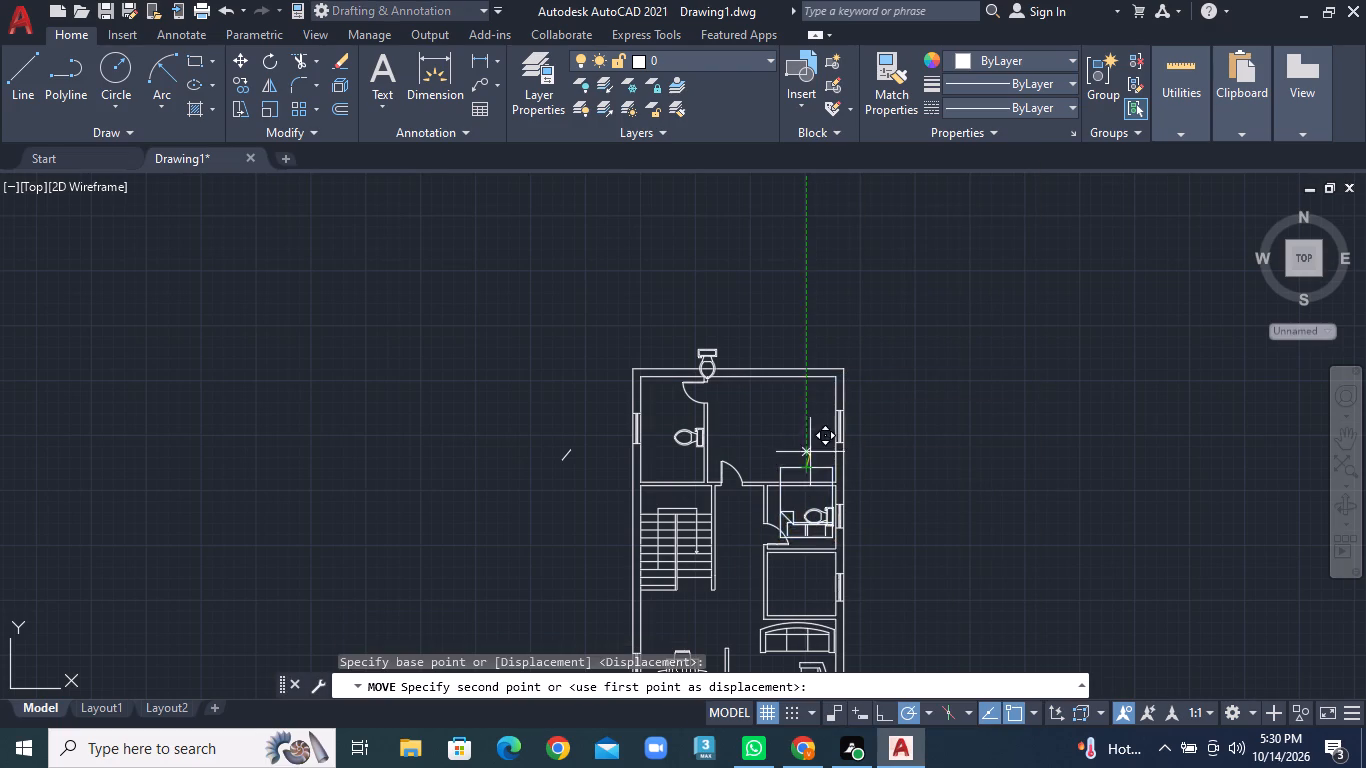
pyautogui.click(791, 408)
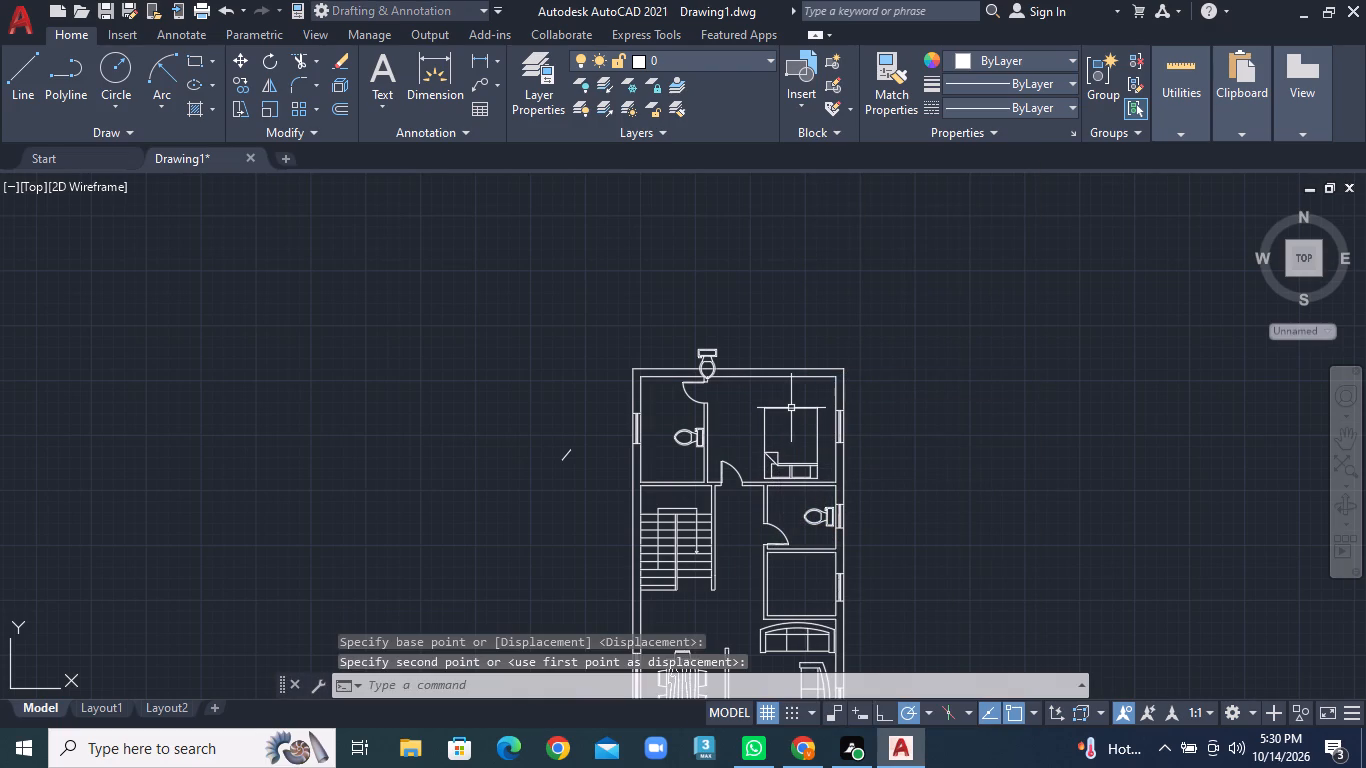
# Delete the short stray diagonal line left outside the plan beside the upper left room.
pyautogui.scroll(-2, 966, 500)
pyautogui.moveTo(945, 523); pyautogui.dragTo(925, 475, button='middle')
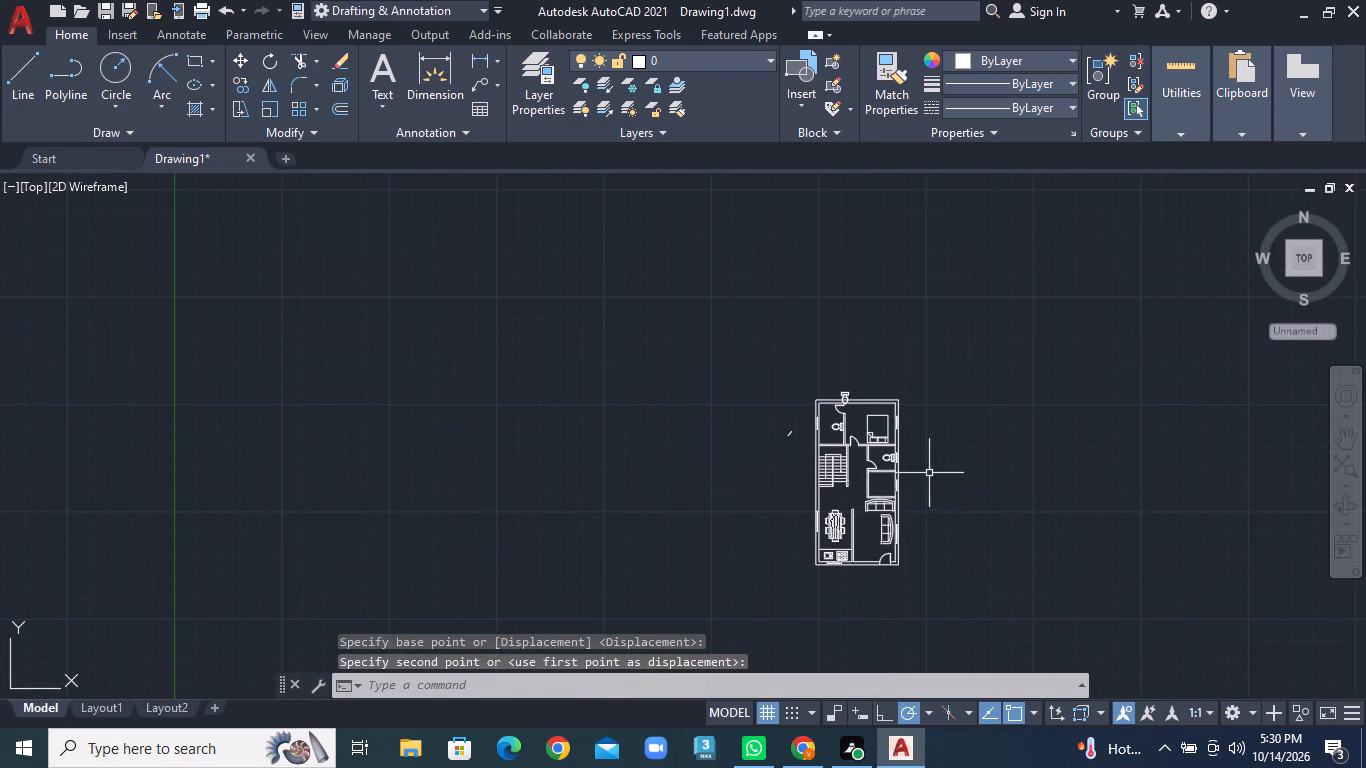
pyautogui.scroll(1, 882, 486)
pyautogui.scroll(2, 686, 441)
pyautogui.click(771, 297)
pyautogui.click(859, 398)
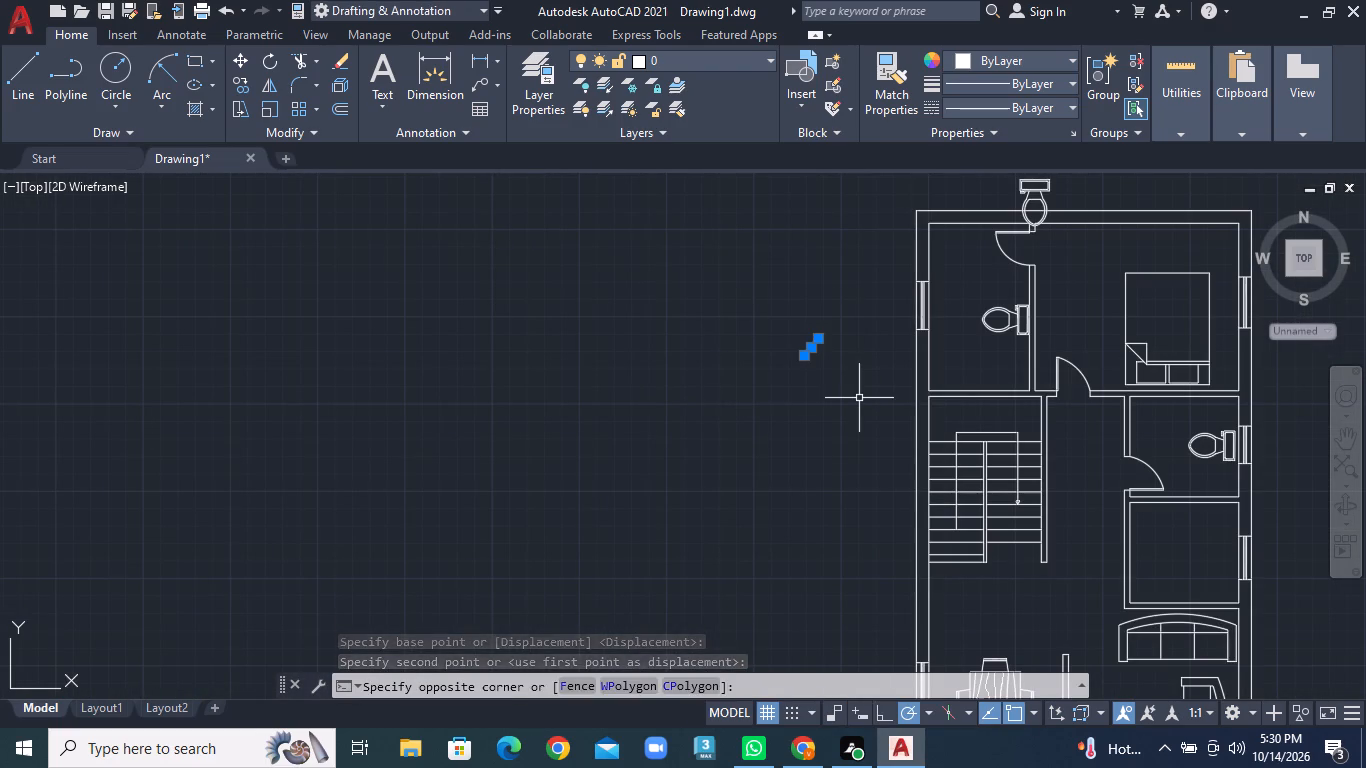
pyautogui.press('Delete')
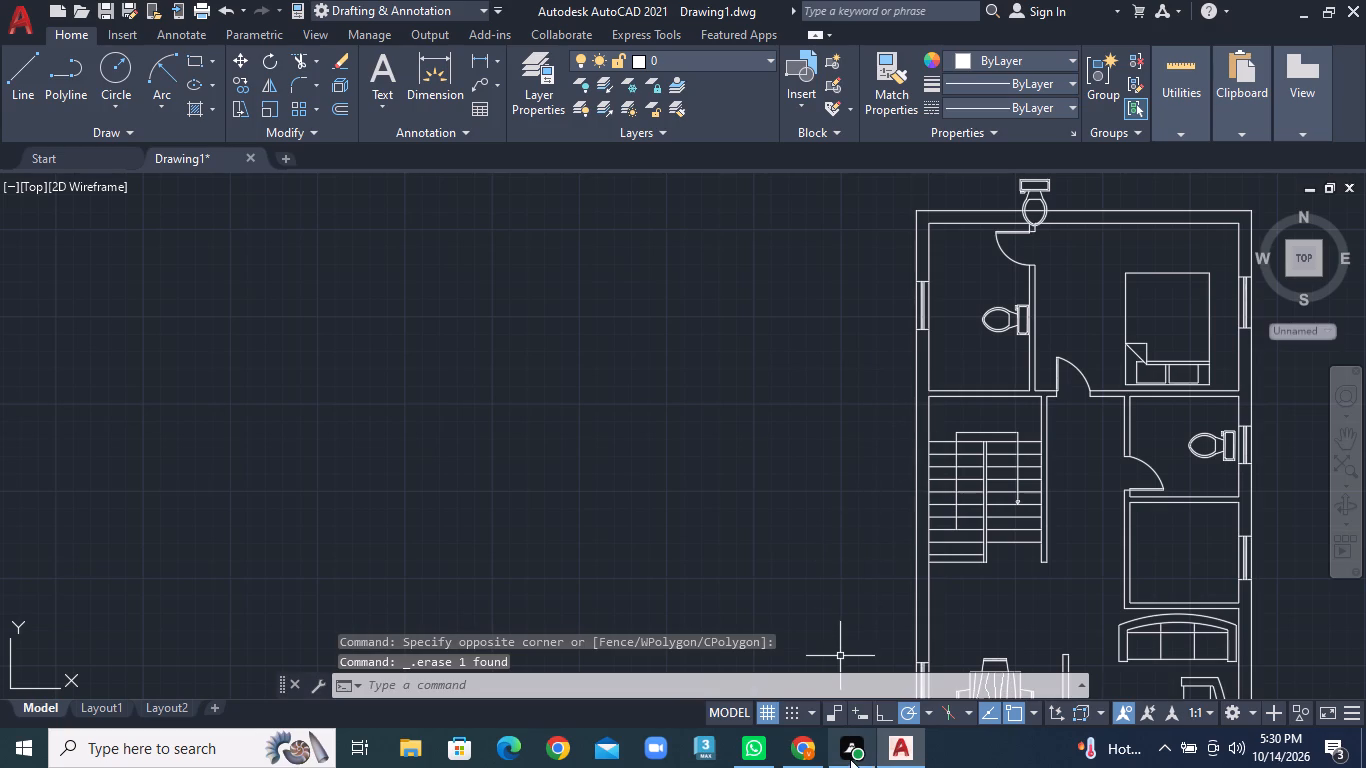
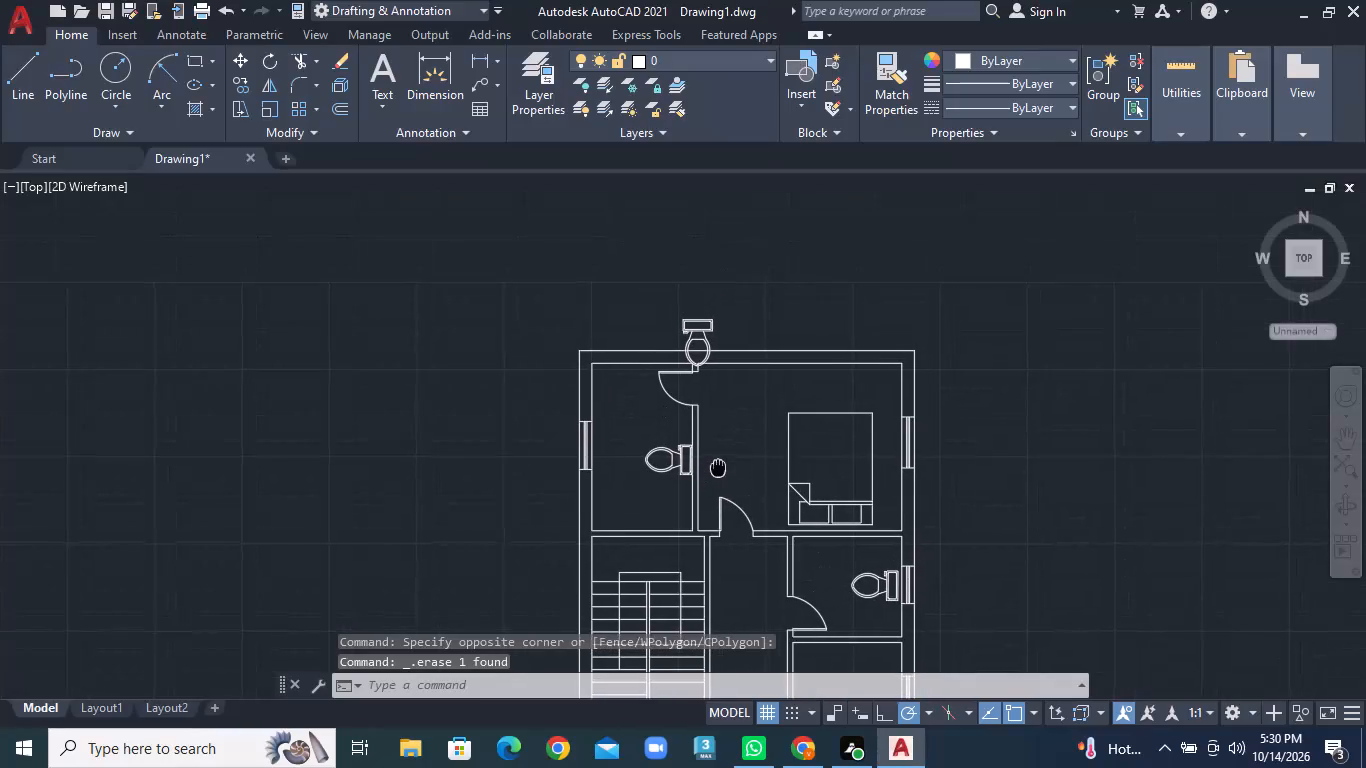
# Delete the spare toilet block overlapping the plan's top outer wall.
pyautogui.click(690, 317)
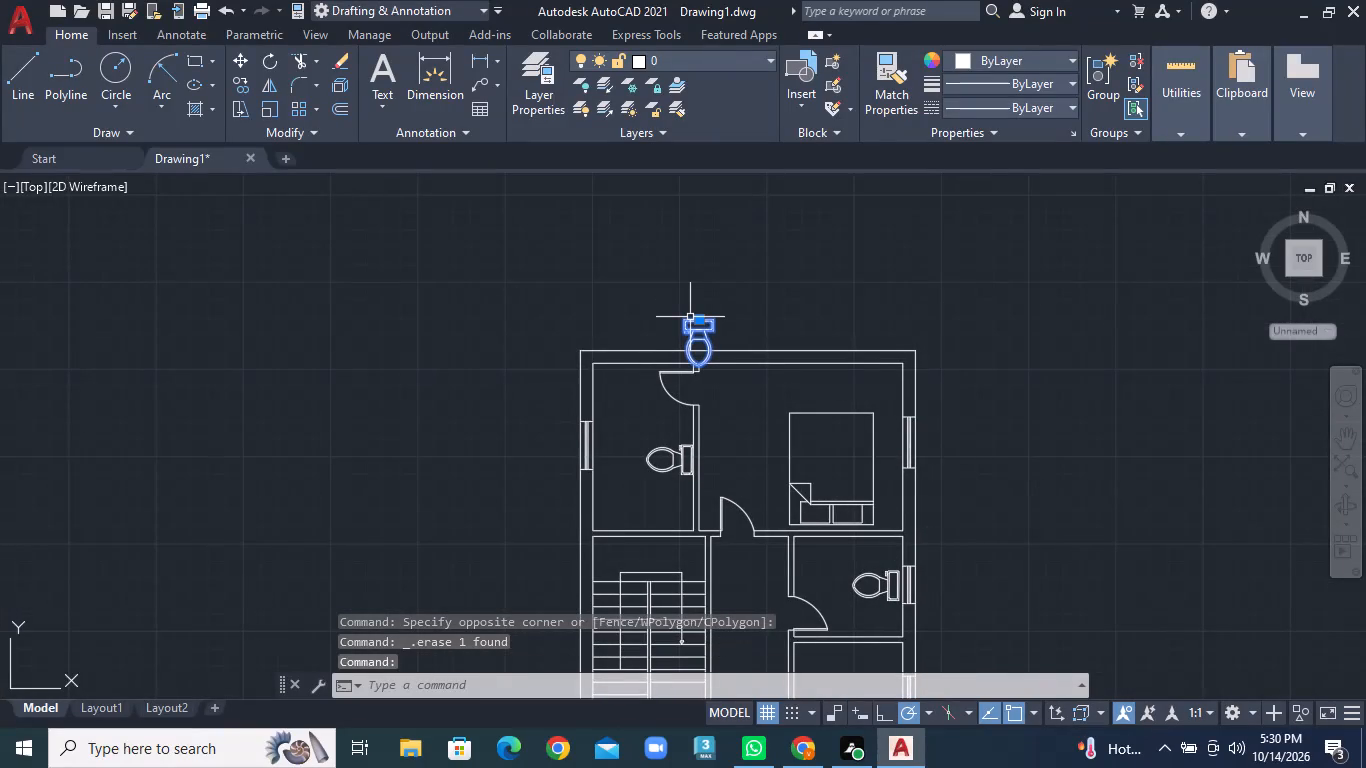
pyautogui.press('Delete')
# Set the default text height (TEXTSIZE) to 5".
pyautogui.moveTo(732, 467); pyautogui.dragTo(685, 347, button='middle')
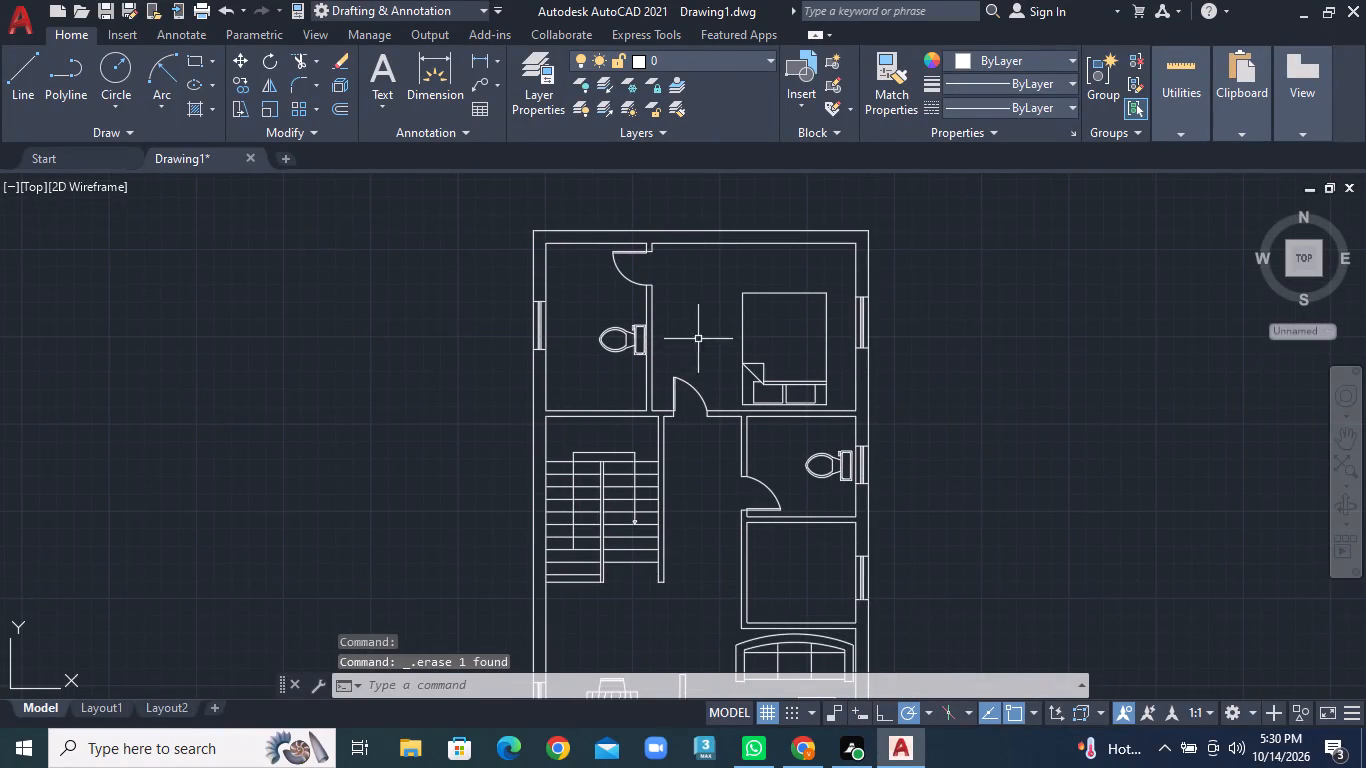
pyautogui.moveTo(690, 319); pyautogui.dragTo(637, 303, button='middle')
pyautogui.scroll(-1, 676, 335)
pyautogui.middleClick(882, 478)
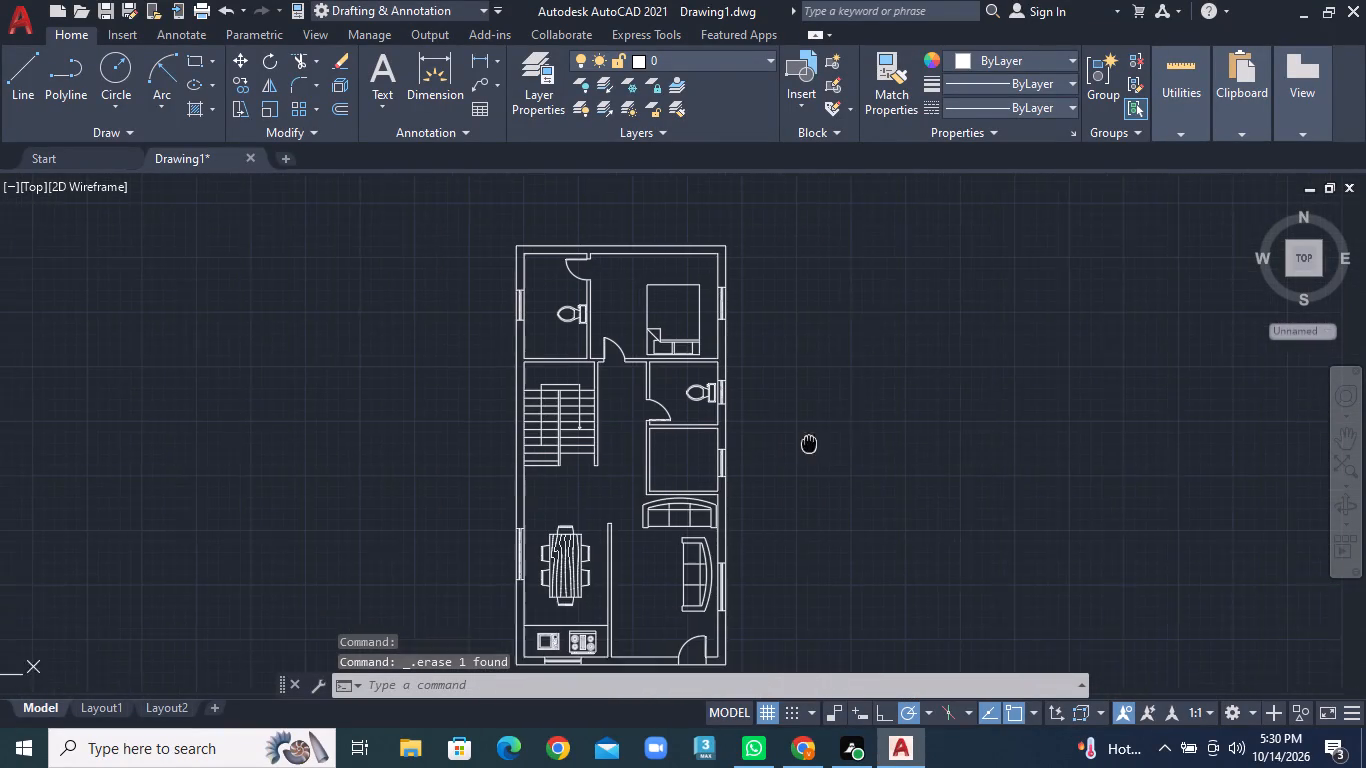
pyautogui.moveTo(826, 367); pyautogui.dragTo(833, 432, button='middle')
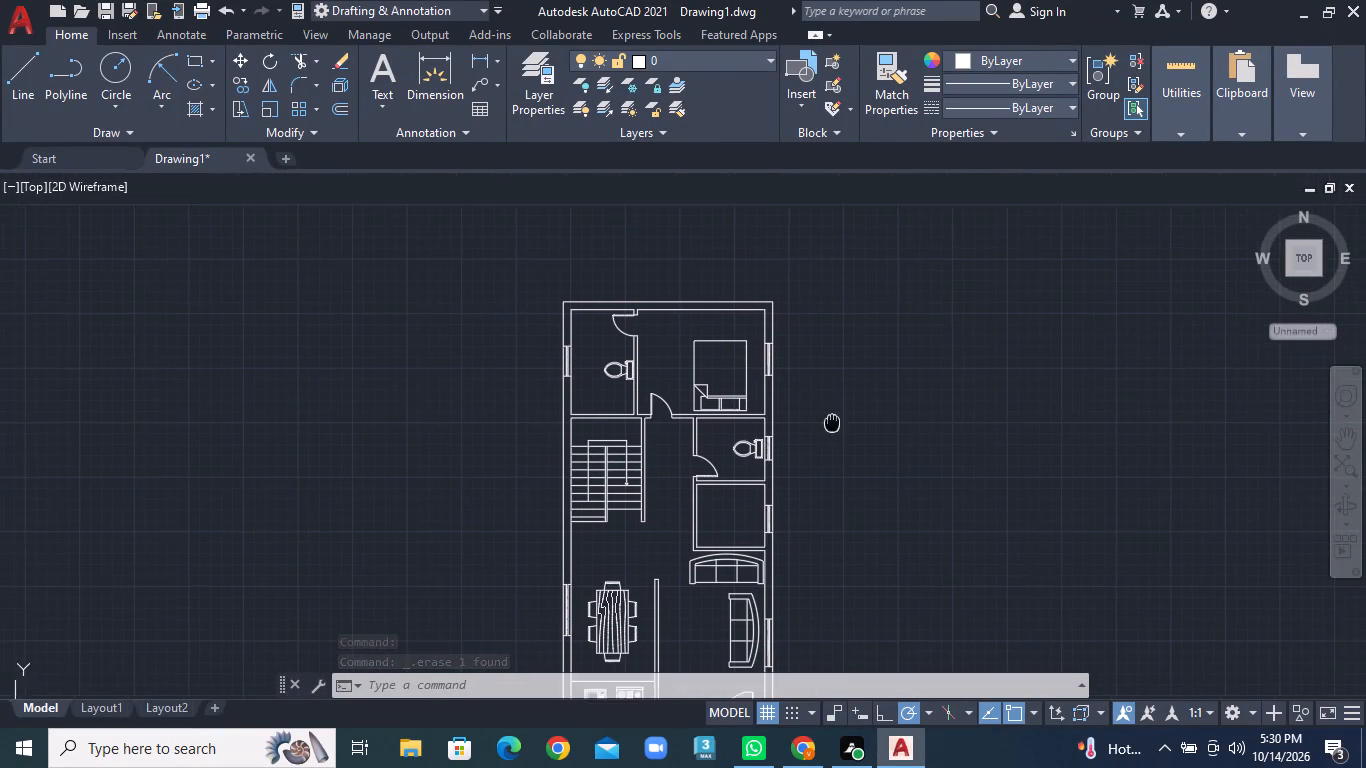
pyautogui.moveTo(833, 432); pyautogui.dragTo(834, 433, button='middle')
pyautogui.scroll(2, 804, 405)
pyautogui.moveTo(803, 382); pyautogui.dragTo(802, 468, button='middle')
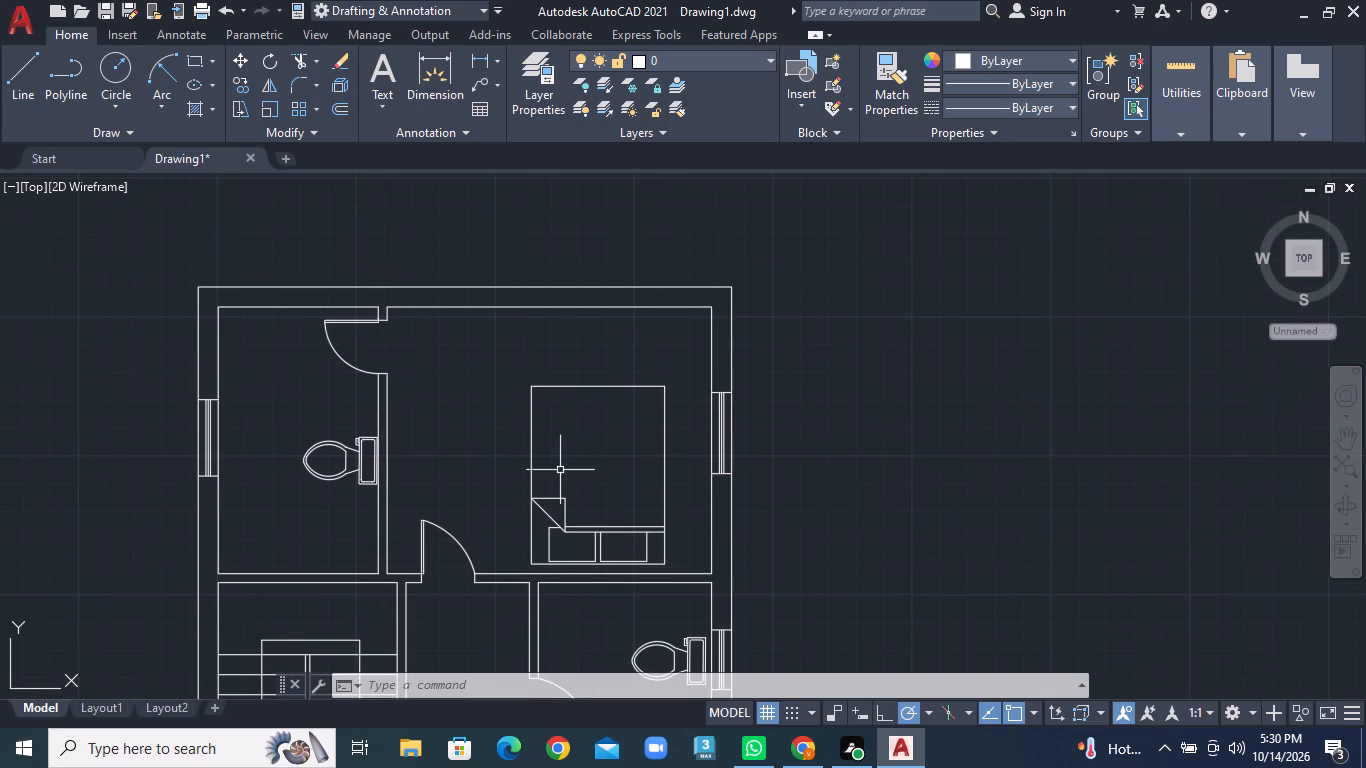
pyautogui.write('TEXTSI')
pyautogui.write('ZE')
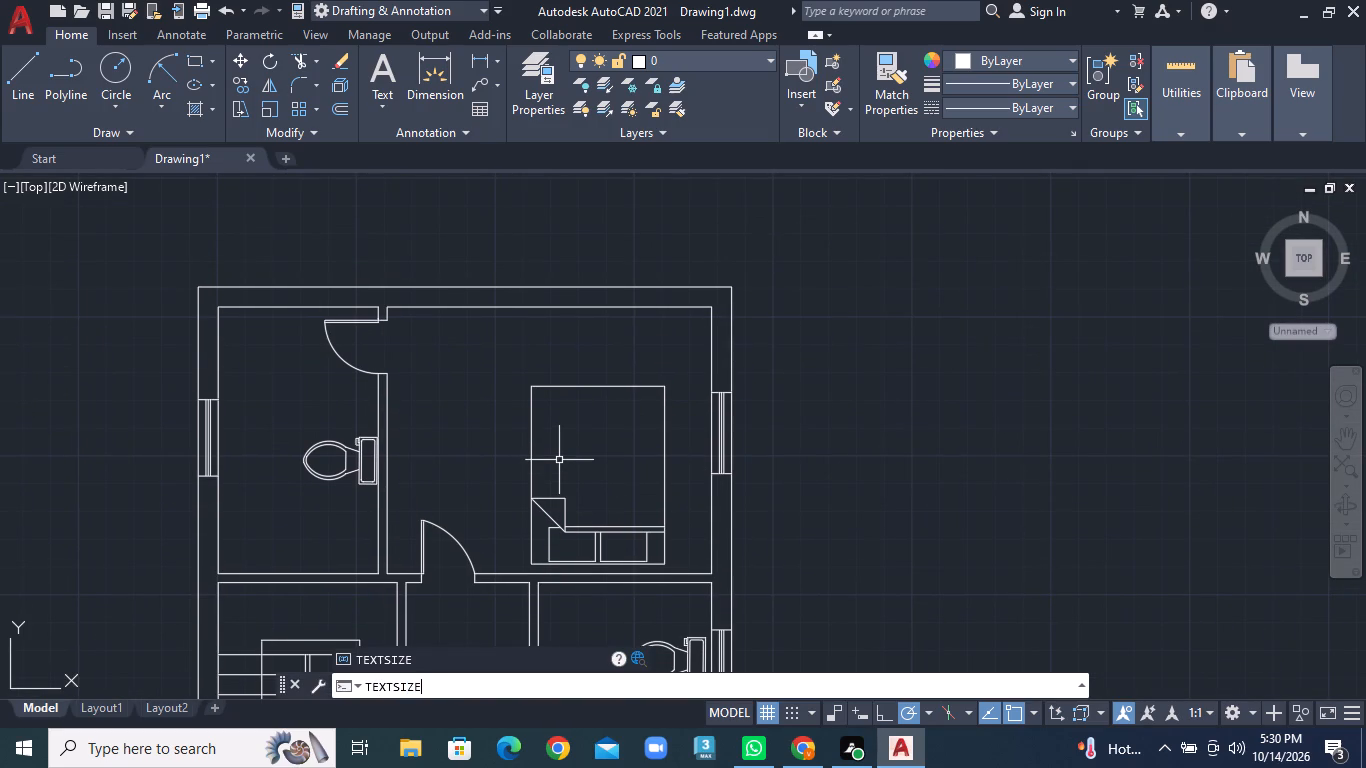
pyautogui.press('Return')
pyautogui.press('5')
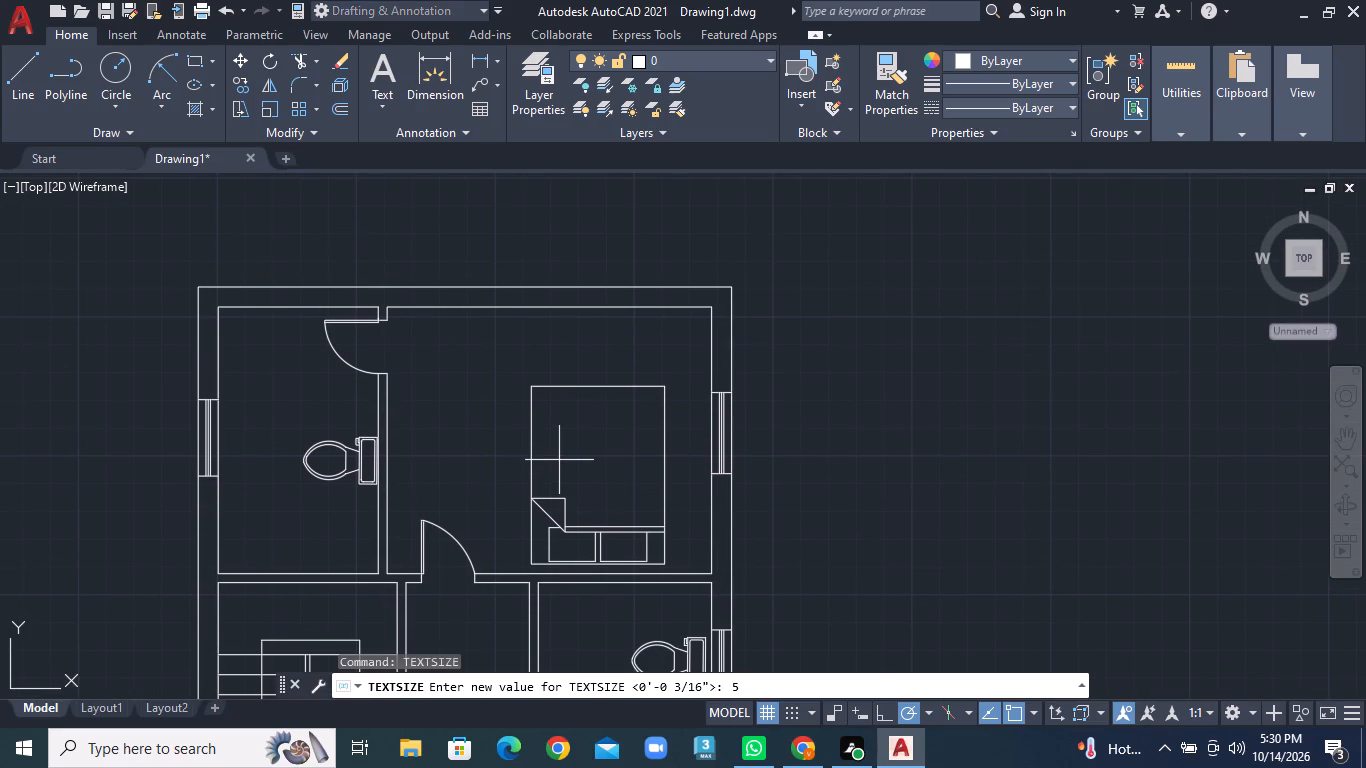
pyautogui.hotkey('shift', '"')
pyautogui.press('Return')
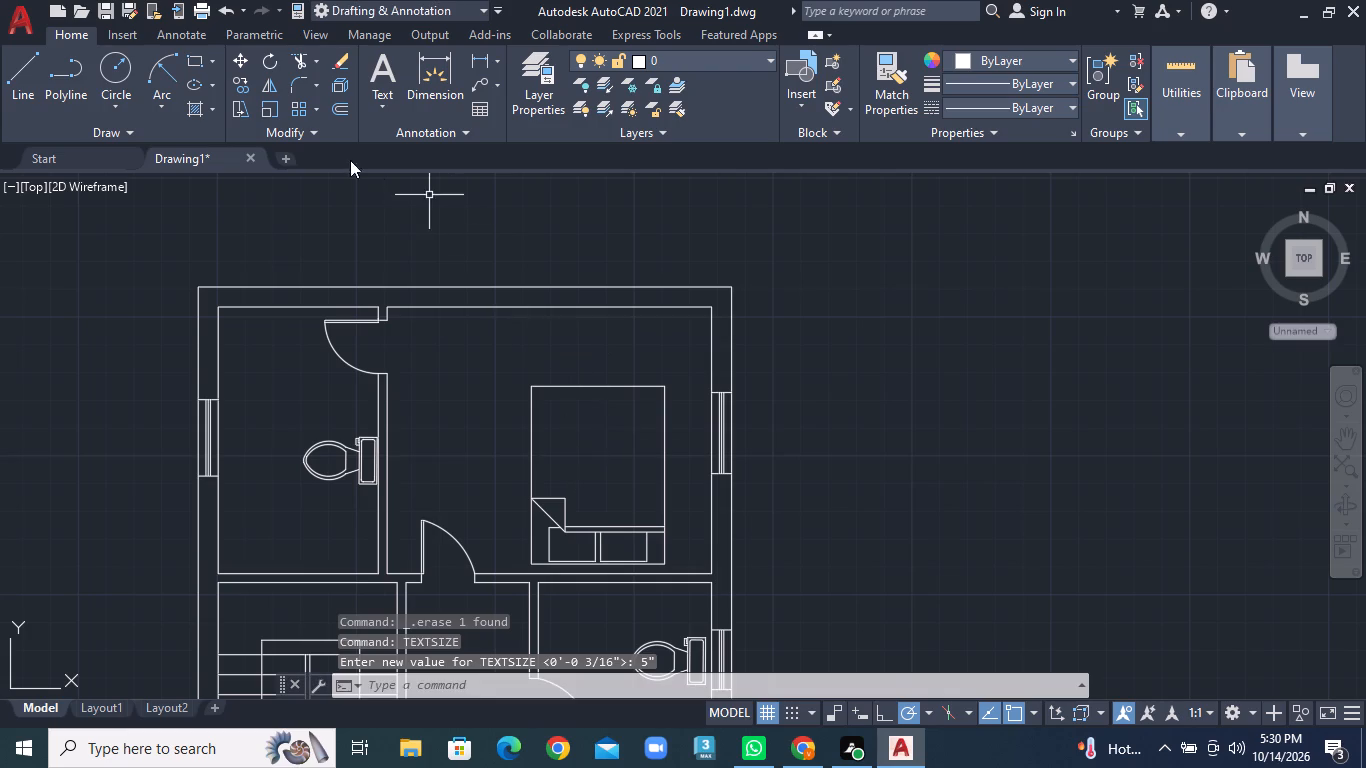
# Add the multiline text label BED ROOM in the upper right room, above the bed.
pyautogui.click(378, 87)
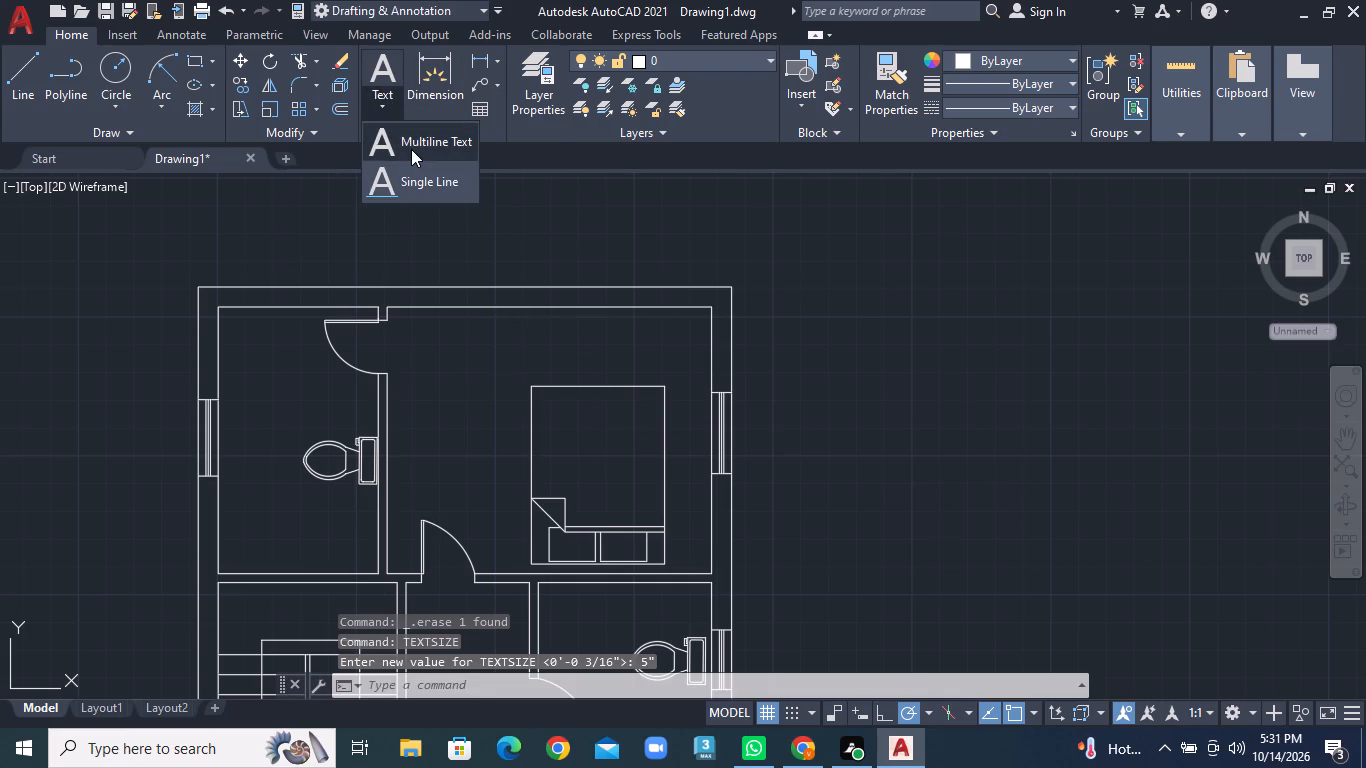
pyautogui.click(411, 149)
pyautogui.scroll(1, 452, 353)
pyautogui.click(445, 340)
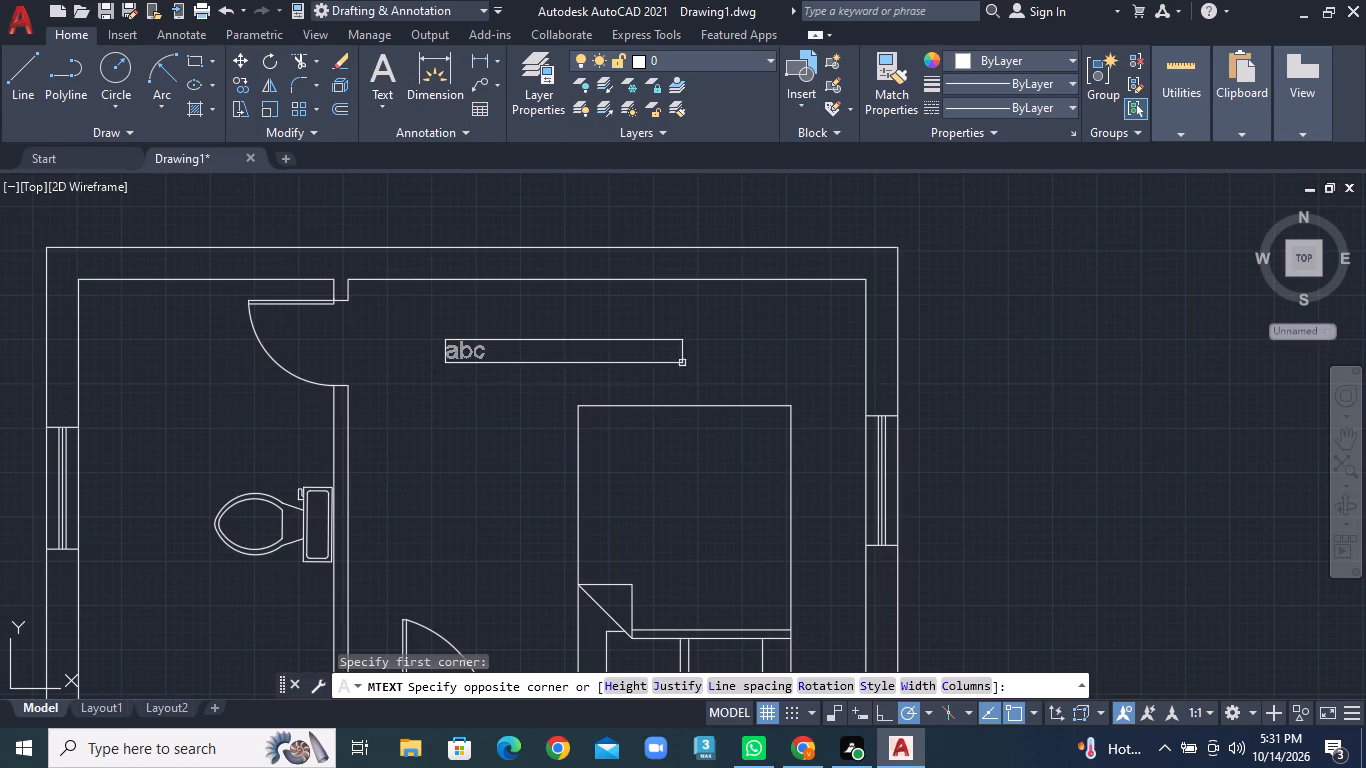
pyautogui.click(743, 380)
pyautogui.write('BED')
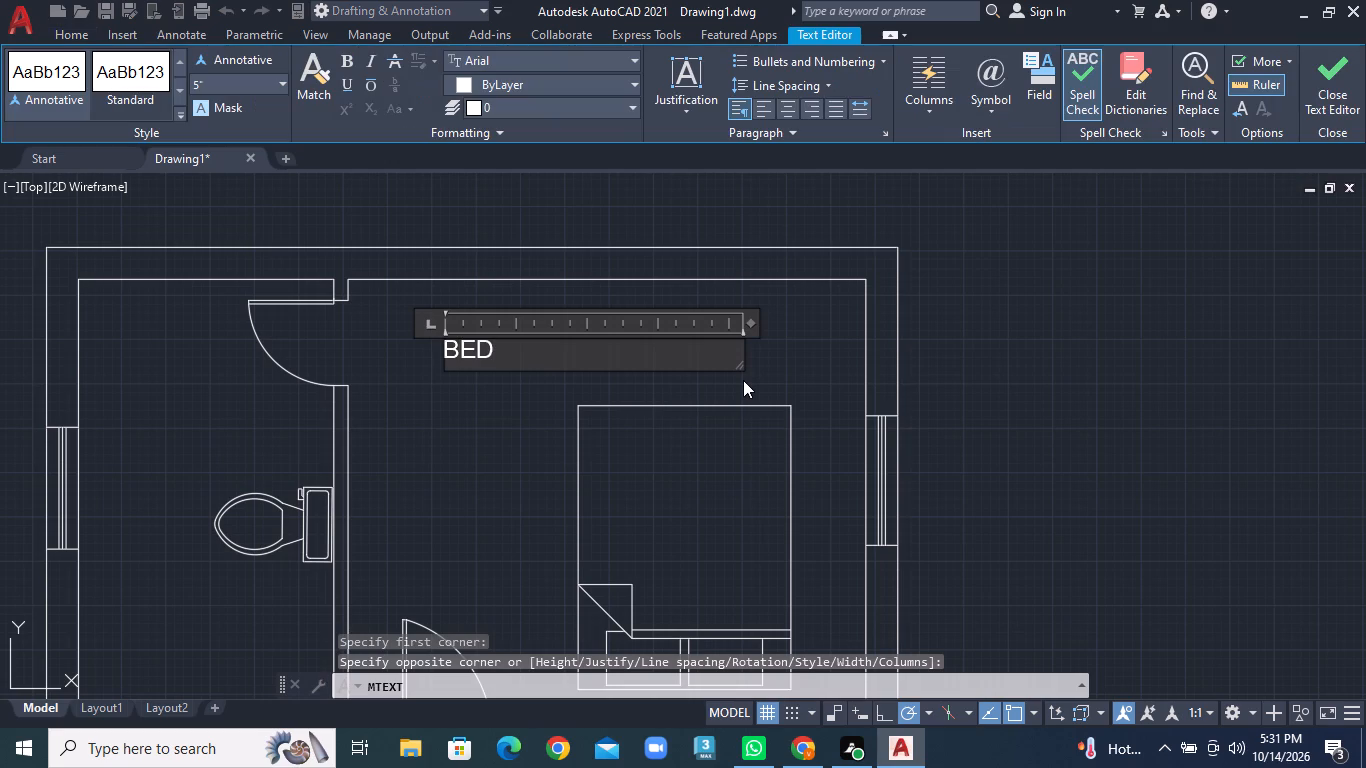
pyautogui.press('space')
pyautogui.write('ROOM')
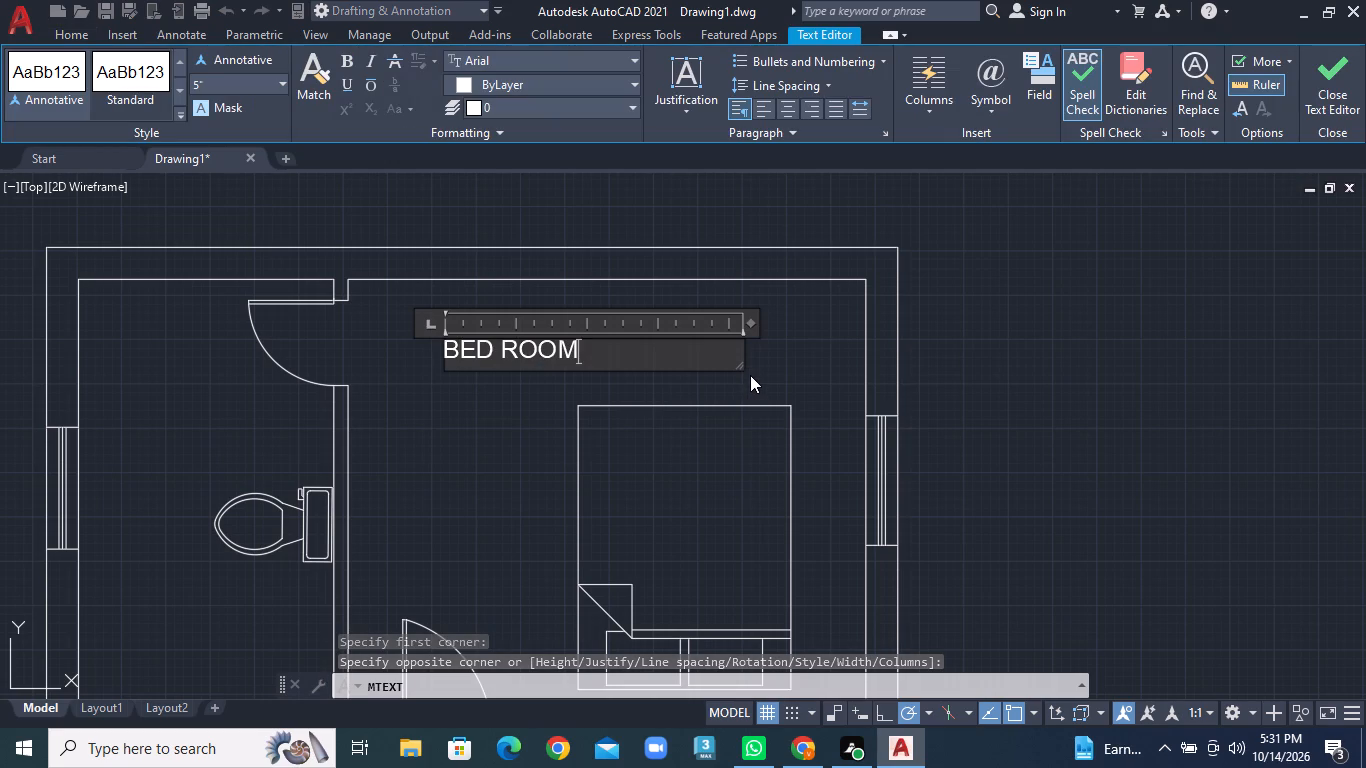
pyautogui.click(765, 380)
# Add the multiline text label TOILET in the upper left room, beside the door swing.
pyautogui.moveTo(648, 340); pyautogui.dragTo(902, 322, button='middle')
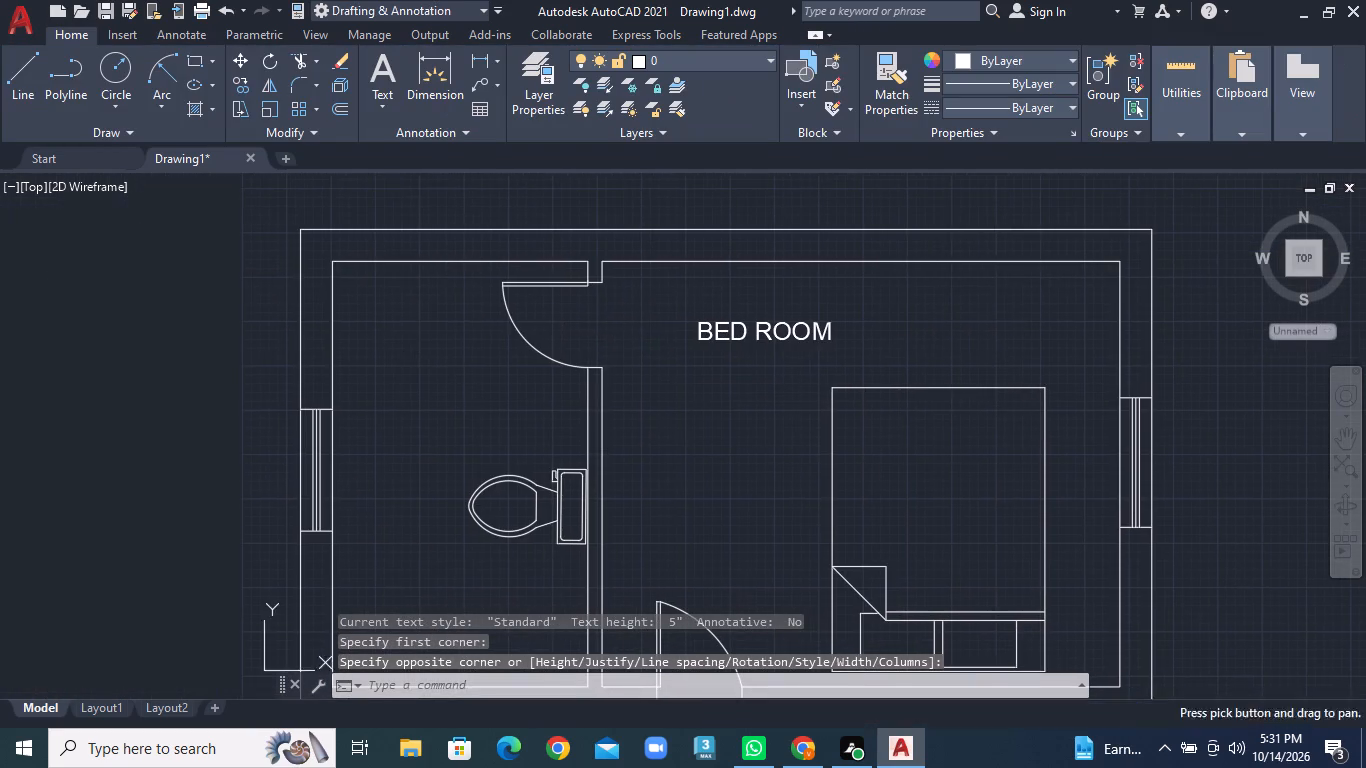
pyautogui.rightClick(411, 370)
pyautogui.click(485, 367)
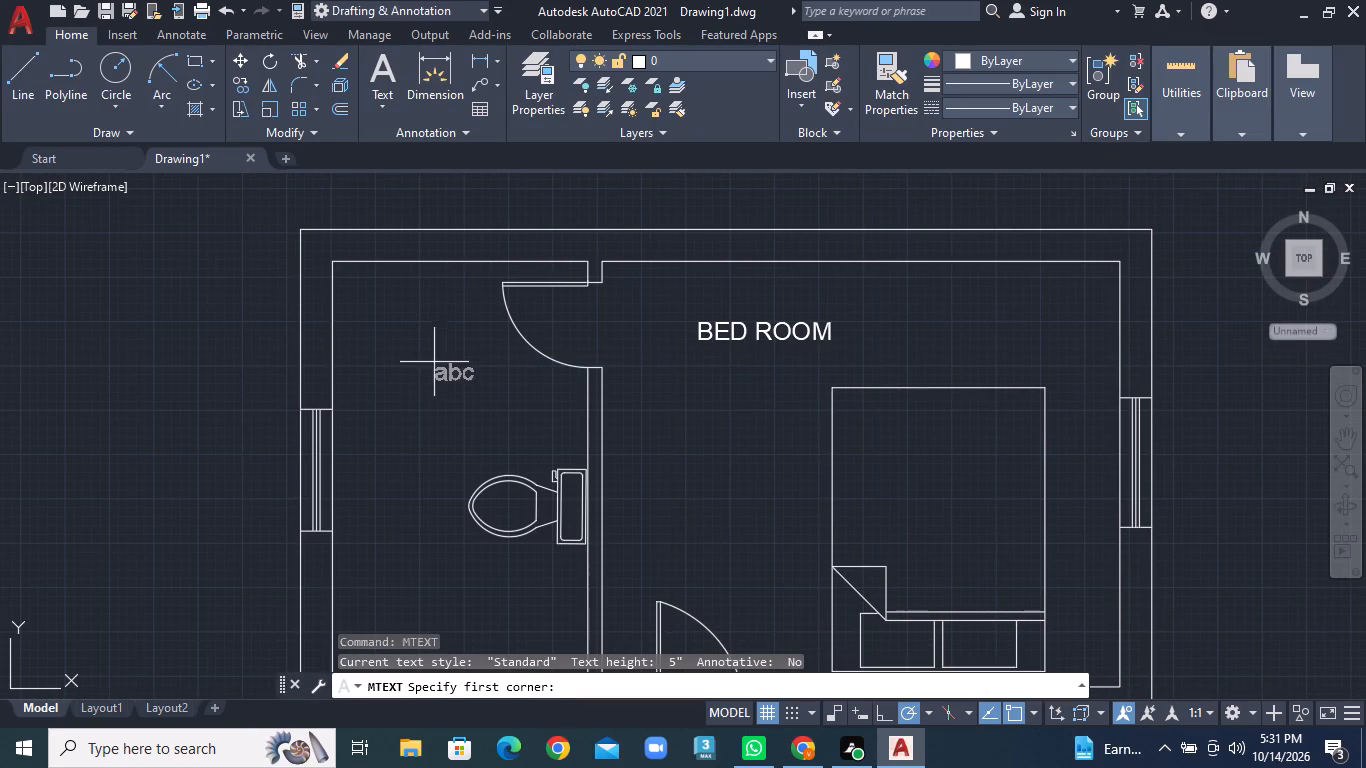
pyautogui.click(366, 349)
pyautogui.click(503, 383)
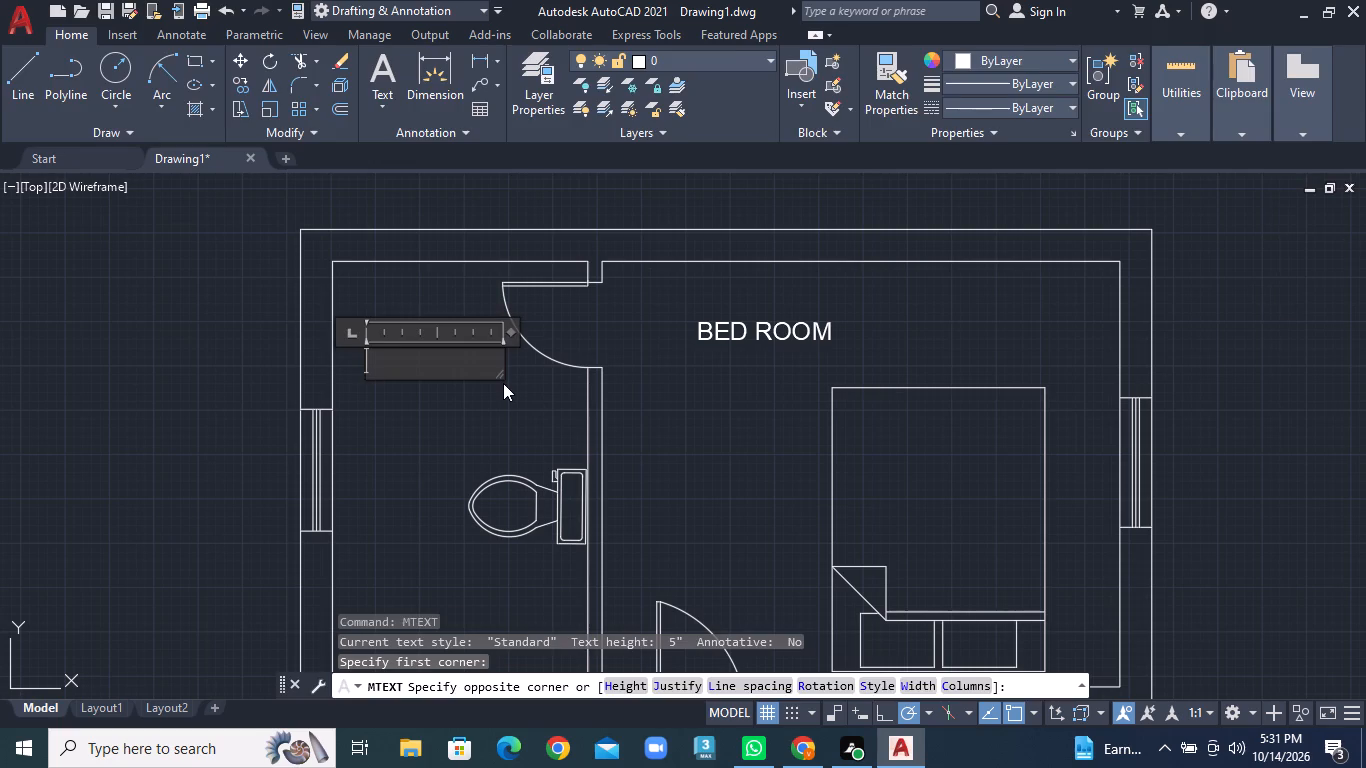
pyautogui.write('TO')
pyautogui.write('IL')
pyautogui.write('ET')
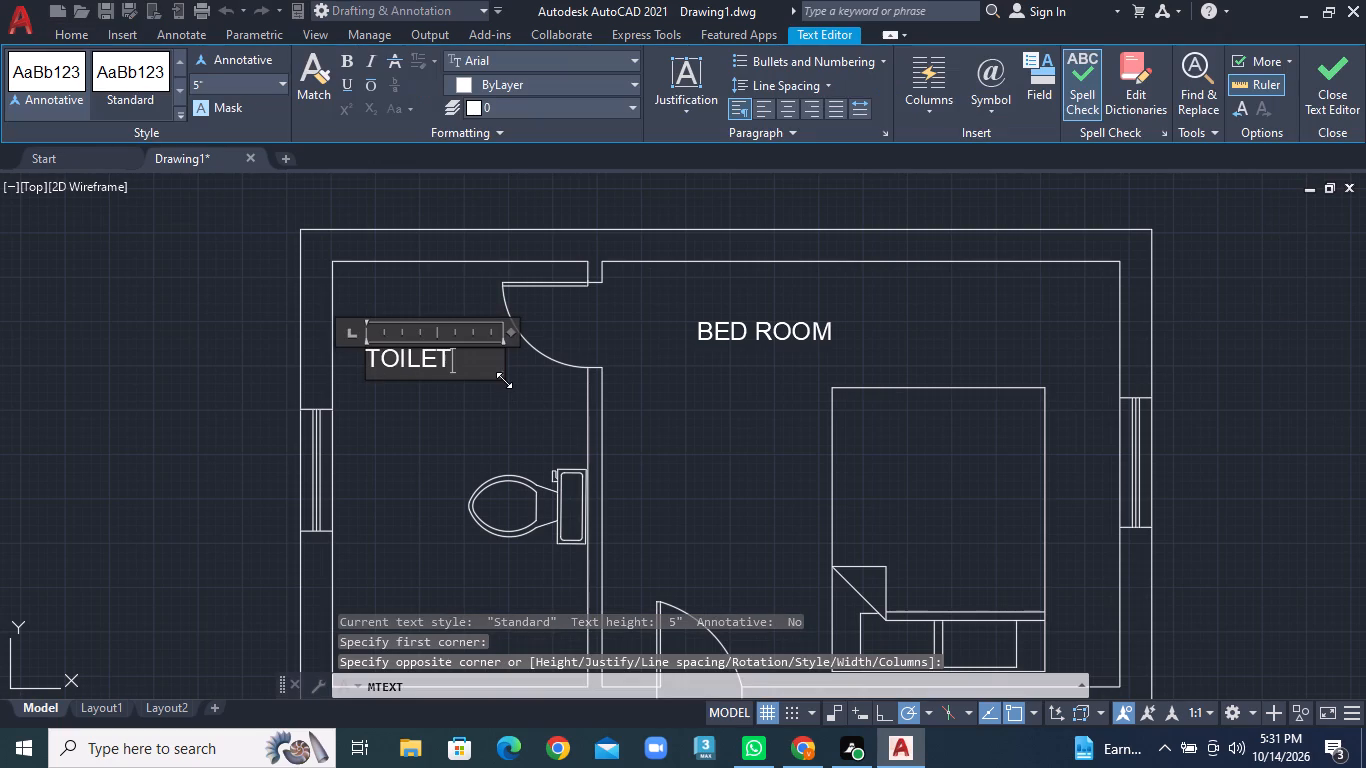
pyautogui.click(493, 405)
# Add the multiline text 12'0" near the bedroom's top wall, just right of the BED ROOM label.
pyautogui.moveTo(469, 418); pyautogui.dragTo(503, 289, button='middle')
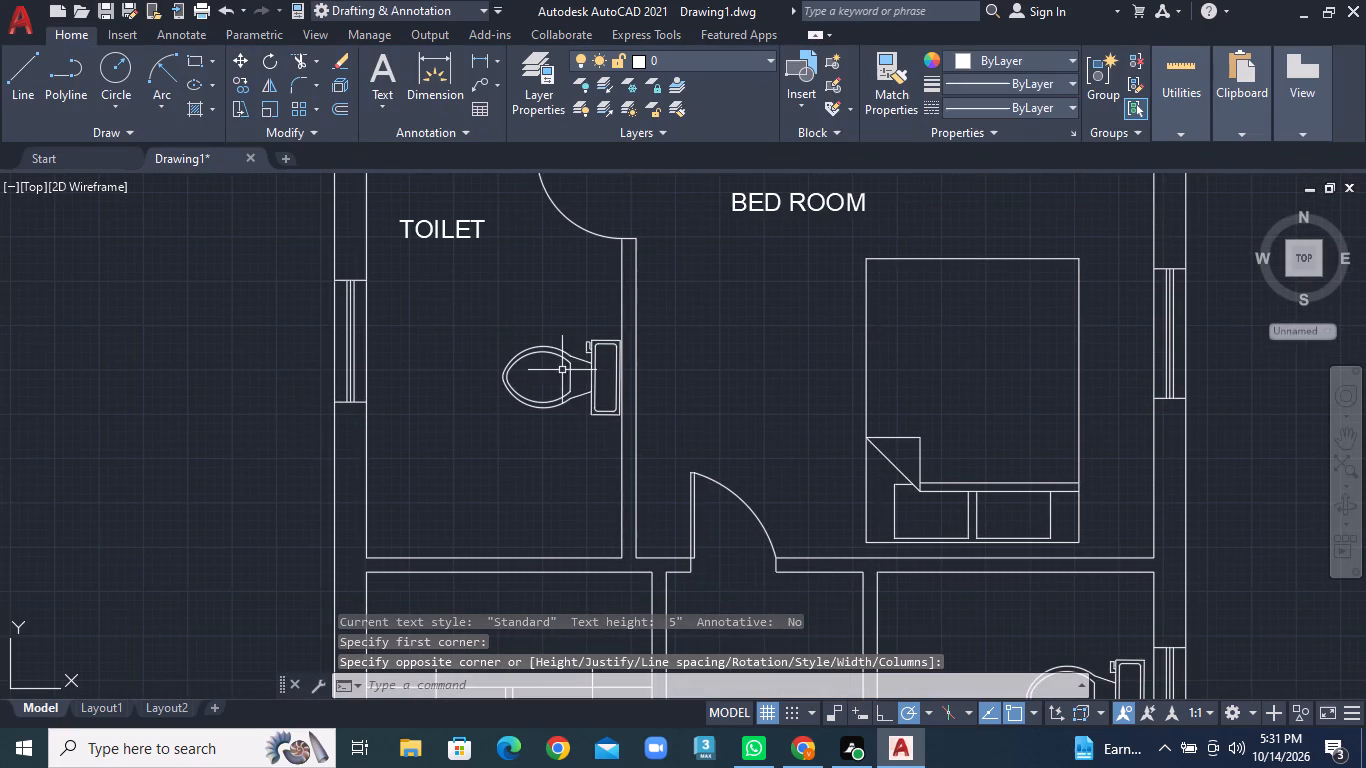
pyautogui.moveTo(758, 442); pyautogui.dragTo(705, 422, button='middle')
pyautogui.scroll(-1, 717, 415)
pyautogui.moveTo(730, 370); pyautogui.dragTo(597, 428, button='middle')
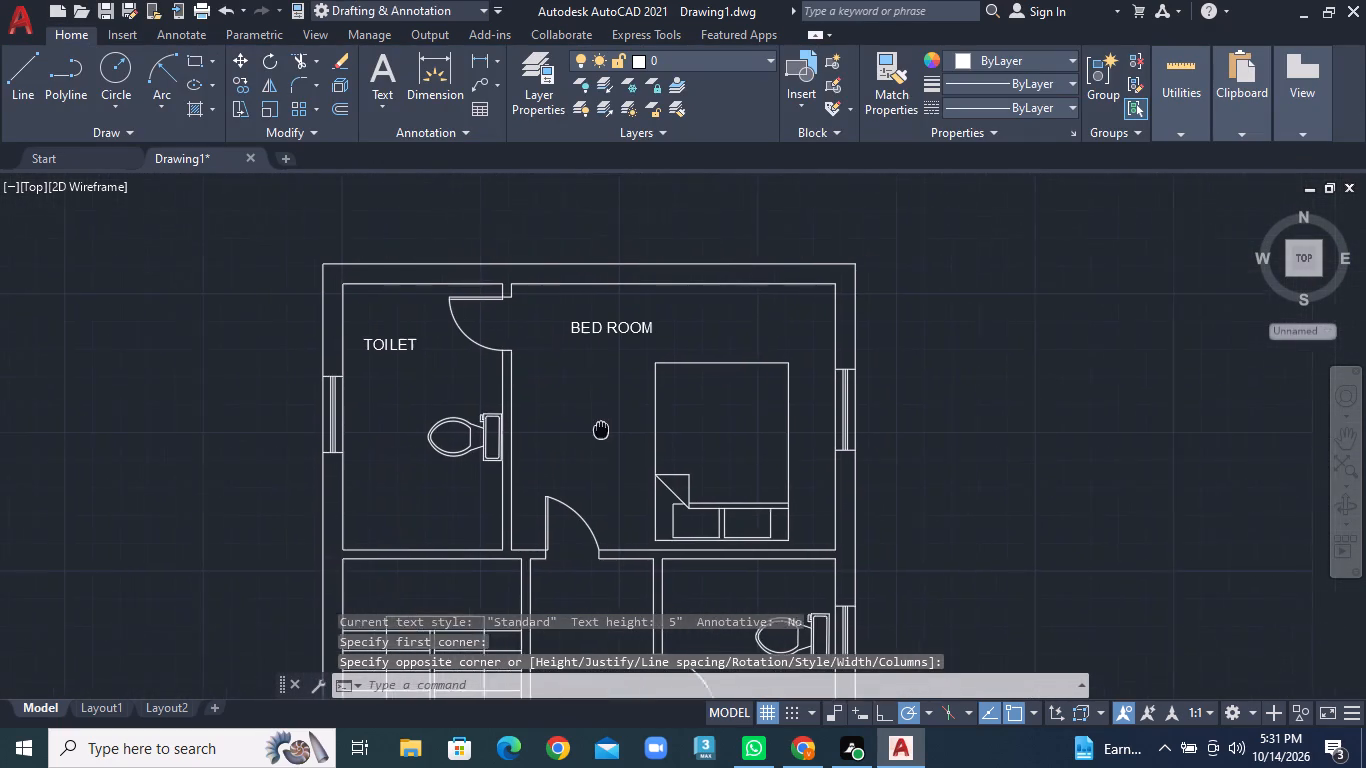
pyautogui.moveTo(597, 428); pyautogui.dragTo(597, 426, button='middle')
pyautogui.scroll(1, 666, 331)
pyautogui.rightClick(669, 323)
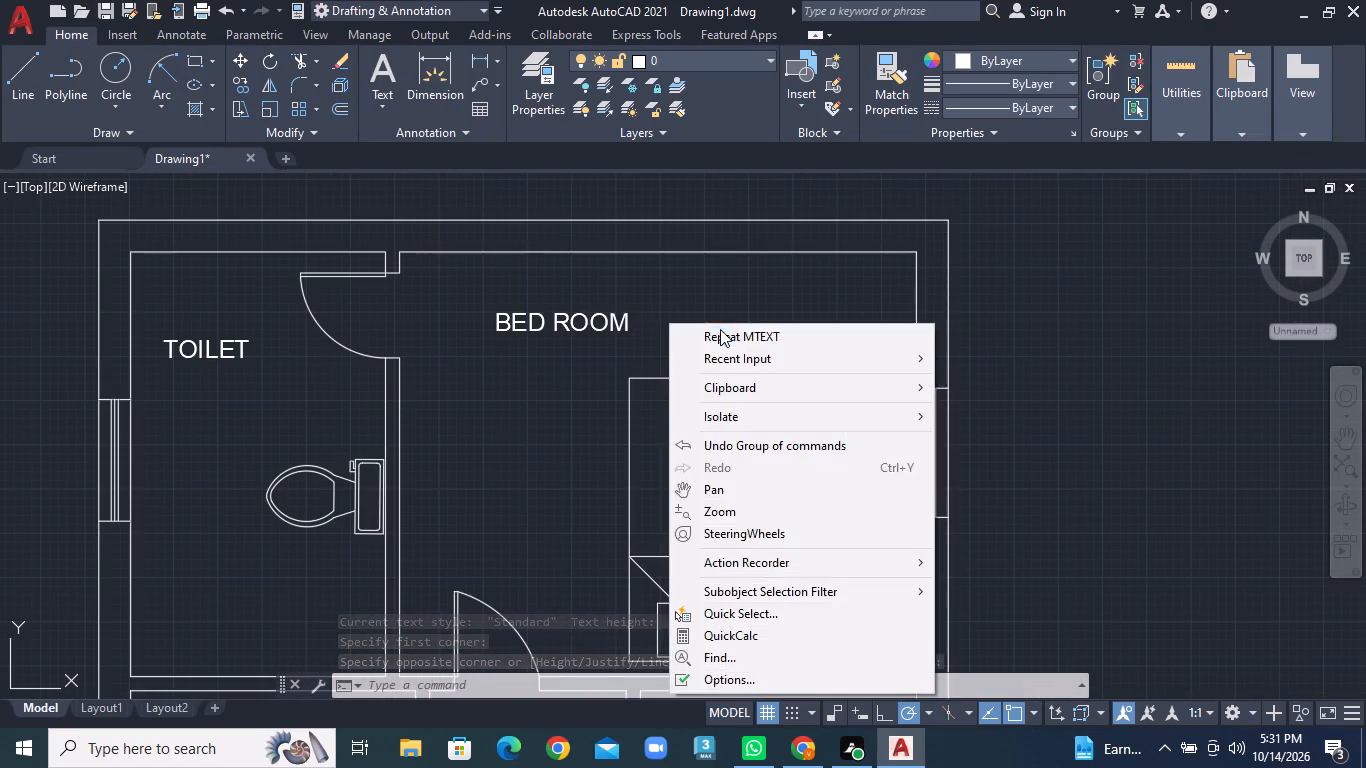
pyautogui.click(722, 335)
pyautogui.click(673, 292)
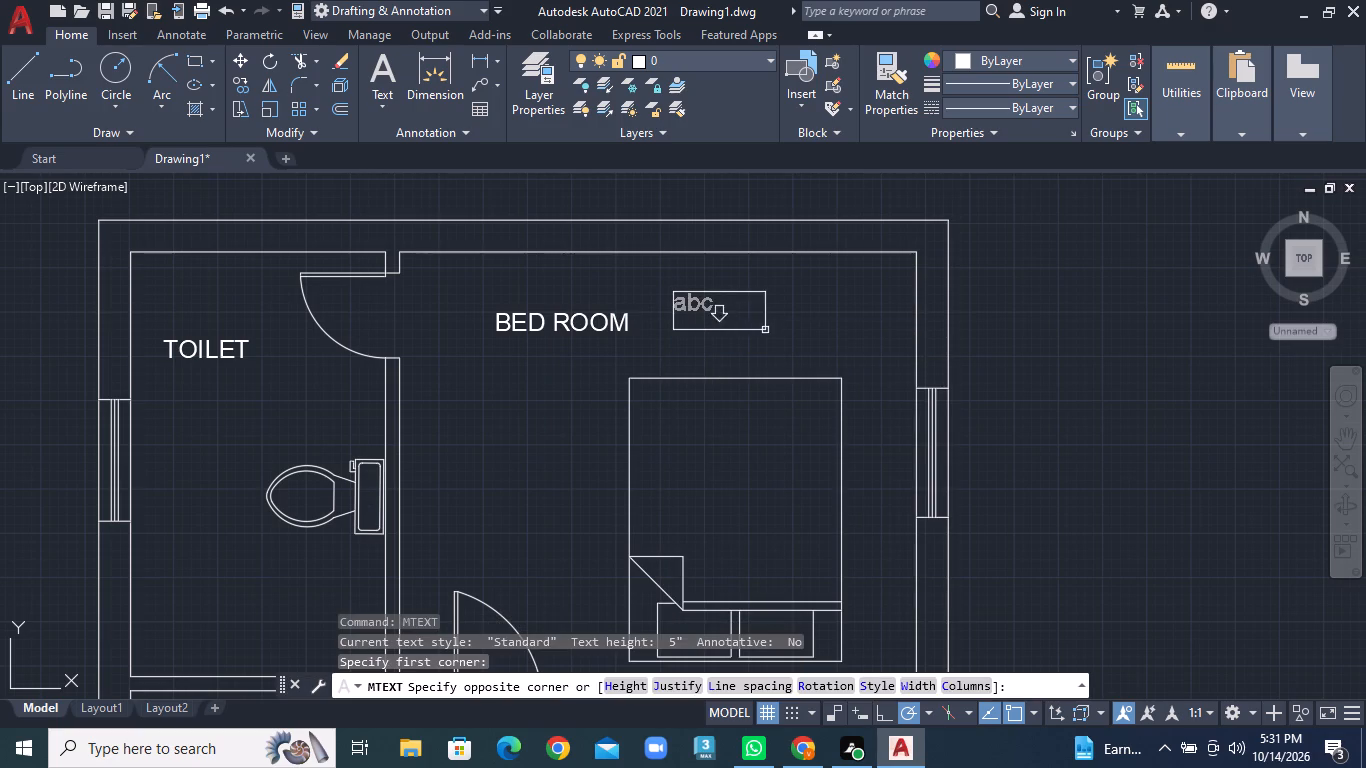
pyautogui.click(800, 322)
pyautogui.press('1')
pyautogui.write('2;')
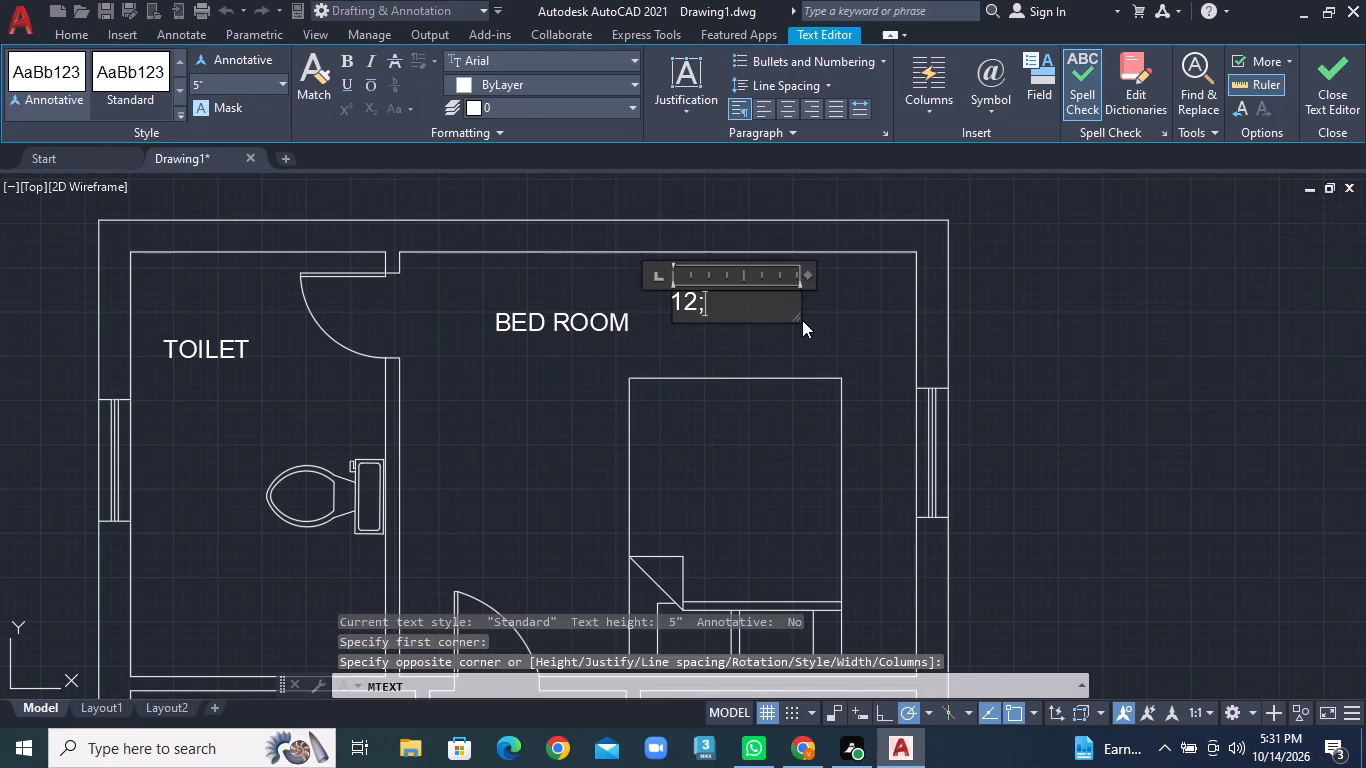
pyautogui.press('BackSpace')
pyautogui.press("'")
pyautogui.write('0"')
pyautogui.click(795, 338)
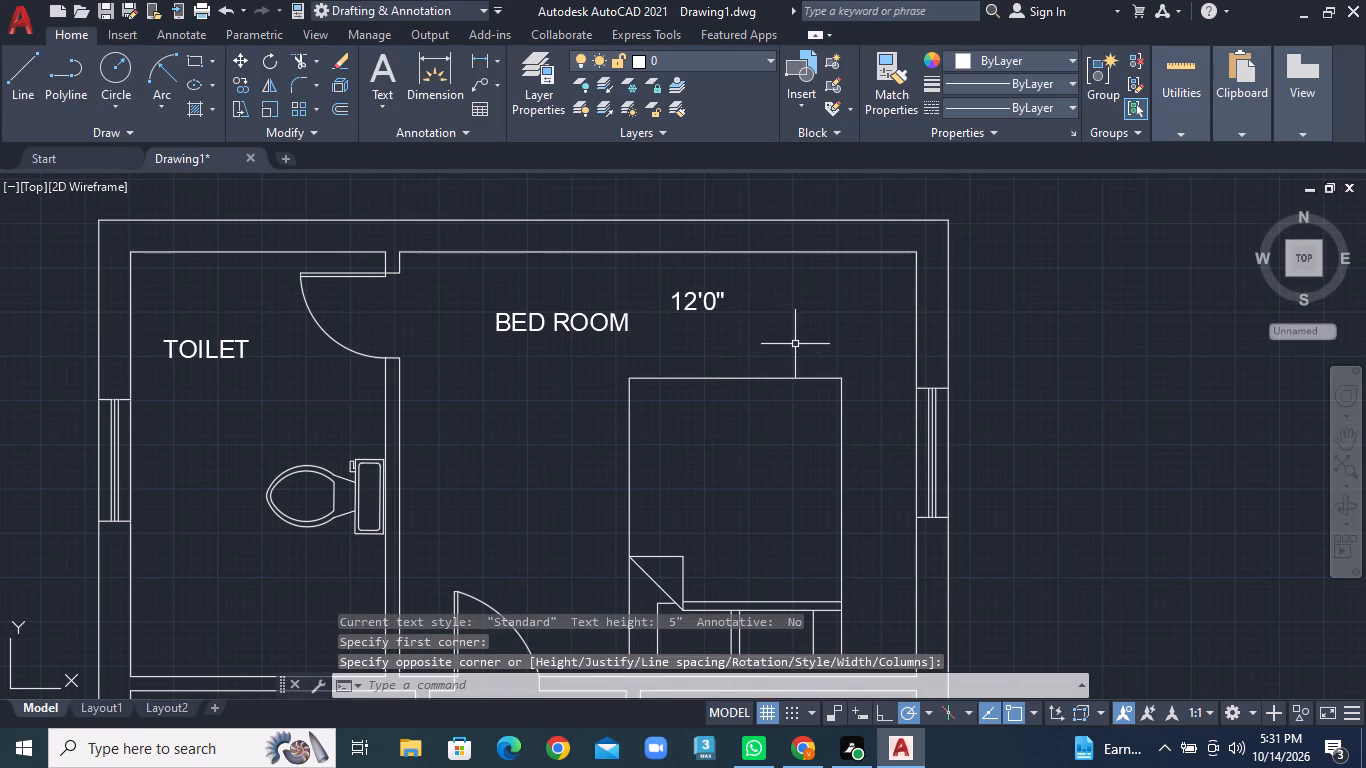
# Add the multiline text 6'0" near the bottom wall of the upper left toilet.
pyautogui.moveTo(651, 344); pyautogui.dragTo(931, 329, button='middle')
pyautogui.moveTo(732, 425); pyautogui.dragTo(759, 219, button='middle')
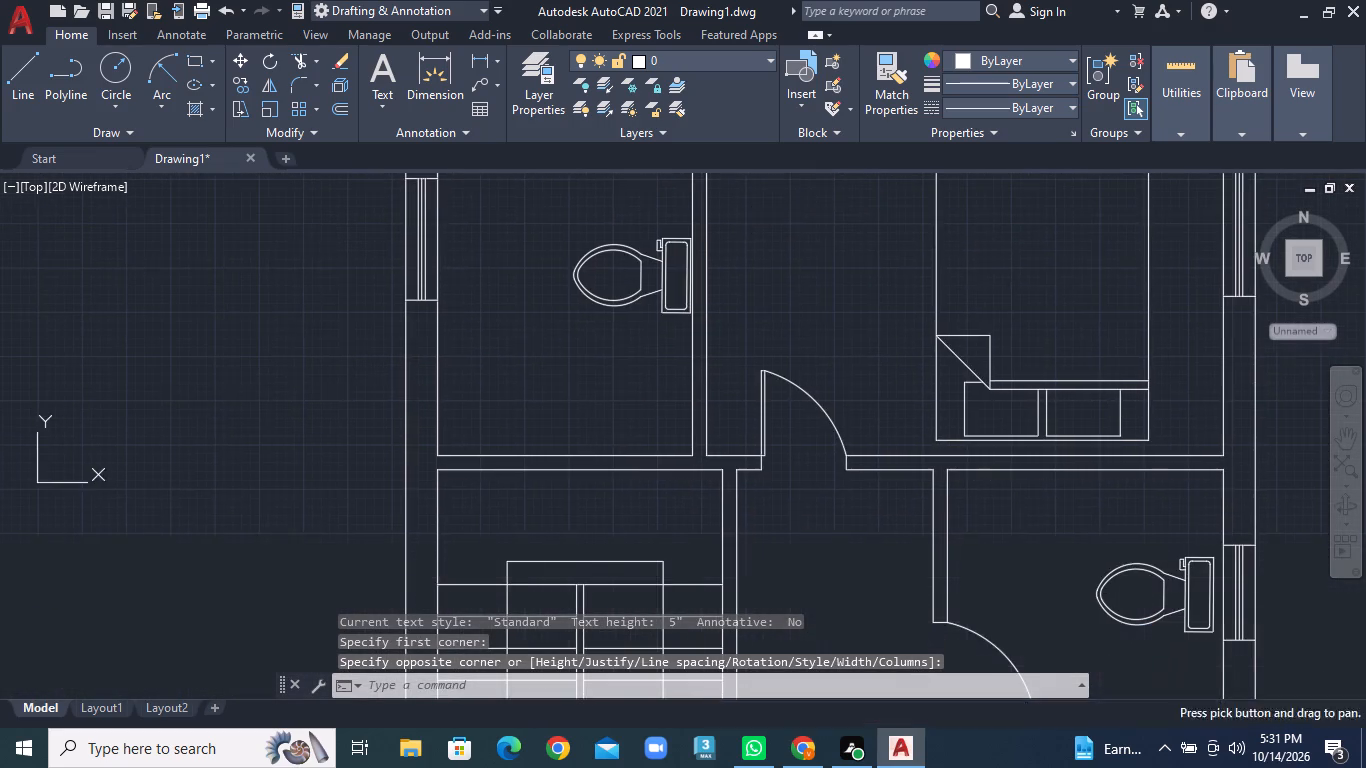
pyautogui.rightClick(563, 377)
pyautogui.click(684, 16)
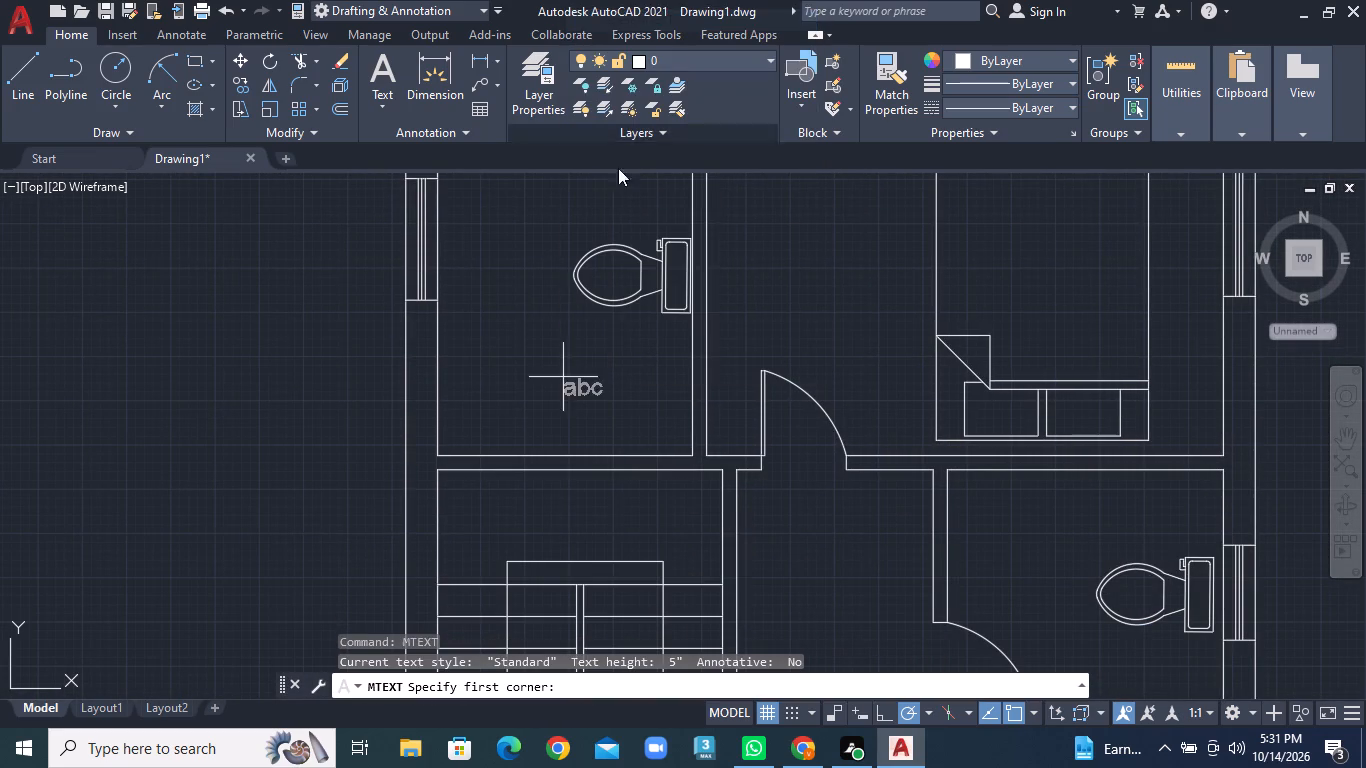
pyautogui.click(523, 388)
pyautogui.click(621, 423)
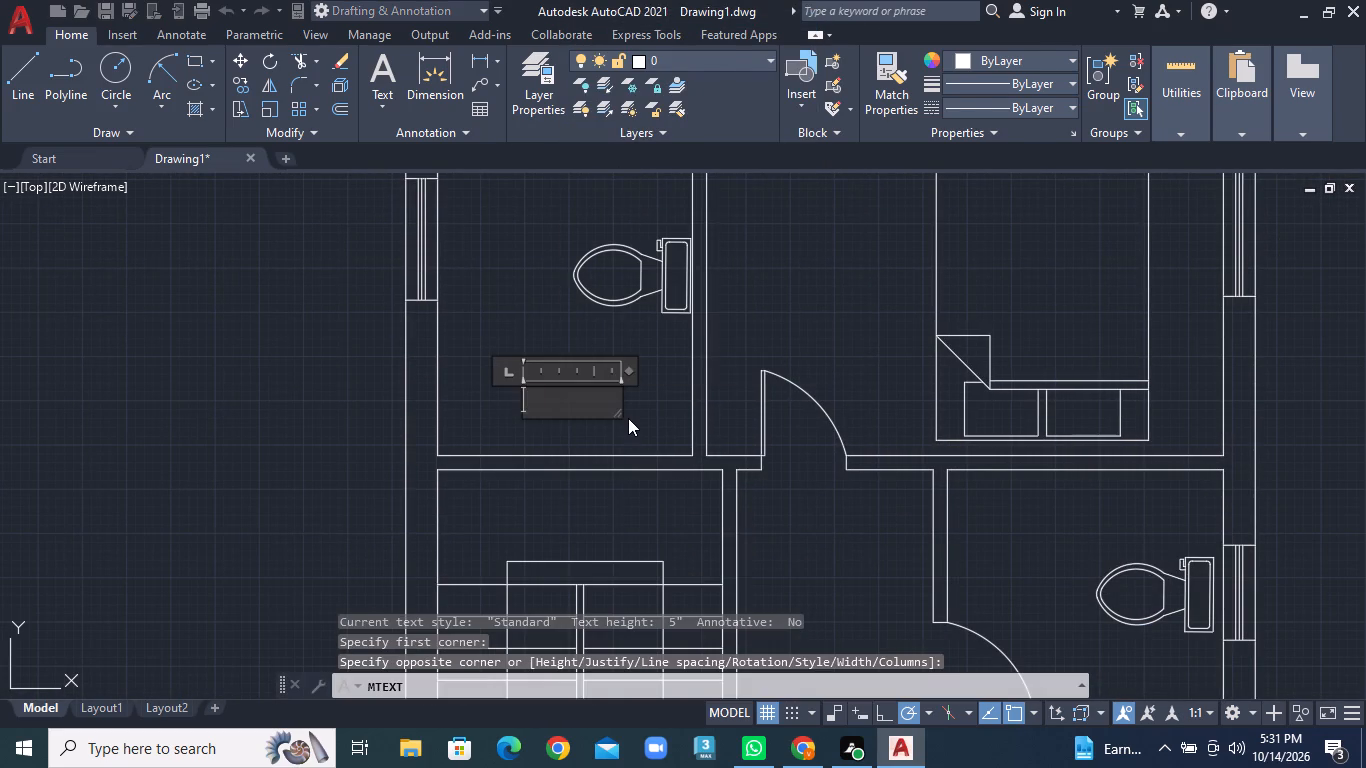
pyautogui.press('6')
pyautogui.write('\'0"')
pyautogui.press('Return')
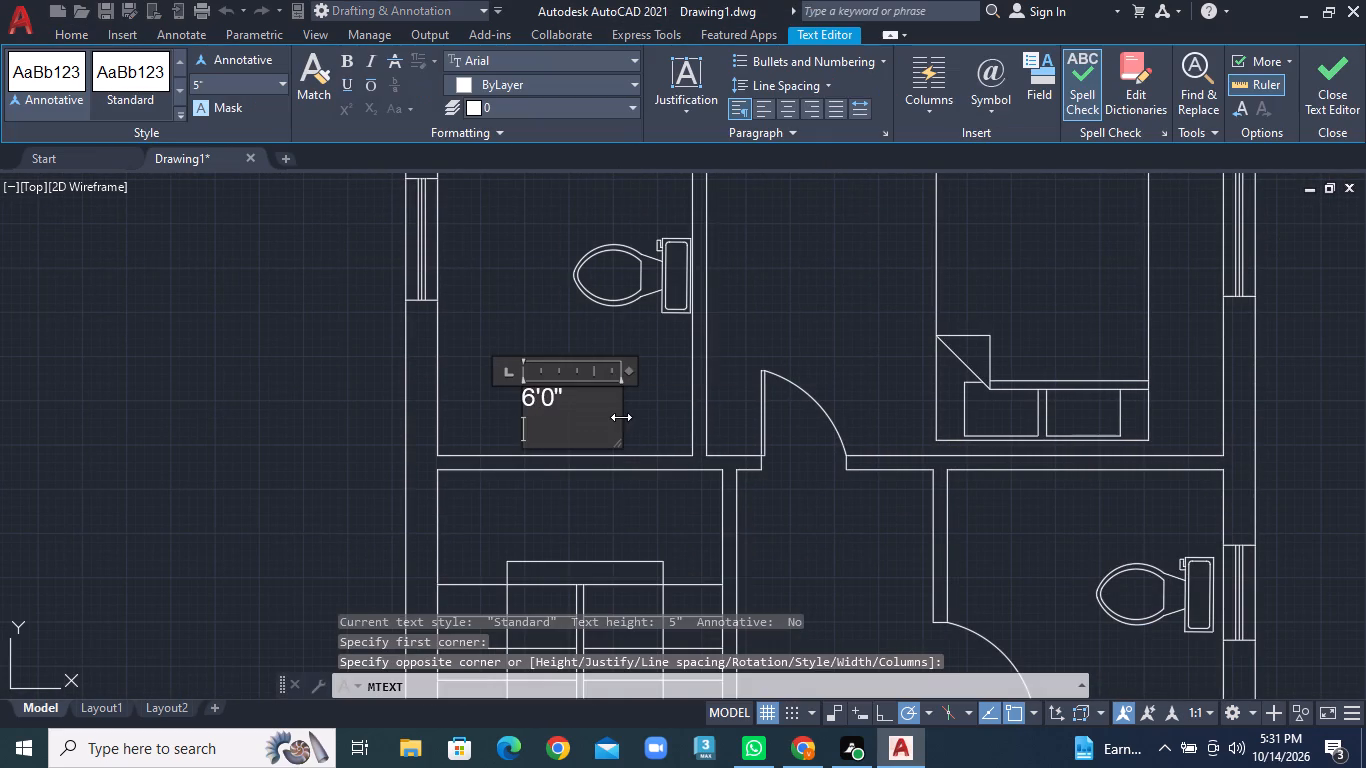
pyautogui.click(636, 415)
# Add the multiline text 10'0" in the upper left toilet, beside the window and below the TOILET label.
pyautogui.moveTo(599, 366); pyautogui.dragTo(661, 464, button='middle')
pyautogui.scroll(-1, 663, 464)
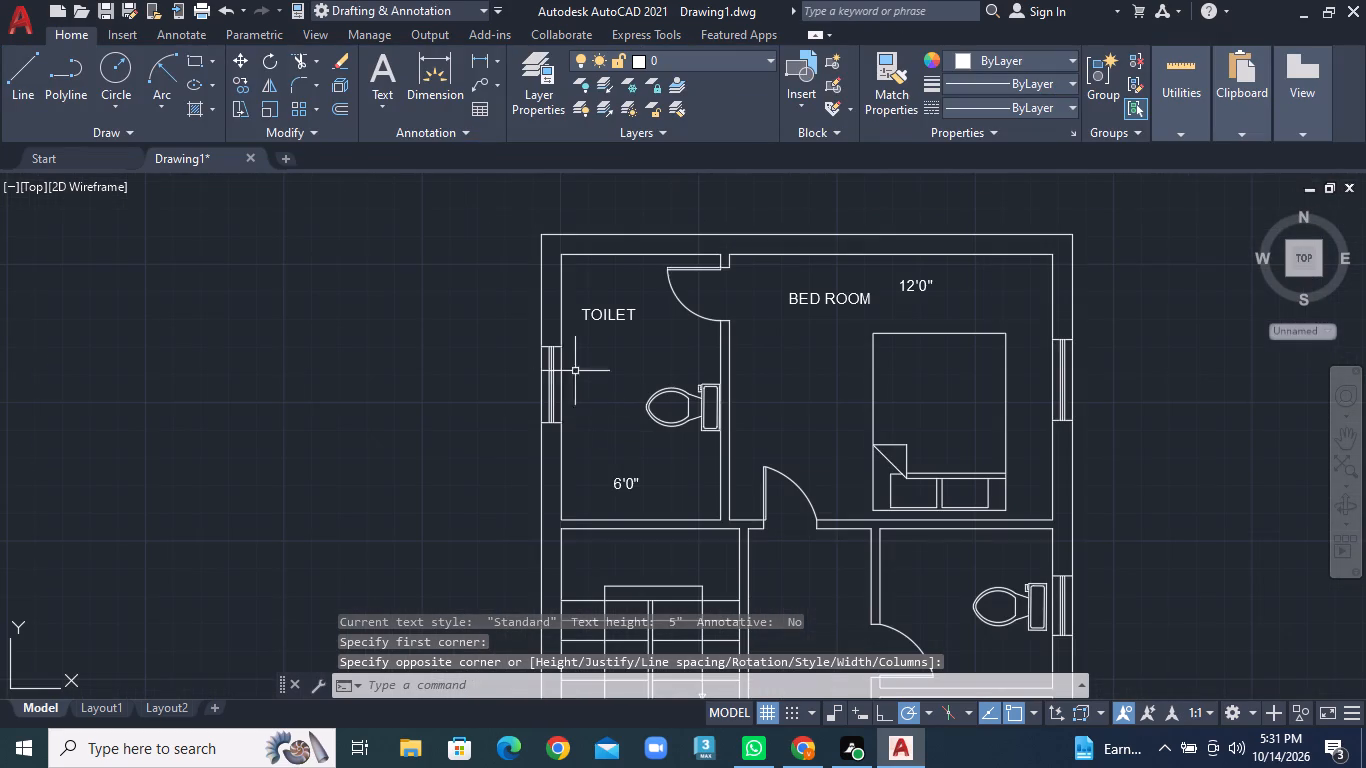
pyautogui.rightClick(590, 378)
pyautogui.click(698, 23)
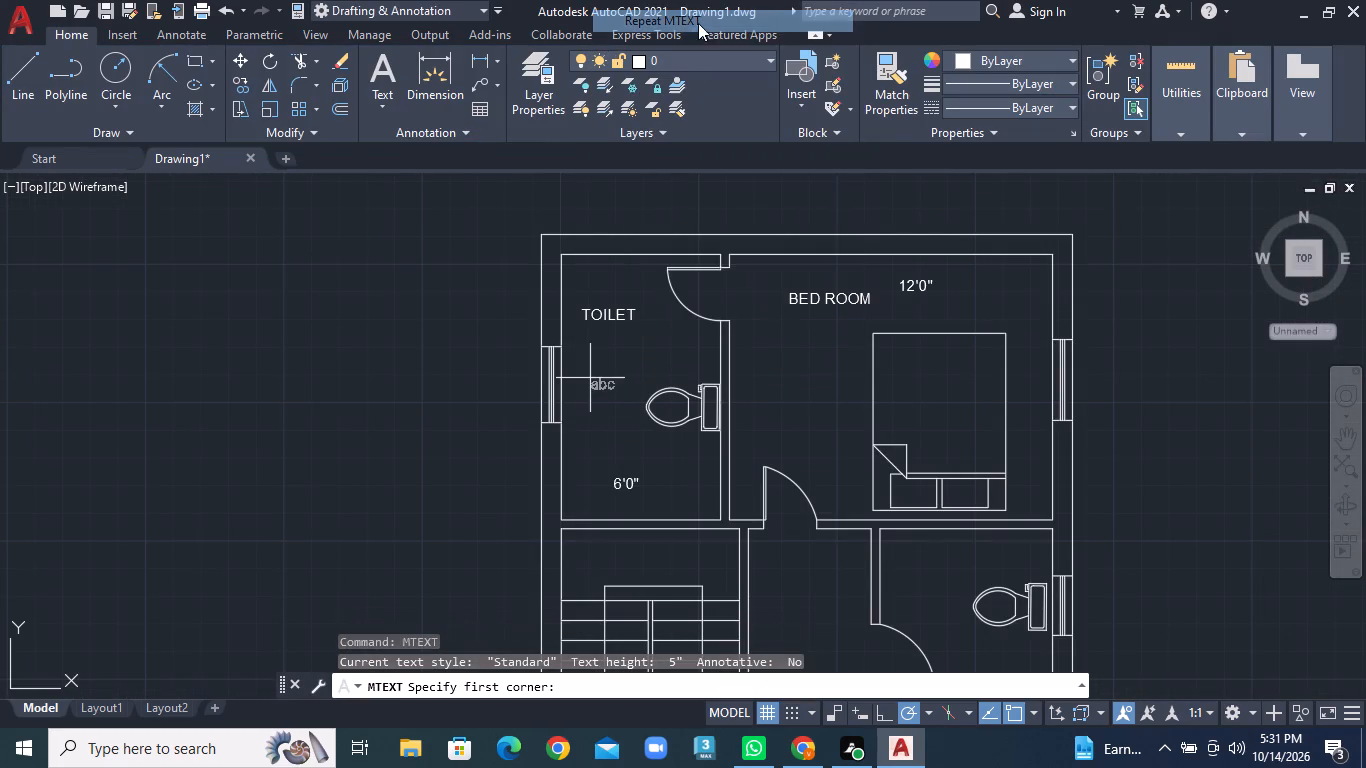
pyautogui.click(585, 372)
pyautogui.click(643, 399)
pyautogui.press('1')
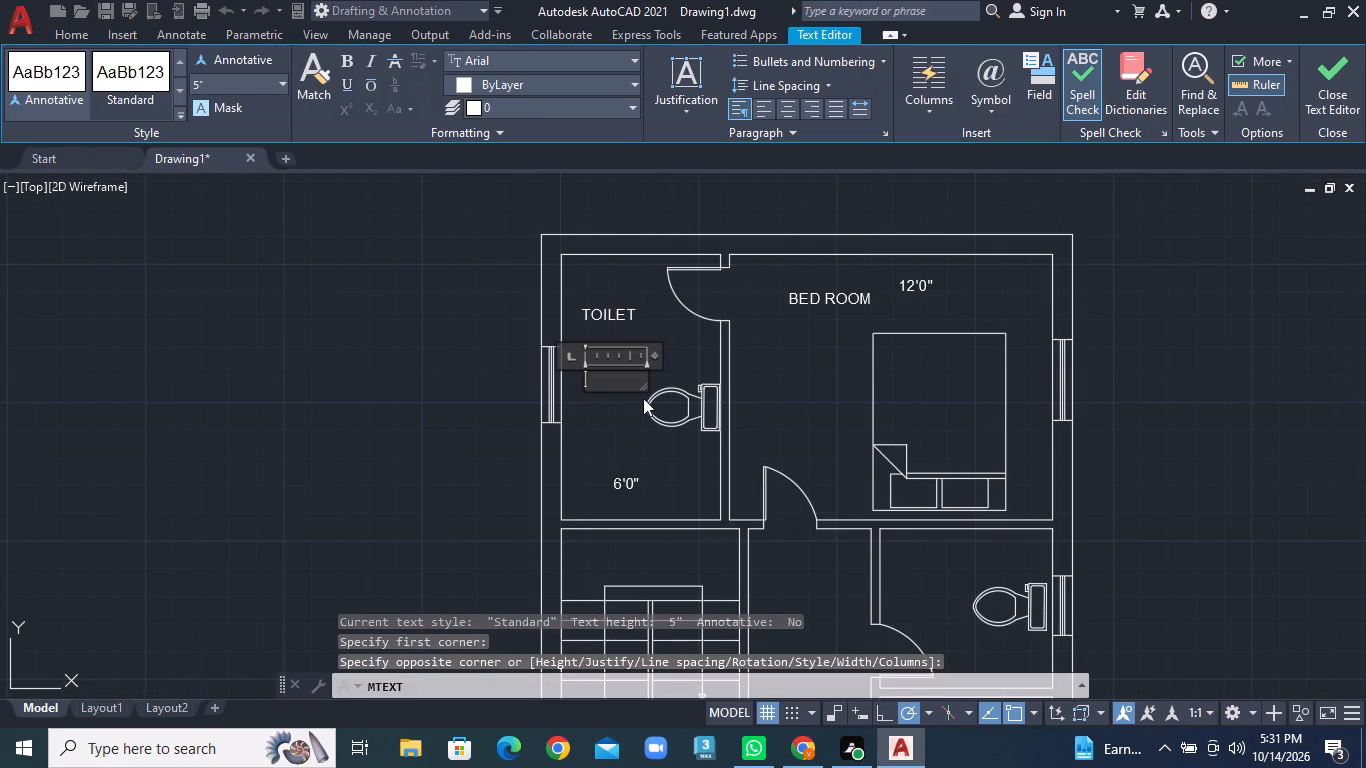
pyautogui.press('4')
pyautogui.press('BackSpace')
pyautogui.write("0'0")
pyautogui.hotkey('shift', '"')
pyautogui.click(622, 415)
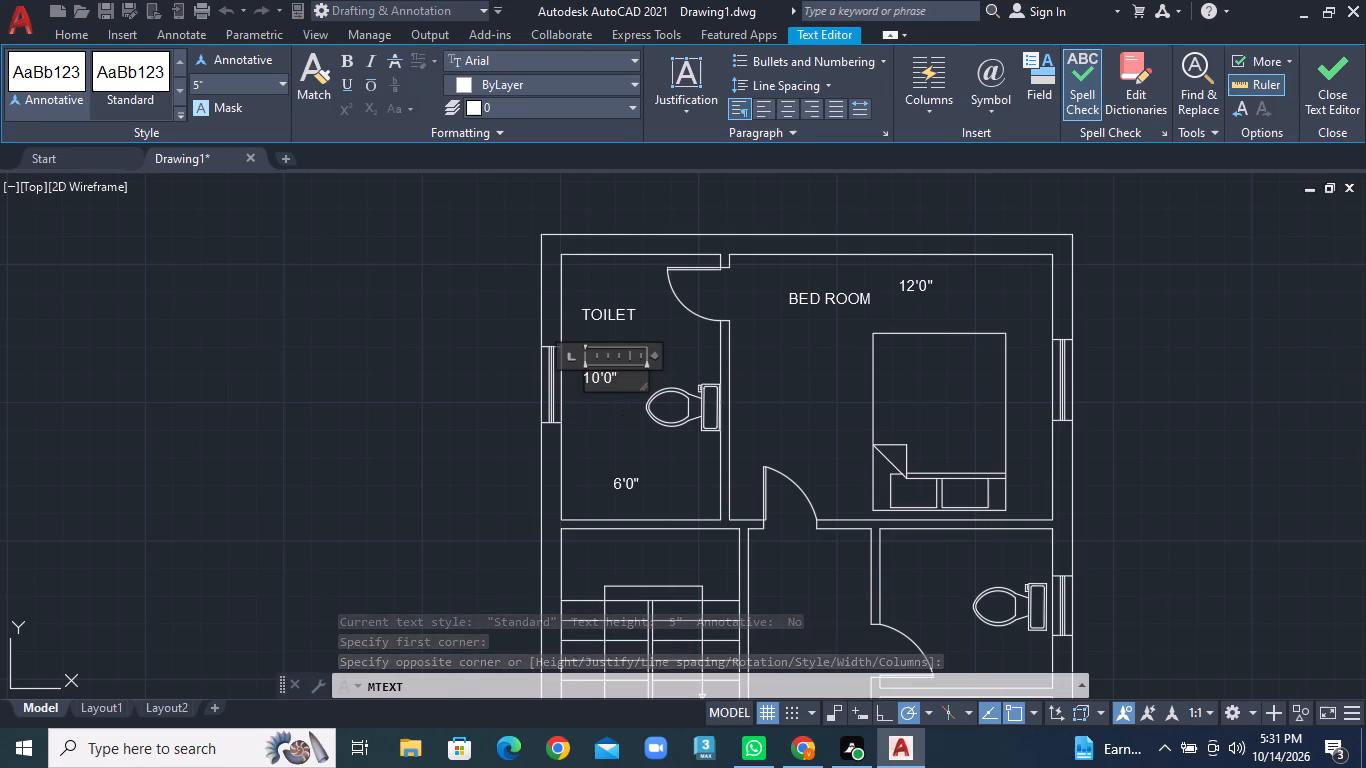
# Add the multiline text 5'0" at the top of the passage, just below the bedroom door opening.
pyautogui.moveTo(620, 415); pyautogui.dragTo(545, 369, button='middle')
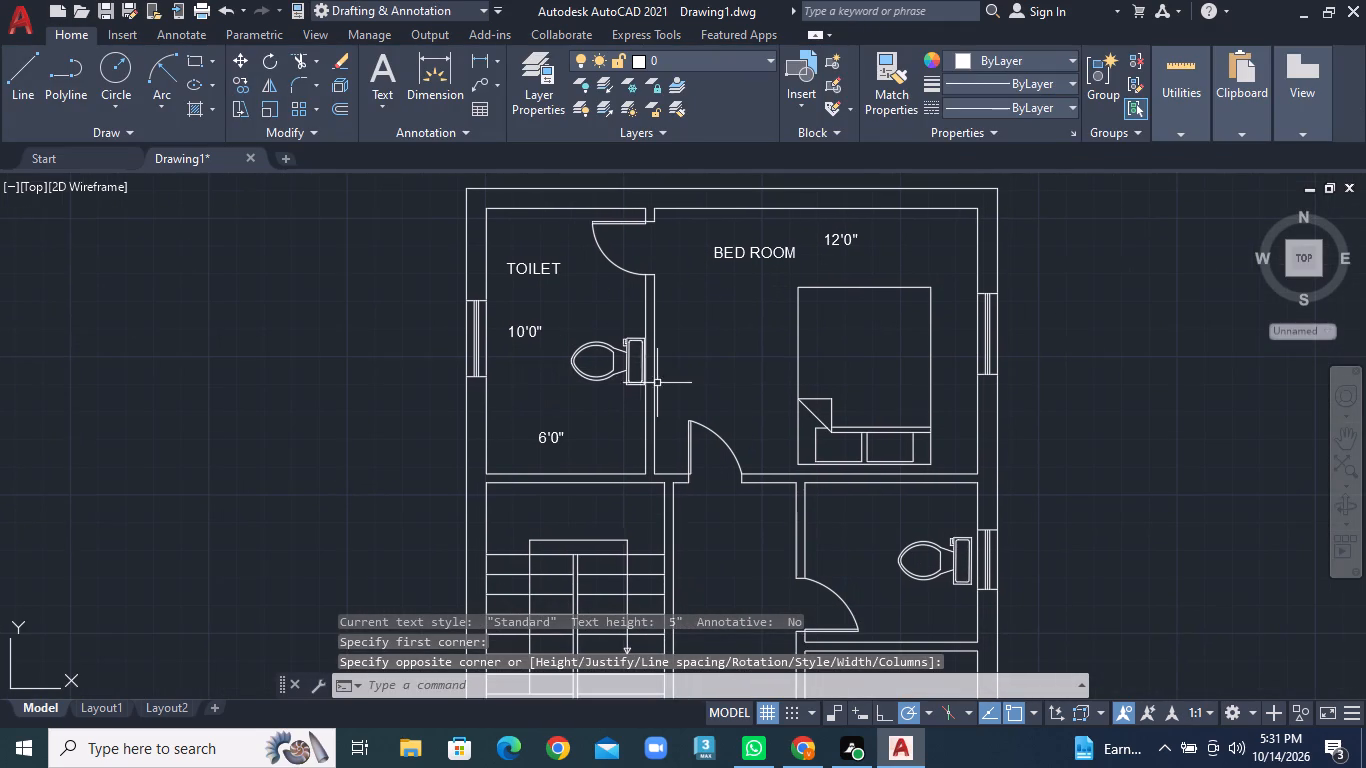
pyautogui.moveTo(747, 489); pyautogui.dragTo(664, 491, button='middle')
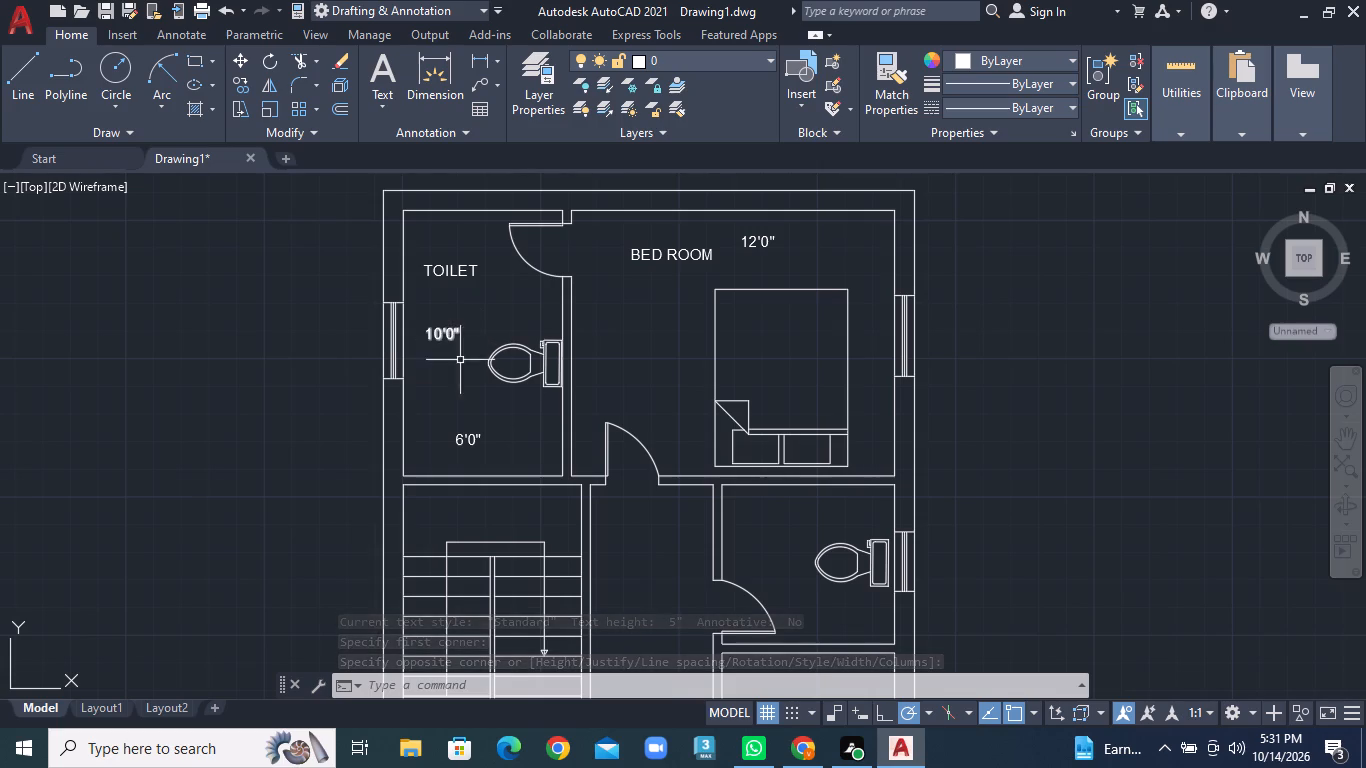
pyautogui.moveTo(559, 404); pyautogui.dragTo(587, 324, button='middle')
pyautogui.scroll(2, 685, 472)
pyautogui.rightClick(664, 439)
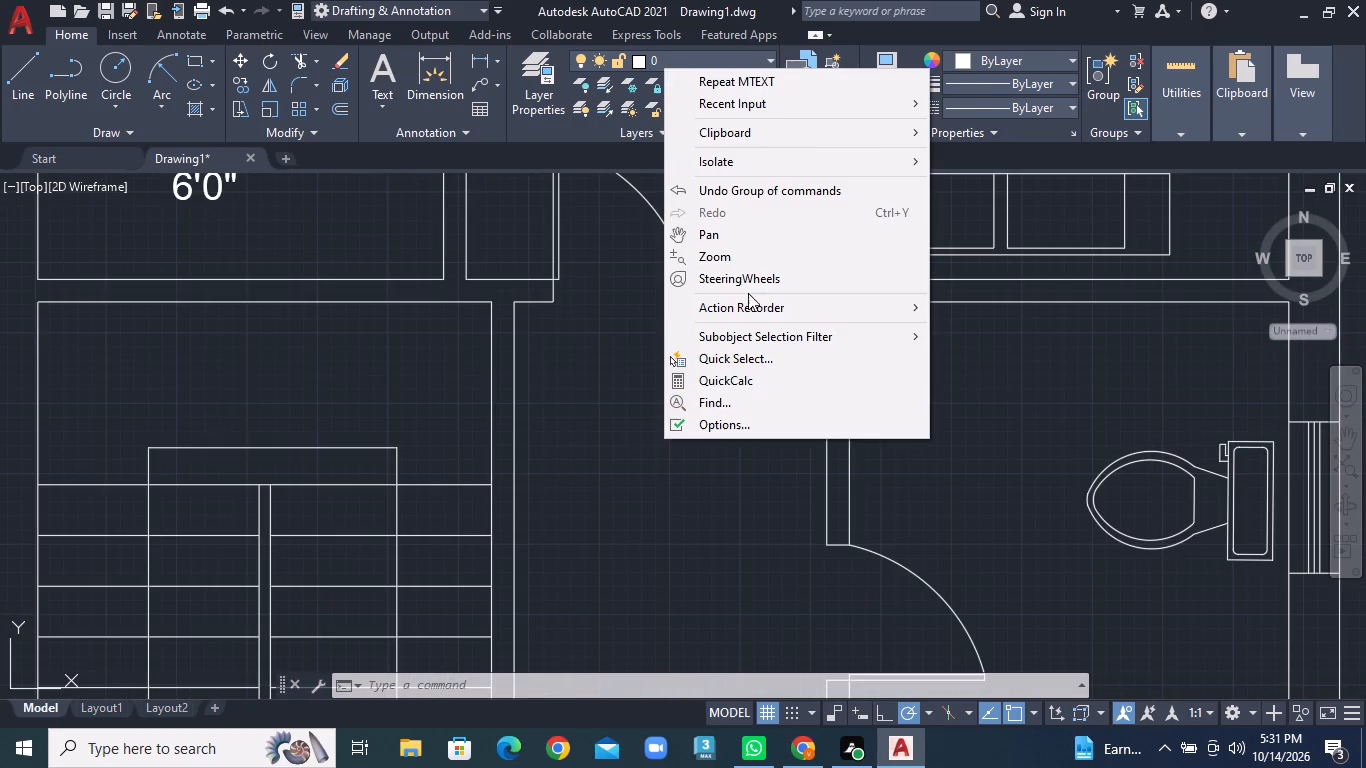
pyautogui.click(774, 86)
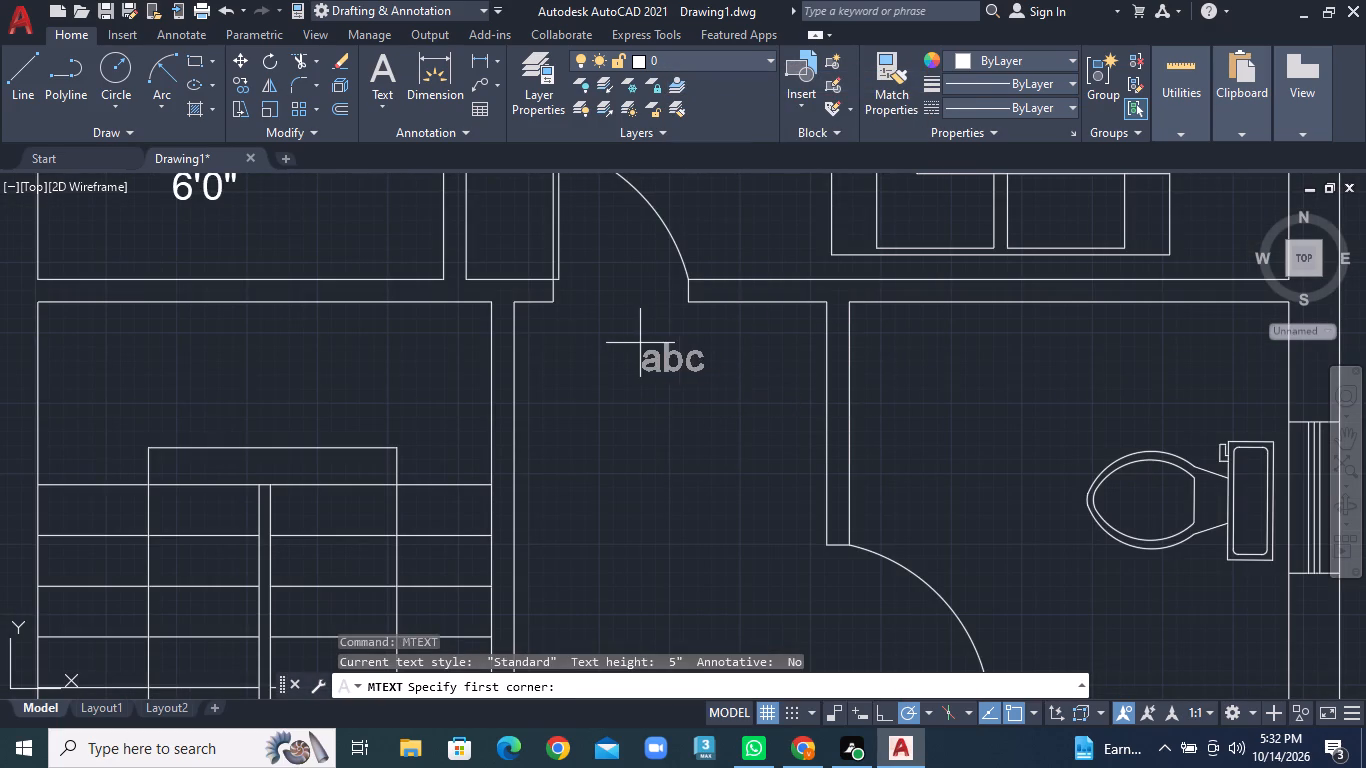
pyautogui.click(602, 349)
pyautogui.click(719, 364)
pyautogui.press('5')
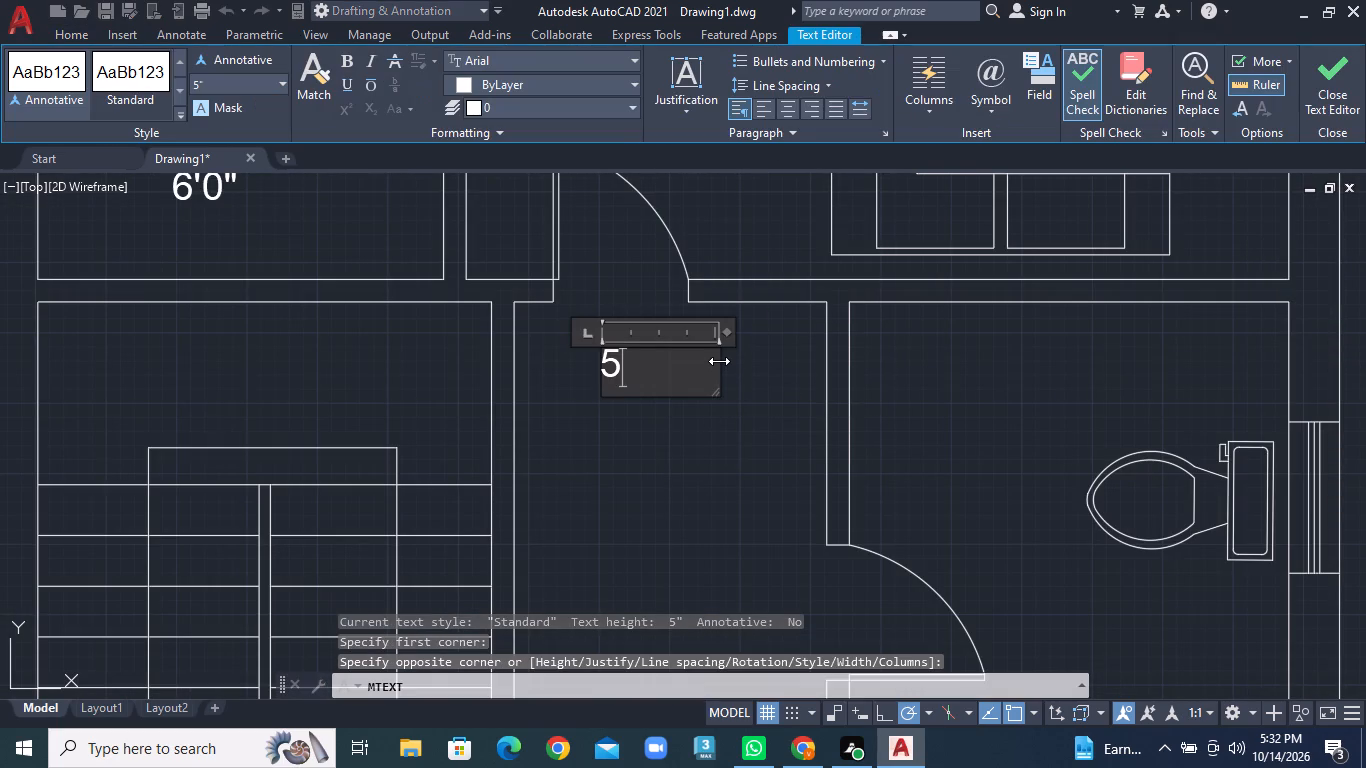
pyautogui.write('\'0"')
pyautogui.press('Return')
pyautogui.click(758, 411)
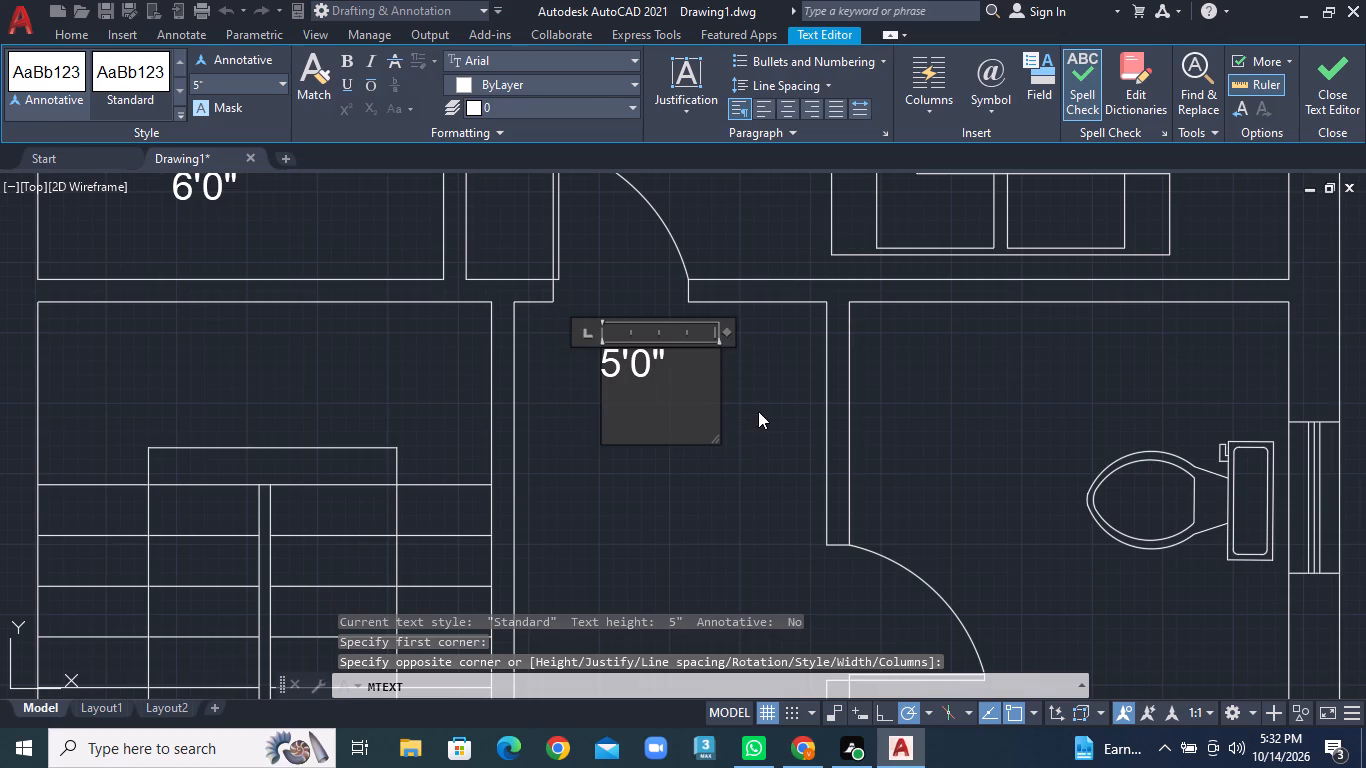
# Add the multiline text label LOBBY in the passage between the staircase and the toilet door.
pyautogui.scroll(-1, 749, 412)
pyautogui.moveTo(863, 466); pyautogui.dragTo(856, 382, button='middle')
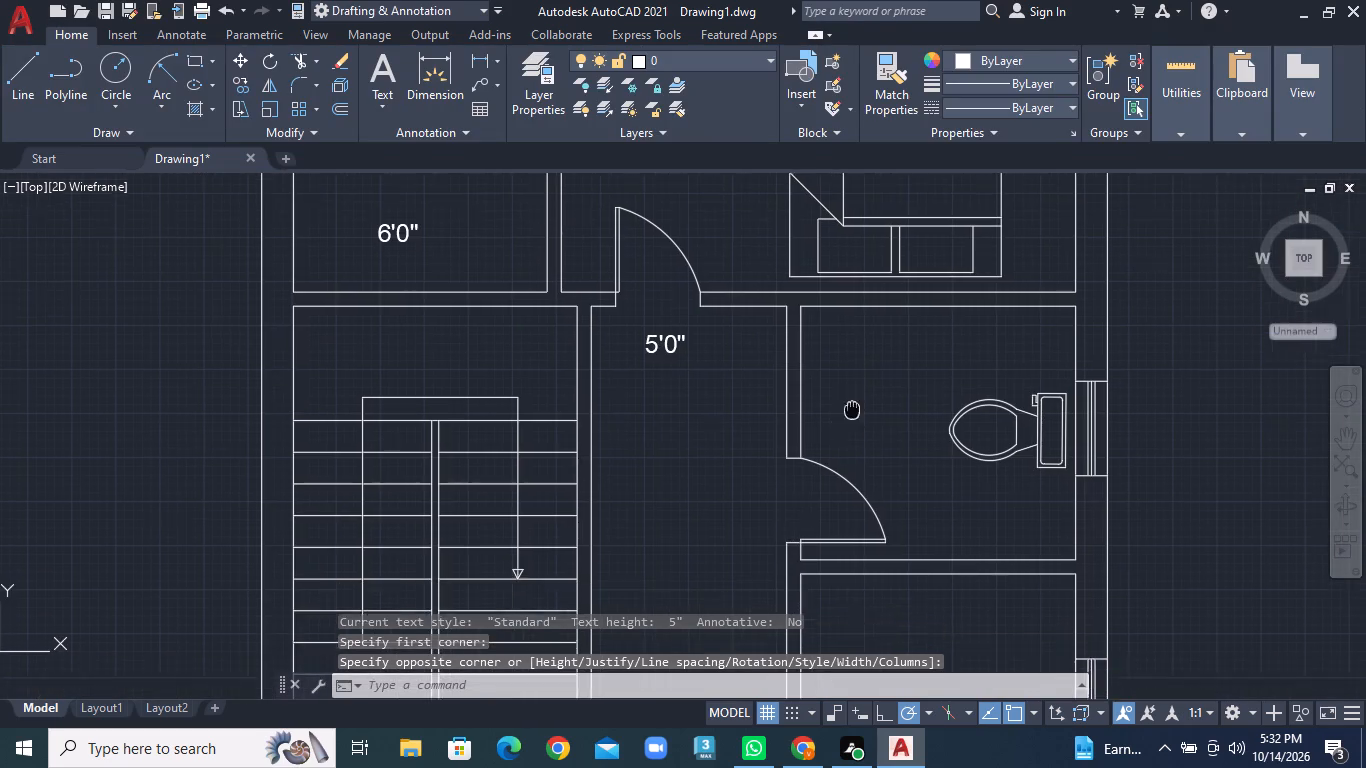
pyautogui.moveTo(856, 382); pyautogui.dragTo(858, 358, button='middle')
pyautogui.rightClick(648, 459)
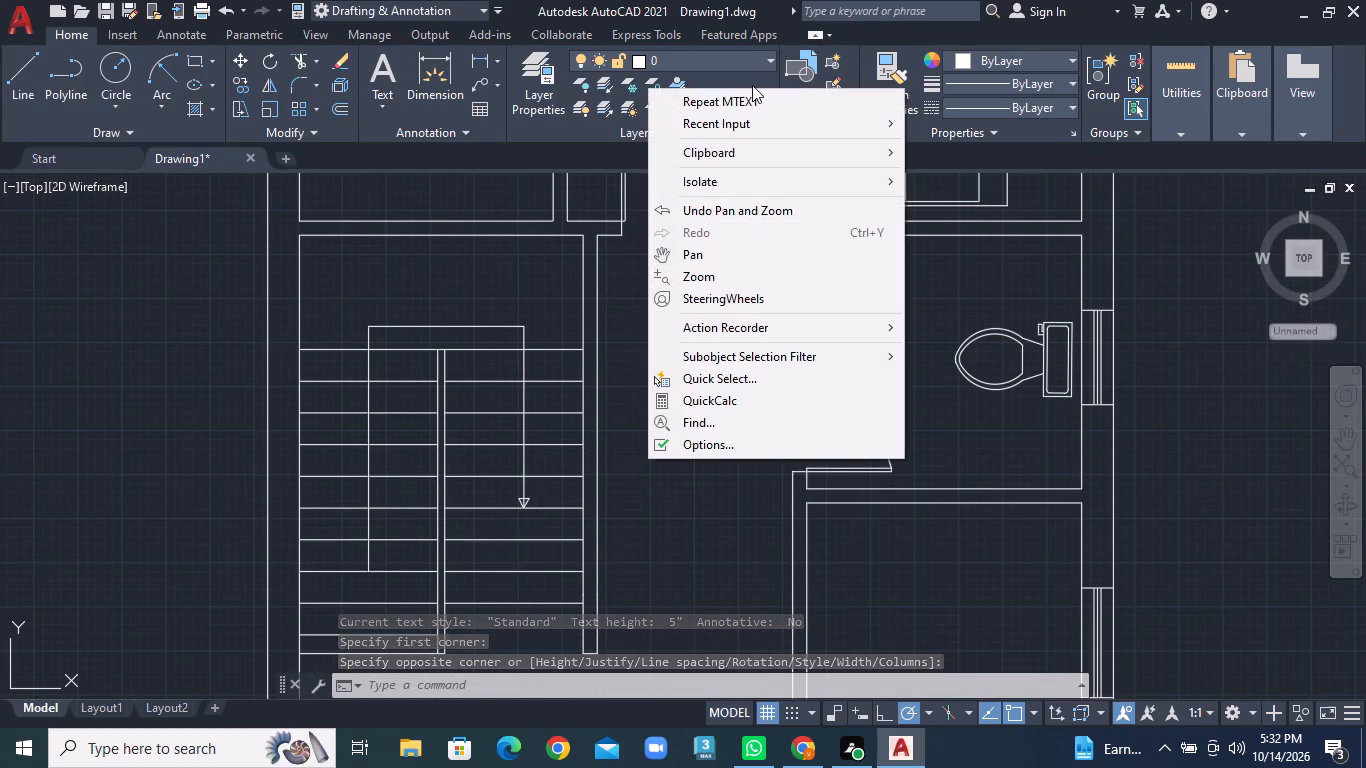
pyautogui.click(750, 95)
pyautogui.click(627, 411)
pyautogui.click(719, 448)
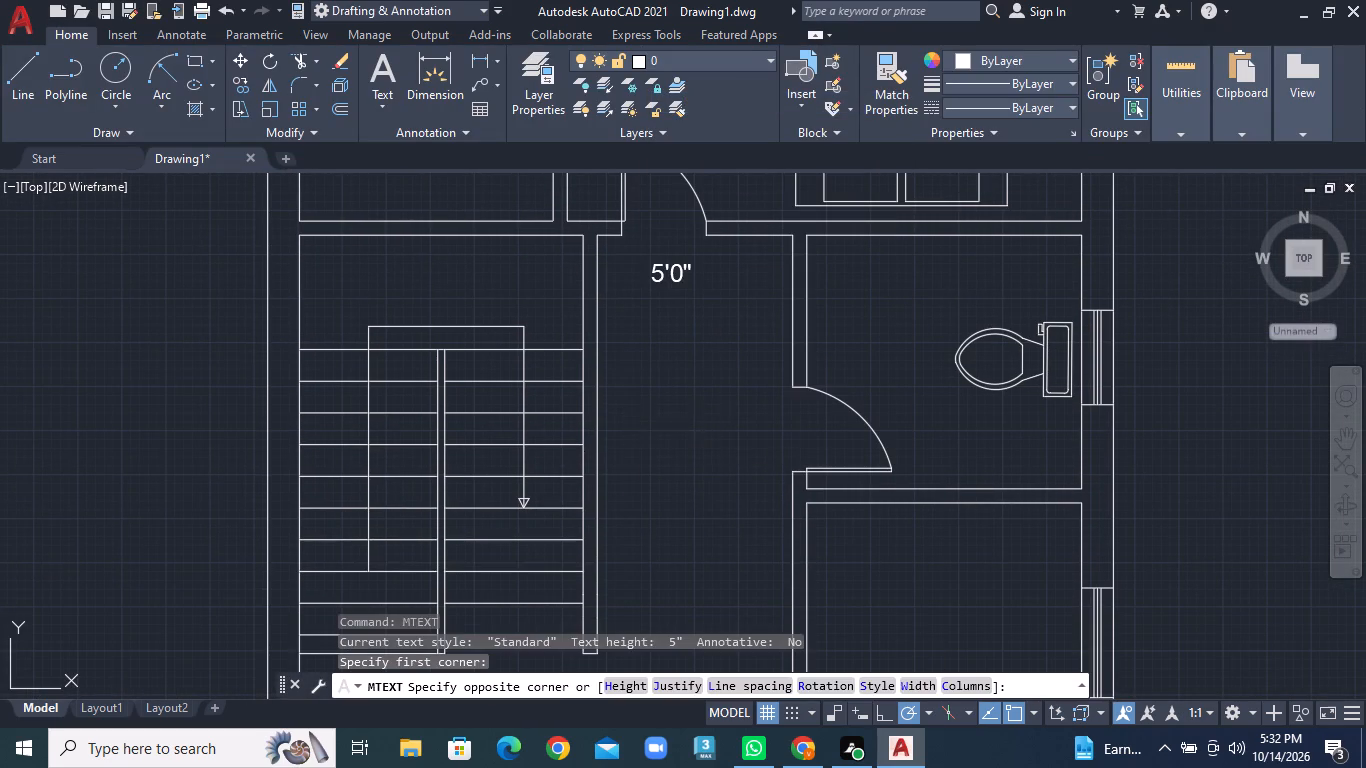
pyautogui.write('LO')
pyautogui.write('BBY')
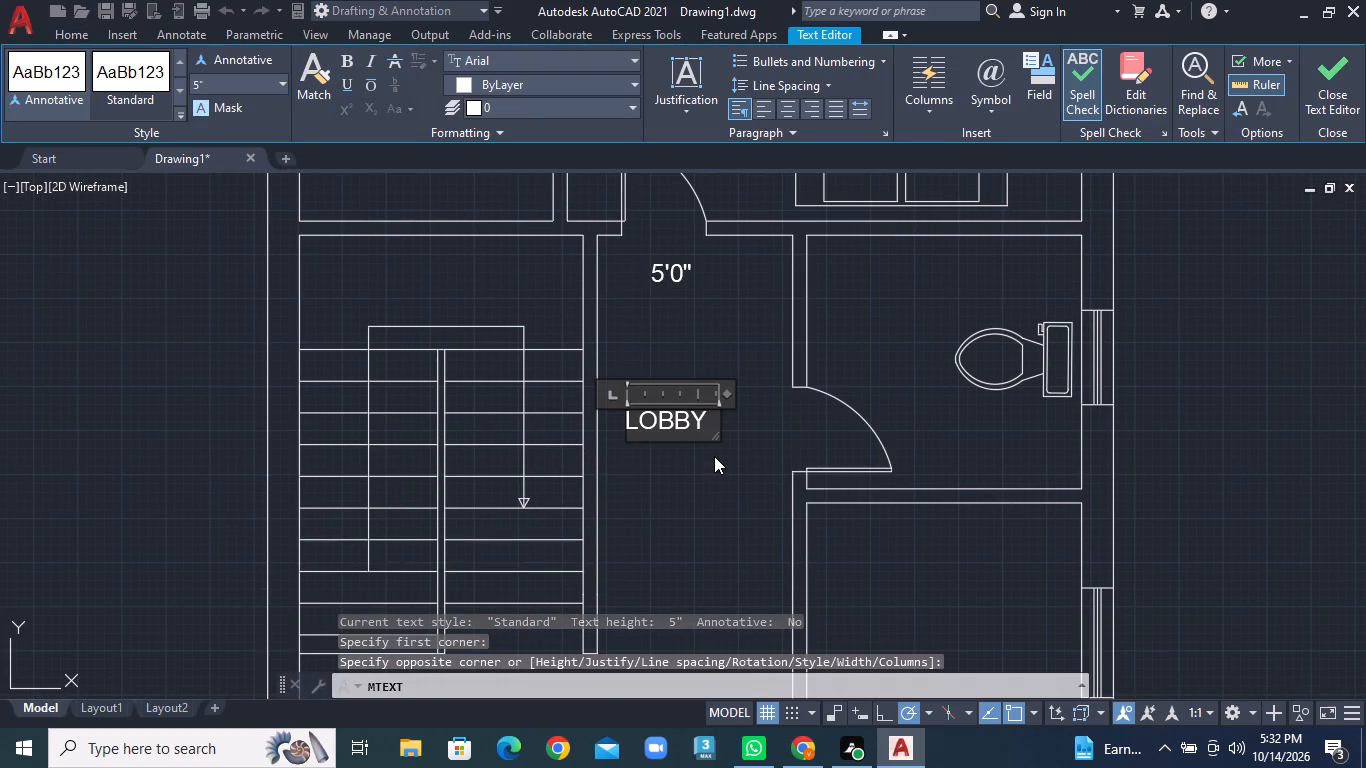
pyautogui.click(708, 486)
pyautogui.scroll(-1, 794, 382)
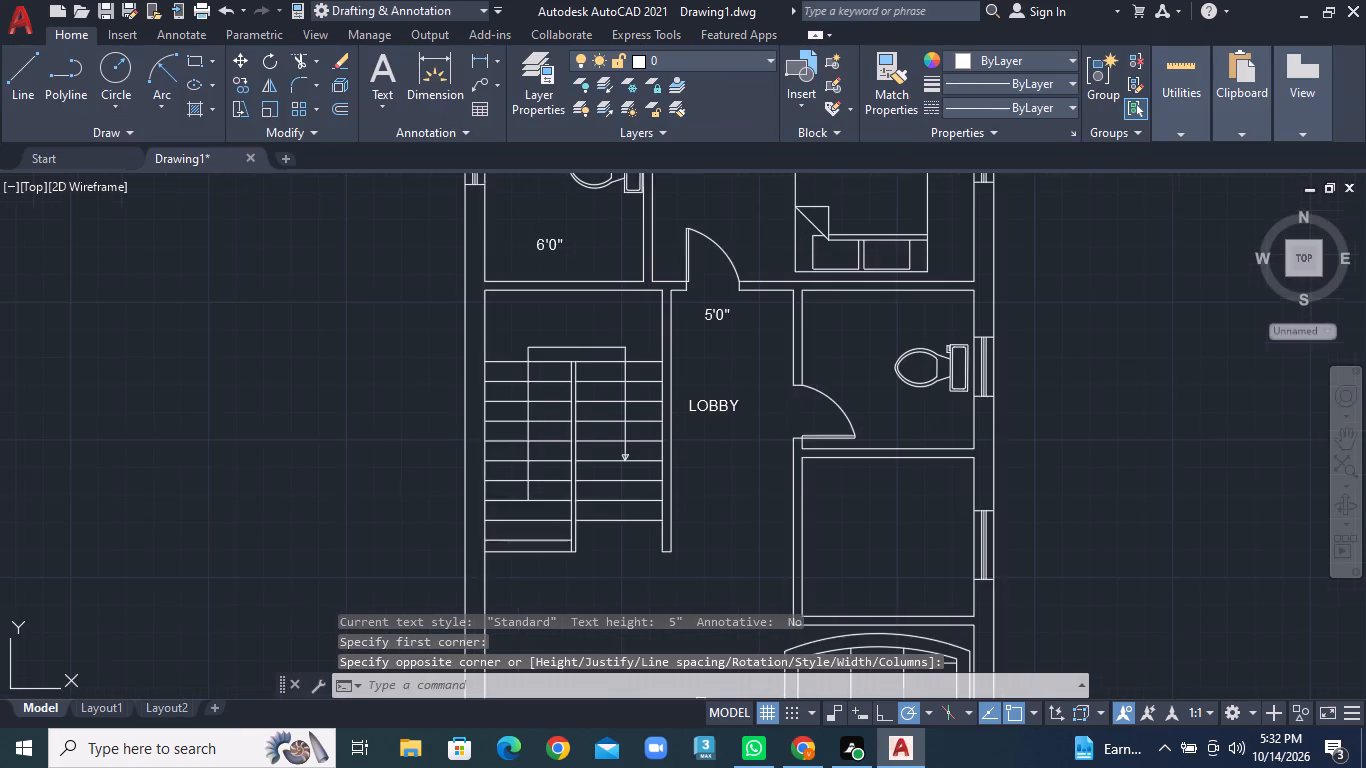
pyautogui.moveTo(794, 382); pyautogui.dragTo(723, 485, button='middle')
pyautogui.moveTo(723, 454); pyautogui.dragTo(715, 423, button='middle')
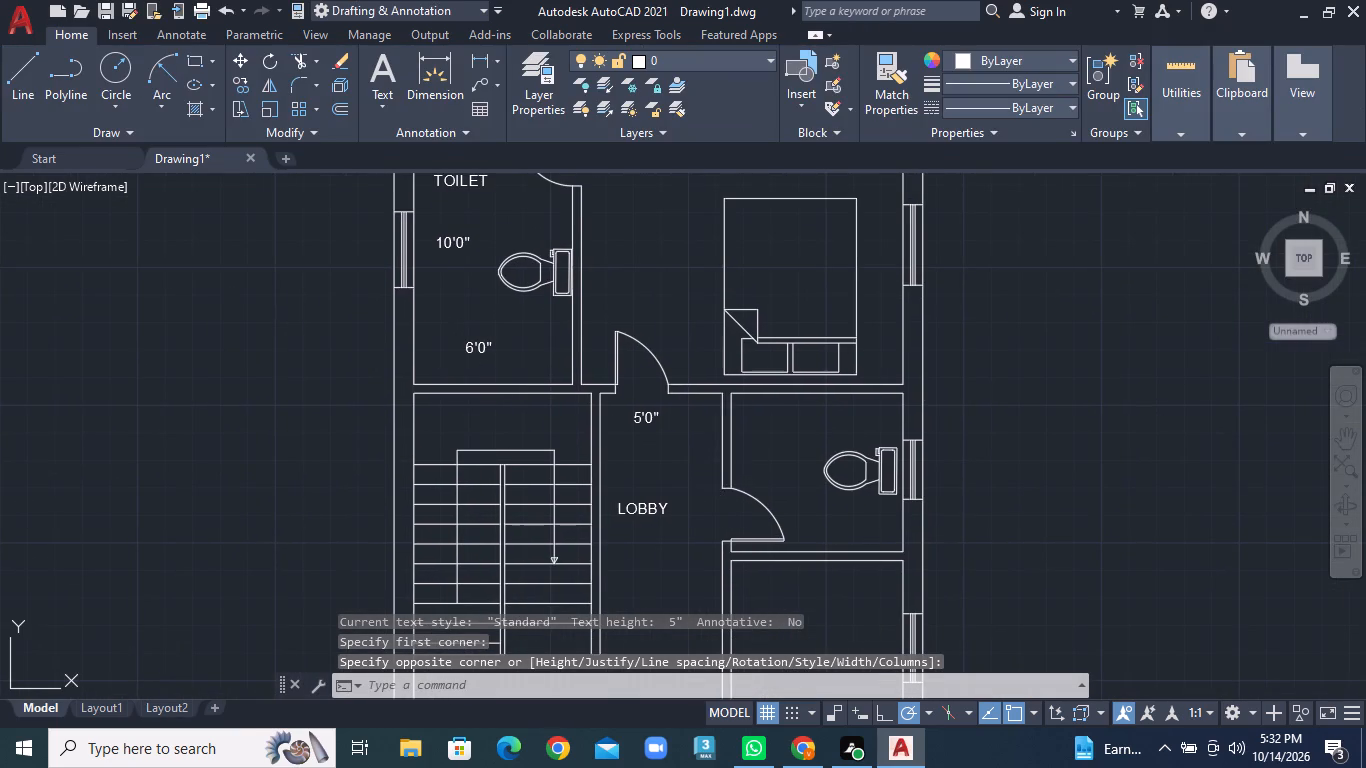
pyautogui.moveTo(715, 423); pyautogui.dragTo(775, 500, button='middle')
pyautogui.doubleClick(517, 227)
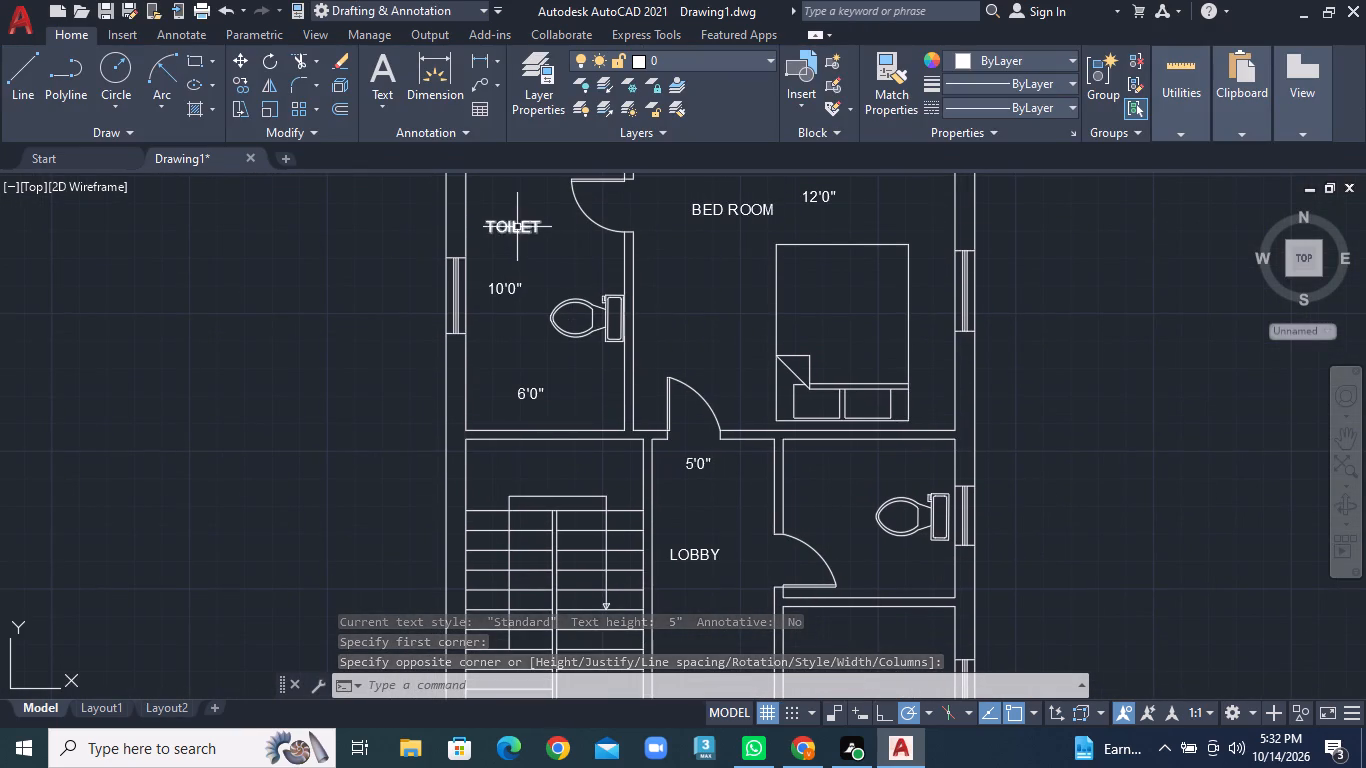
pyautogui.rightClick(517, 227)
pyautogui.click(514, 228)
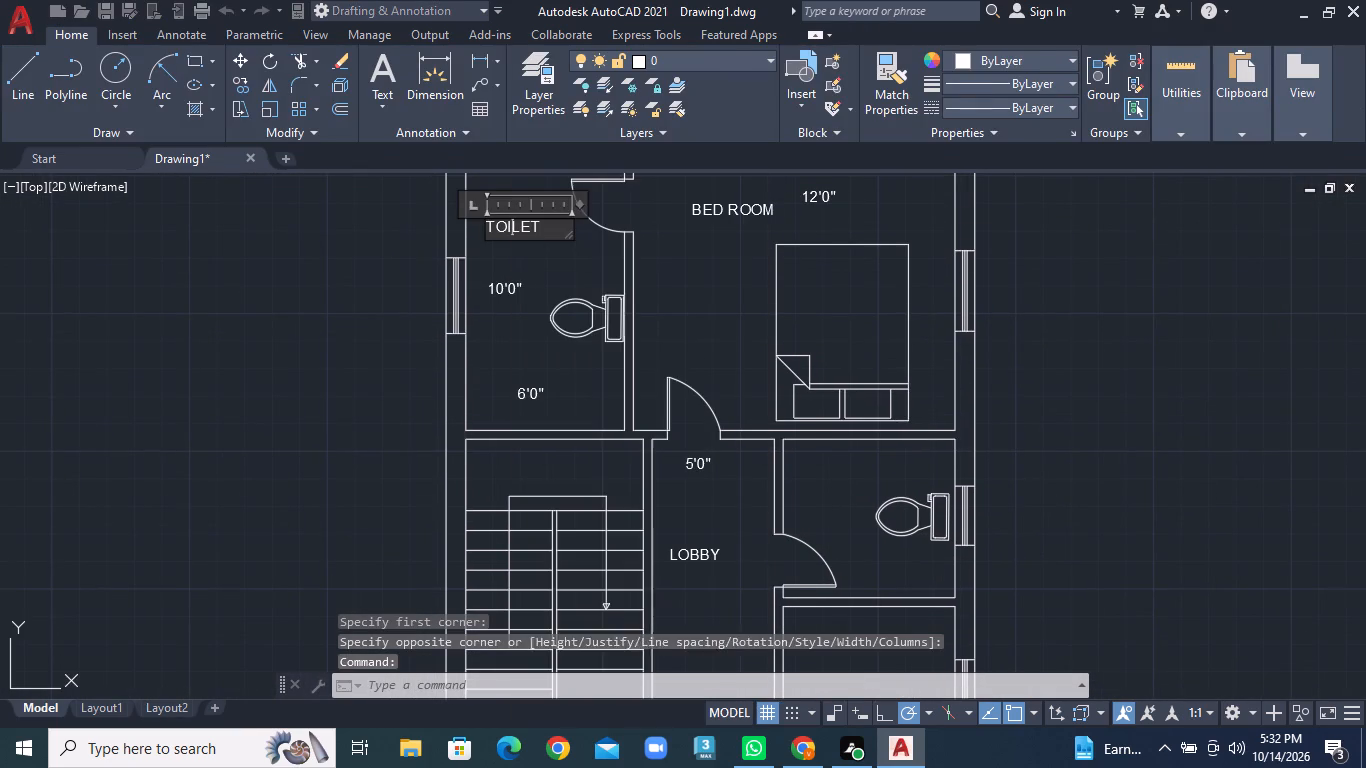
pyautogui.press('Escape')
# Copy the TOILET label from the upper left toilet into the toilet beside the lobby, below the WC.
pyautogui.click(526, 225)
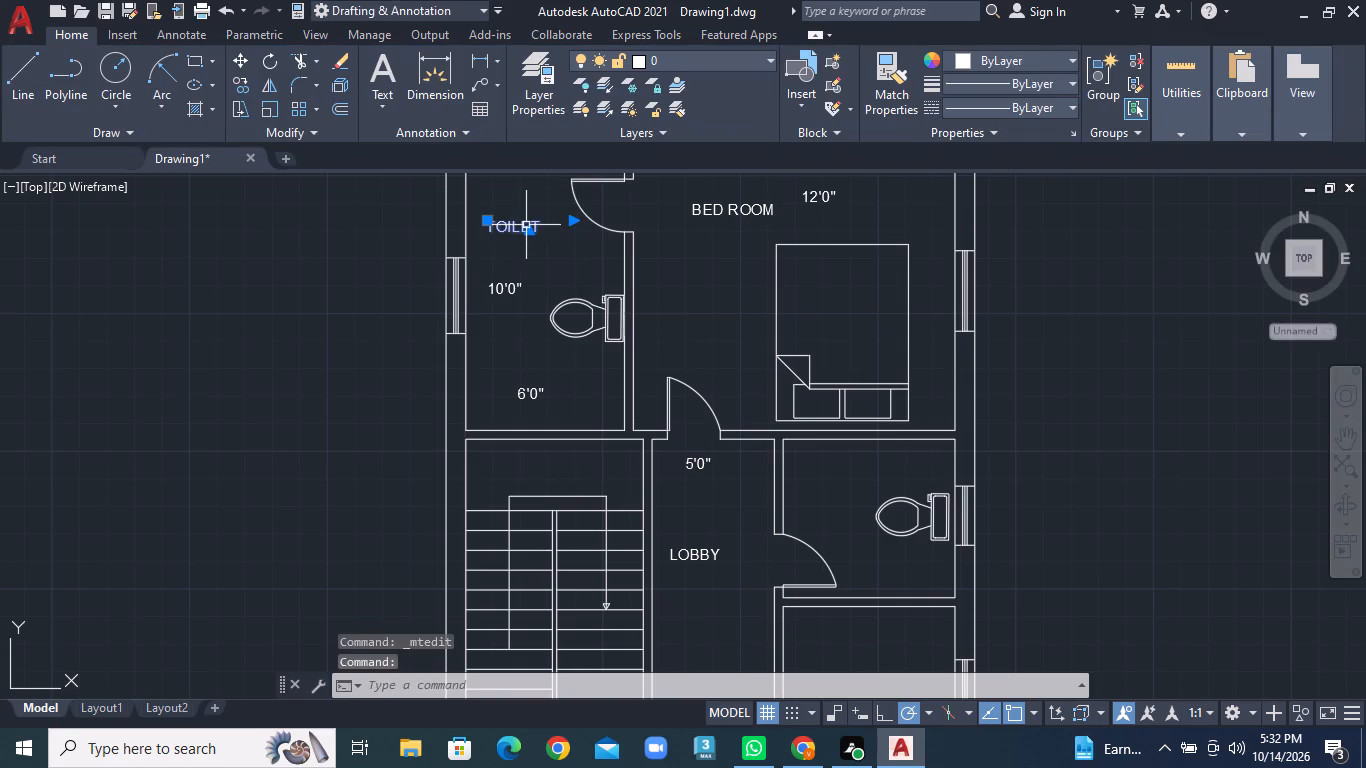
pyautogui.rightClick(526, 225)
pyautogui.click(584, 406)
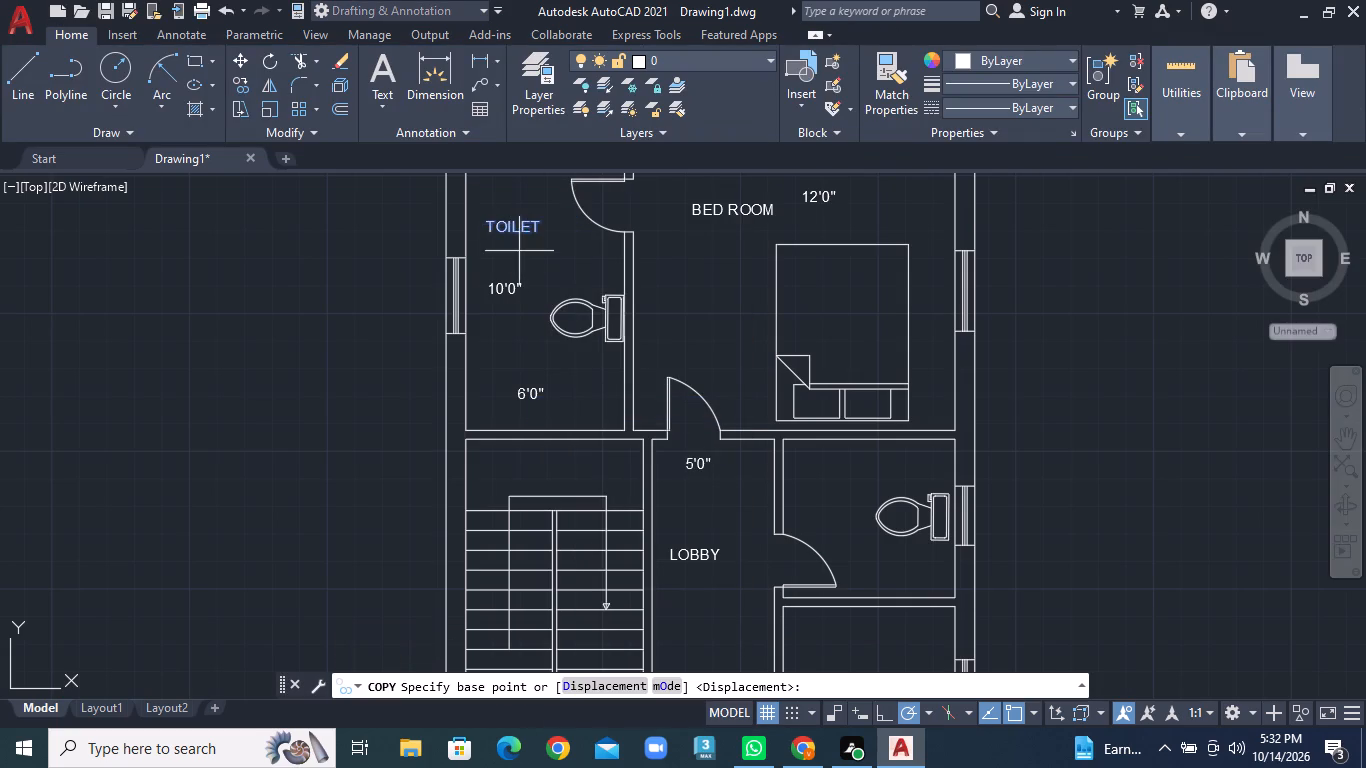
pyautogui.click(497, 220)
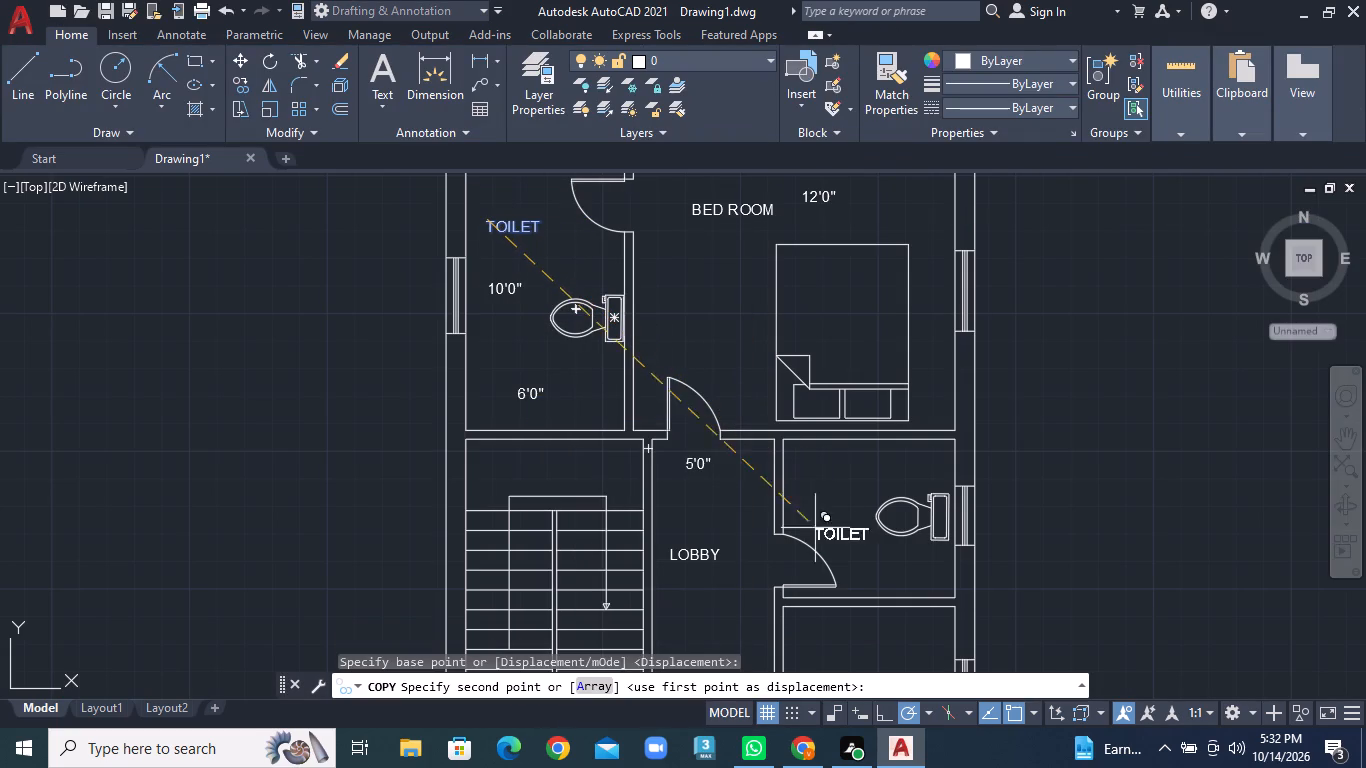
pyautogui.click(862, 558)
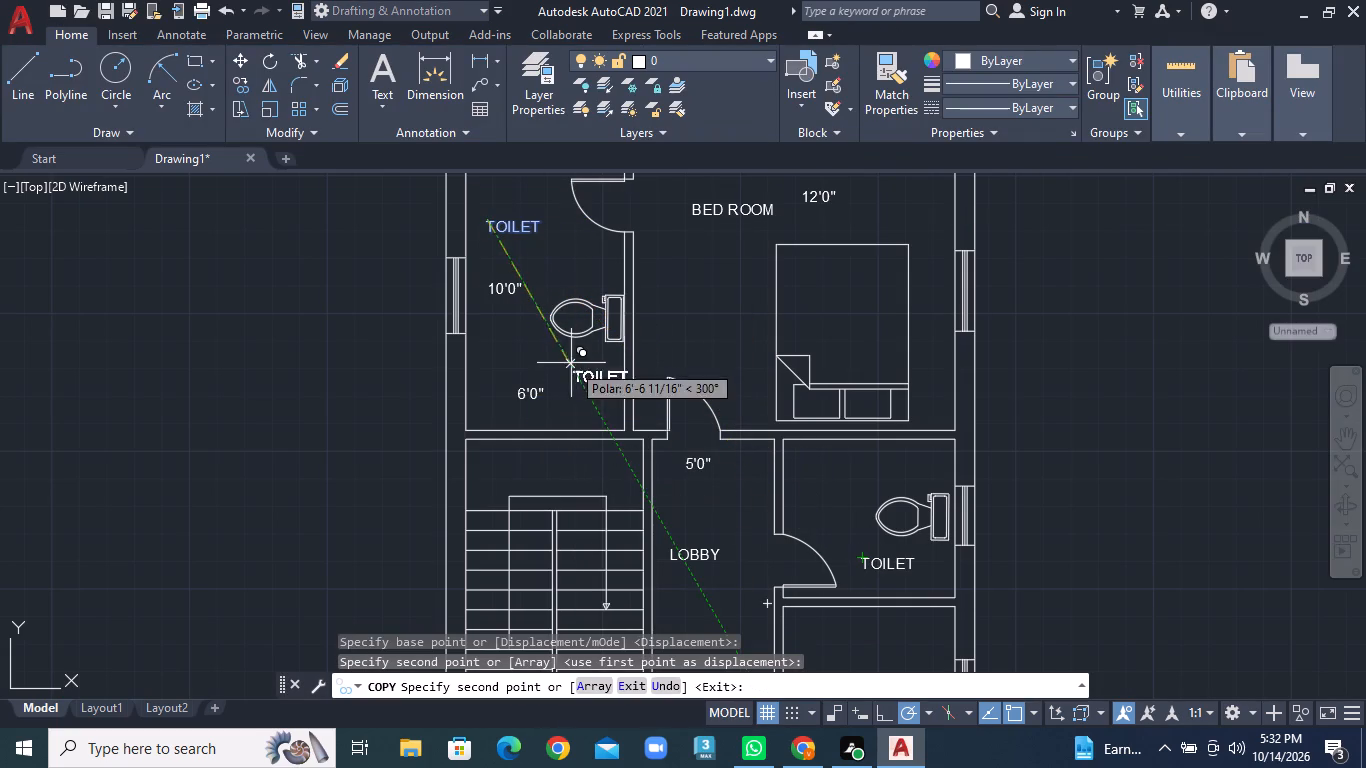
pyautogui.press('Escape')
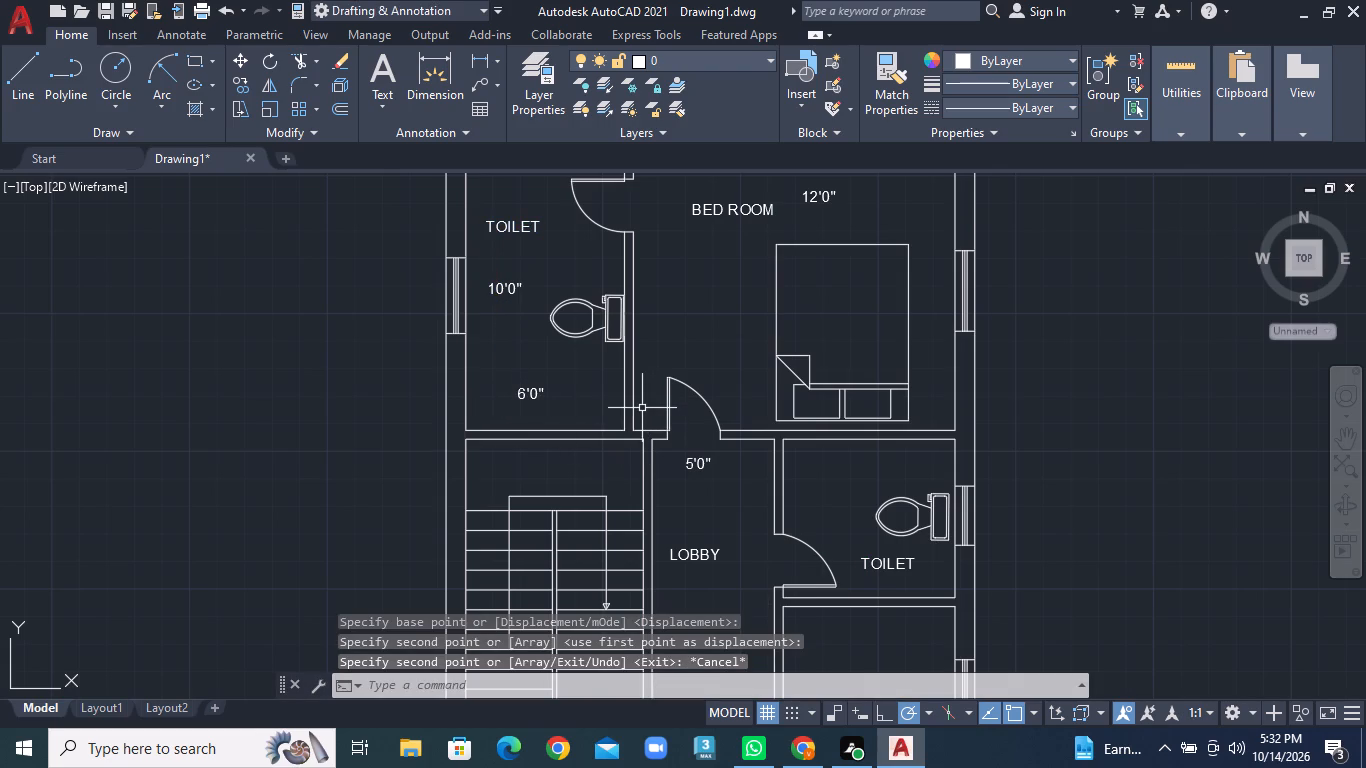
# Copy the 6'0" text from the upper left toilet to the lobby-side toilet's top wall and into the small room below, near its window.
pyautogui.doubleClick(529, 395)
pyautogui.rightClick(532, 394)
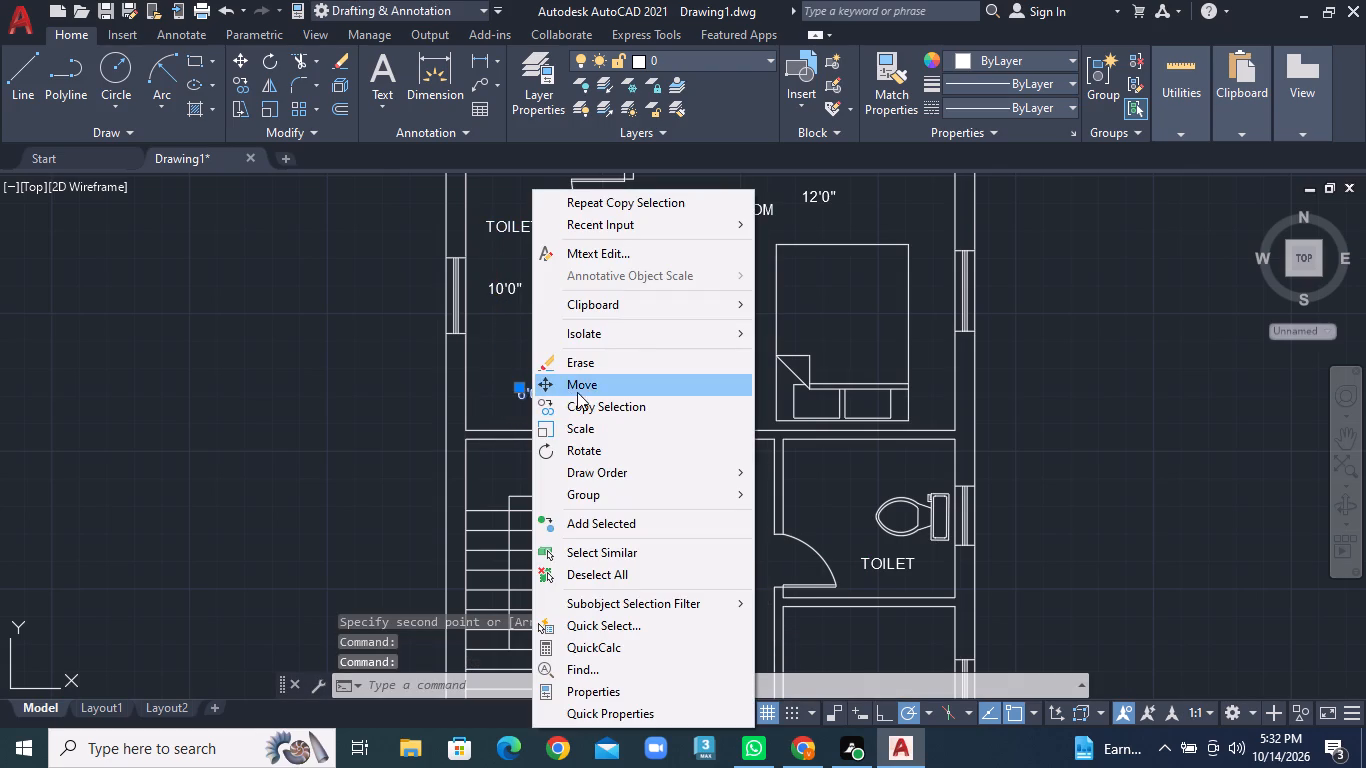
pyautogui.click(585, 406)
pyautogui.click(525, 397)
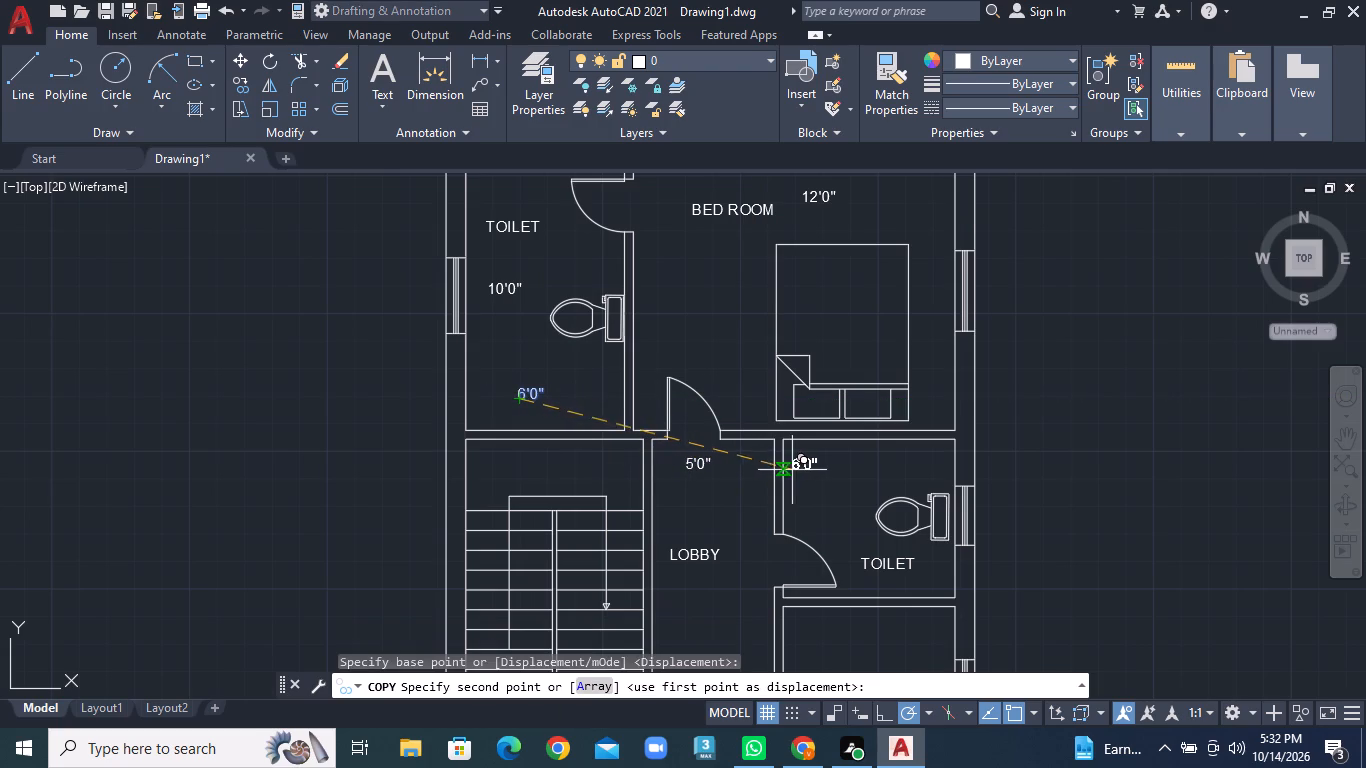
pyautogui.click(864, 466)
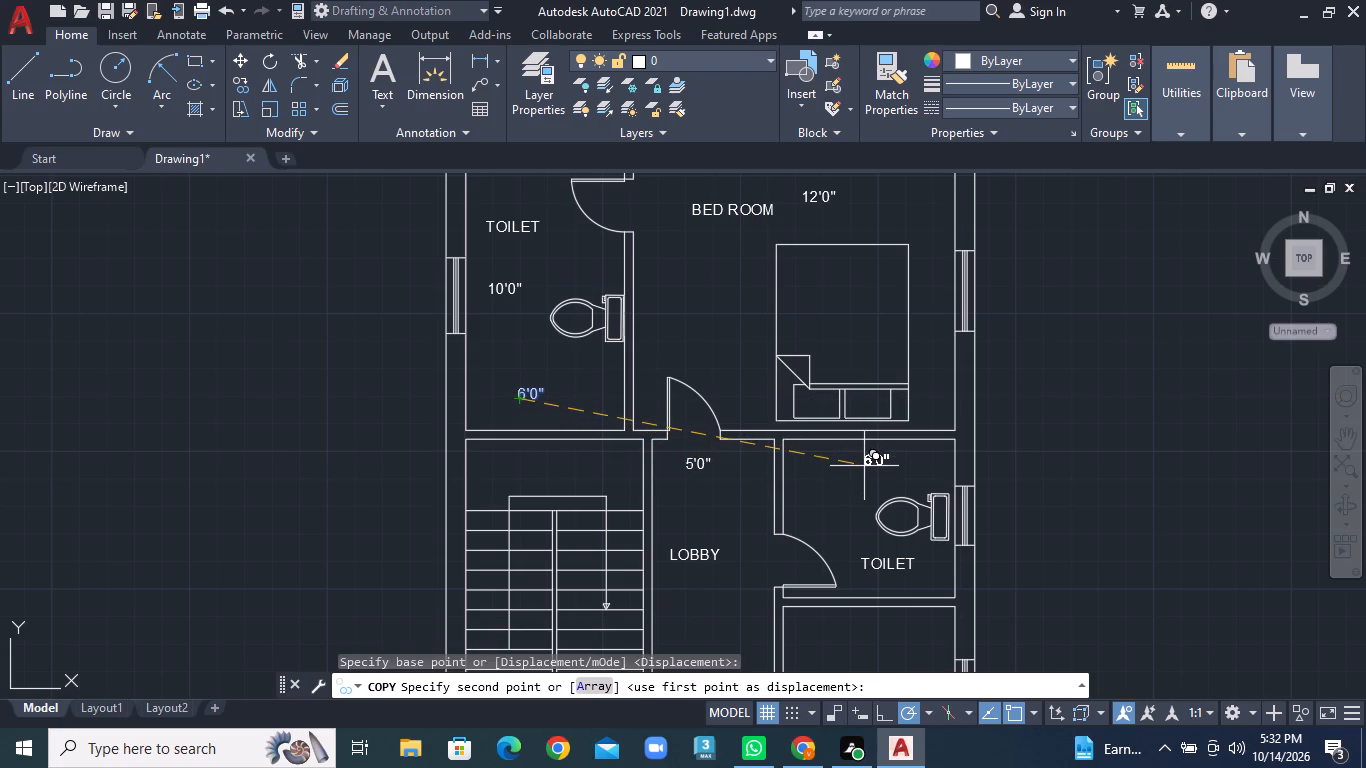
pyautogui.moveTo(699, 519); pyautogui.dragTo(662, 349, button='middle')
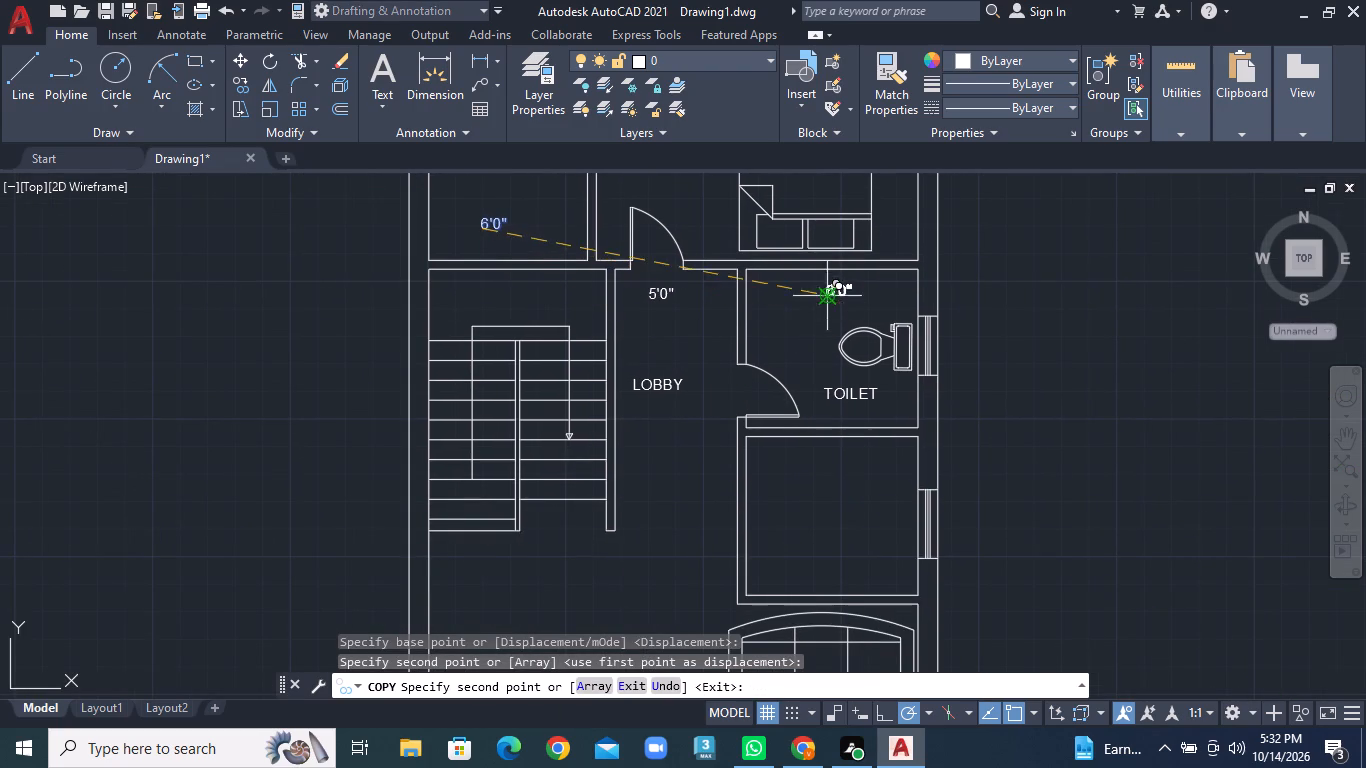
pyautogui.click(879, 512)
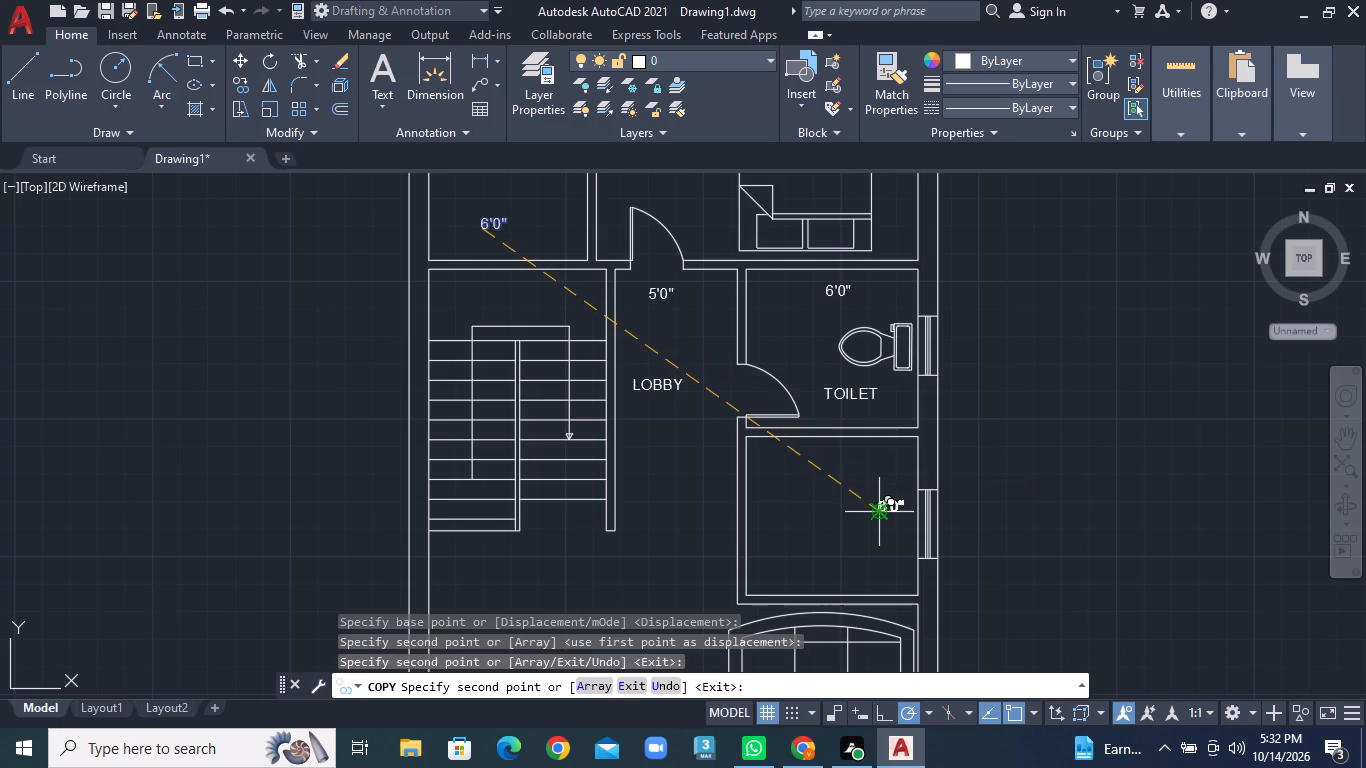
pyautogui.rightClick(880, 511)
pyautogui.press('Escape')
pyautogui.press('Escape')
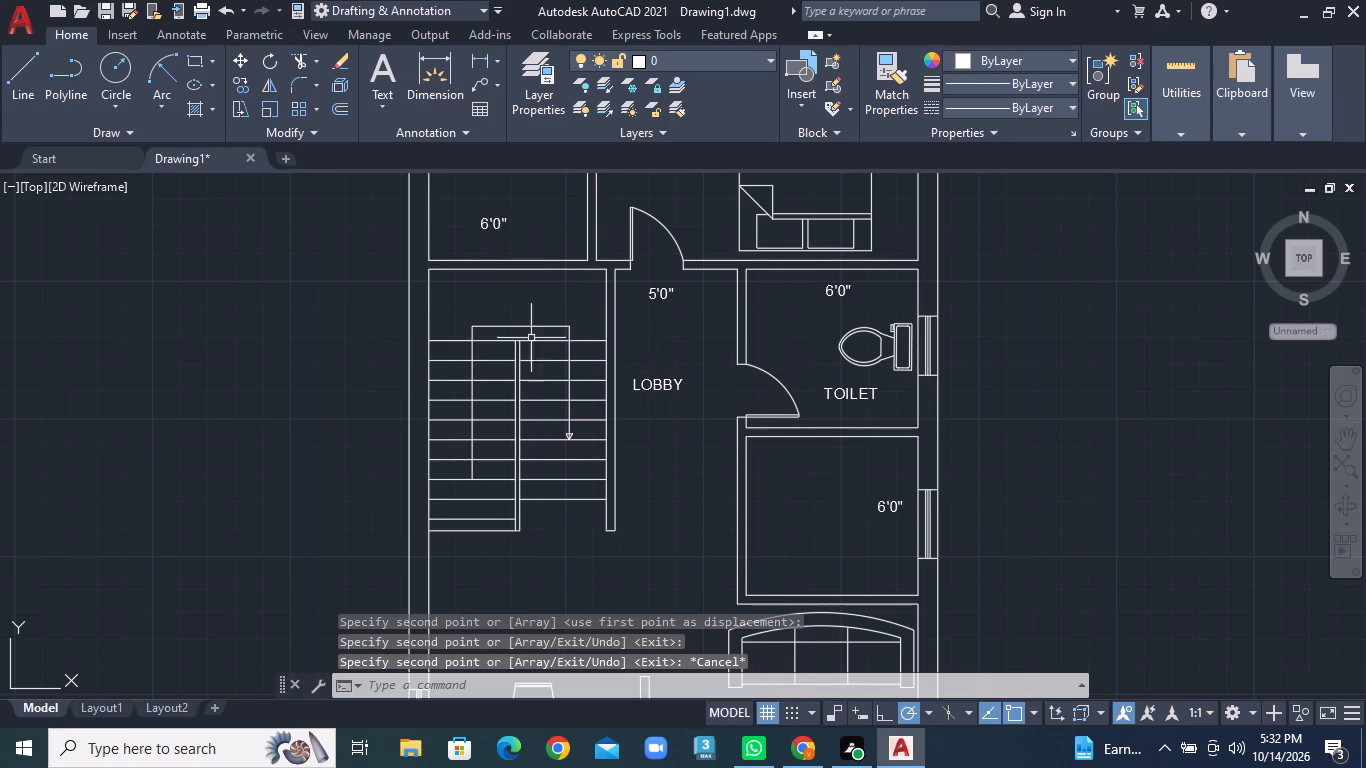
# Rotate the copied 6'0" text beside the small room's window to read vertically upward.
pyautogui.click(878, 504)
pyautogui.rightClick(879, 504)
pyautogui.click(940, 452)
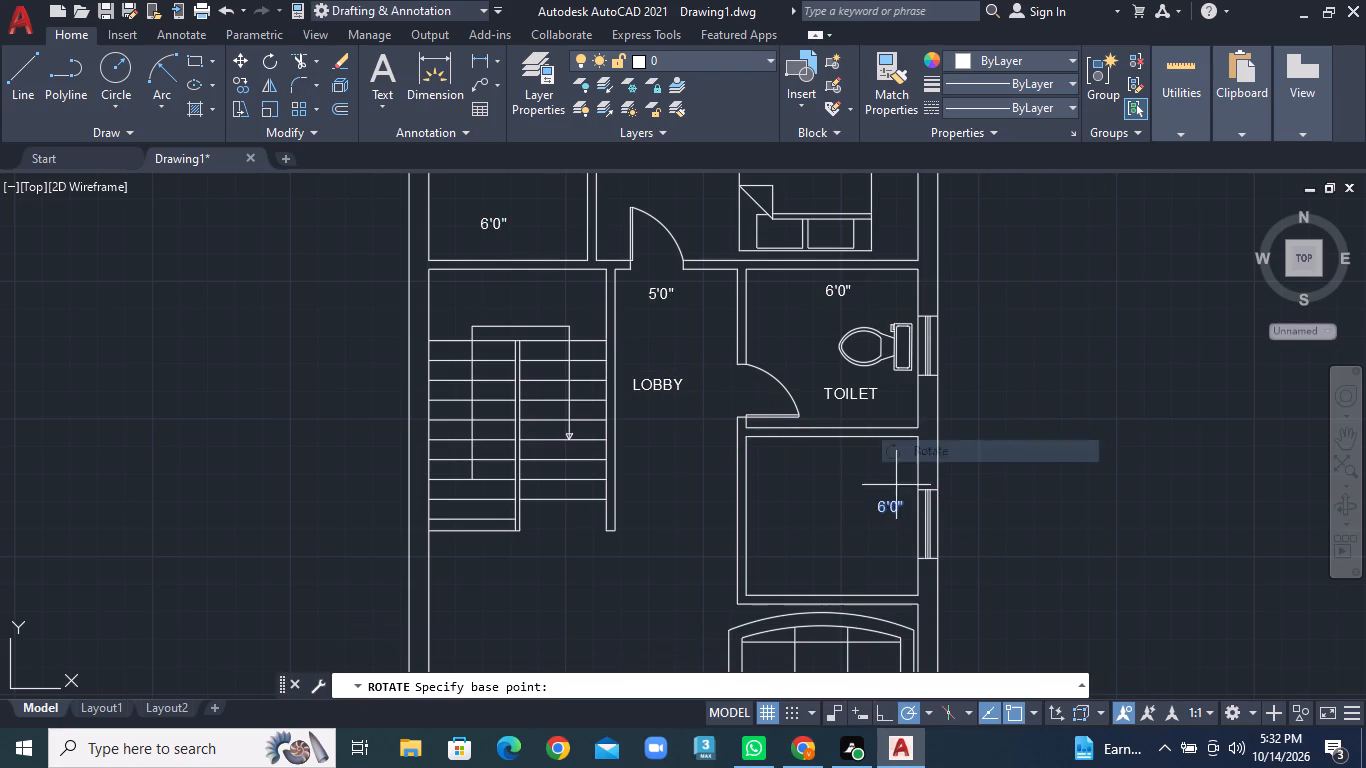
pyautogui.click(891, 499)
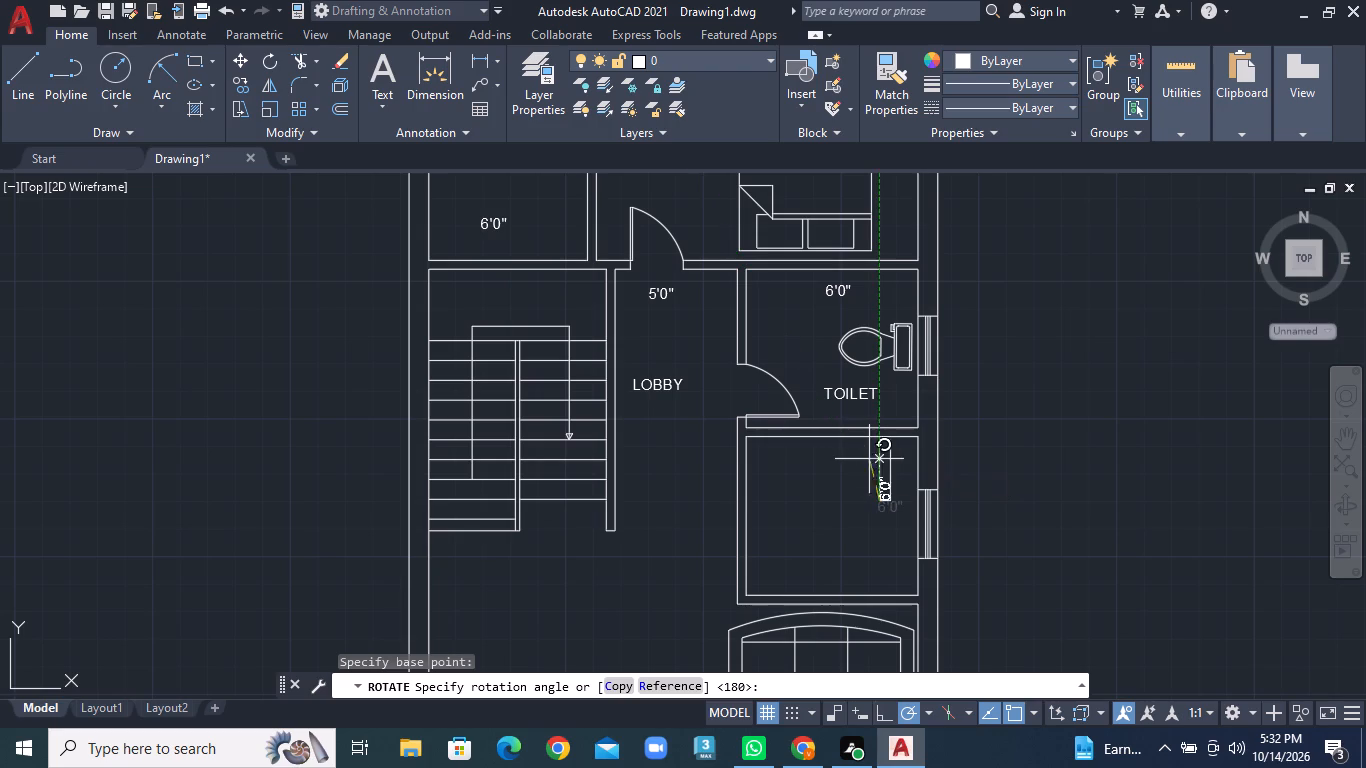
pyautogui.click(873, 458)
# Add the multiline text 6'6" near the bottom wall of the small room below the lobby-side toilet.
pyautogui.moveTo(650, 491); pyautogui.dragTo(659, 407, button='middle')
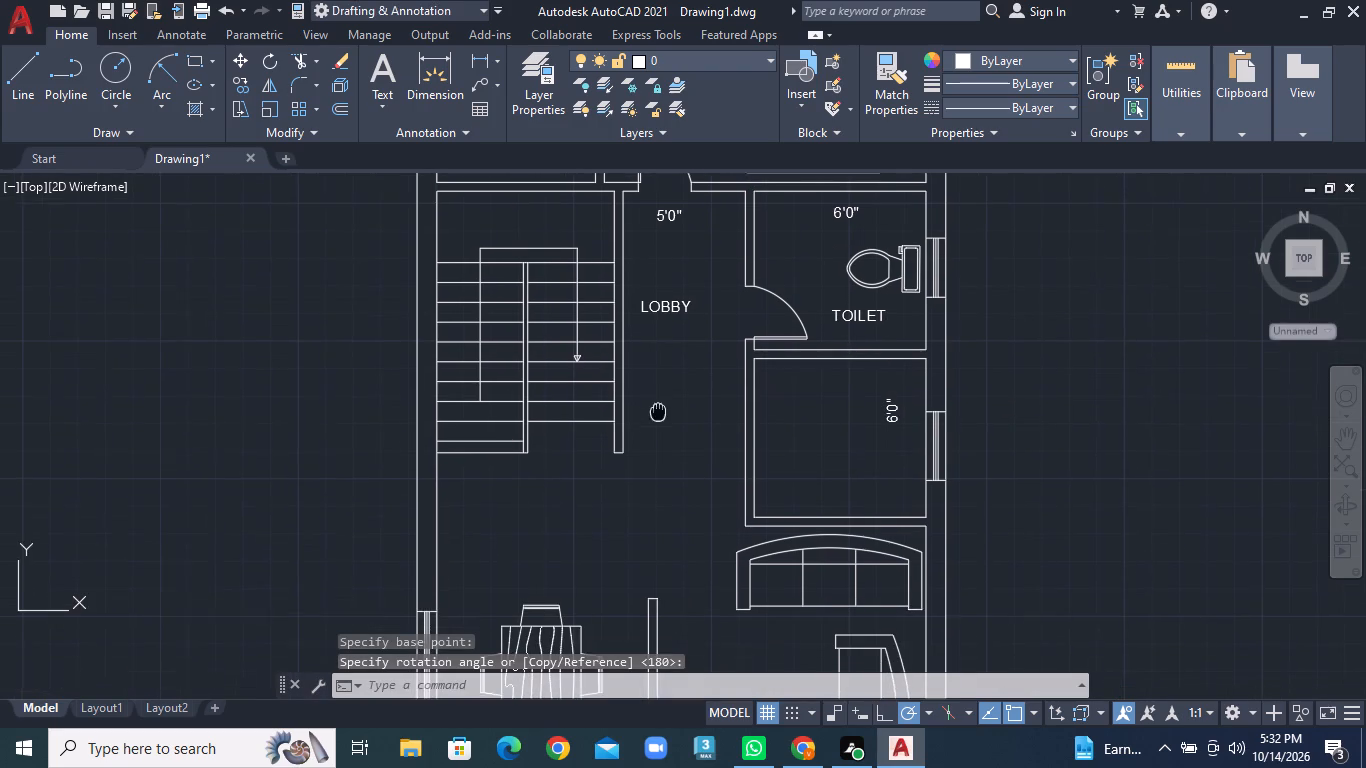
pyautogui.click(393, 103)
pyautogui.click(428, 149)
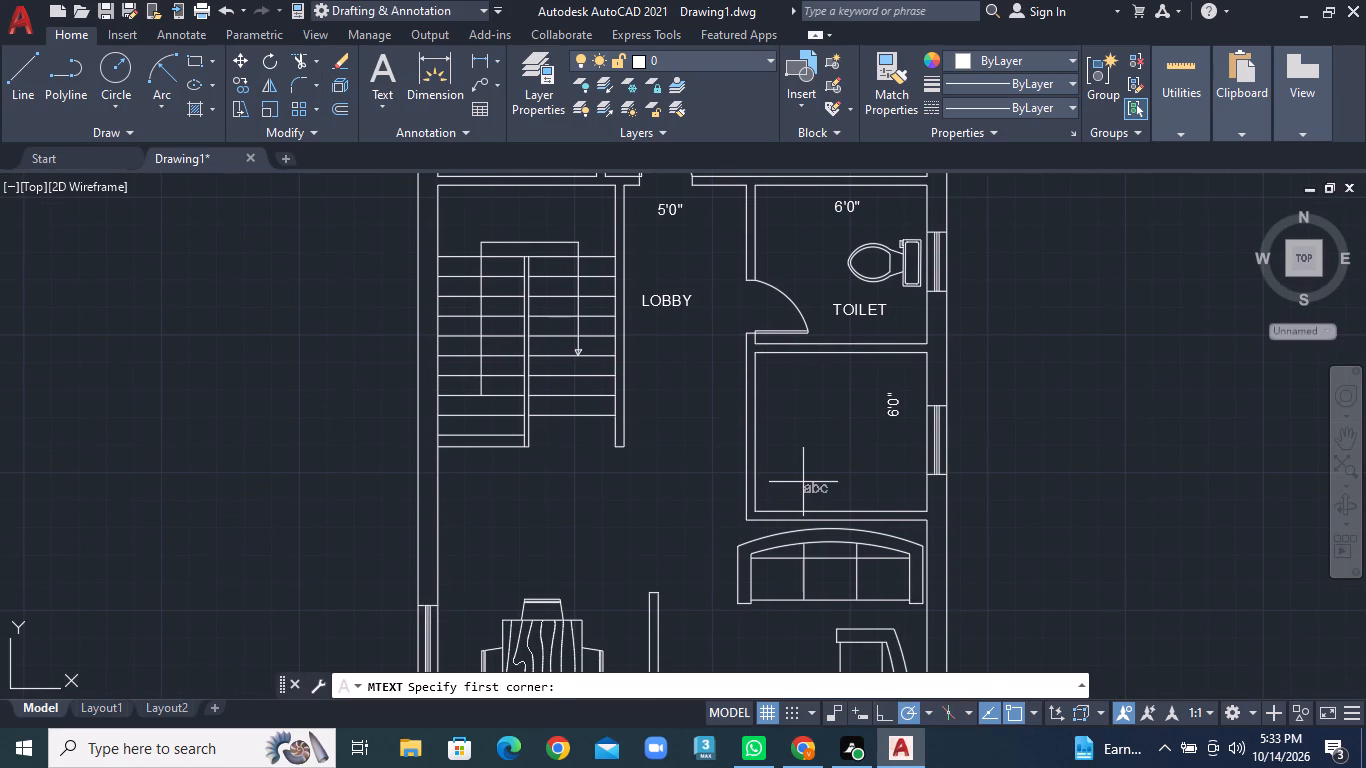
pyautogui.click(806, 469)
pyautogui.click(874, 489)
pyautogui.press('6')
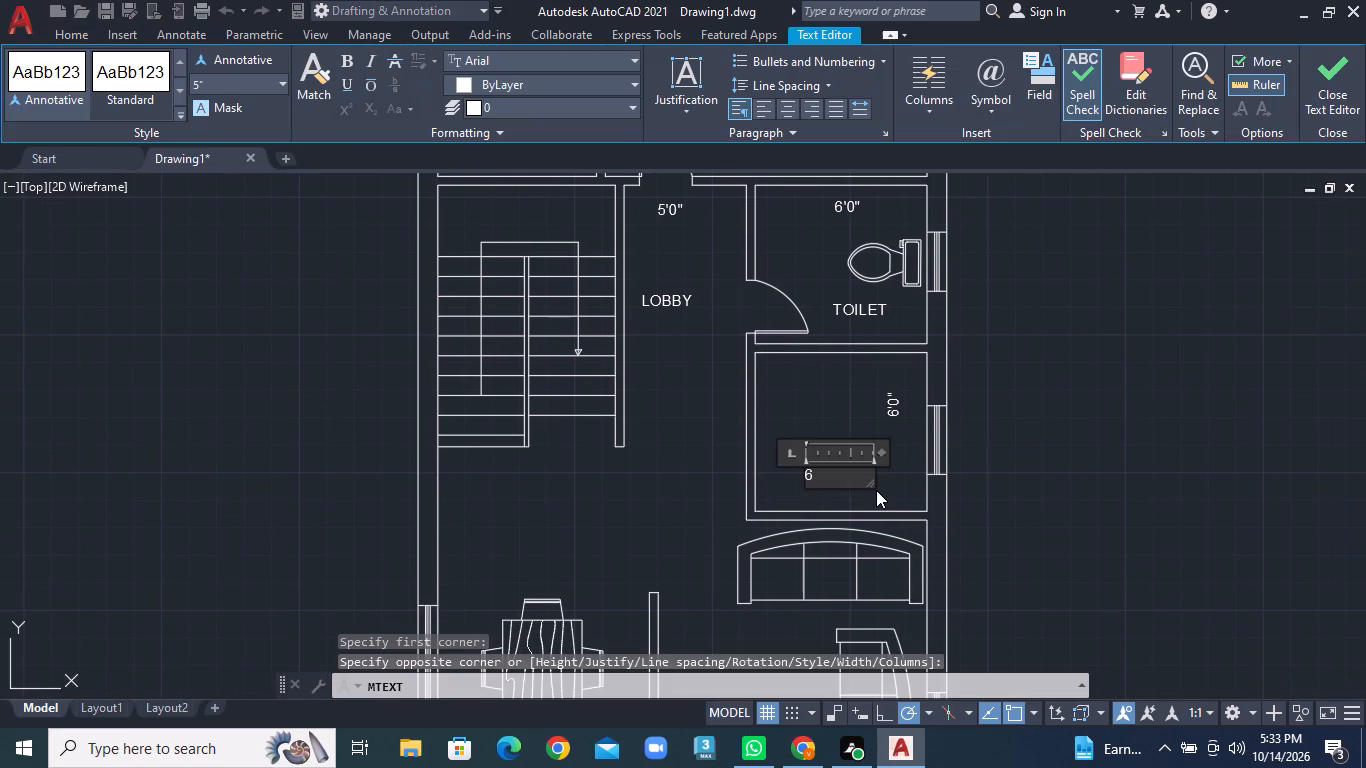
pyautogui.write('\'6"')
pyautogui.click(987, 483)
# Add the multiline text label PUJA in the small room, above the 6'6" text.
pyautogui.scroll(-1, 944, 535)
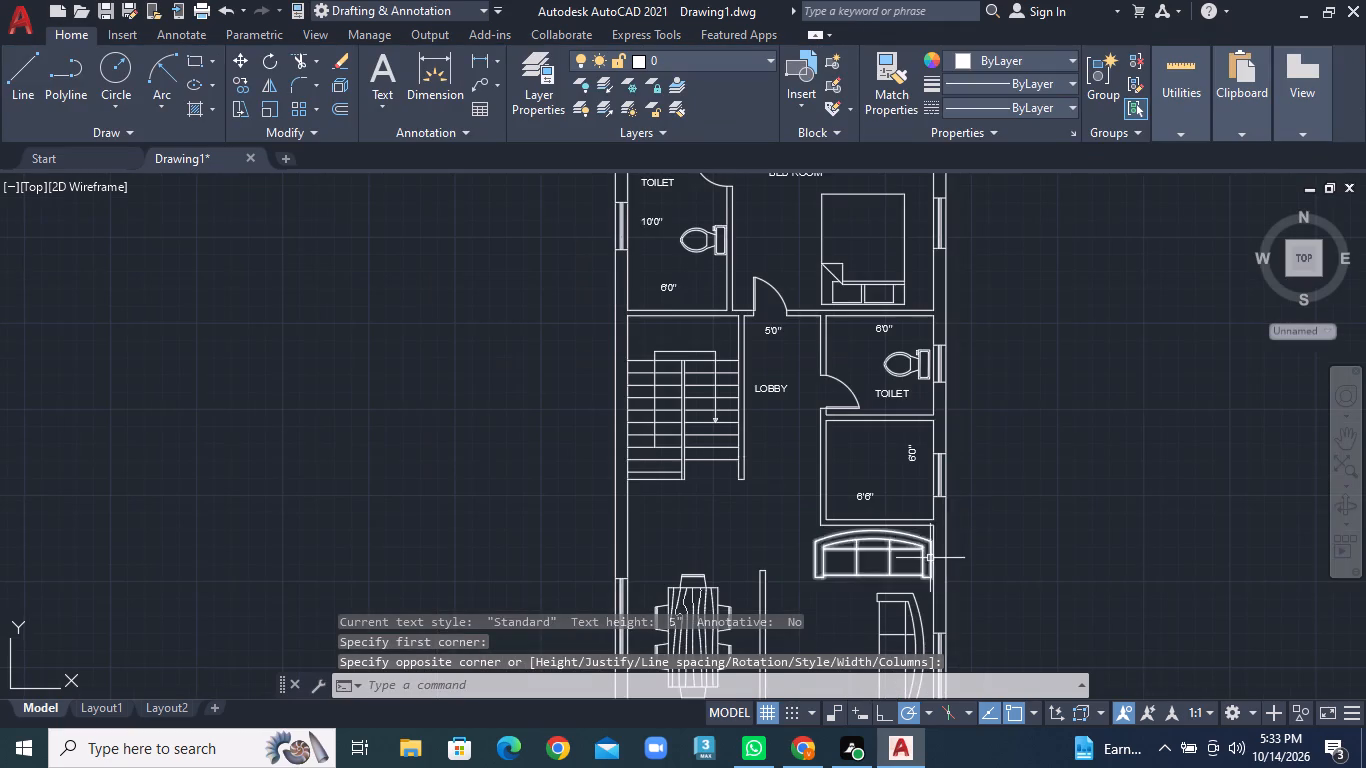
pyautogui.moveTo(929, 558); pyautogui.dragTo(916, 468, button='middle')
pyautogui.scroll(1, 882, 382)
pyautogui.rightClick(840, 392)
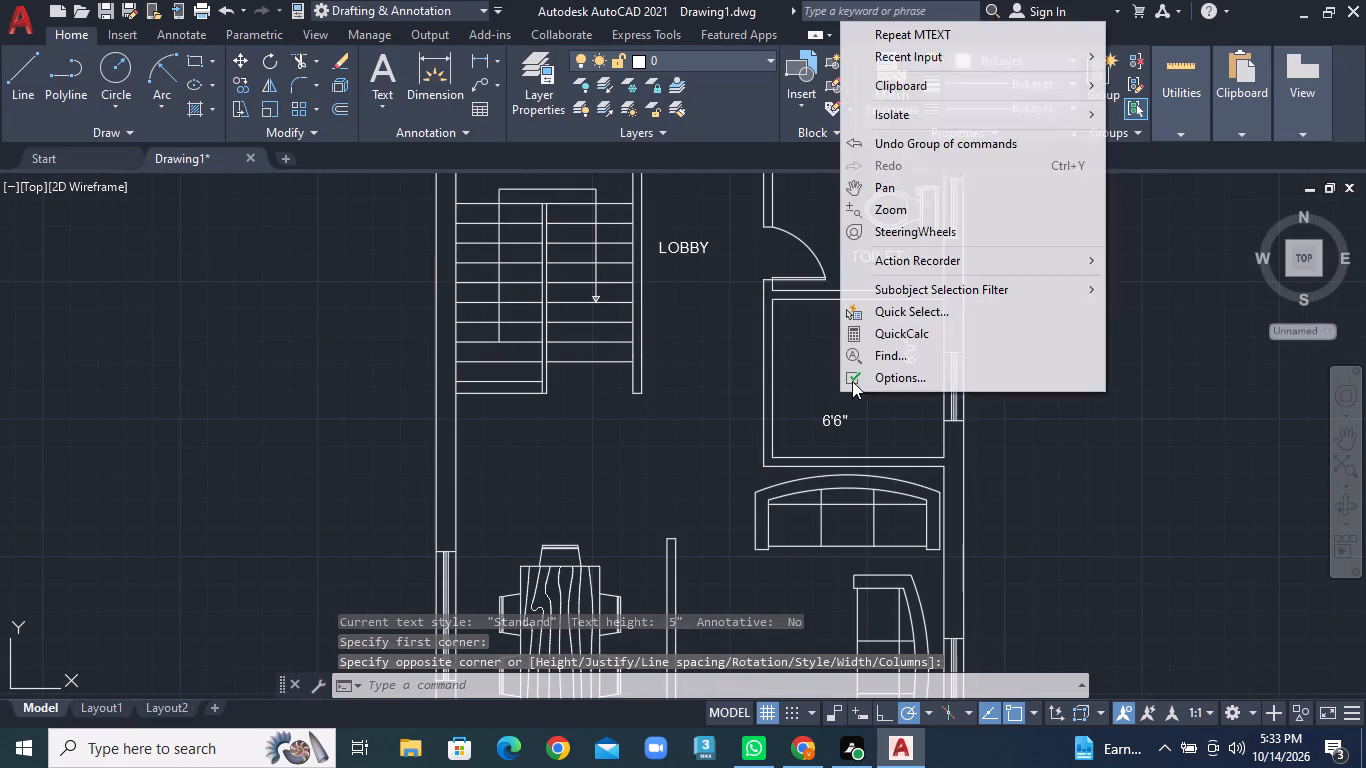
pyautogui.click(904, 39)
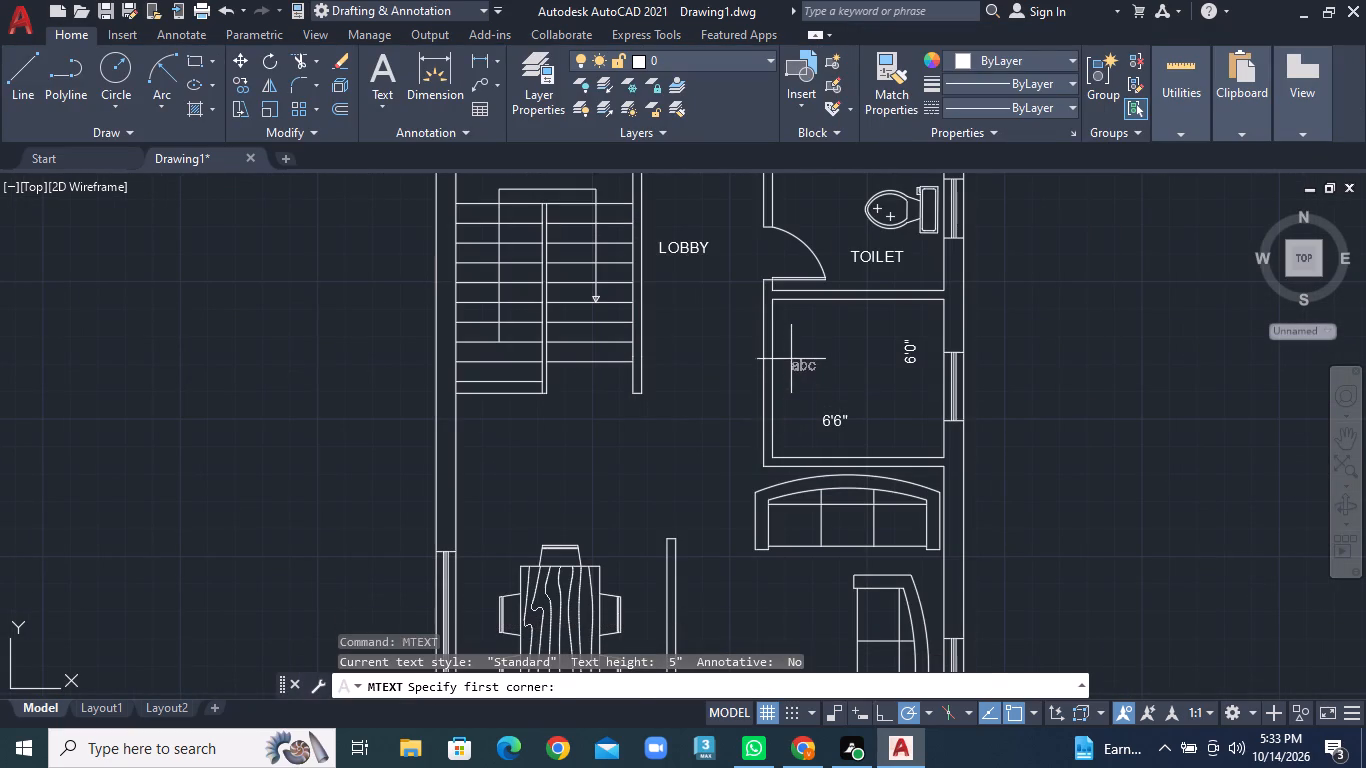
pyautogui.click(791, 357)
pyautogui.click(902, 393)
pyautogui.write('PUJ')
pyautogui.press('a')
pyautogui.click(1048, 435)
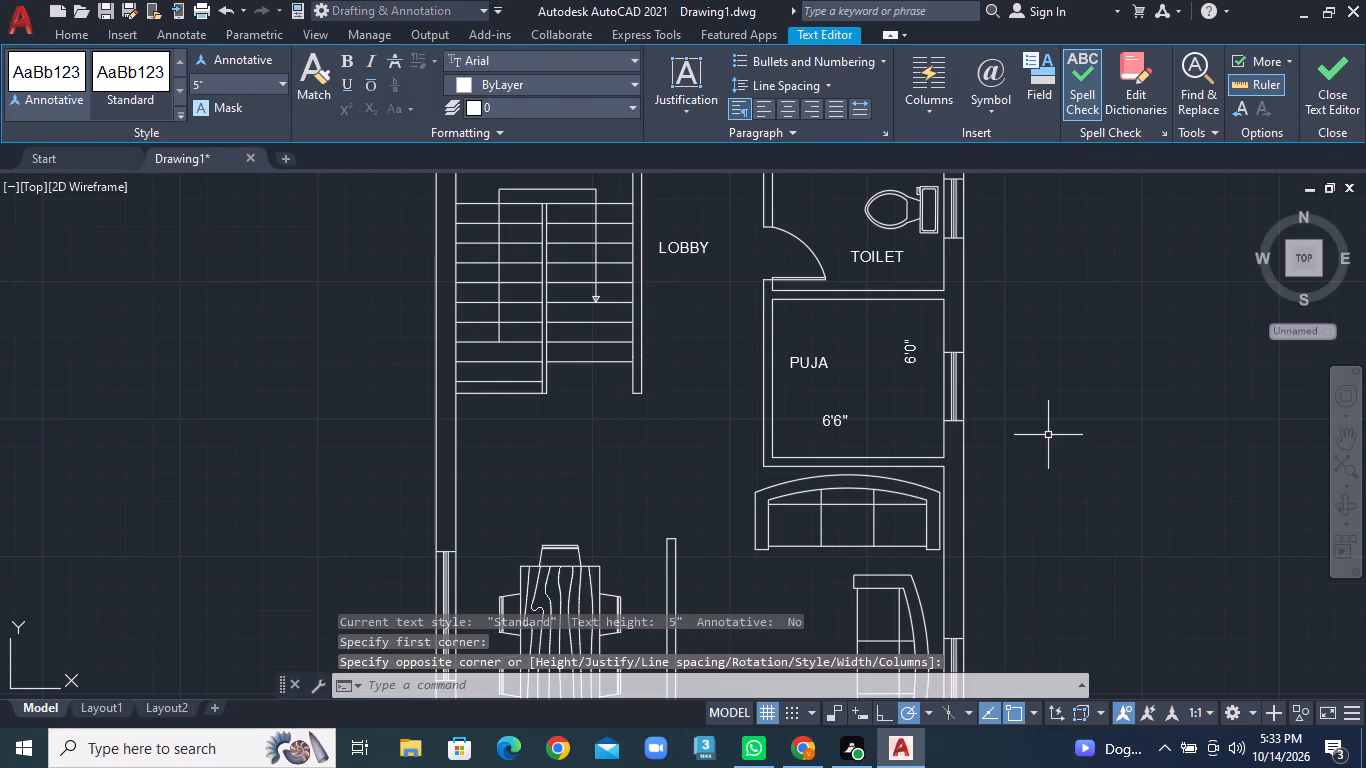
# Add the multiline text label W outside the puja room's window.
pyautogui.scroll(1, 955, 383)
pyautogui.rightClick(955, 383)
pyautogui.scroll(1, 955, 383)
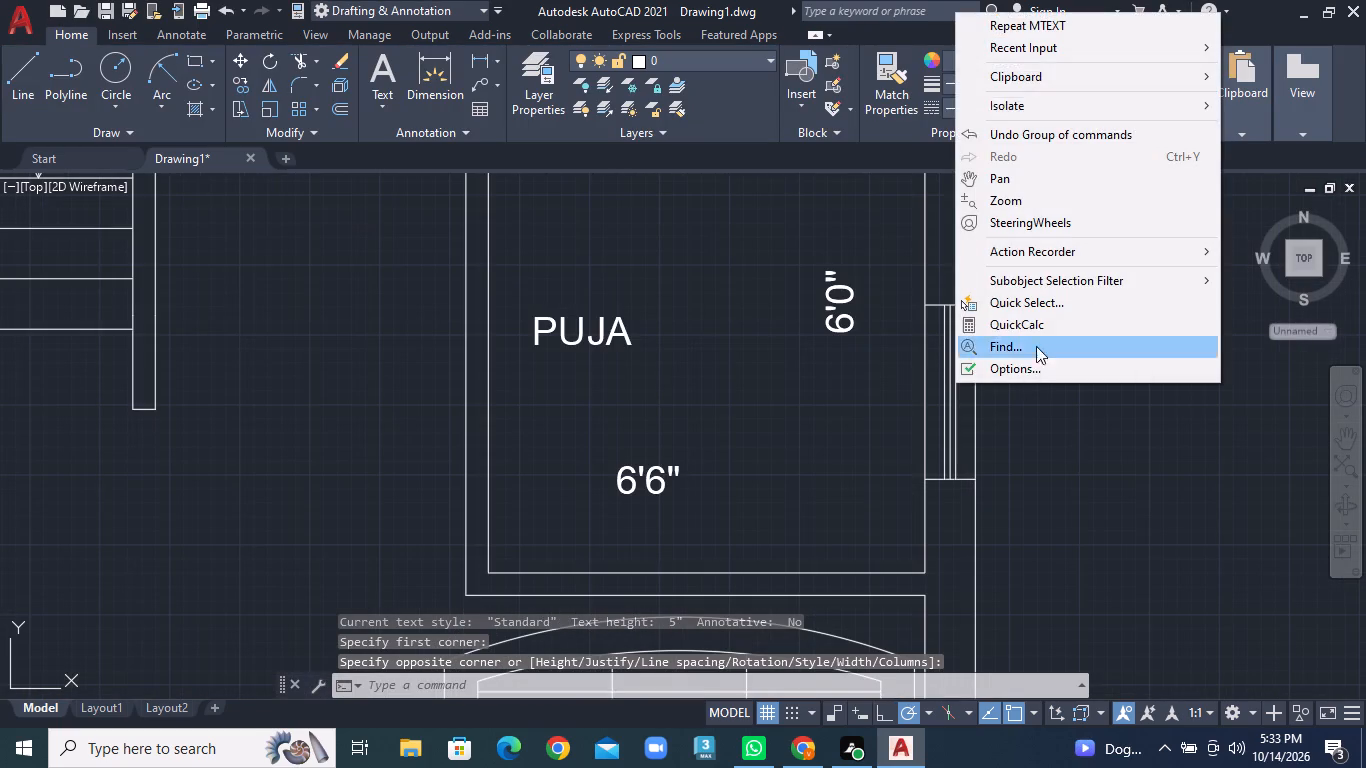
pyautogui.click(1042, 25)
pyautogui.click(999, 372)
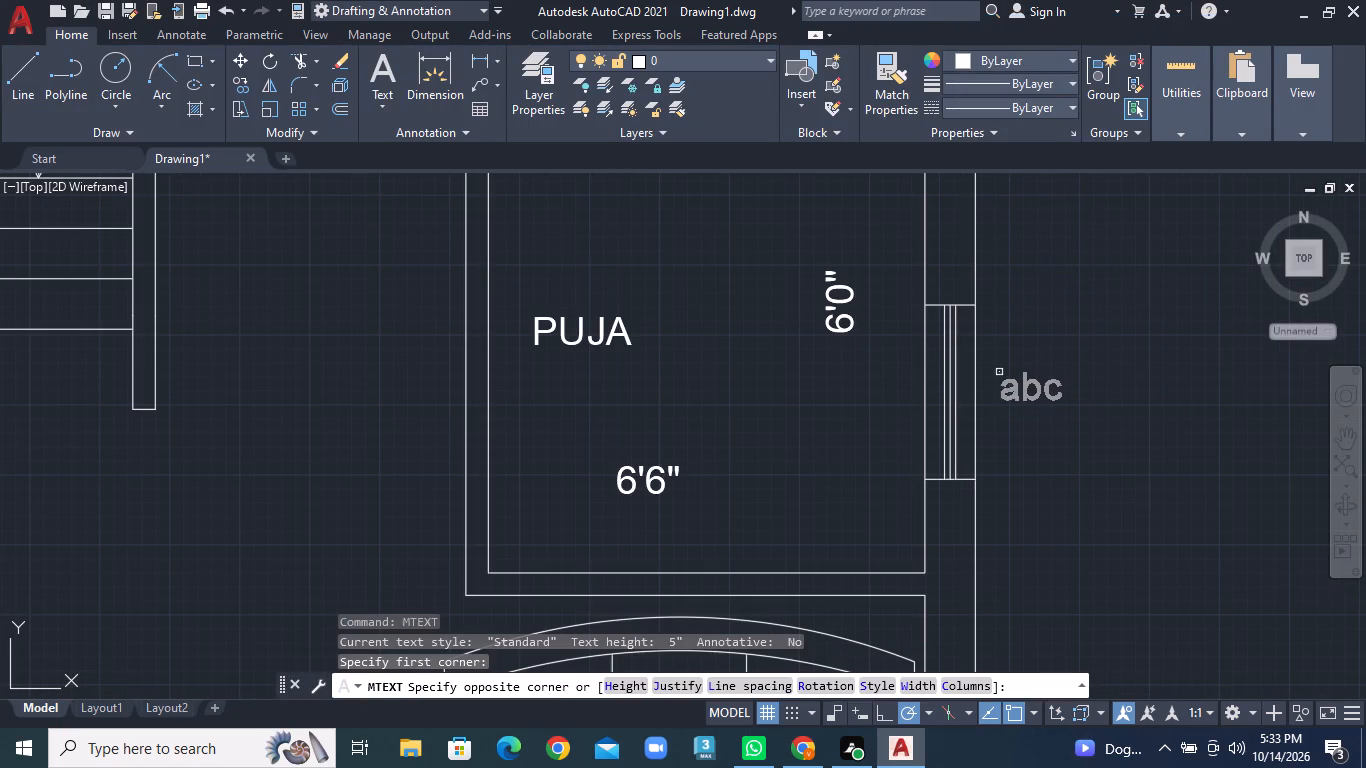
pyautogui.click(1047, 445)
pyautogui.press('w')
pyautogui.click(1051, 474)
# Add the multiline text label V outside the window of the toilet next to the lobby.
pyautogui.scroll(-2, 1086, 465)
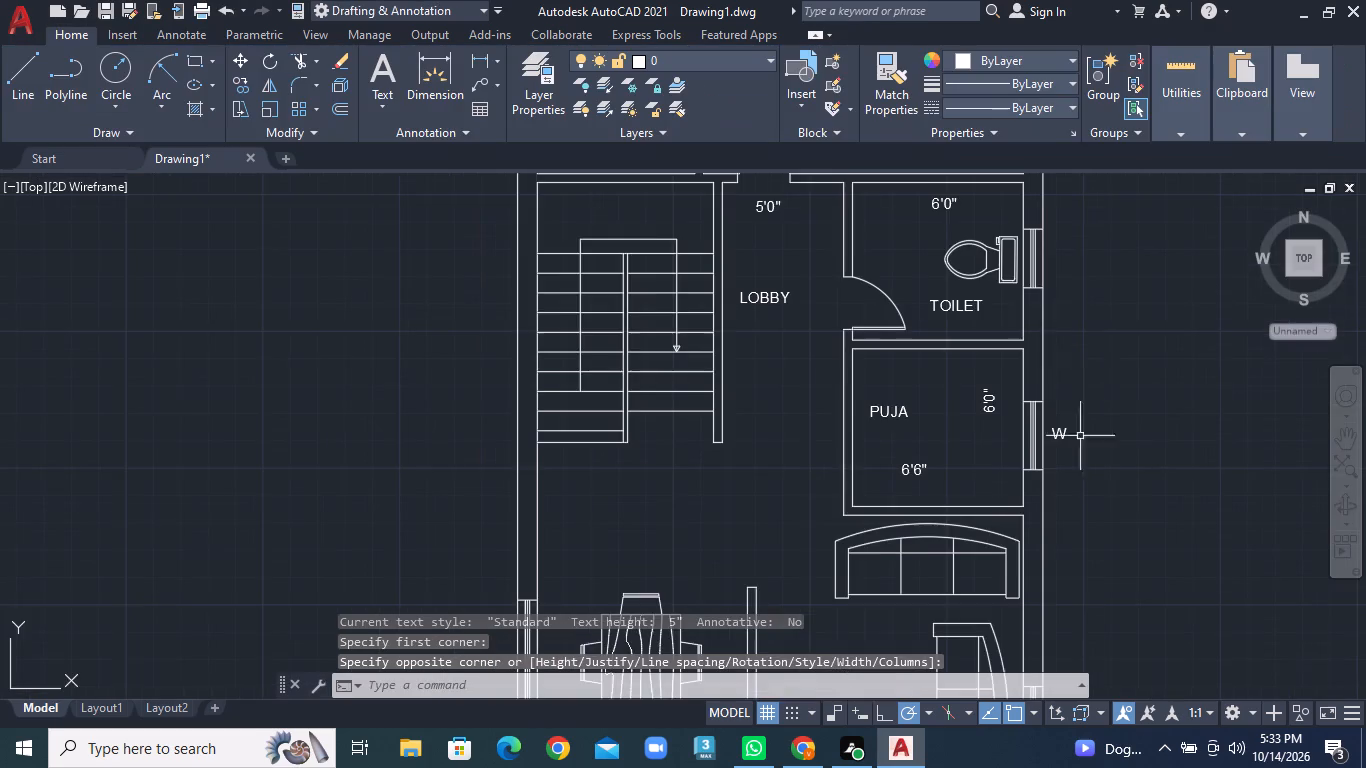
pyautogui.moveTo(1064, 319); pyautogui.dragTo(909, 468, button='middle')
pyautogui.scroll(1, 903, 403)
pyautogui.rightClick(903, 403)
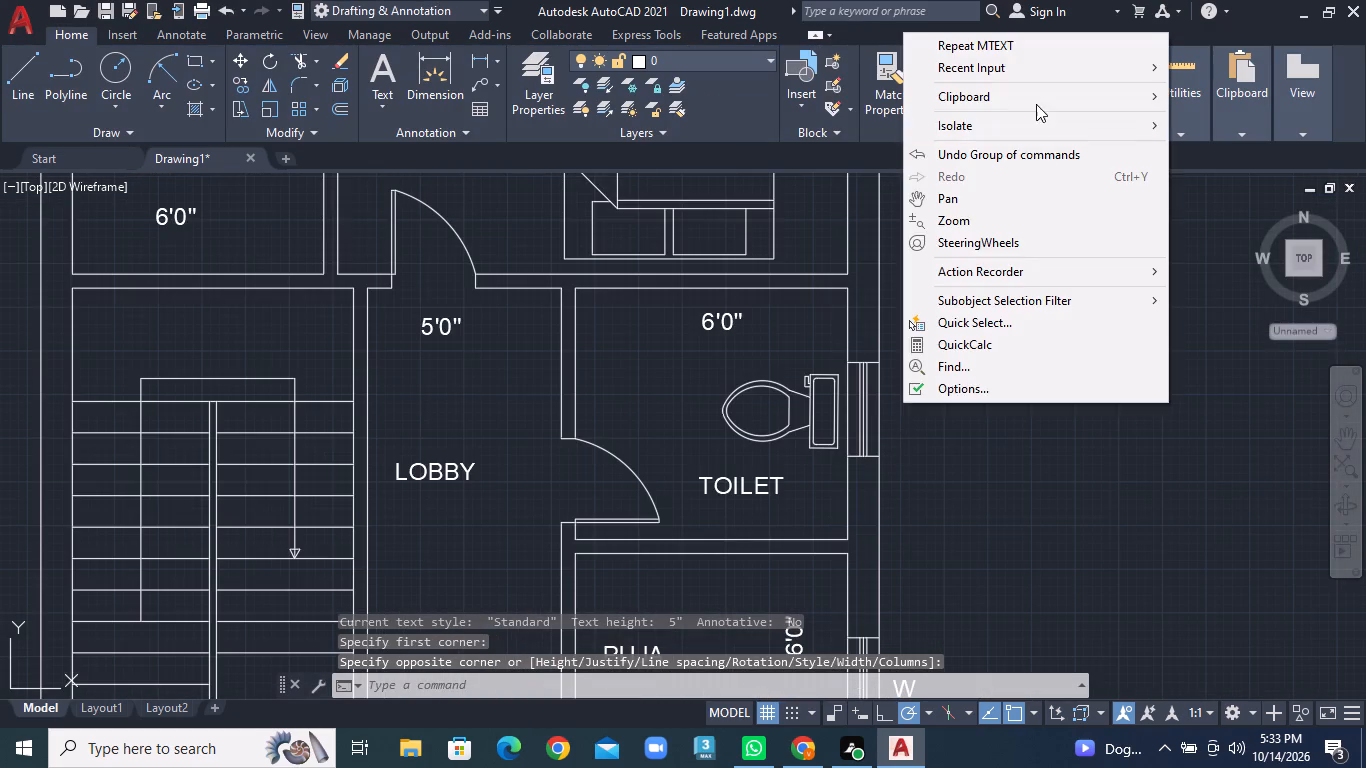
pyautogui.click(1034, 44)
pyautogui.click(905, 380)
pyautogui.click(952, 443)
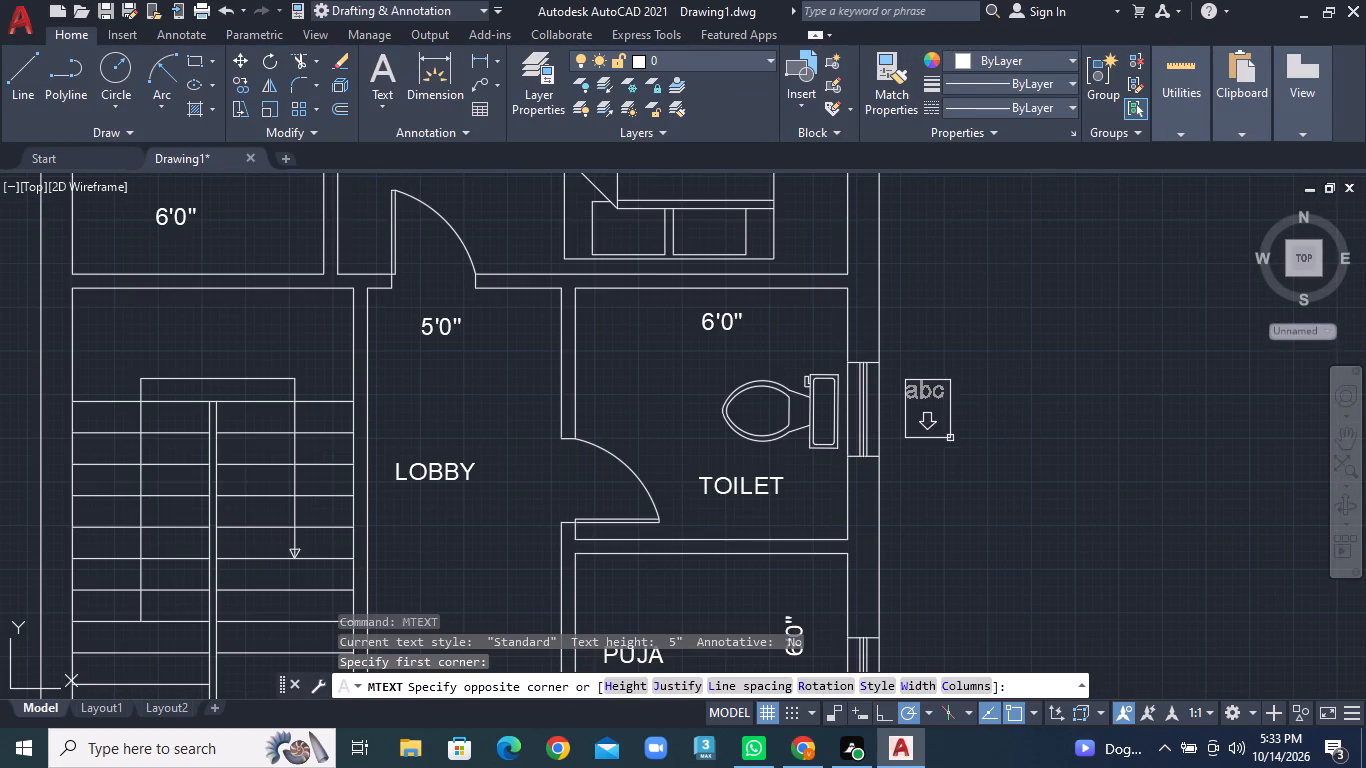
pyautogui.press('v')
pyautogui.click(984, 482)
# Add the multiline text label W outside the bedroom's window, near the window's upper end.
pyautogui.moveTo(988, 343); pyautogui.dragTo(937, 472, button='middle')
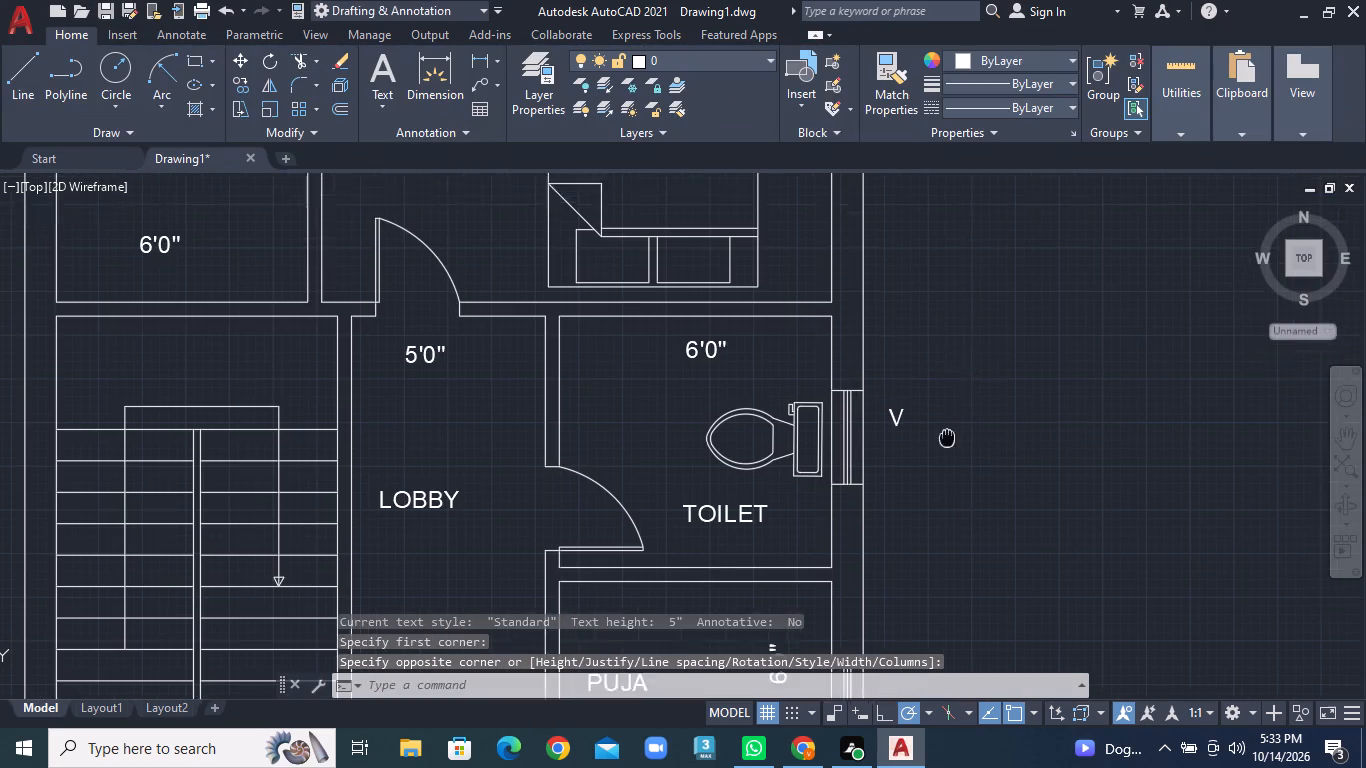
pyautogui.moveTo(937, 472); pyautogui.dragTo(920, 561, button='middle')
pyautogui.rightClick(831, 239)
pyautogui.click(905, 259)
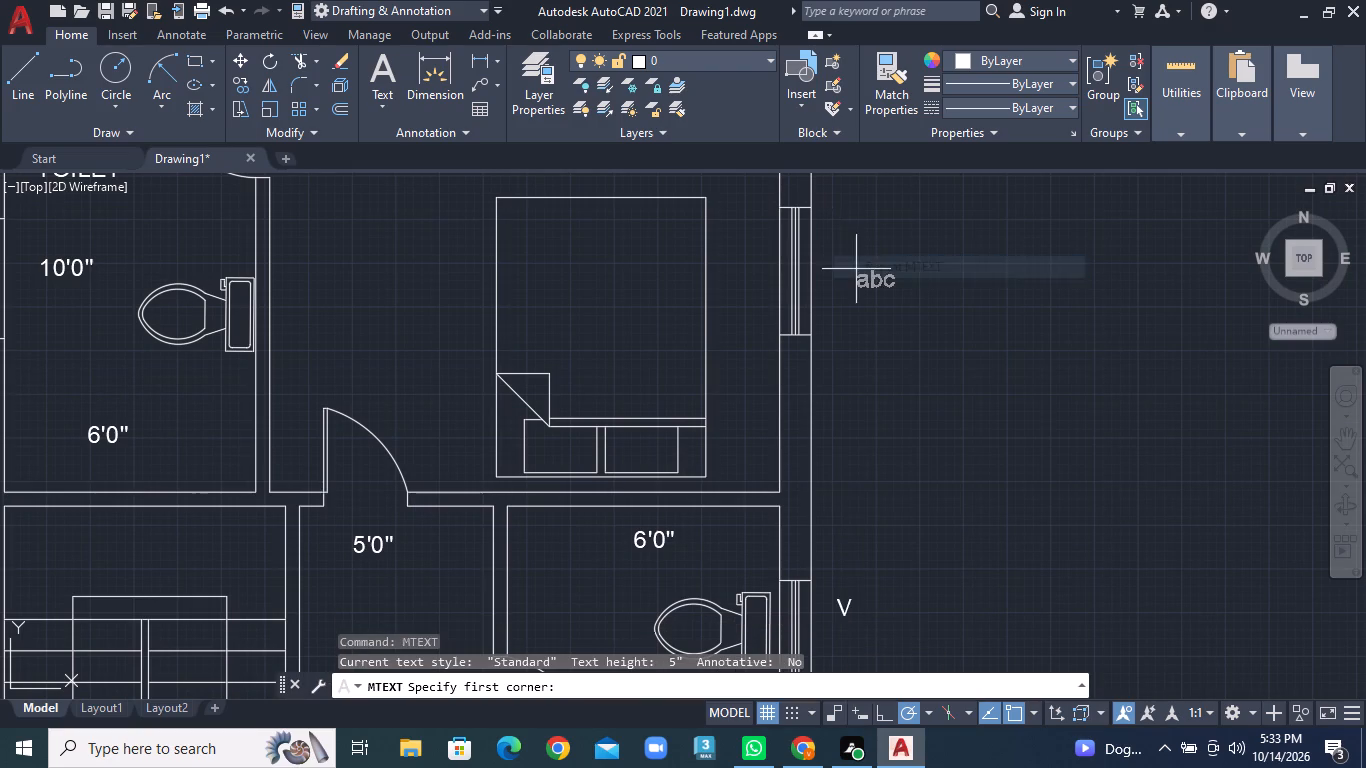
pyautogui.click(836, 250)
pyautogui.click(886, 321)
pyautogui.press('w')
pyautogui.click(937, 384)
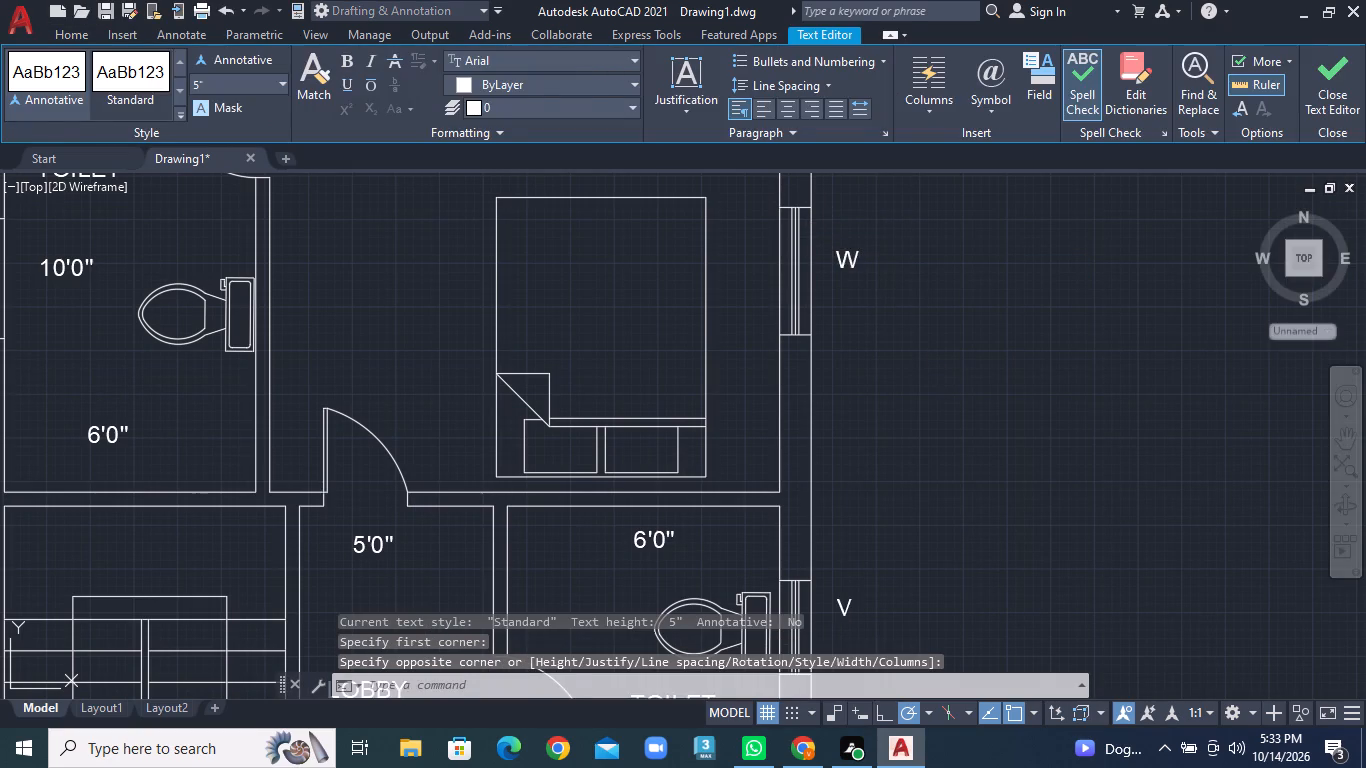
# Add the multiline text 20'0" above the plan's top outer wall as the overall width.
pyautogui.scroll(-2, 943, 385)
pyautogui.moveTo(920, 361); pyautogui.dragTo(992, 509, button='middle')
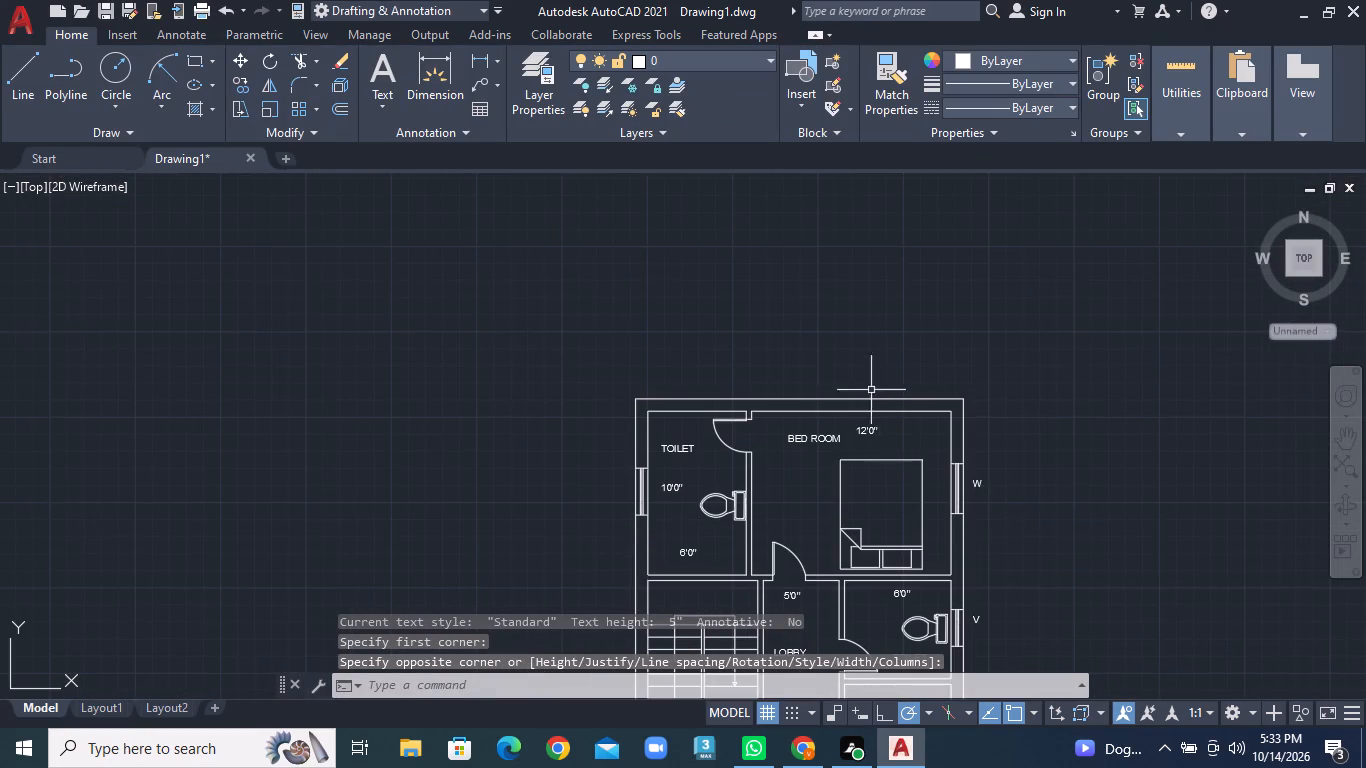
pyautogui.scroll(1, 851, 367)
pyautogui.rightClick(699, 364)
pyautogui.click(751, 369)
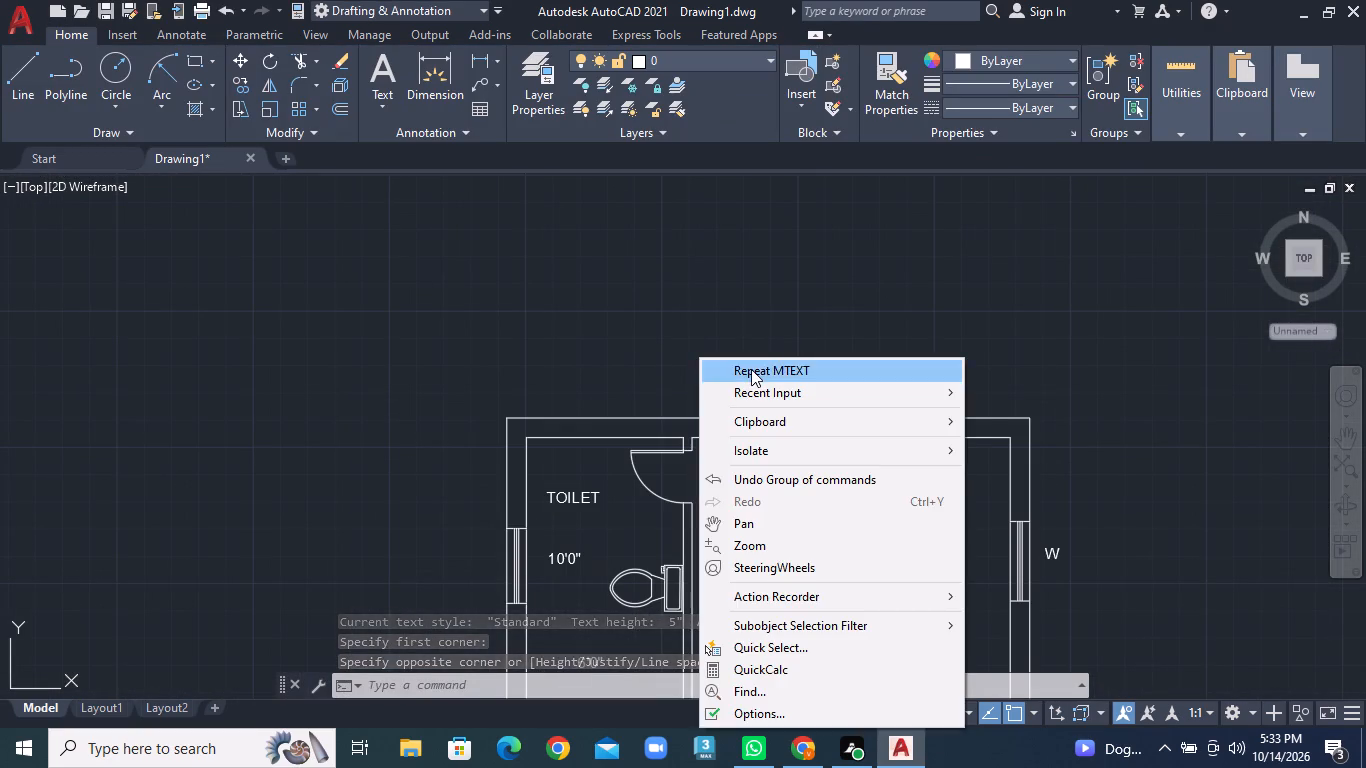
pyautogui.click(687, 367)
pyautogui.click(832, 405)
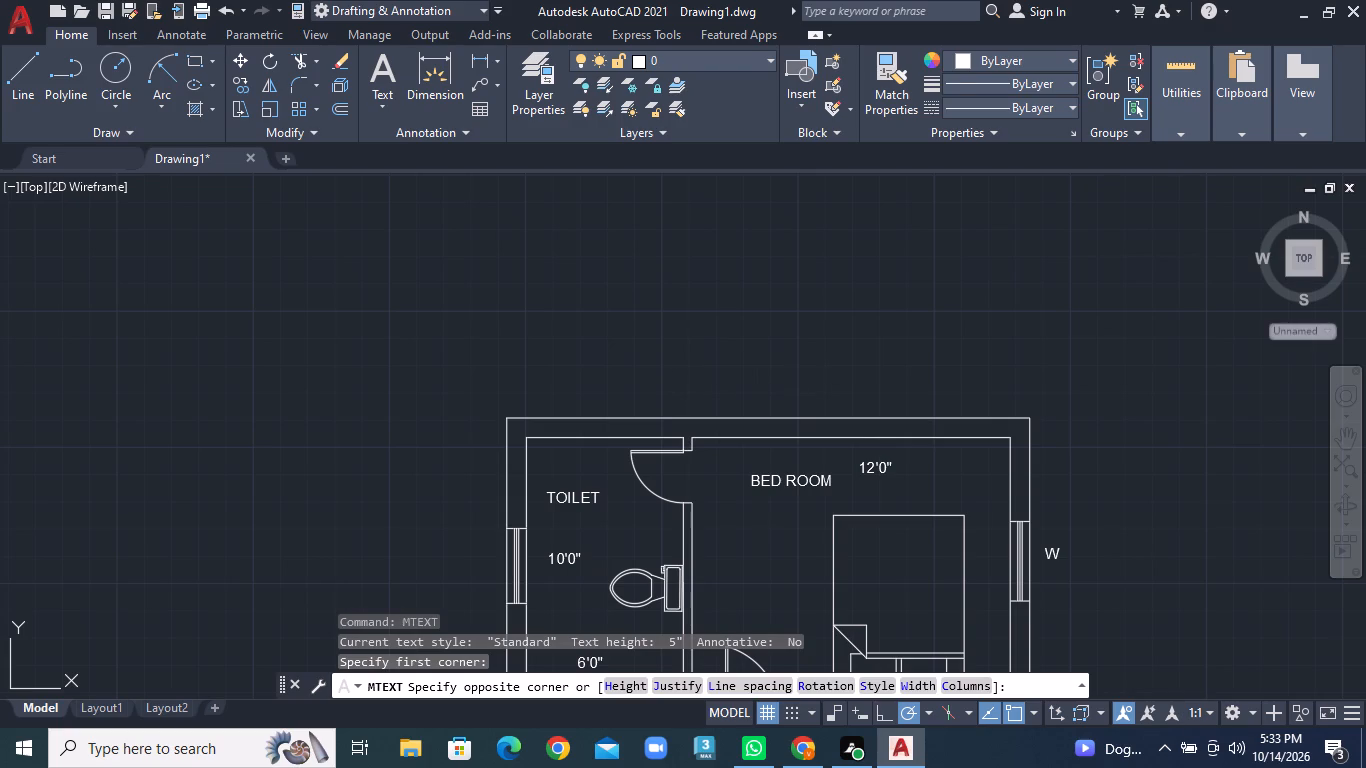
pyautogui.write('20\'0"')
pyautogui.click(874, 375)
# Add the multiline text 40'0" outside the outer wall beside the staircase as the overall length.
pyautogui.scroll(-1, 733, 417)
pyautogui.moveTo(682, 473); pyautogui.dragTo(840, 362, button='middle')
pyautogui.moveTo(756, 462); pyautogui.dragTo(748, 404, button='middle')
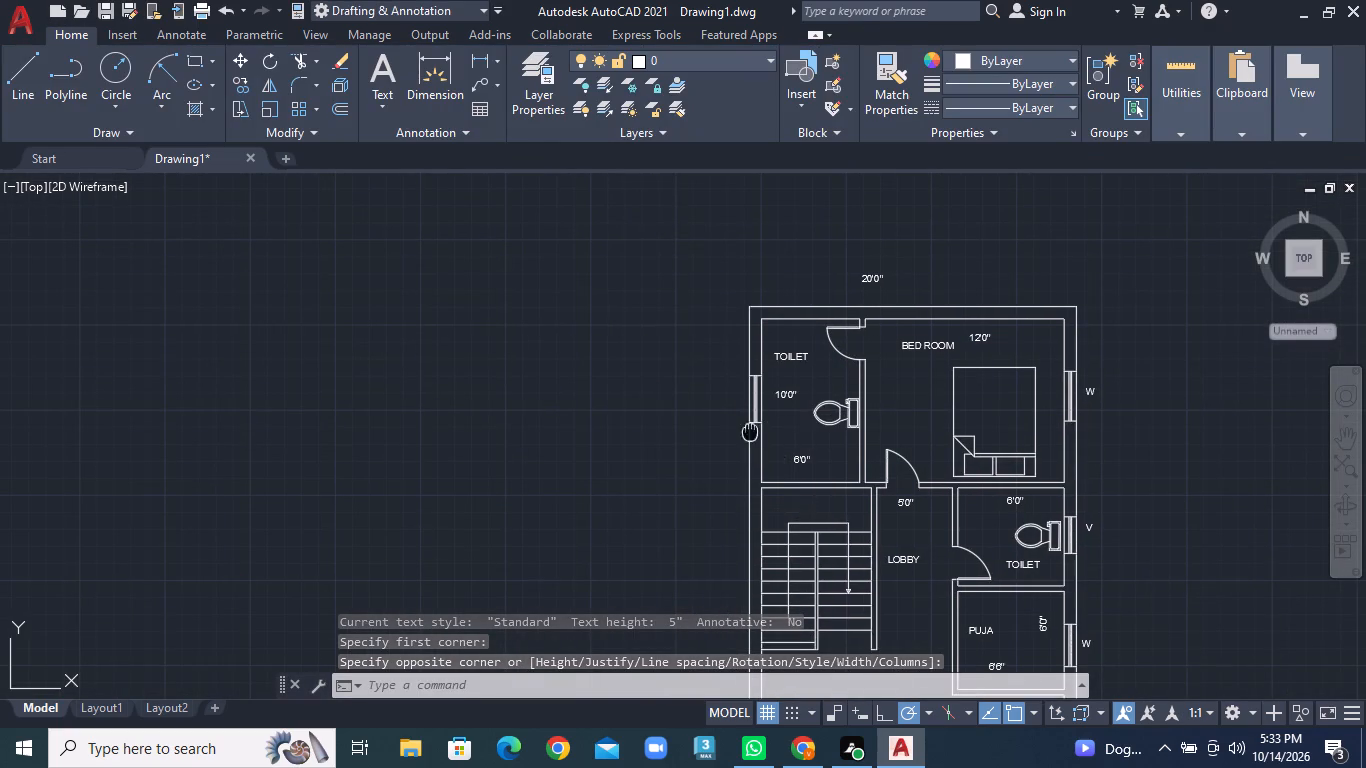
pyautogui.moveTo(748, 404); pyautogui.dragTo(749, 340, button='middle')
pyautogui.rightClick(645, 446)
pyautogui.click(718, 86)
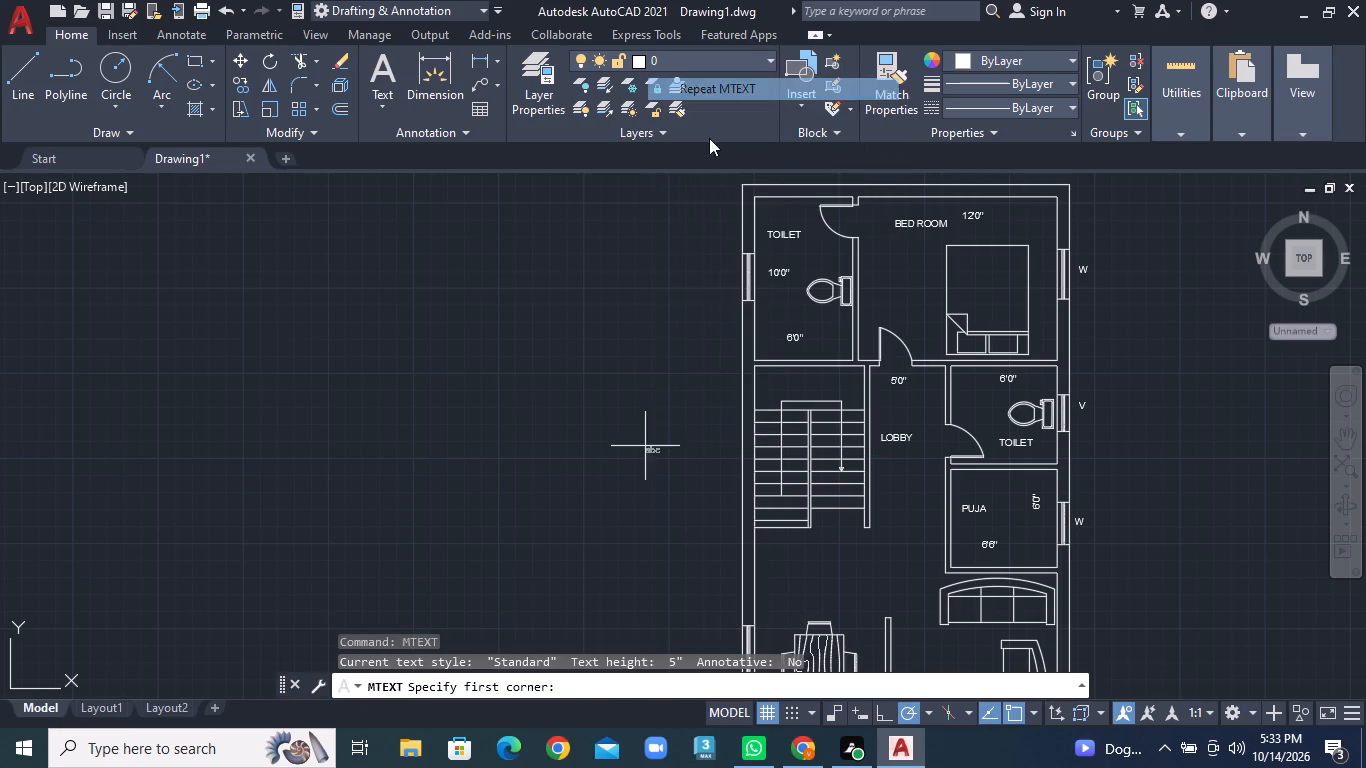
pyautogui.click(677, 433)
pyautogui.click(720, 466)
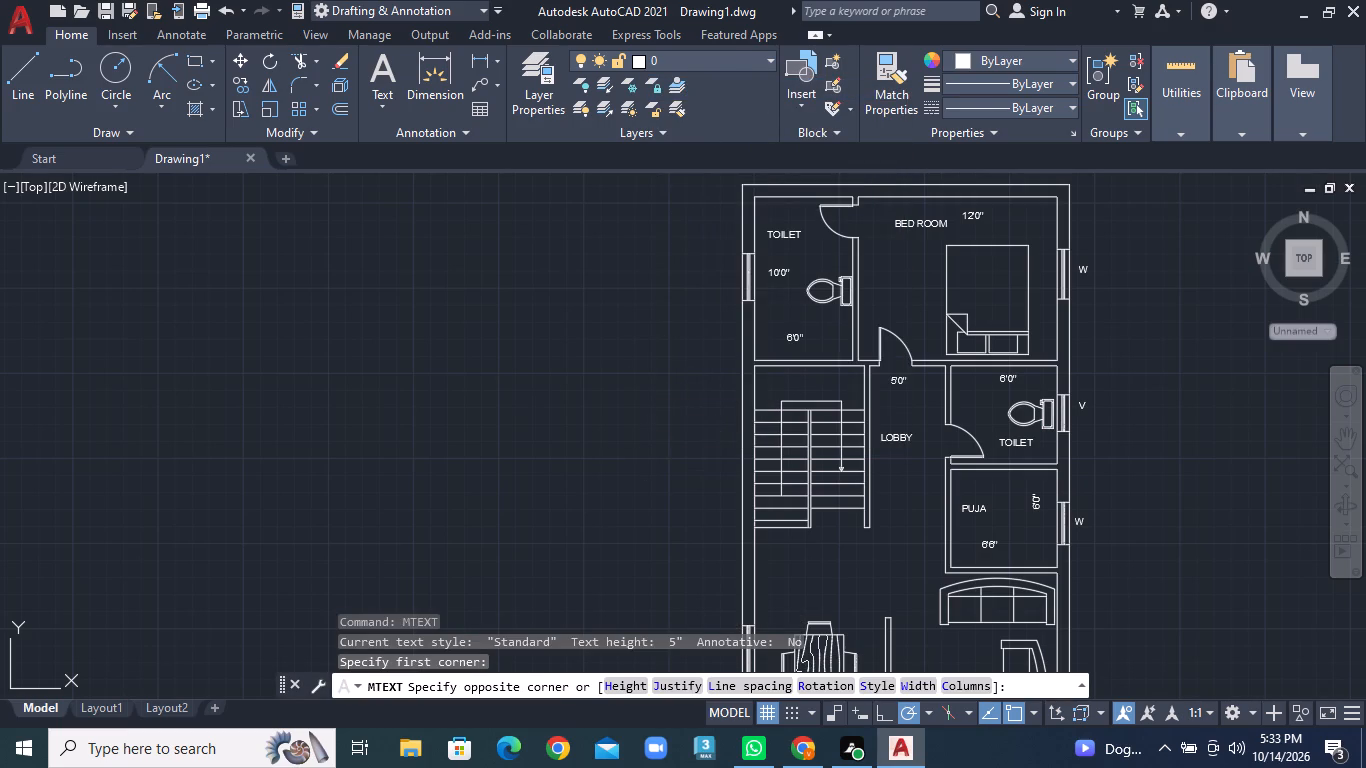
pyautogui.write('40\'0"')
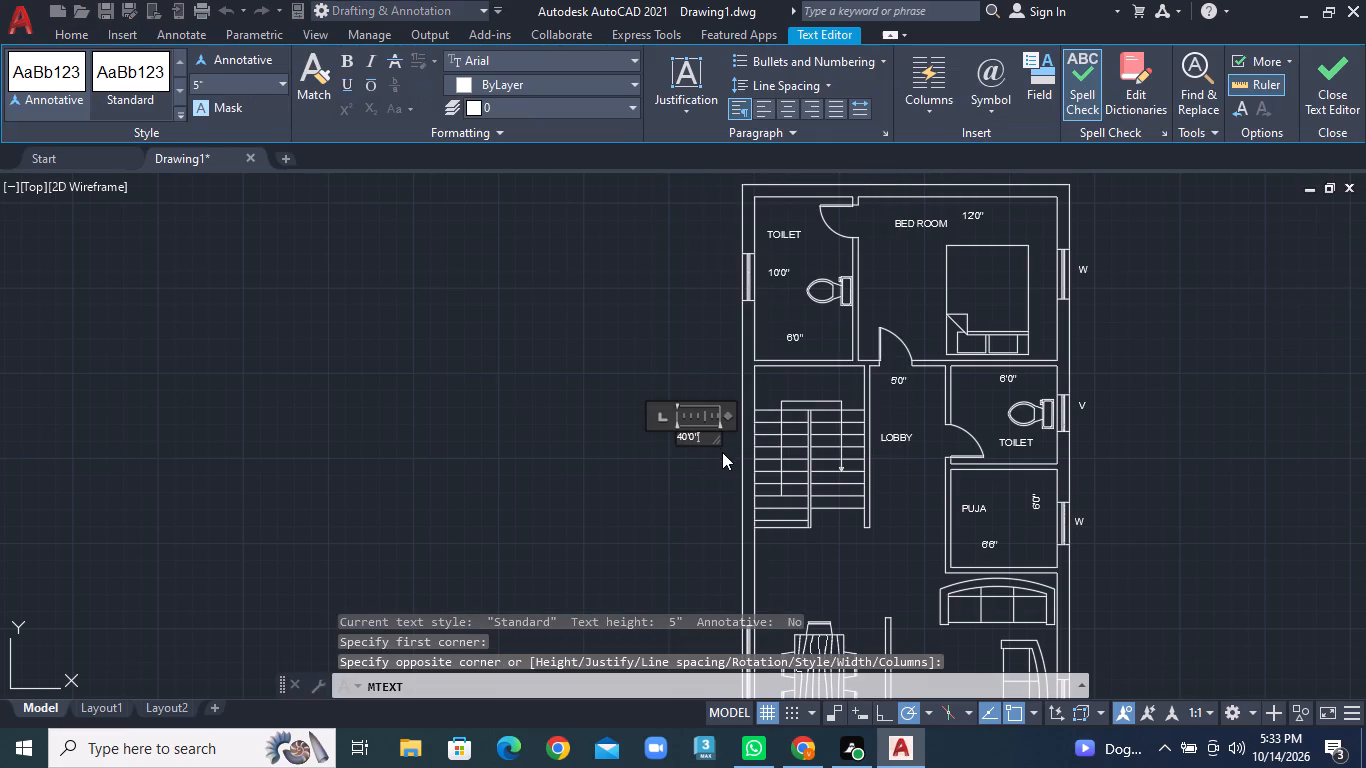
pyautogui.click(705, 467)
# Add the multiline text label W outside the window beside the dining table.
pyautogui.moveTo(698, 493); pyautogui.dragTo(707, 274, button='middle')
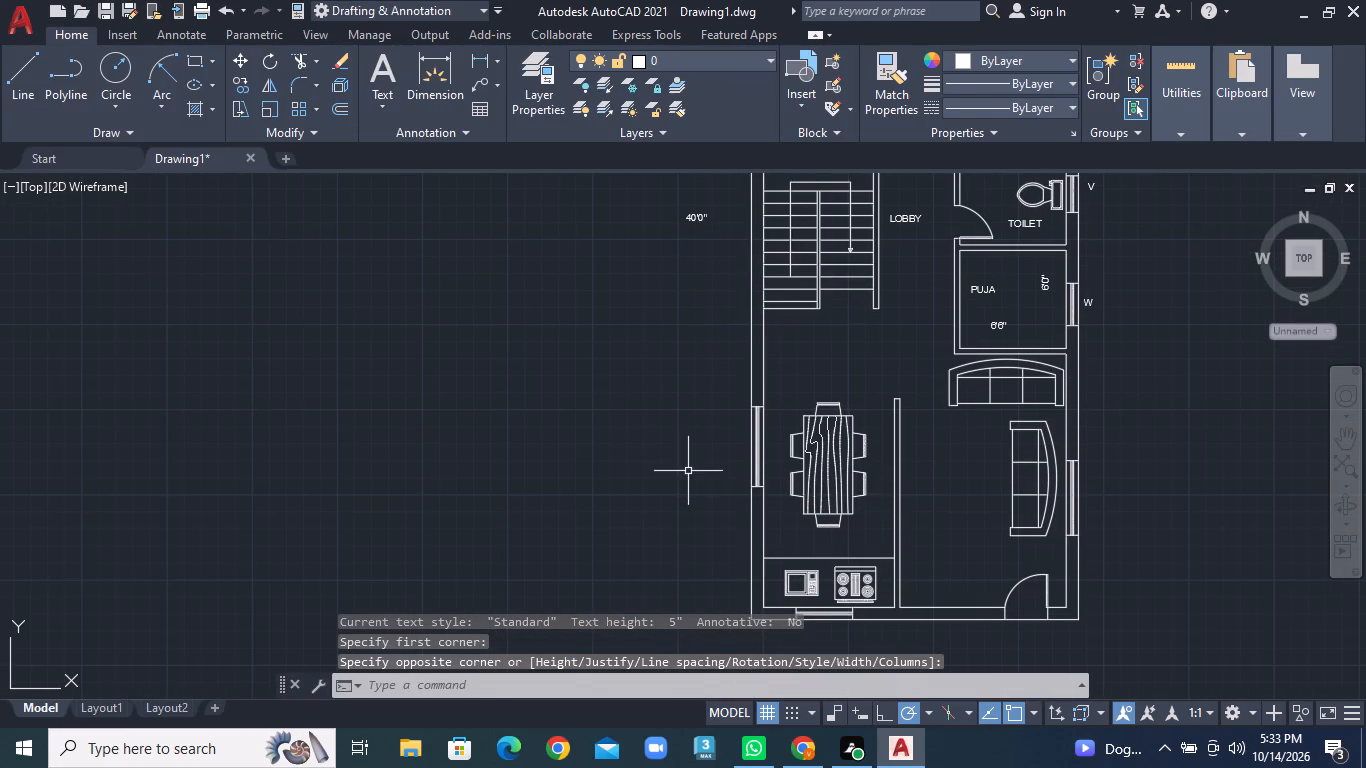
pyautogui.rightClick(702, 450)
pyautogui.click(745, 95)
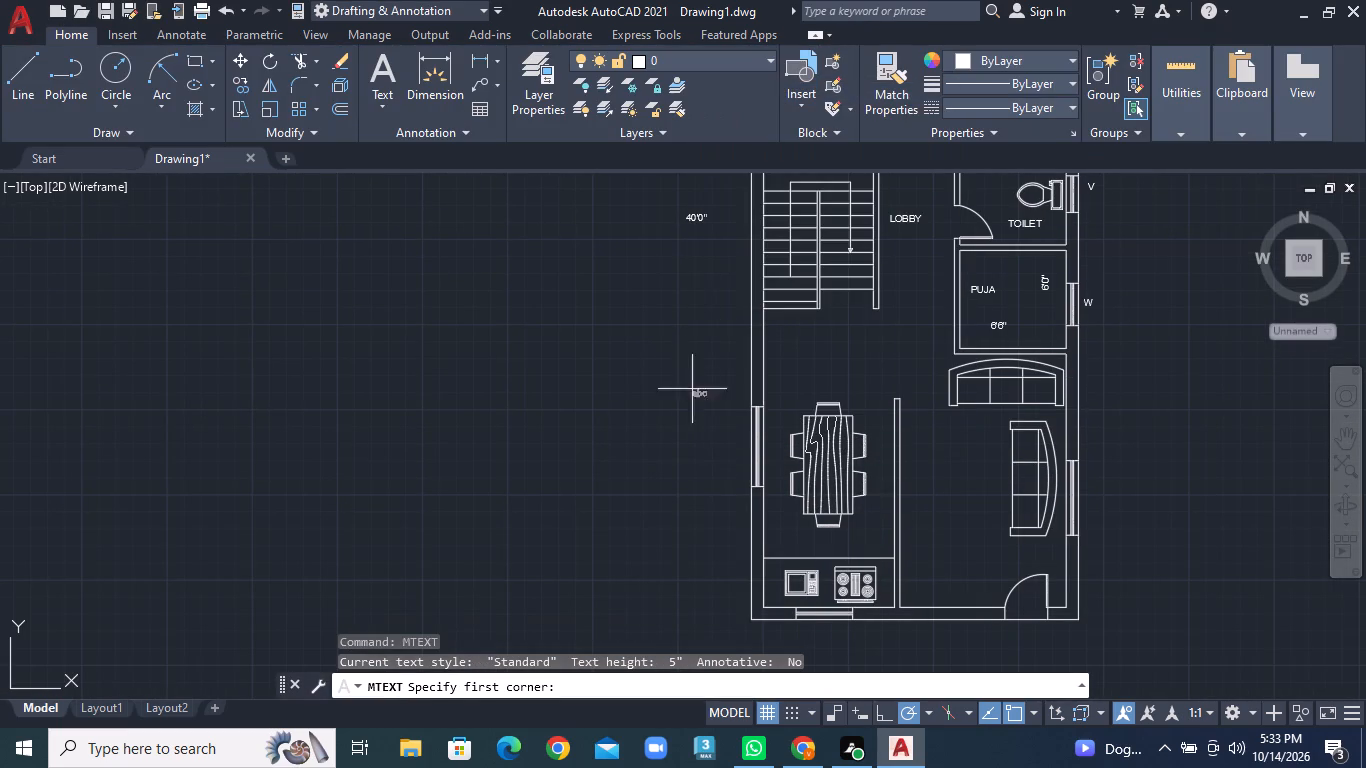
pyautogui.scroll(3, 728, 429)
pyautogui.click(721, 425)
pyautogui.click(745, 479)
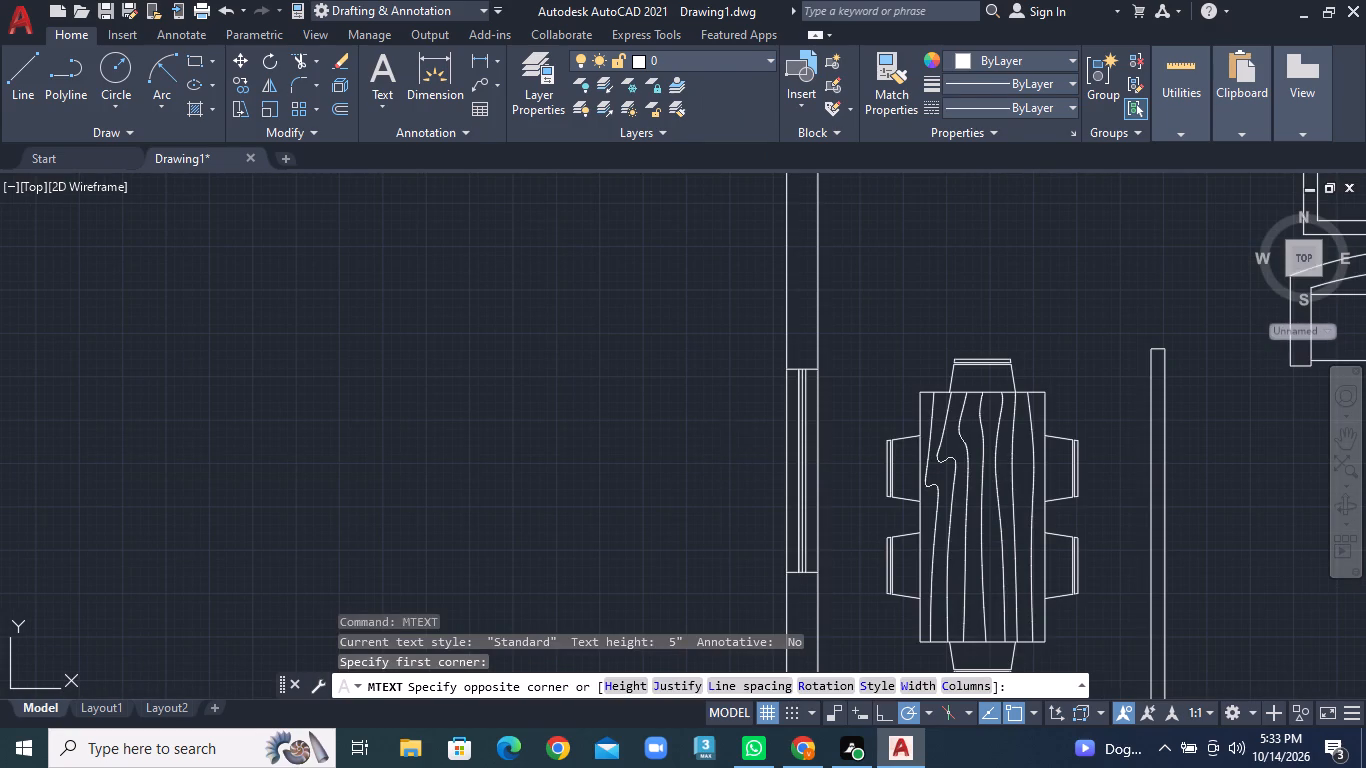
pyautogui.press('w')
pyautogui.click(724, 508)
# Add the multiline text label KITCHEN between the dining table's lower chair and the kitchen counter.
pyautogui.scroll(-2, 744, 501)
pyautogui.moveTo(752, 501); pyautogui.dragTo(705, 316, button='middle')
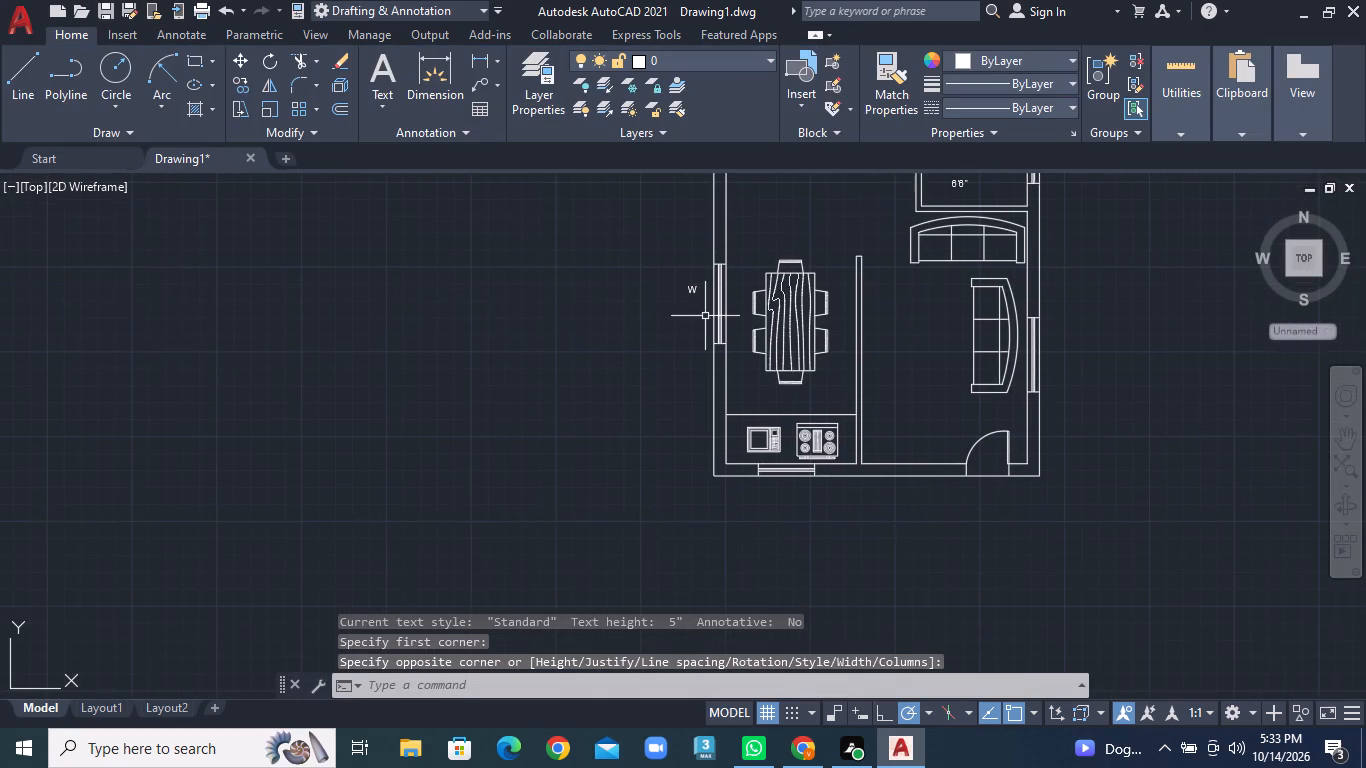
pyautogui.scroll(1, 778, 378)
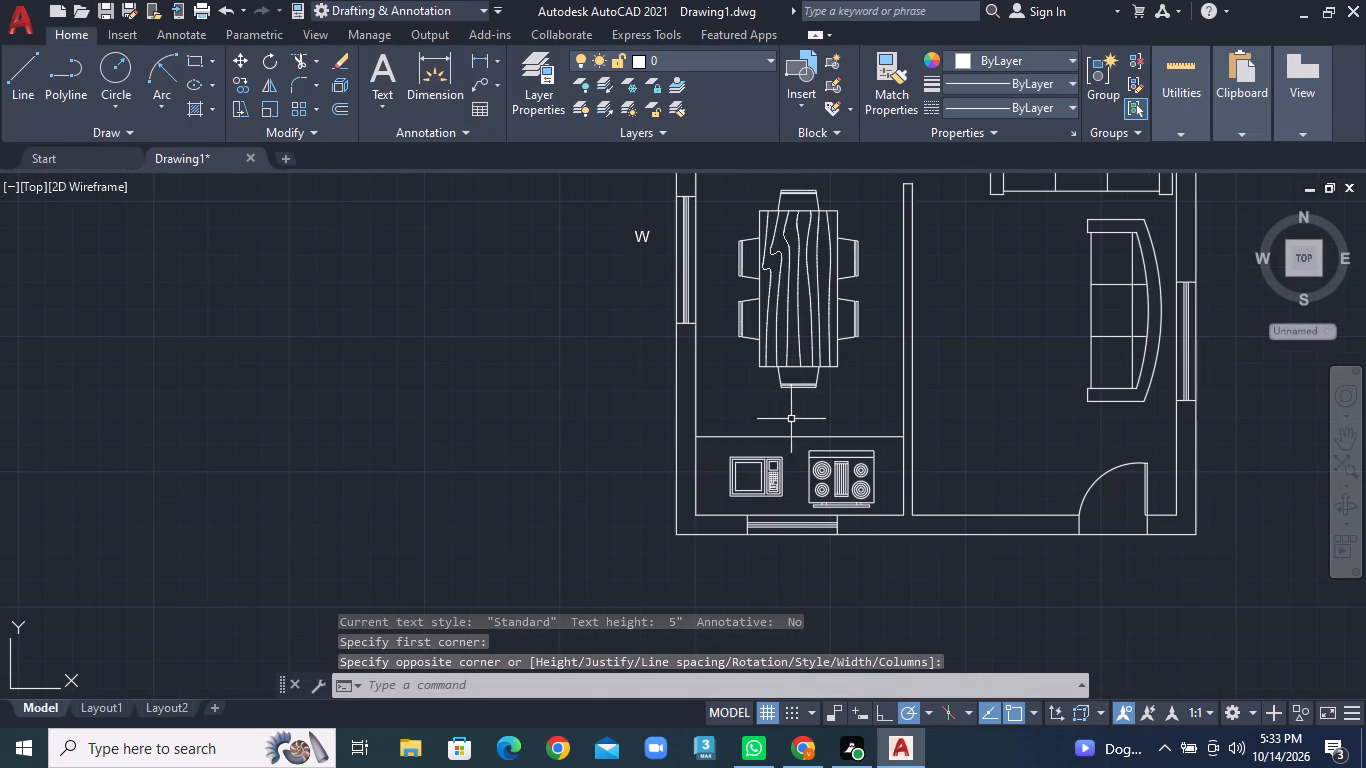
pyautogui.scroll(2, 775, 411)
pyautogui.rightClick(722, 432)
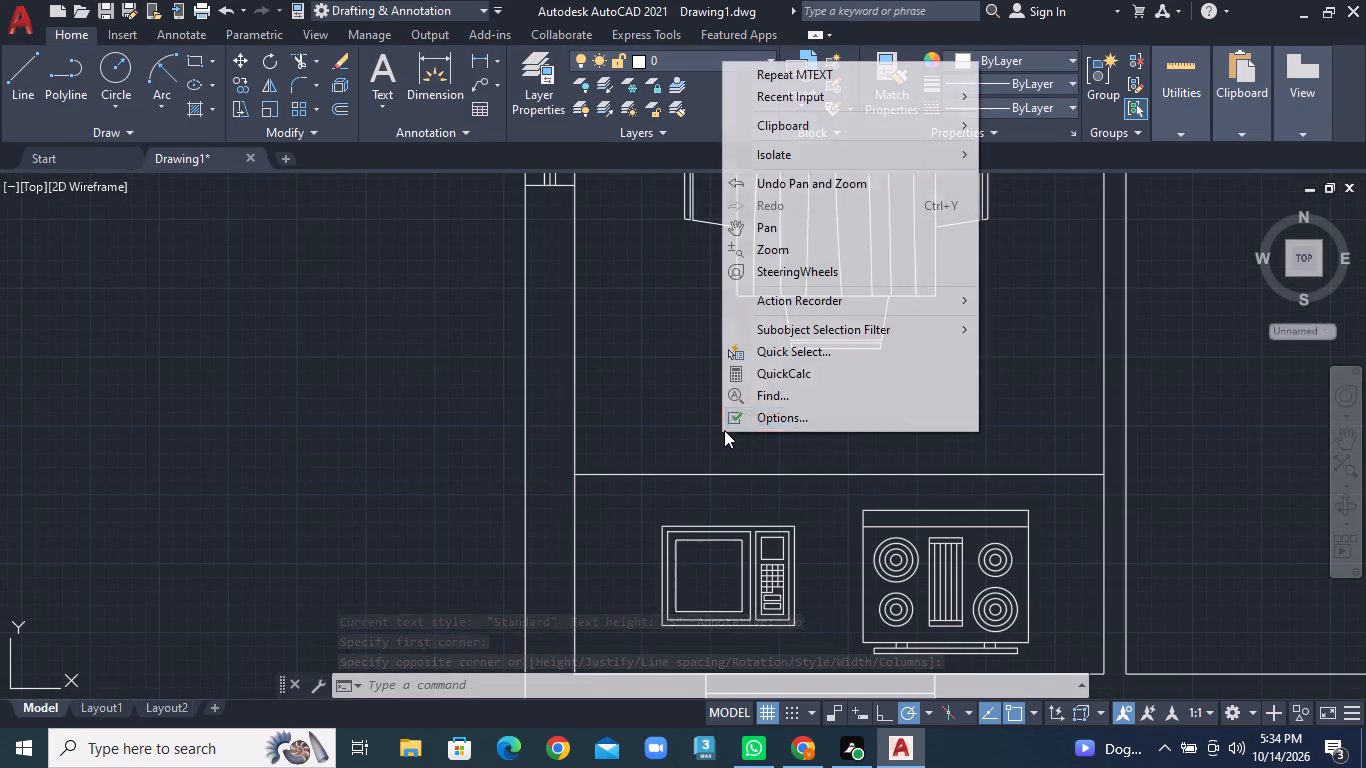
pyautogui.click(782, 68)
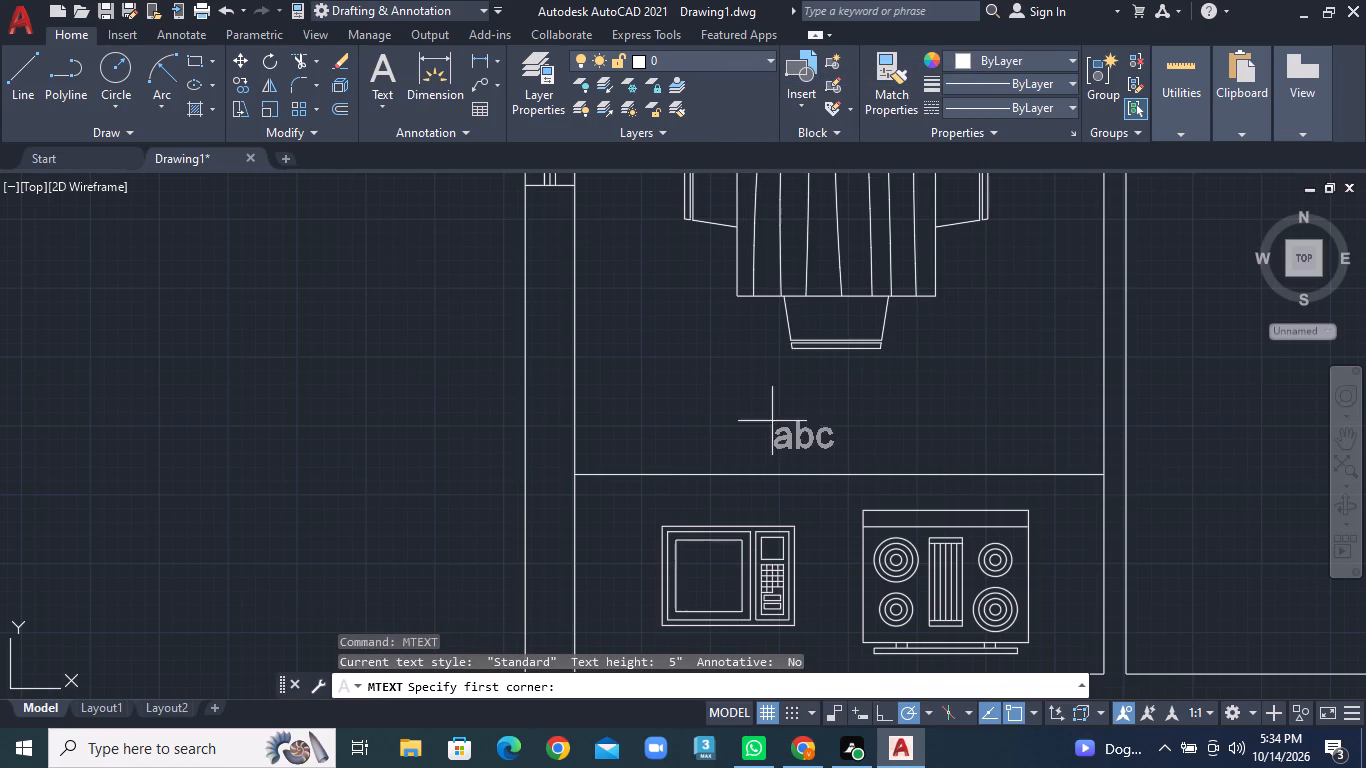
pyautogui.click(726, 358)
pyautogui.click(923, 397)
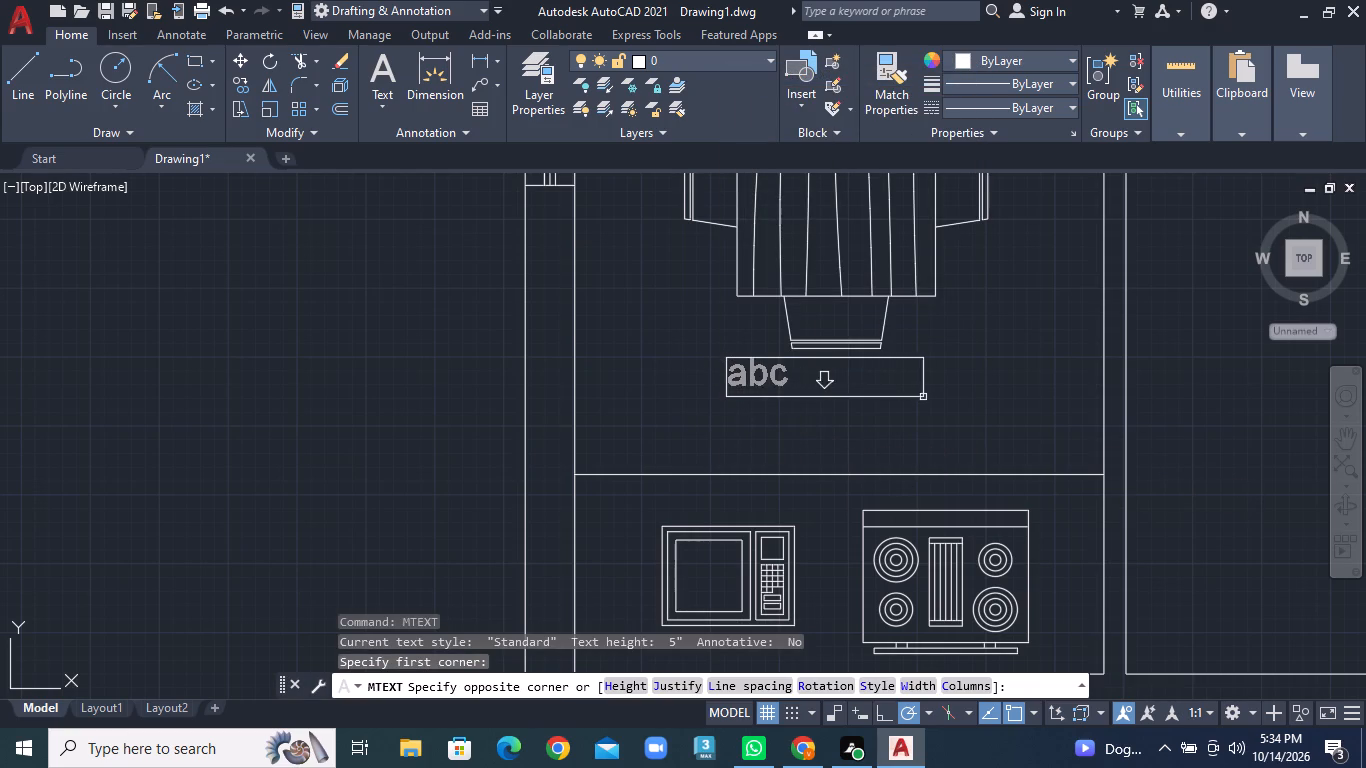
pyautogui.write('KITCHE')
pyautogui.press('m')
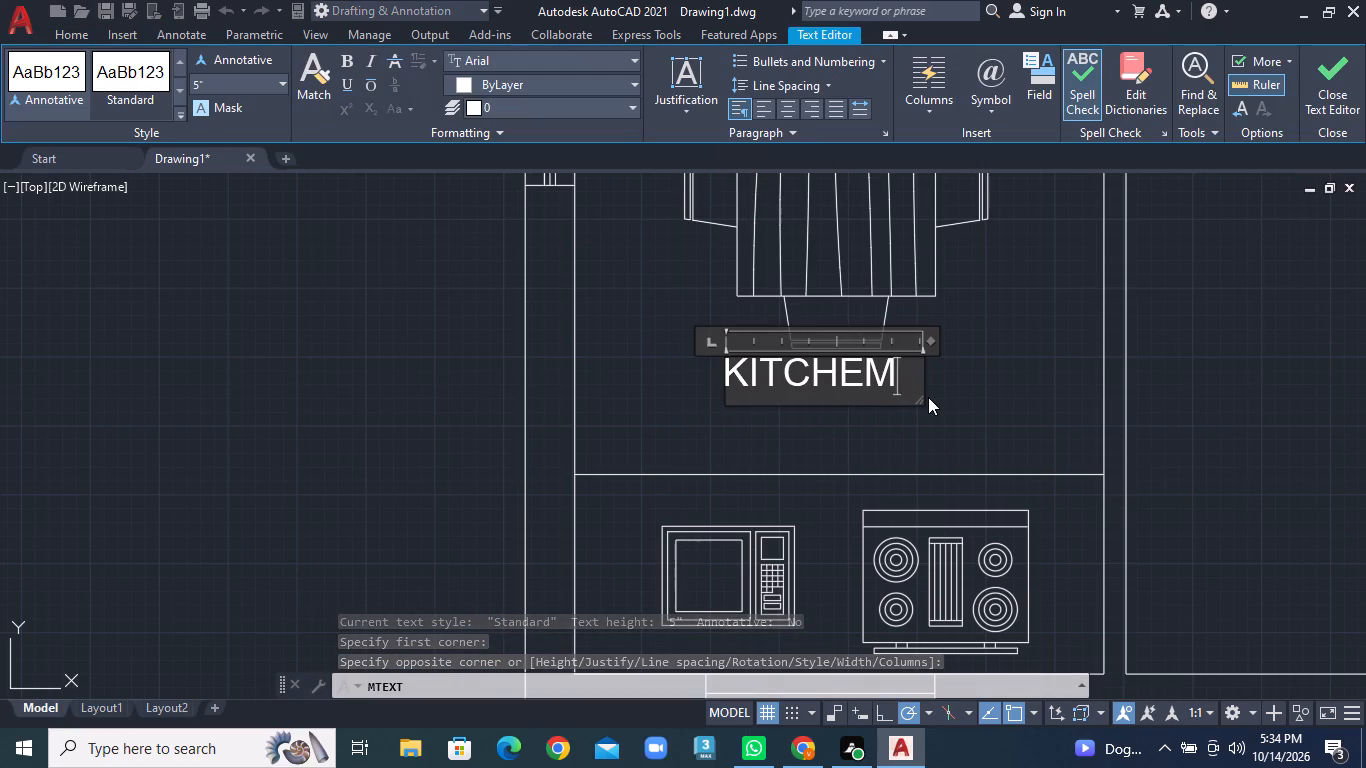
pyautogui.press('BackSpace')
pyautogui.press('n')
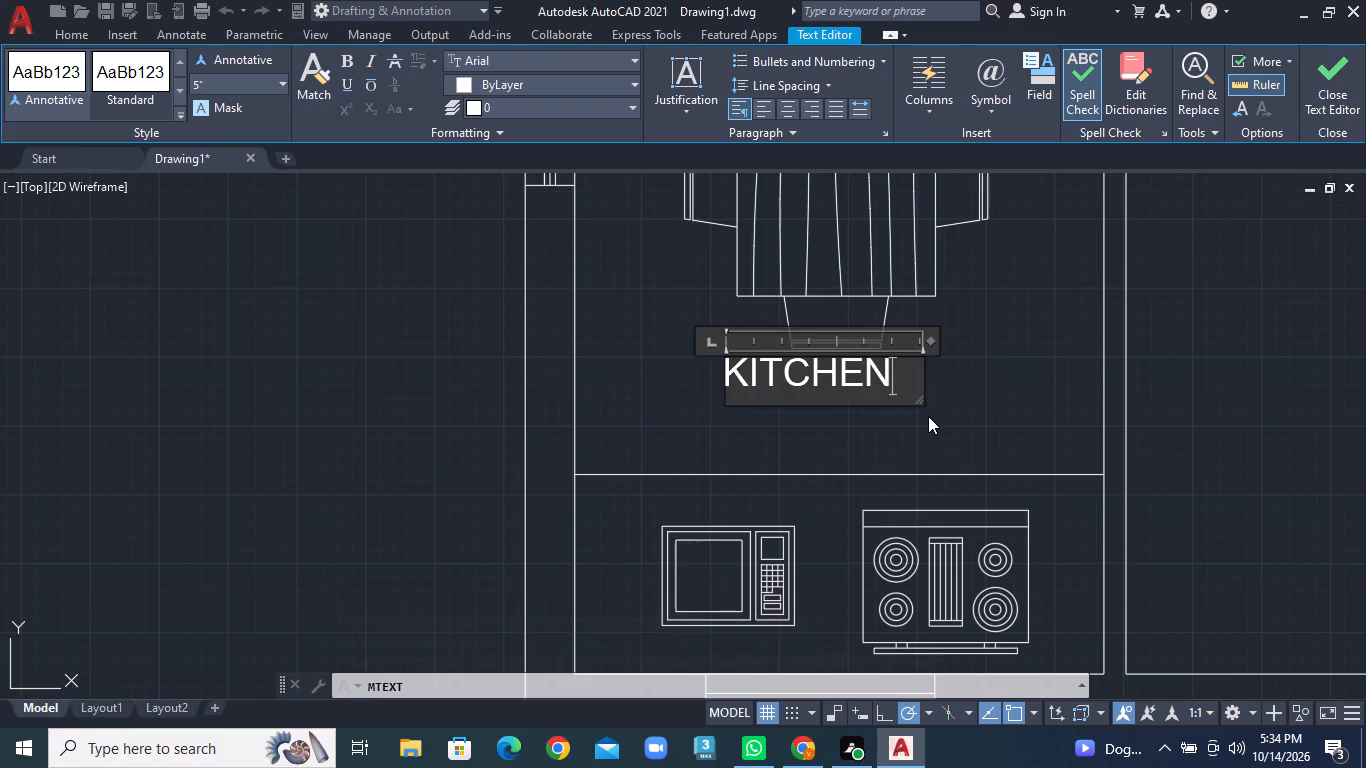
pyautogui.click(932, 414)
# Add the multiline text 8'0" just below the KITCHEN label, above the counter line.
pyautogui.scroll(1, 880, 410)
pyautogui.scroll(1, 768, 444)
pyautogui.rightClick(768, 444)
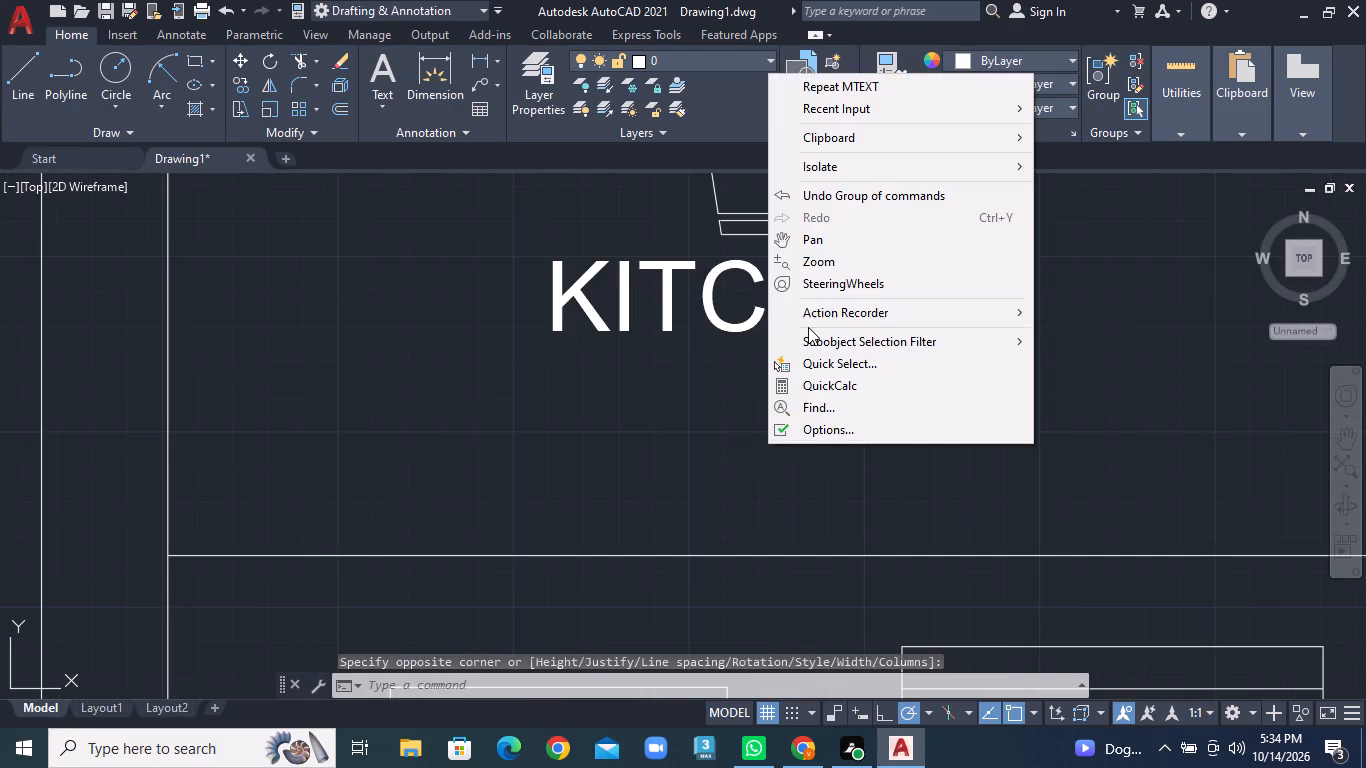
pyautogui.click(857, 79)
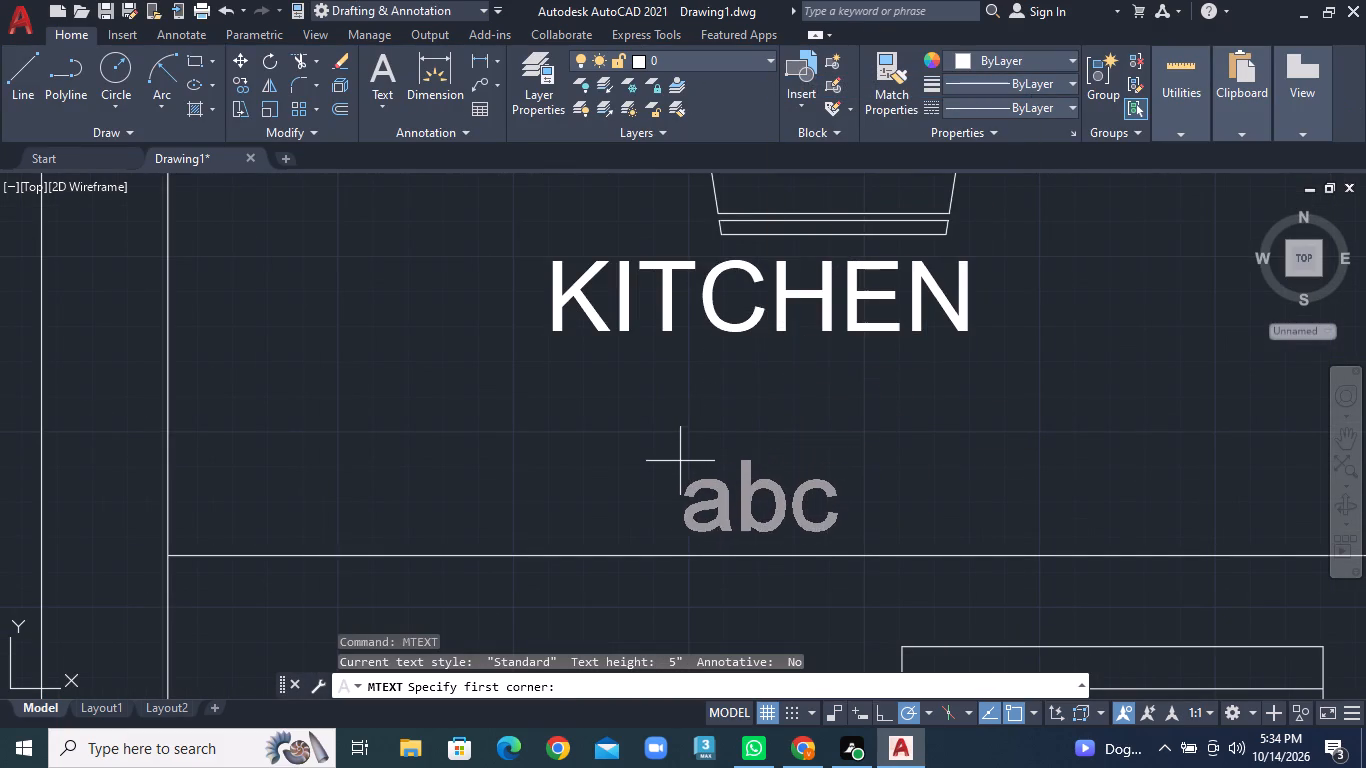
pyautogui.click(651, 428)
pyautogui.click(814, 505)
pyautogui.press('8')
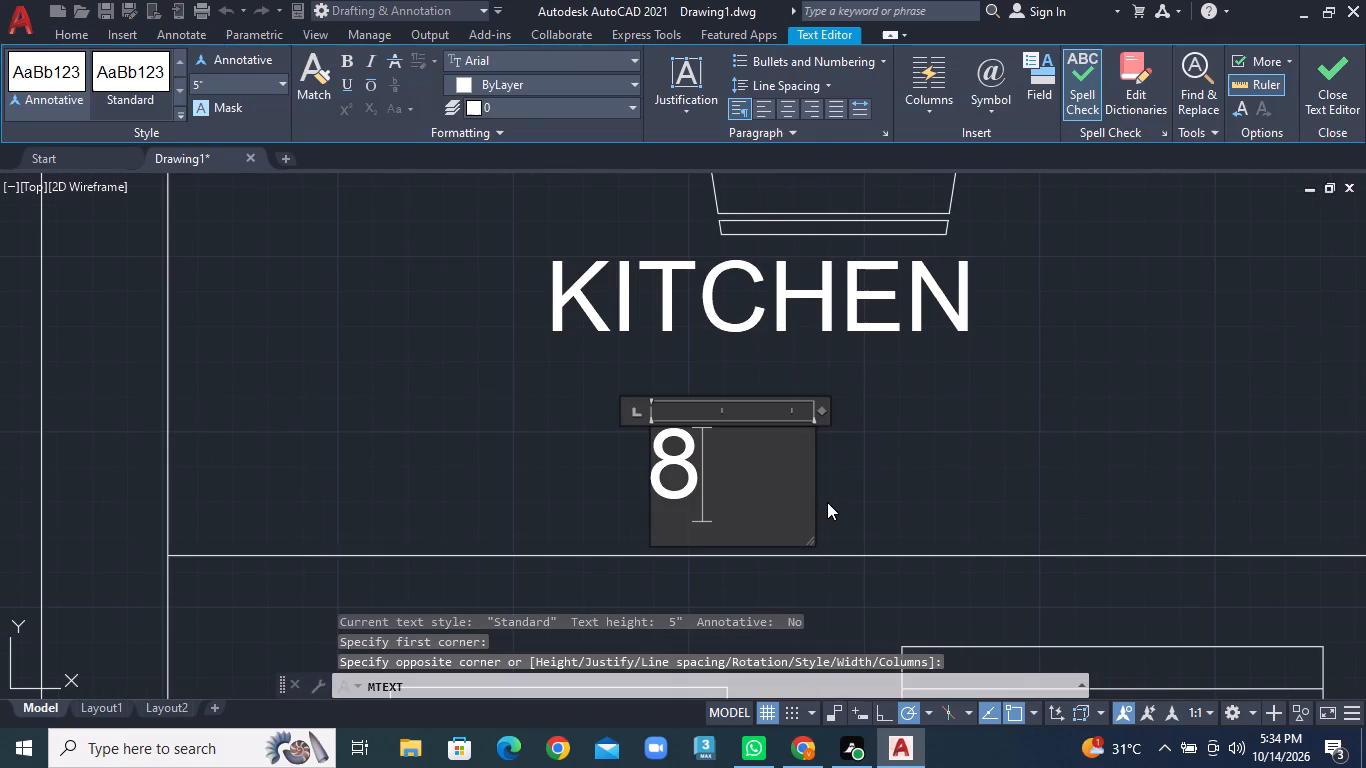
pyautogui.write('\'0"')
pyautogui.click(869, 491)
# Add the multiline text label W just below the kitchen window in the bottom outer wall.
pyautogui.scroll(-3, 879, 486)
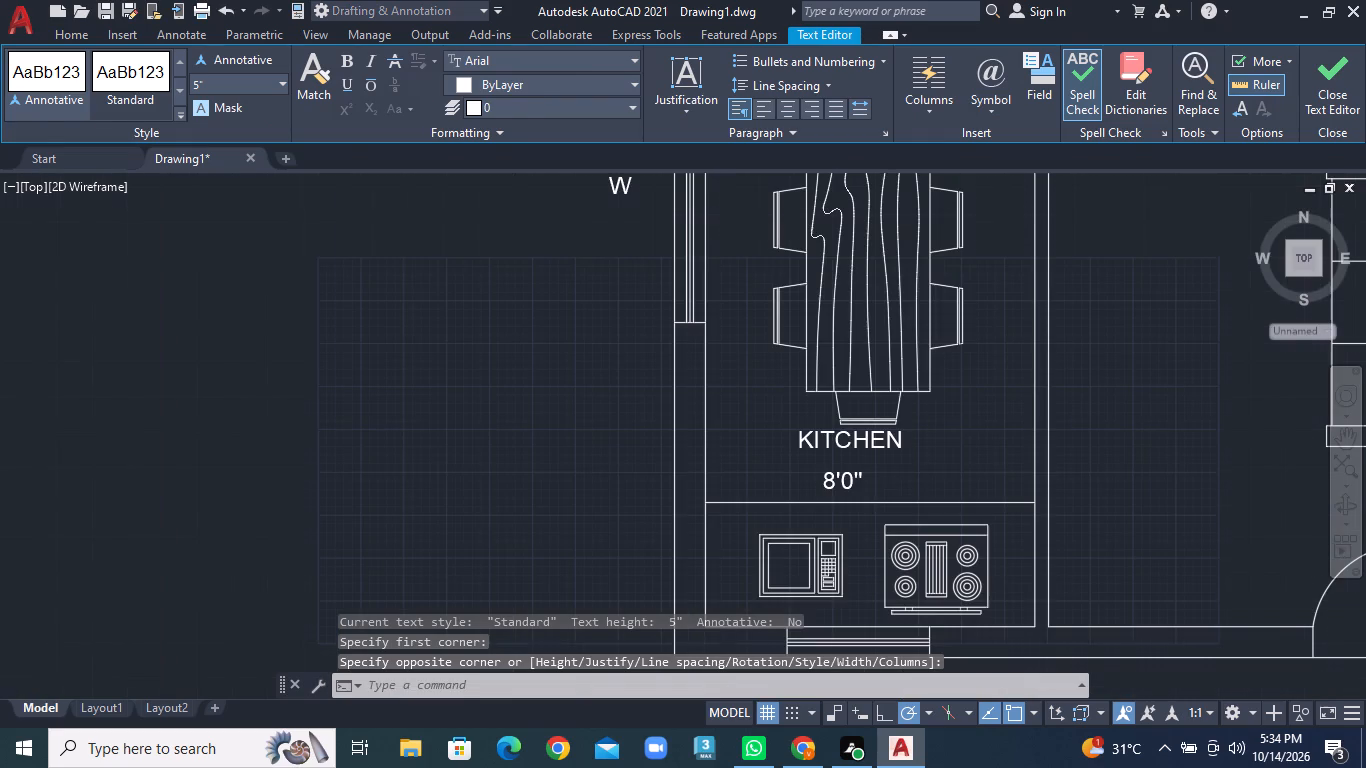
pyautogui.moveTo(879, 502); pyautogui.dragTo(805, 317, button='middle')
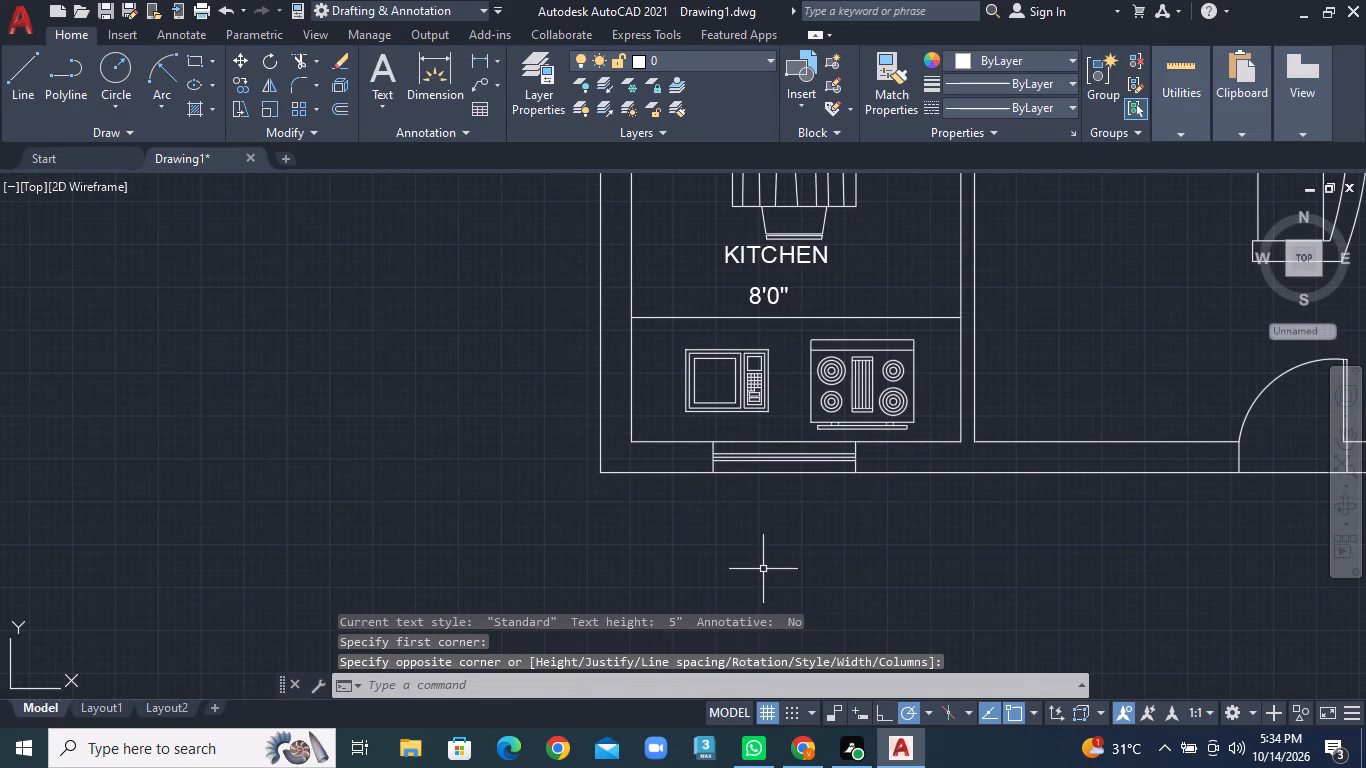
pyautogui.rightClick(763, 569)
pyautogui.click(860, 197)
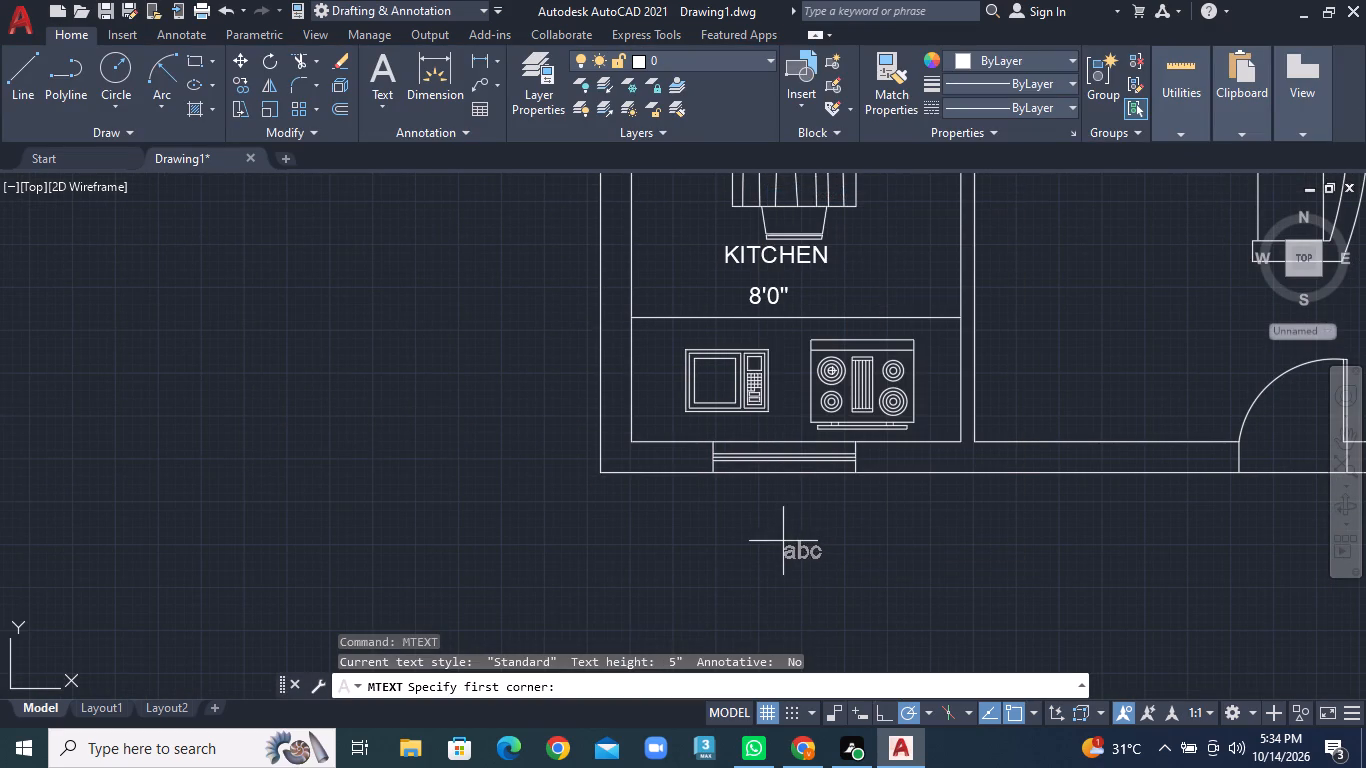
pyautogui.click(772, 481)
pyautogui.click(830, 526)
pyautogui.press('w')
pyautogui.click(861, 529)
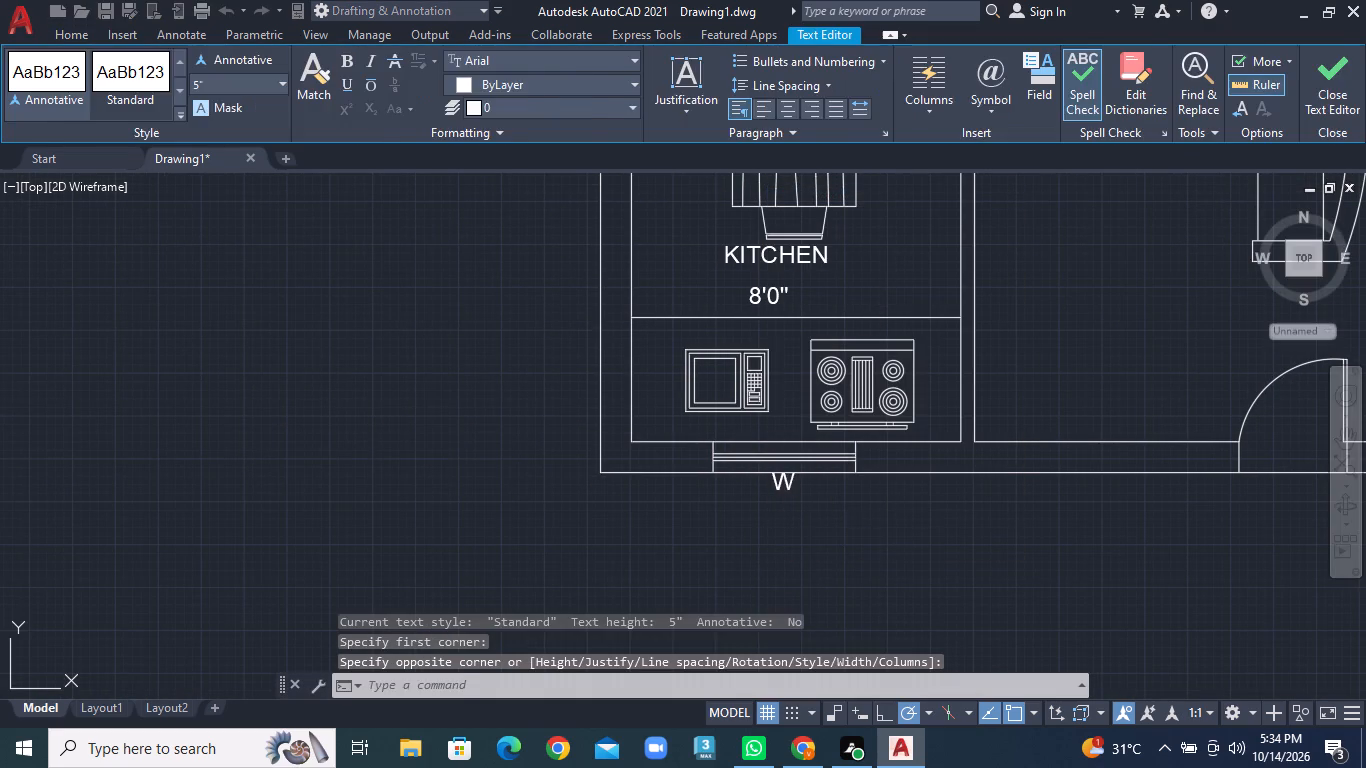
# Add the two-line multiline text label LIVING ROOM in the open area between the kitchen partition and the side sofa.
pyautogui.scroll(-2, 901, 523)
pyautogui.moveTo(920, 495); pyautogui.dragTo(535, 588, button='middle')
pyautogui.scroll(1, 627, 518)
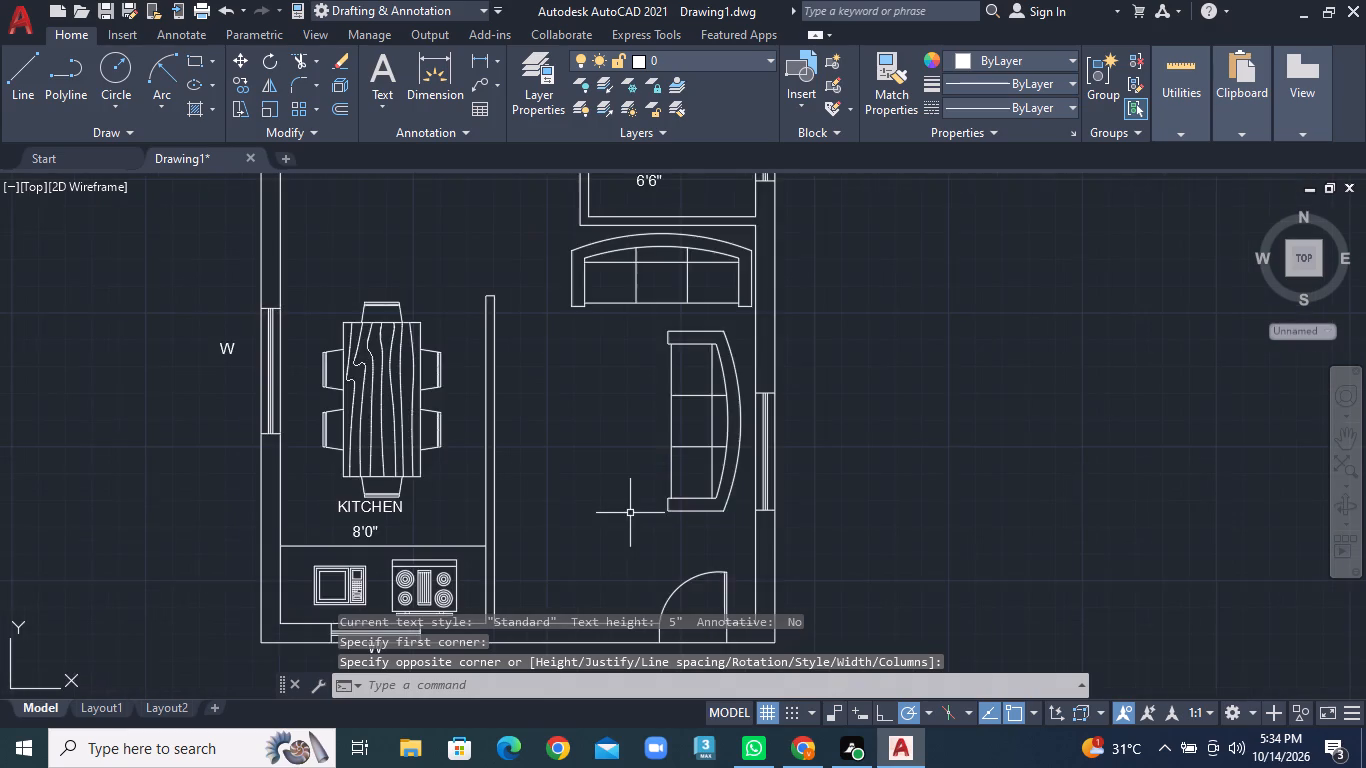
pyautogui.moveTo(634, 512); pyautogui.dragTo(797, 439, button='middle')
pyautogui.scroll(1, 774, 451)
pyautogui.rightClick(602, 435)
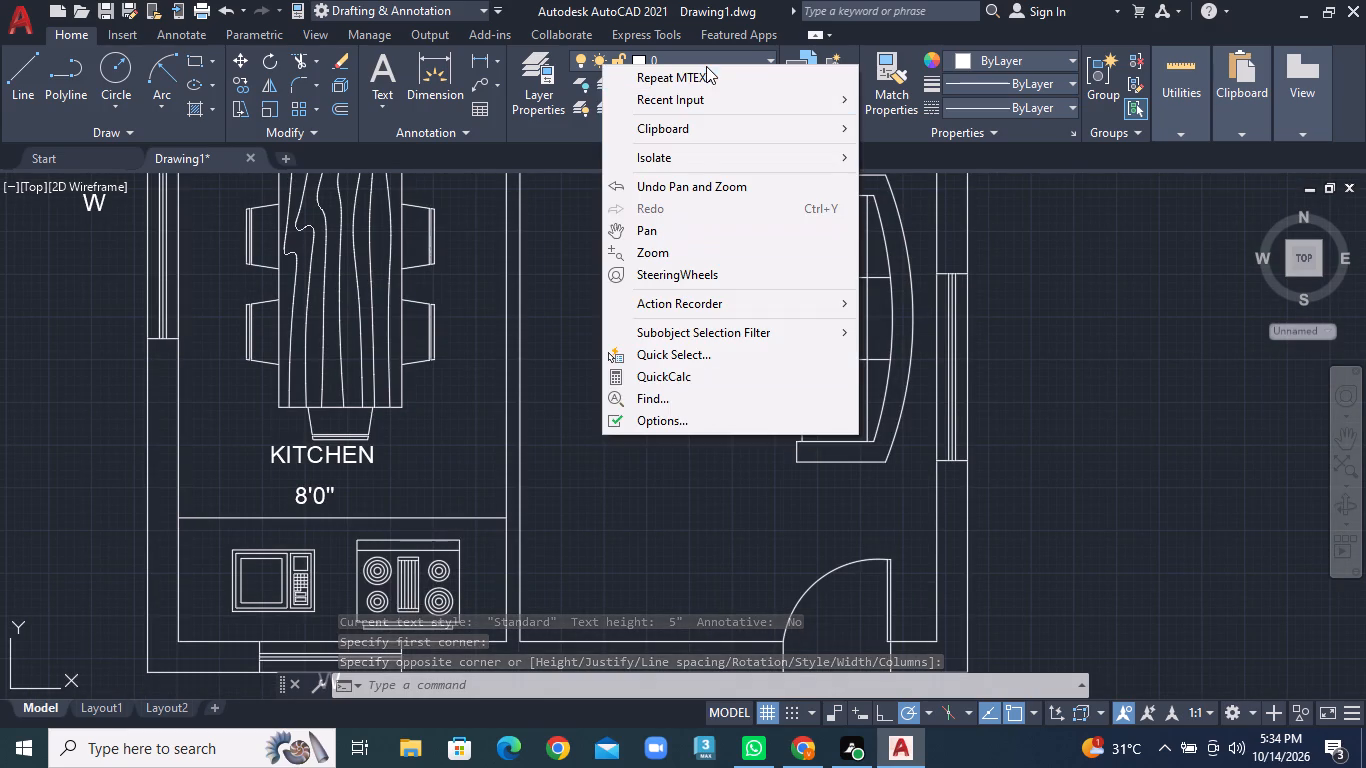
pyautogui.click(706, 66)
pyautogui.click(699, 80)
pyautogui.click(589, 322)
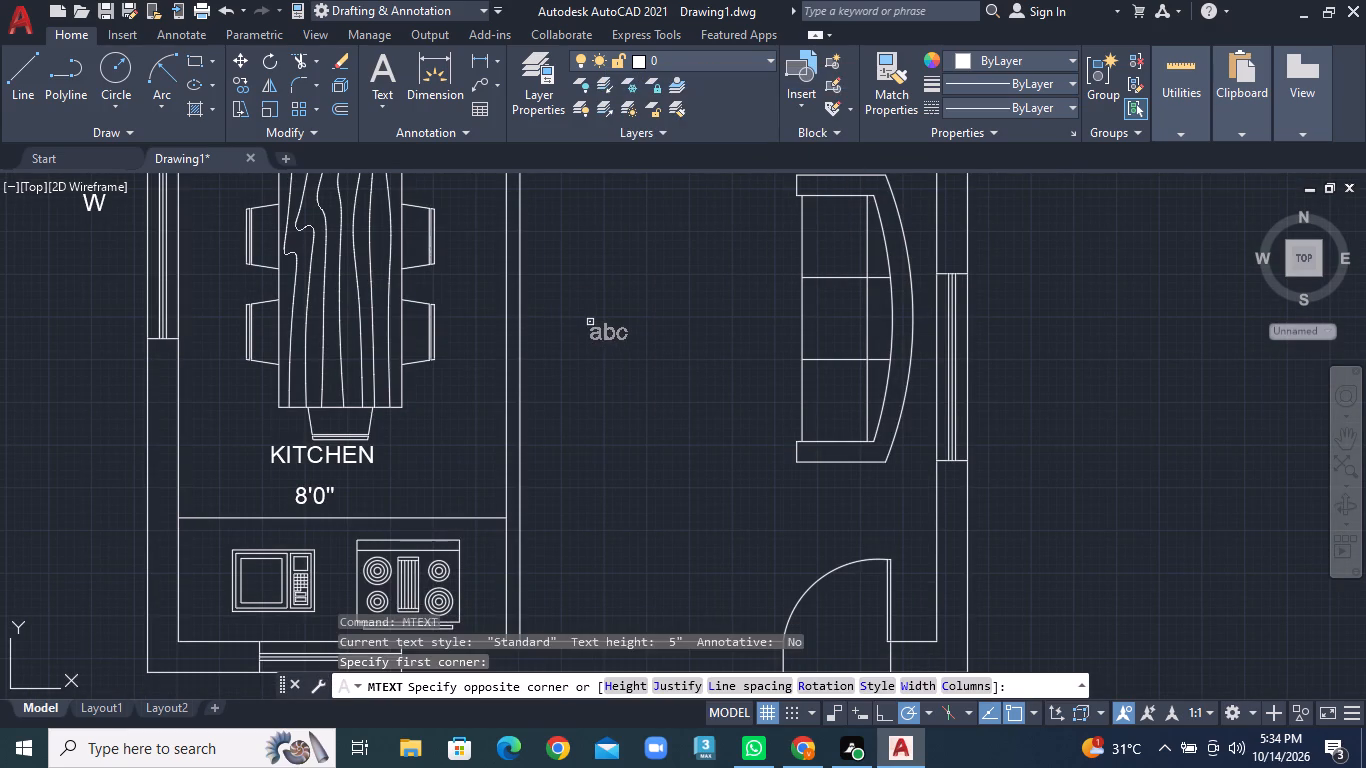
pyautogui.click(755, 444)
pyautogui.write('LIVING')
pyautogui.press('Return')
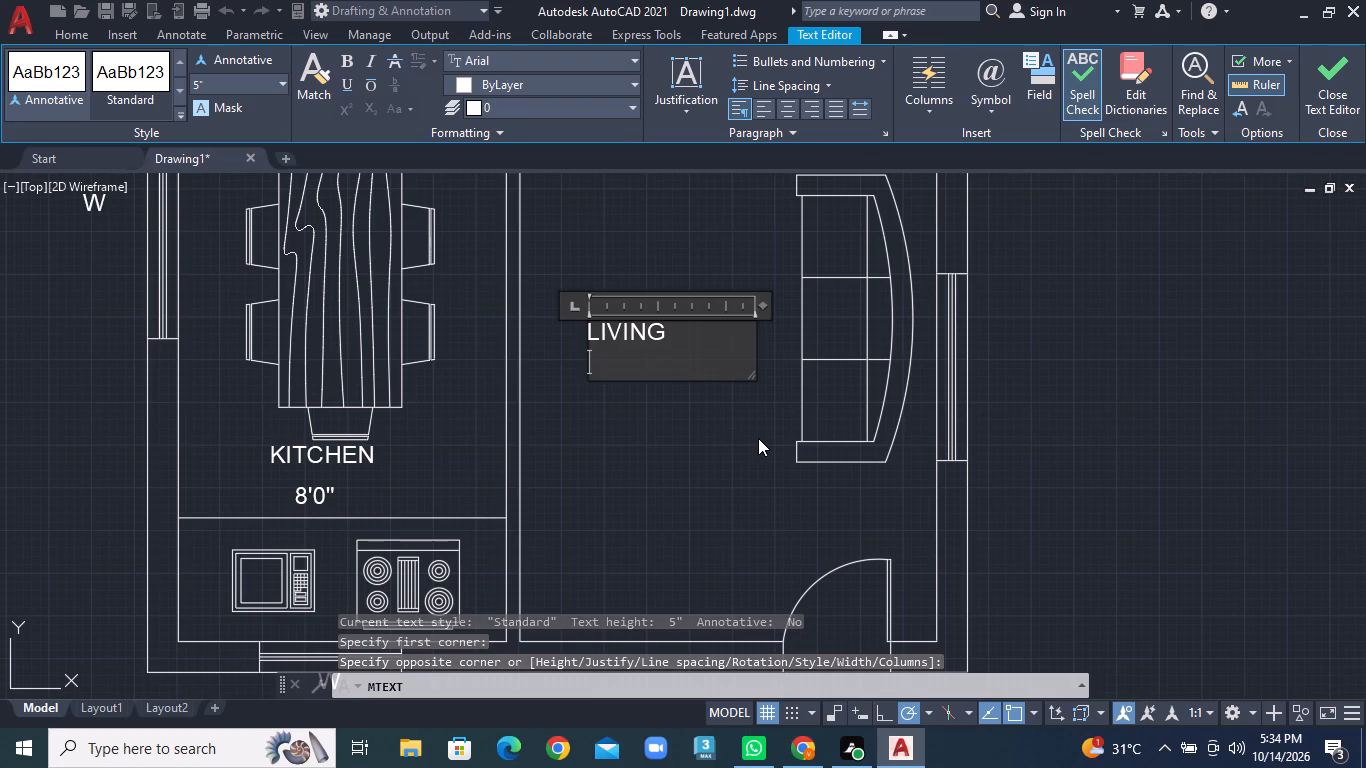
pyautogui.write('ROOM')
pyautogui.click(757, 445)
# Add the multiline text label MD inside the swing of the main entrance door in the living room's lower wall.
pyautogui.scroll(-2, 759, 445)
pyautogui.moveTo(762, 509); pyautogui.dragTo(740, 501, button='middle')
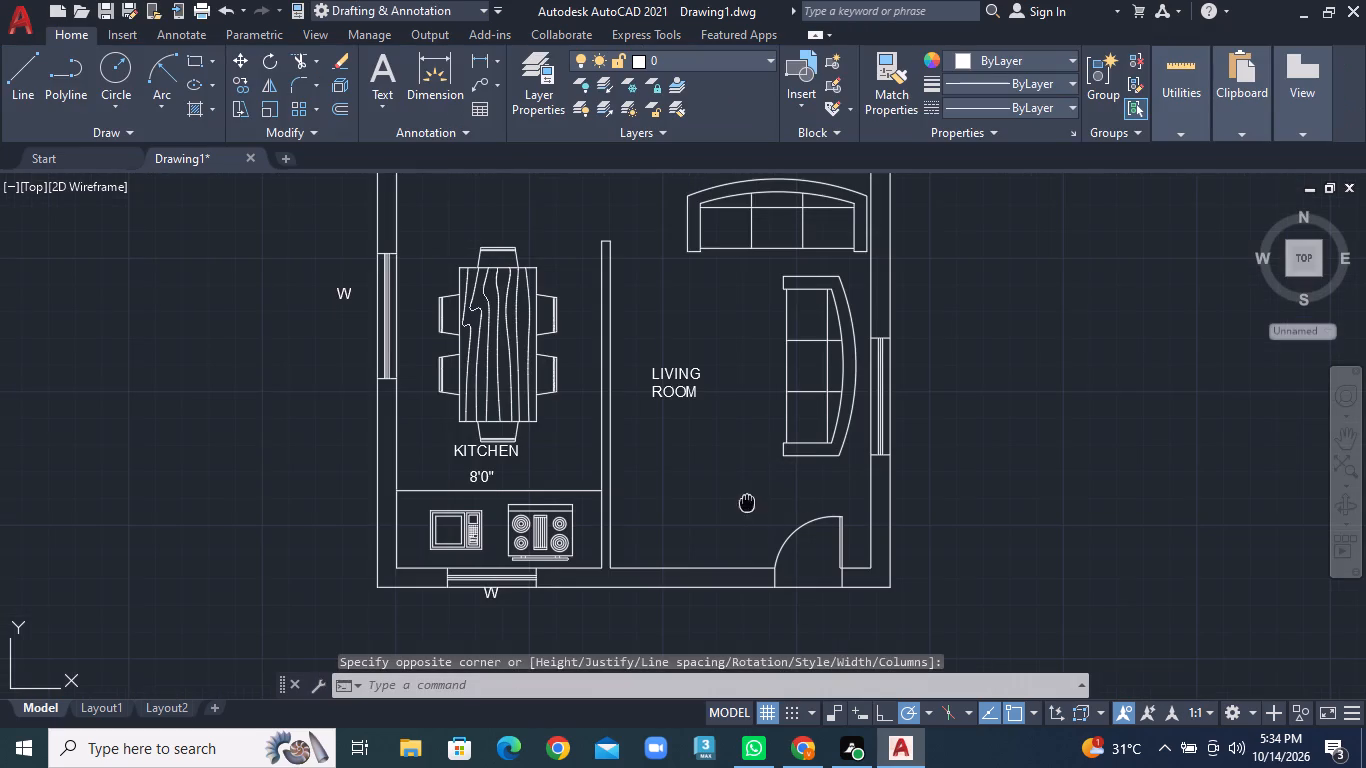
pyautogui.moveTo(740, 501); pyautogui.dragTo(715, 388, button='middle')
pyautogui.scroll(1, 747, 449)
pyautogui.rightClick(751, 473)
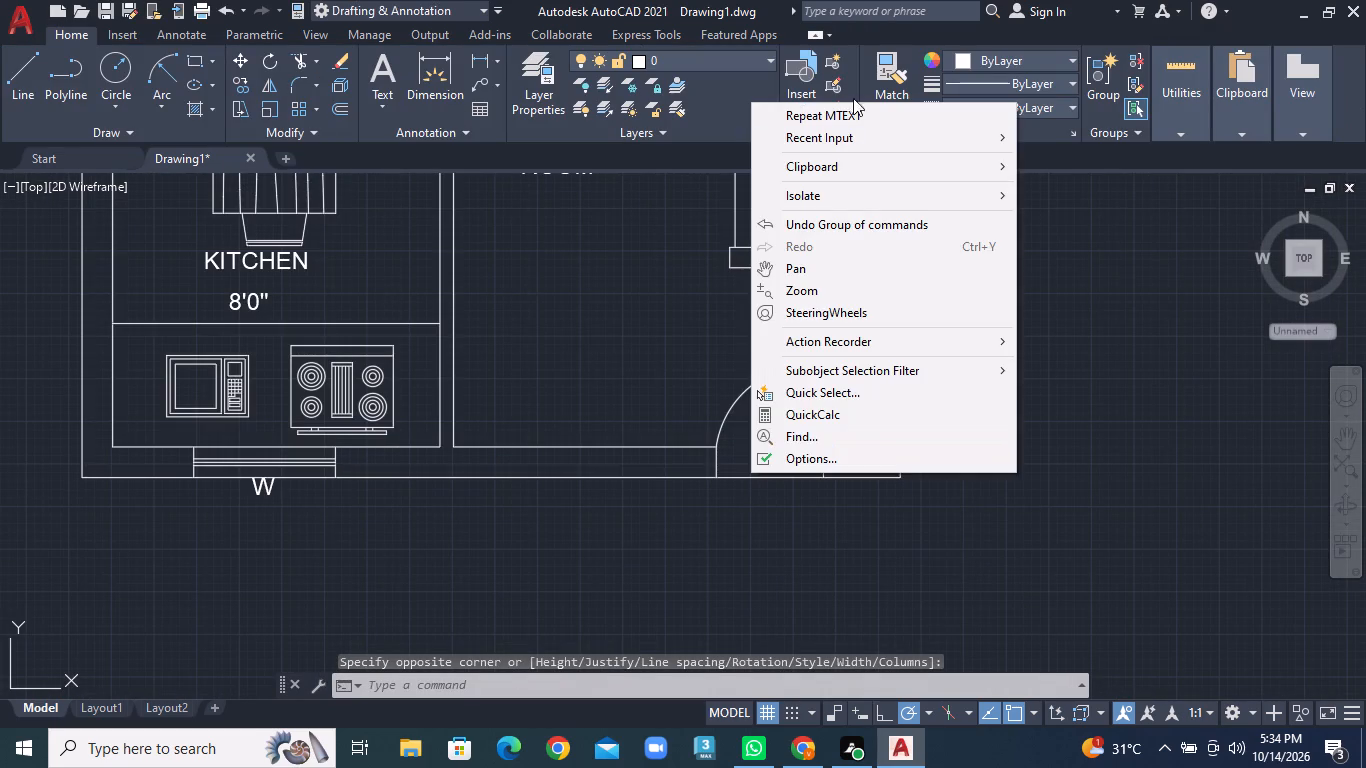
pyautogui.click(853, 107)
pyautogui.scroll(2, 768, 373)
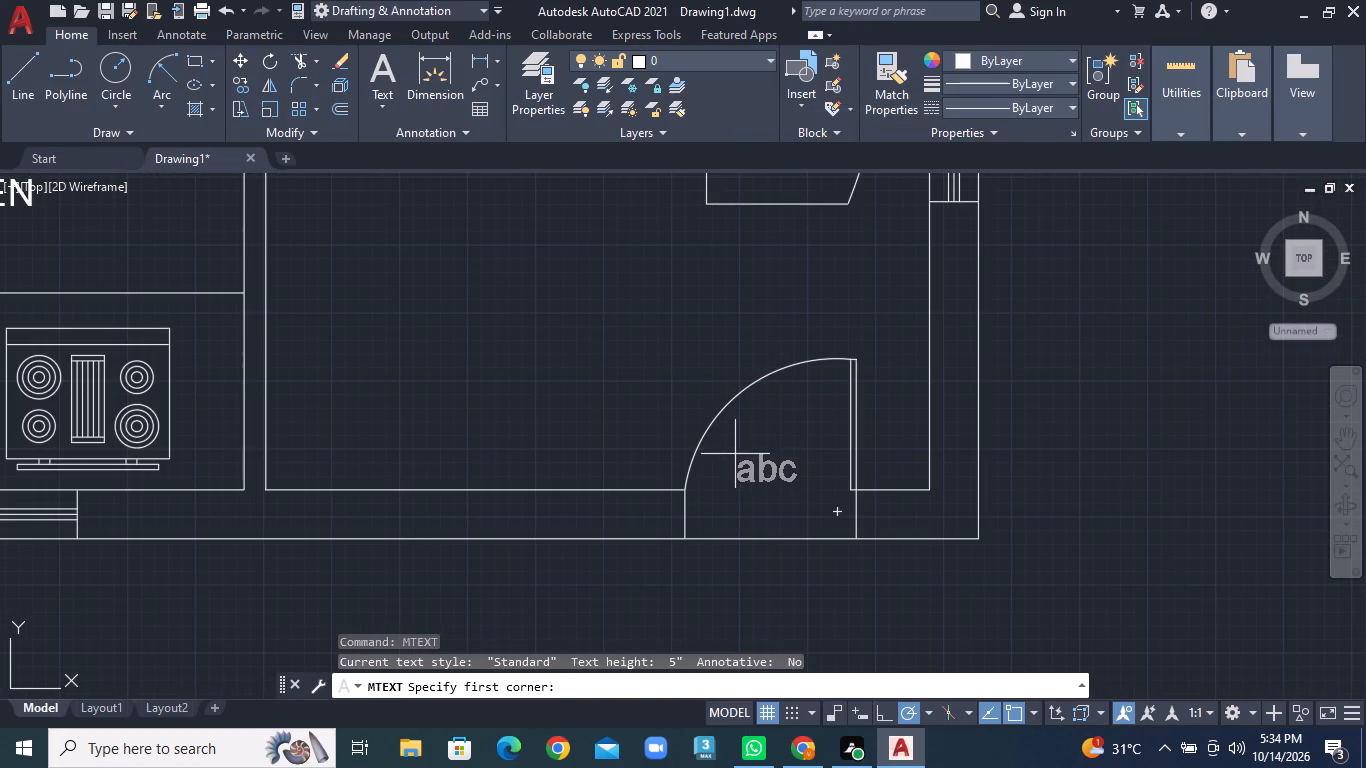
pyautogui.click(731, 464)
pyautogui.click(803, 507)
pyautogui.press('m')
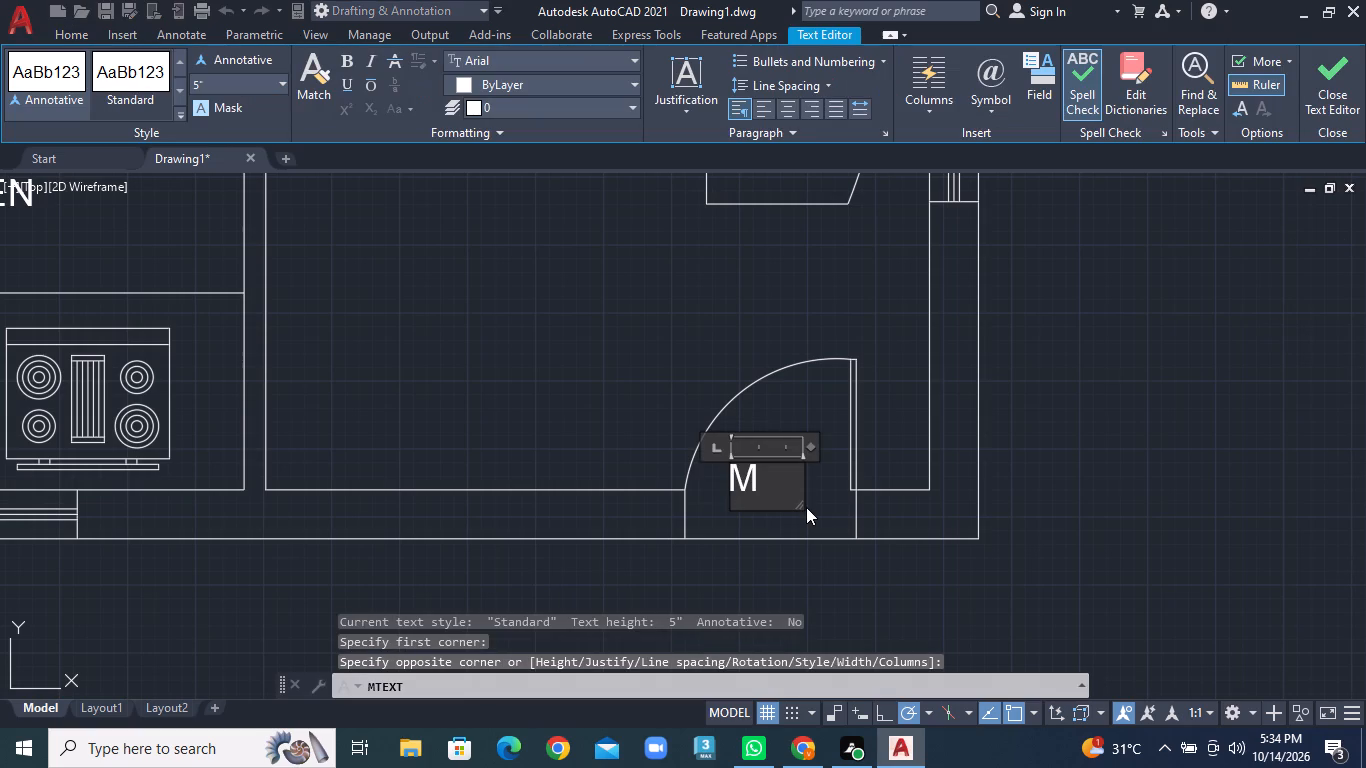
pyautogui.press('d')
pyautogui.click(1068, 483)
# Add the multiline text label DINING in the space between the staircase and the dining table.
pyautogui.scroll(-2, 929, 452)
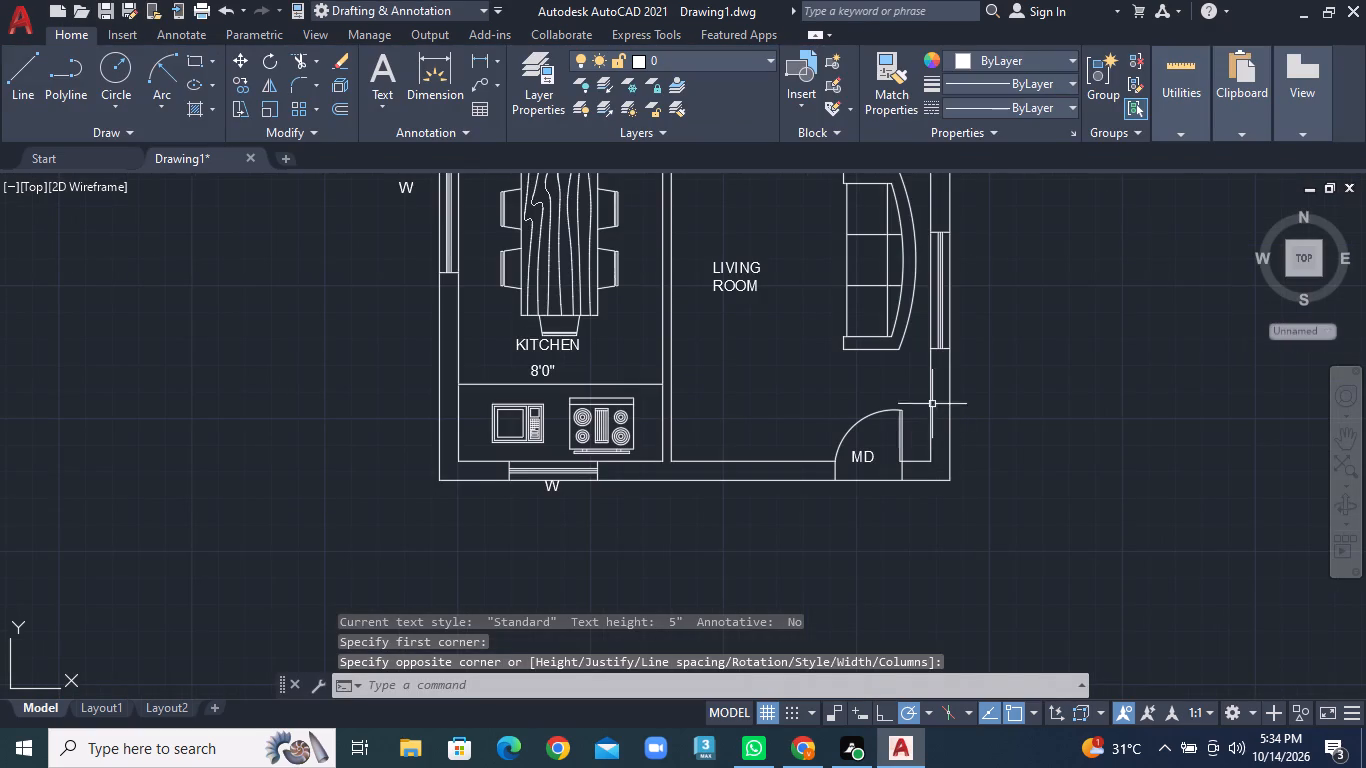
pyautogui.moveTo(901, 333); pyautogui.dragTo(845, 491, button='middle')
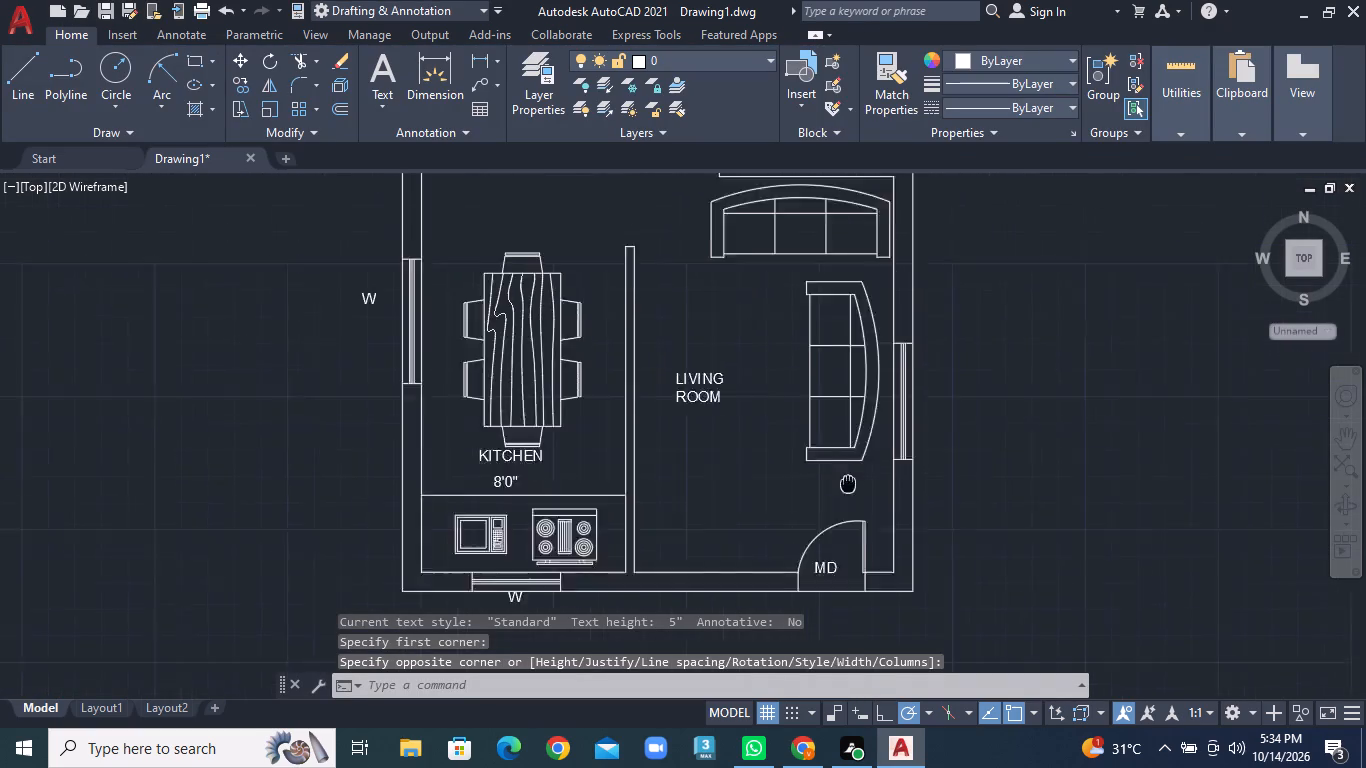
pyautogui.moveTo(845, 491); pyautogui.dragTo(803, 591, button='middle')
pyautogui.moveTo(811, 379); pyautogui.dragTo(809, 379, button='middle')
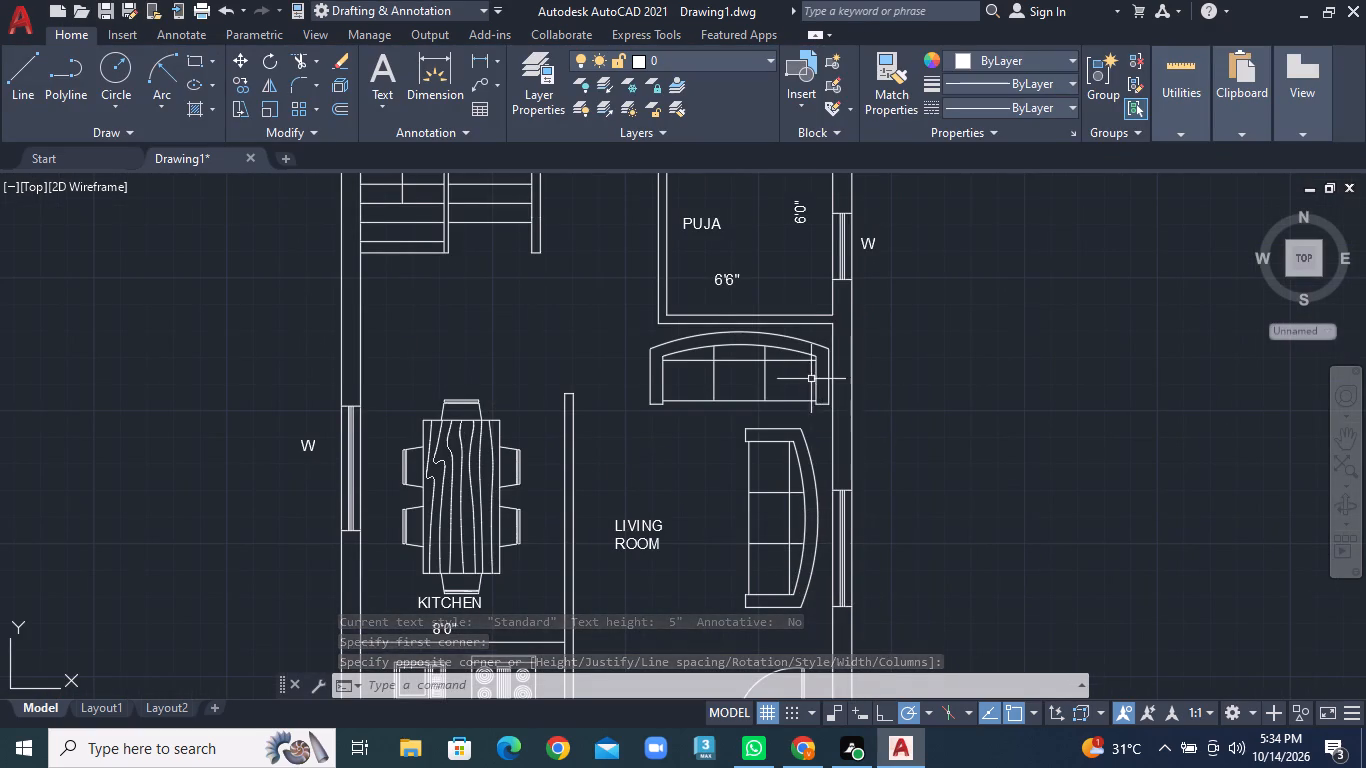
pyautogui.moveTo(809, 379); pyautogui.dragTo(850, 362, button='middle')
pyautogui.rightClick(533, 319)
pyautogui.click(606, 340)
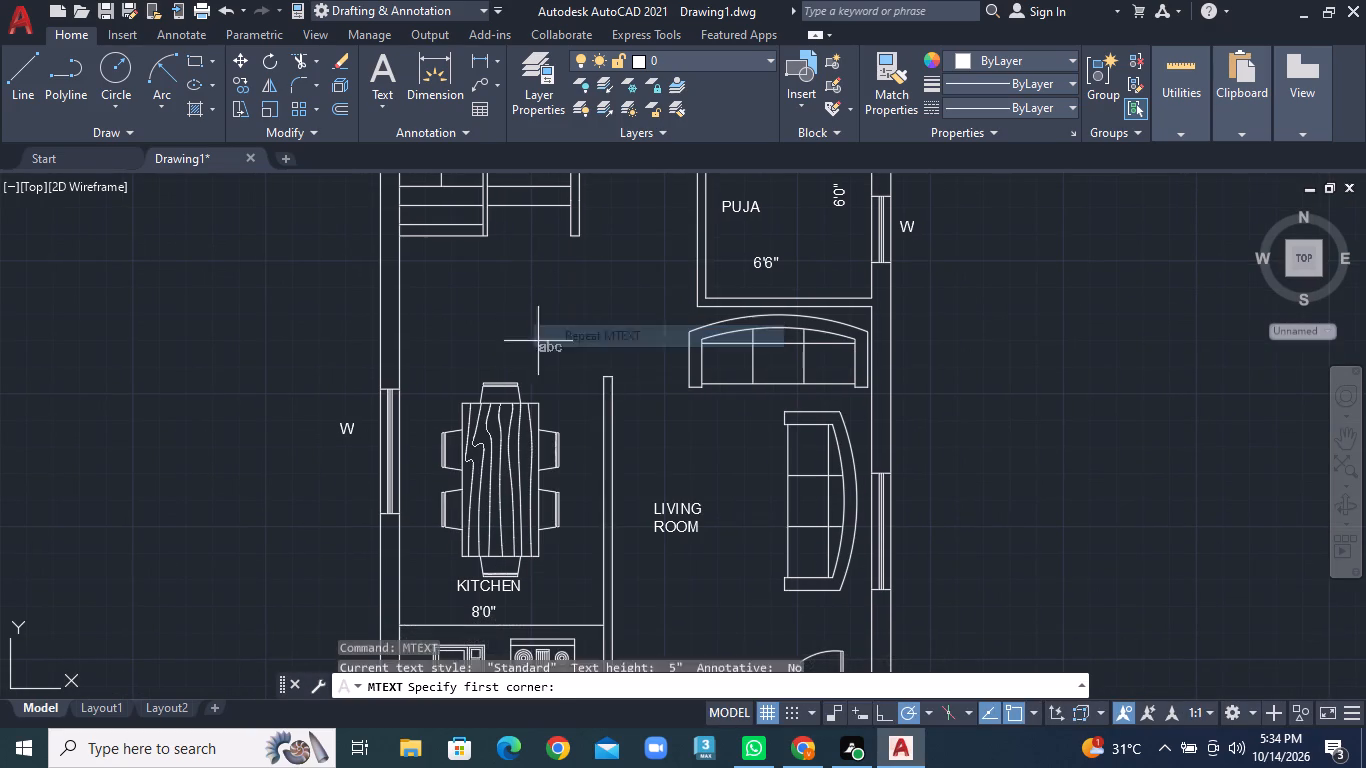
pyautogui.click(445, 304)
pyautogui.click(559, 334)
pyautogui.press('d')
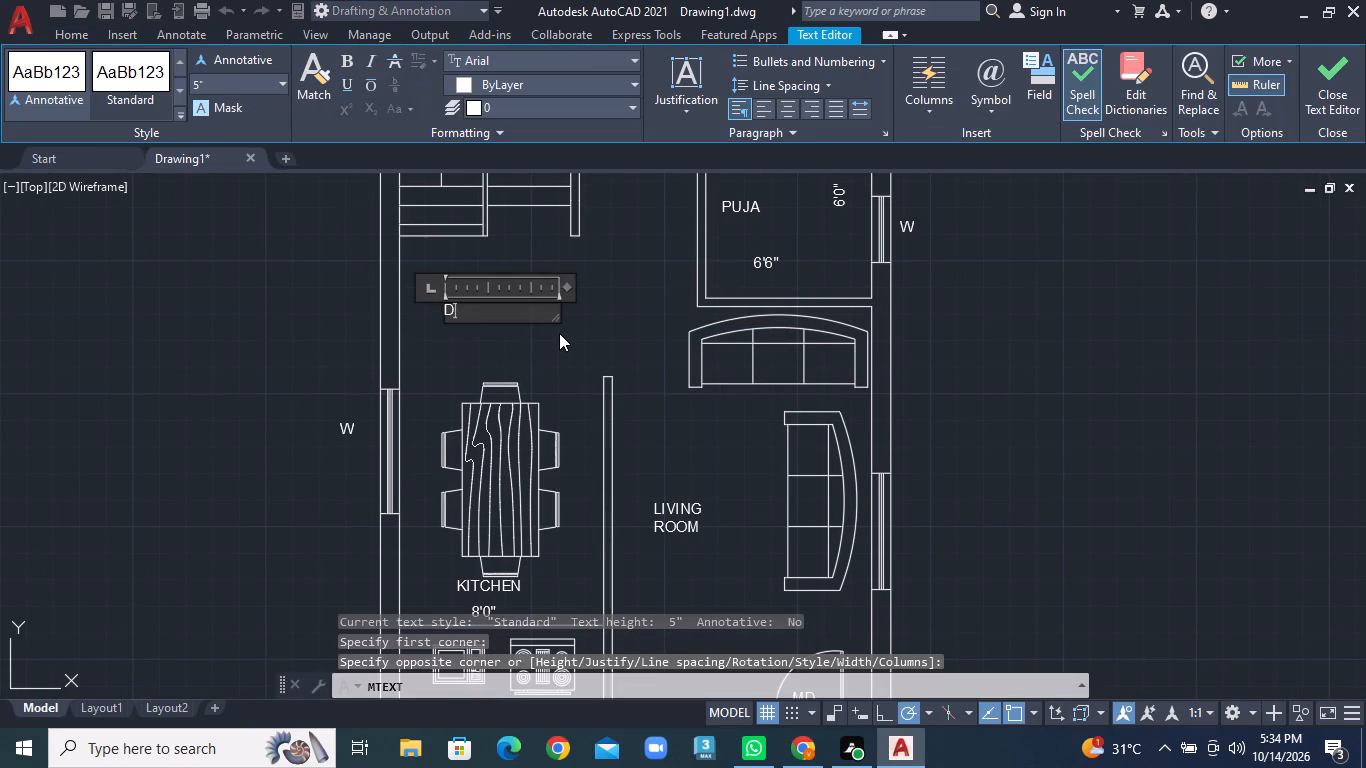
pyautogui.write('ININ')
pyautogui.press('g')
pyautogui.click(674, 376)
# Add the multiline text label W outside the living room window beside the side sofa.
pyautogui.moveTo(665, 351); pyautogui.dragTo(532, 439, button='middle')
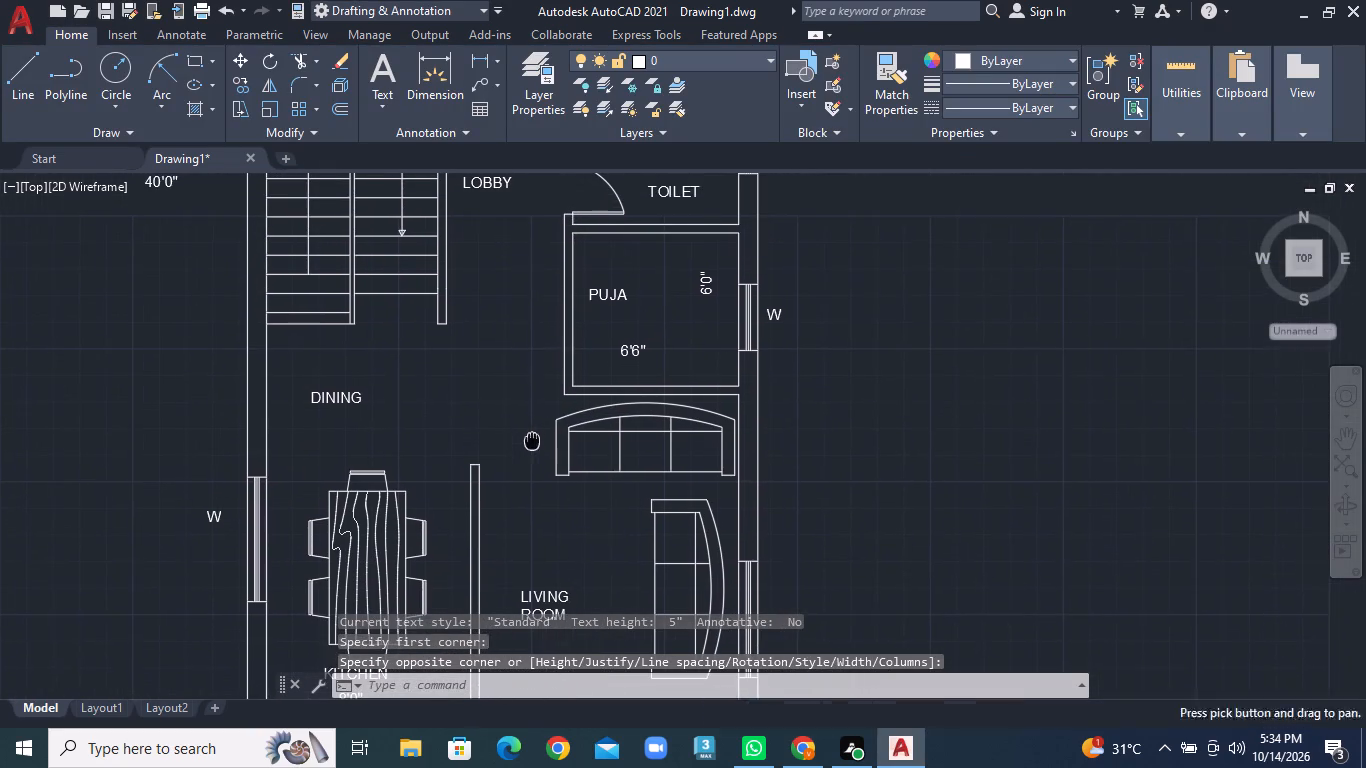
pyautogui.moveTo(671, 346); pyautogui.dragTo(568, 310, button='middle')
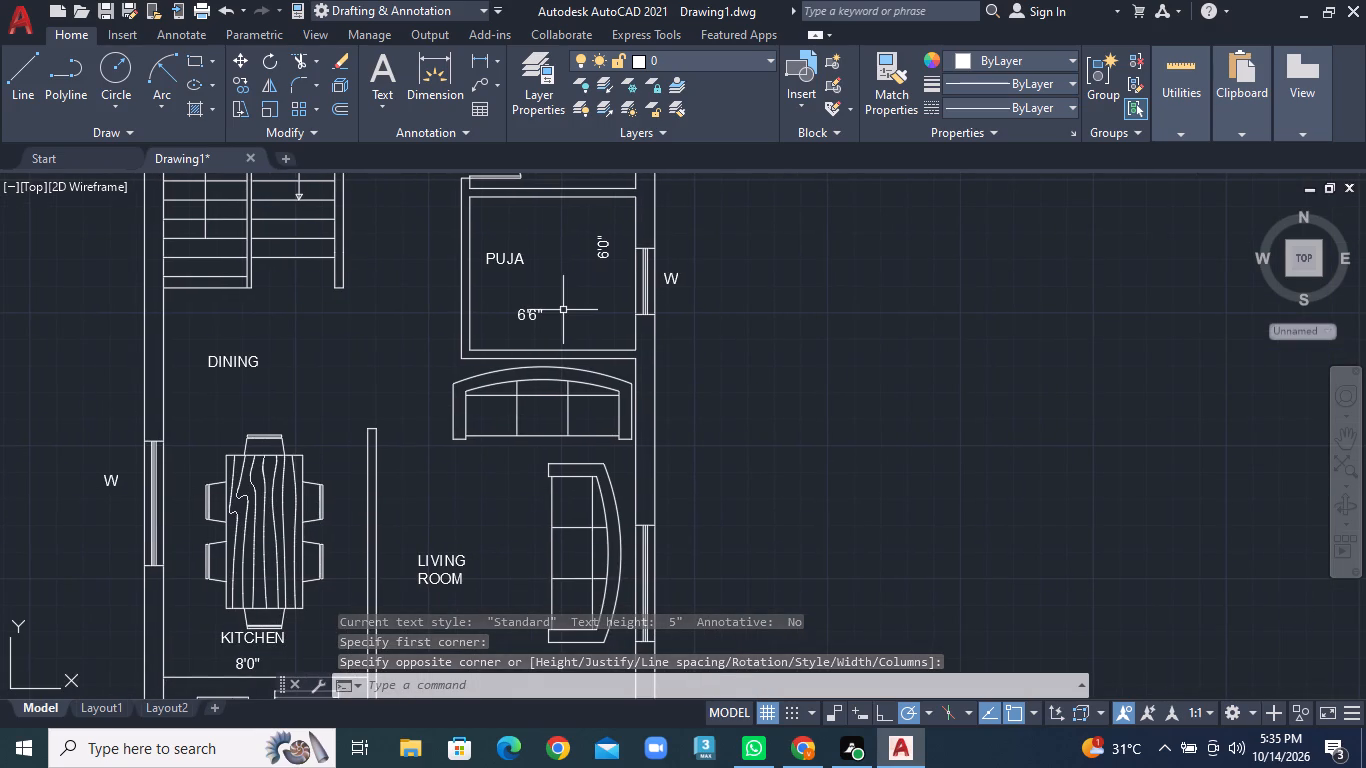
pyautogui.moveTo(568, 314); pyautogui.dragTo(580, 427, button='middle')
pyautogui.moveTo(625, 342); pyautogui.dragTo(646, 250, button='middle')
pyautogui.scroll(-1, 702, 427)
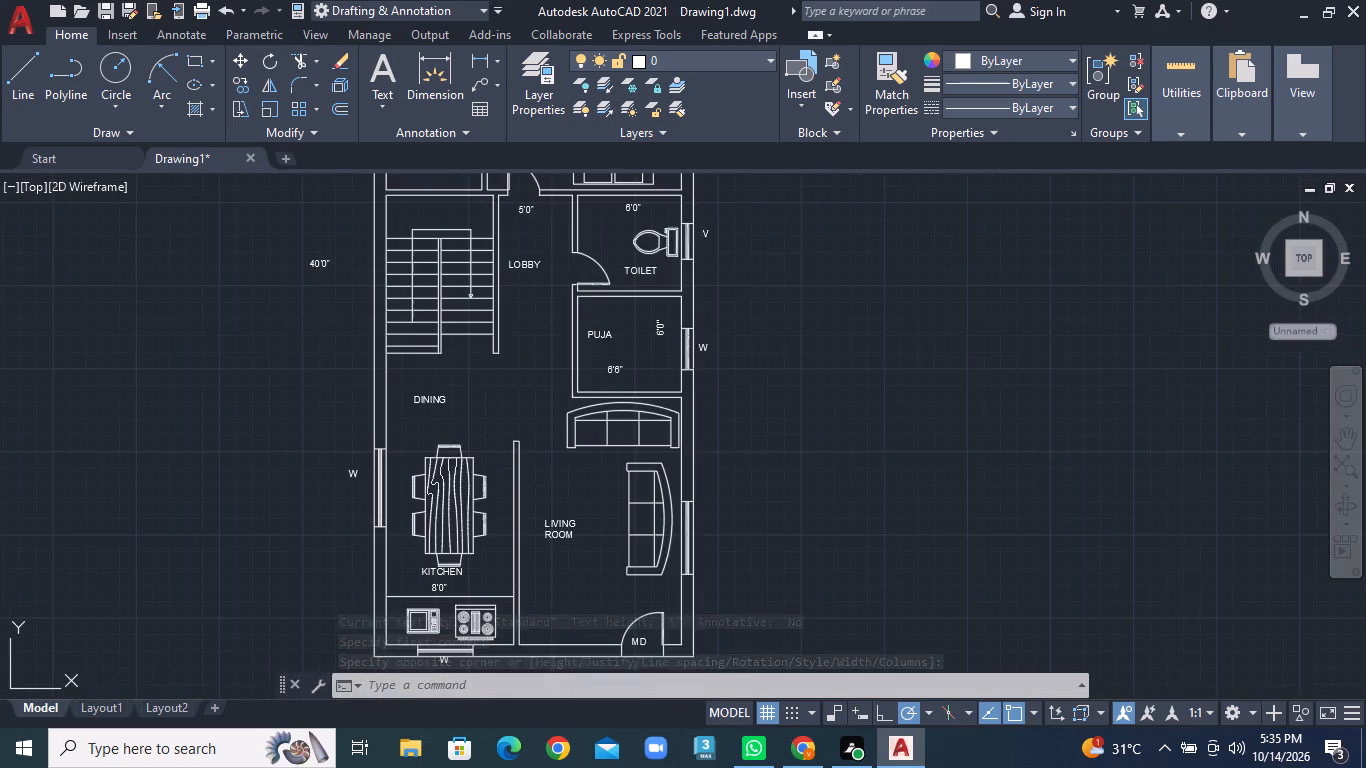
pyautogui.moveTo(715, 458); pyautogui.dragTo(661, 467, button='middle')
pyautogui.rightClick(663, 537)
pyautogui.click(768, 171)
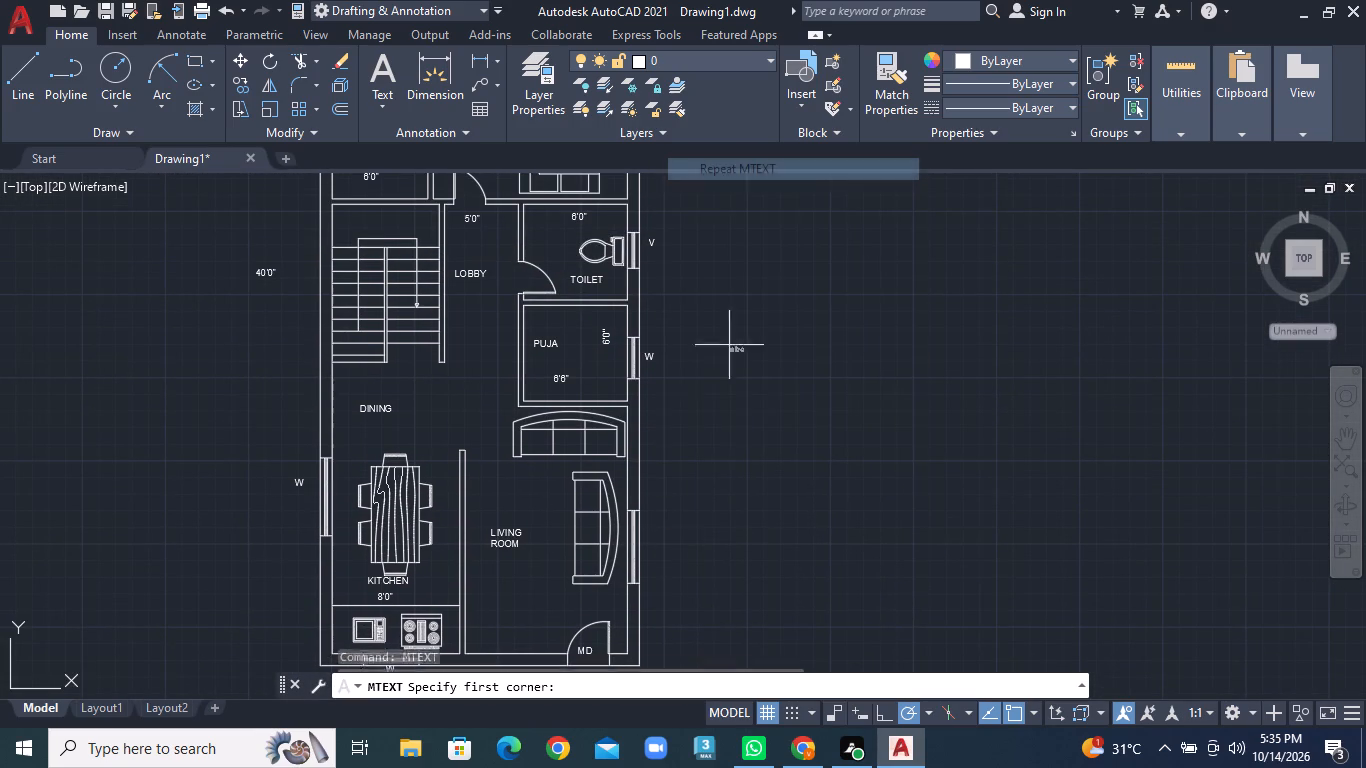
pyautogui.click(655, 531)
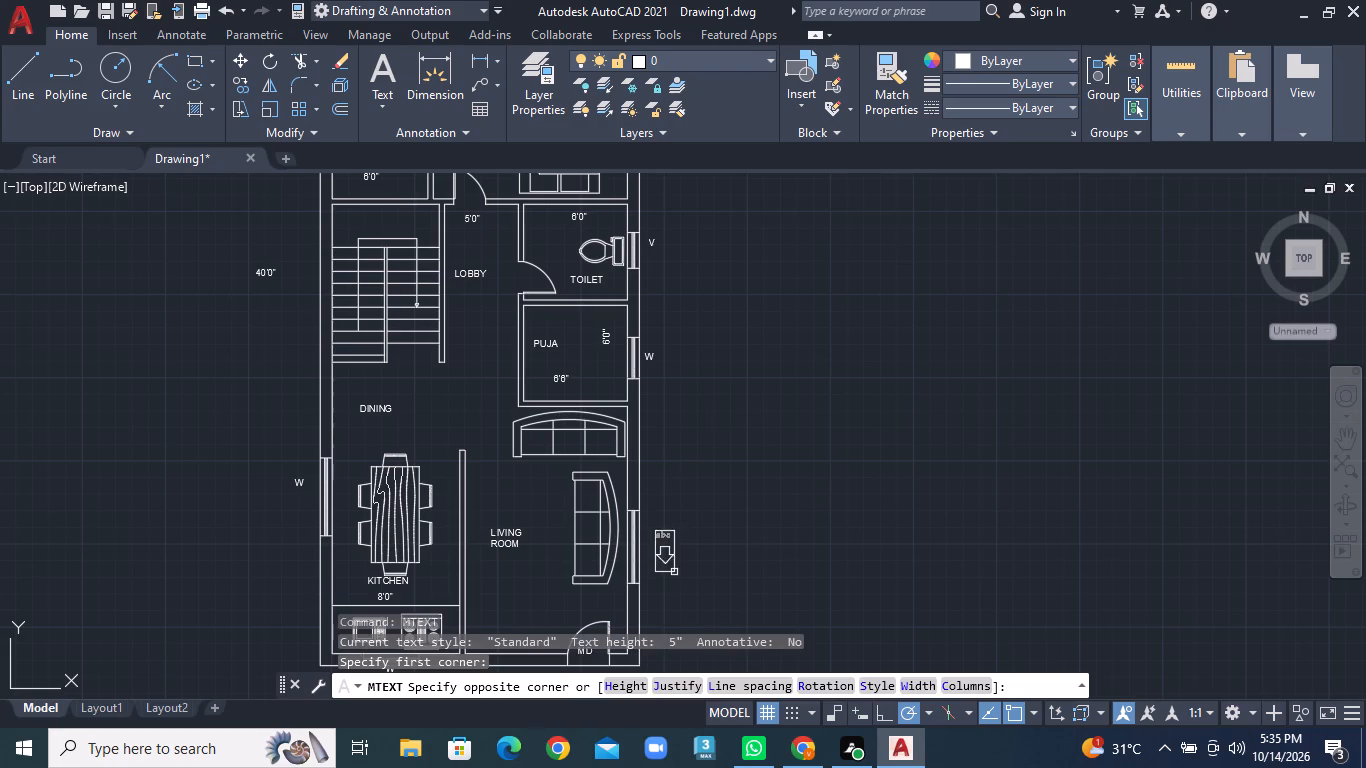
pyautogui.click(677, 579)
pyautogui.press('w')
pyautogui.click(728, 535)
# Review the whole floor plan, from the bedroom end to the kitchen and entrance, checking room names, dimensions and window tags.
pyautogui.moveTo(693, 387); pyautogui.dragTo(688, 387, button='middle')
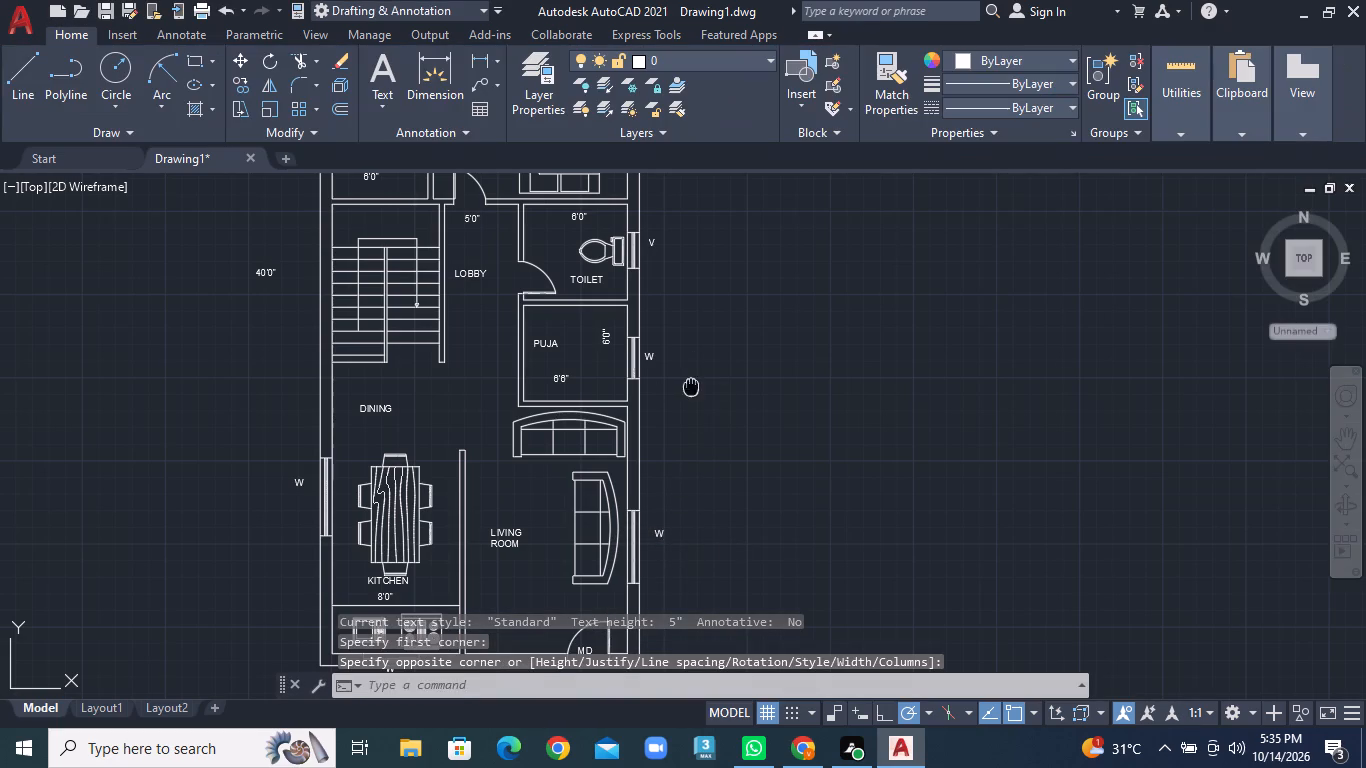
pyautogui.moveTo(688, 387); pyautogui.dragTo(667, 587, button='middle')
pyautogui.scroll(-1, 673, 482)
pyautogui.moveTo(658, 486); pyautogui.dragTo(696, 499, button='middle')
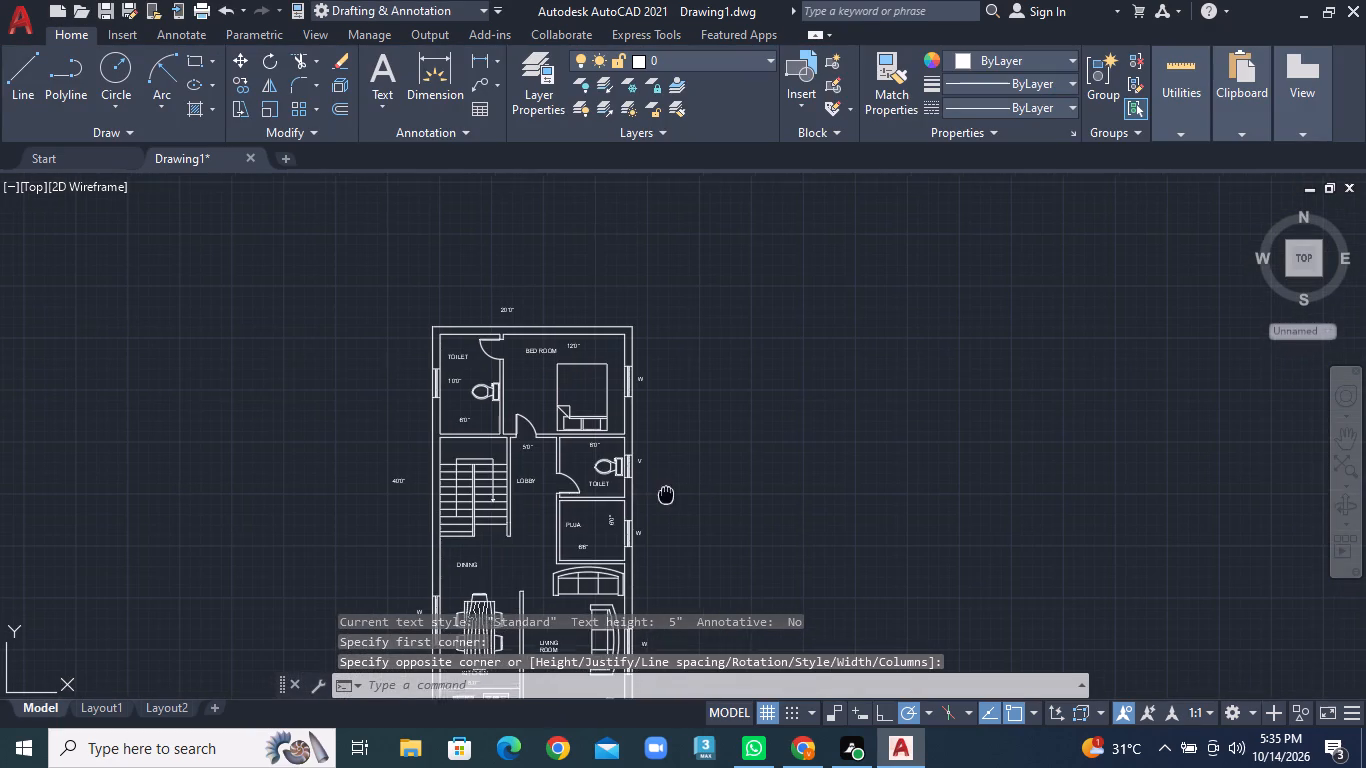
pyautogui.moveTo(696, 499); pyautogui.dragTo(801, 577, button='middle')
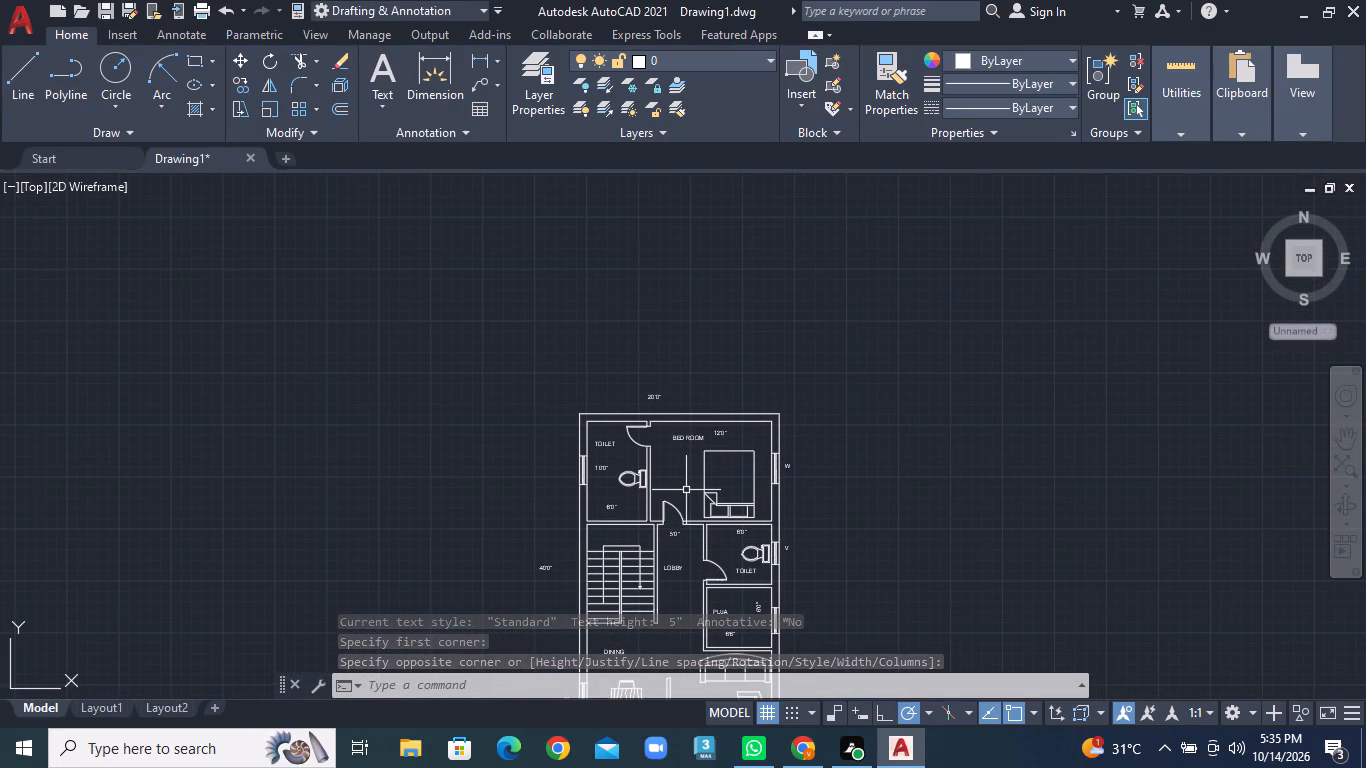
pyautogui.scroll(1, 733, 561)
pyautogui.moveTo(733, 561); pyautogui.dragTo(737, 257, button='middle')
pyautogui.moveTo(745, 476); pyautogui.dragTo(760, 335, button='middle')
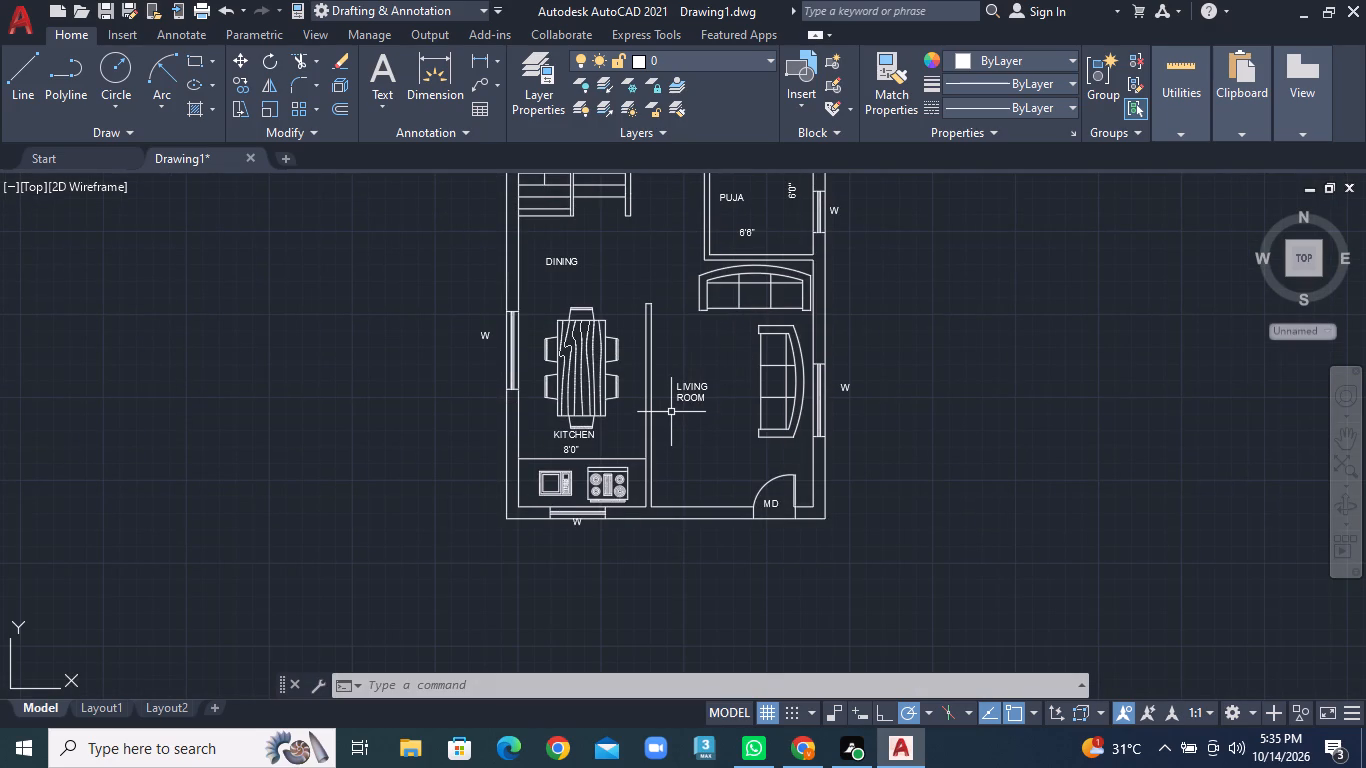
pyautogui.moveTo(531, 369); pyautogui.dragTo(579, 505, button='middle')
pyautogui.moveTo(605, 288); pyautogui.dragTo(555, 474, button='middle')
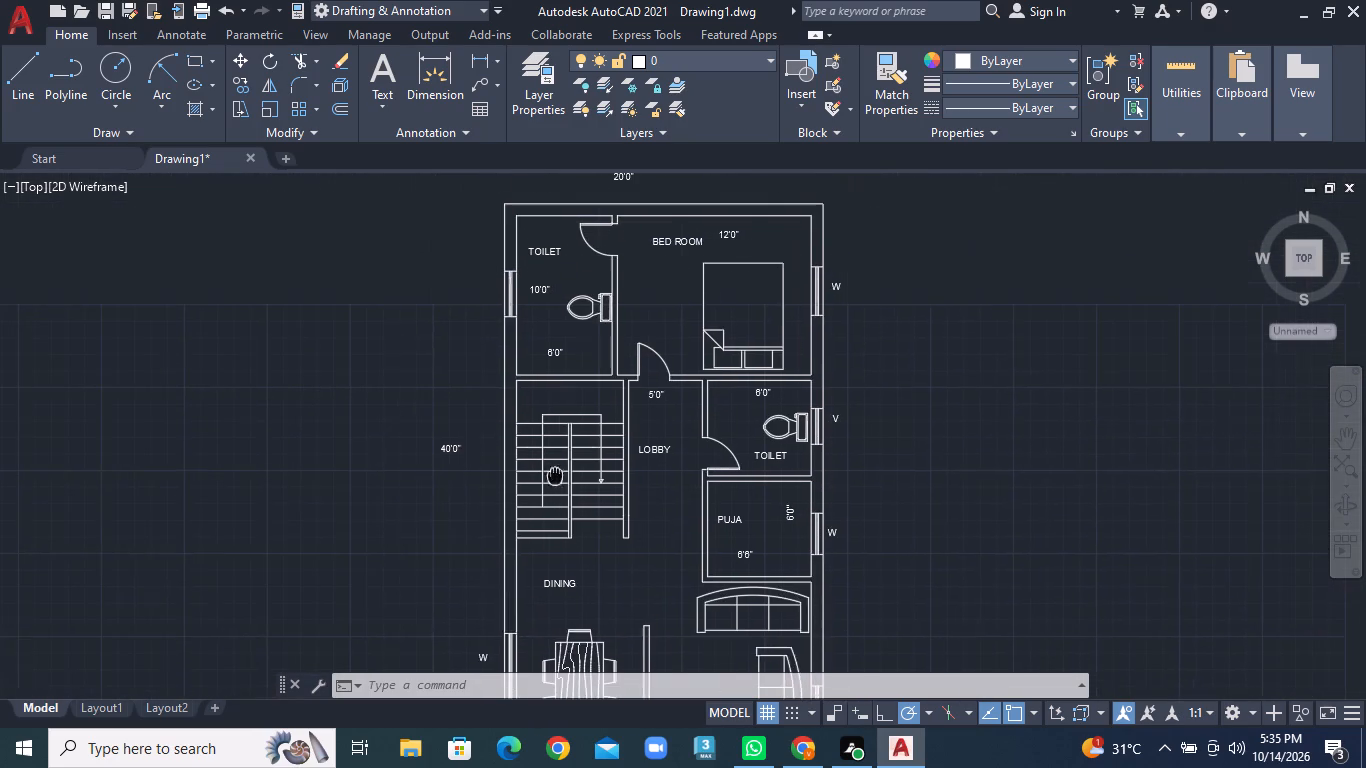
# Draw a short vertical extension line just above the outer wall's top-left corner, aligned with the outer wall face.
pyautogui.moveTo(616, 251); pyautogui.dragTo(602, 339, button='middle')
pyautogui.scroll(3, 603, 305)
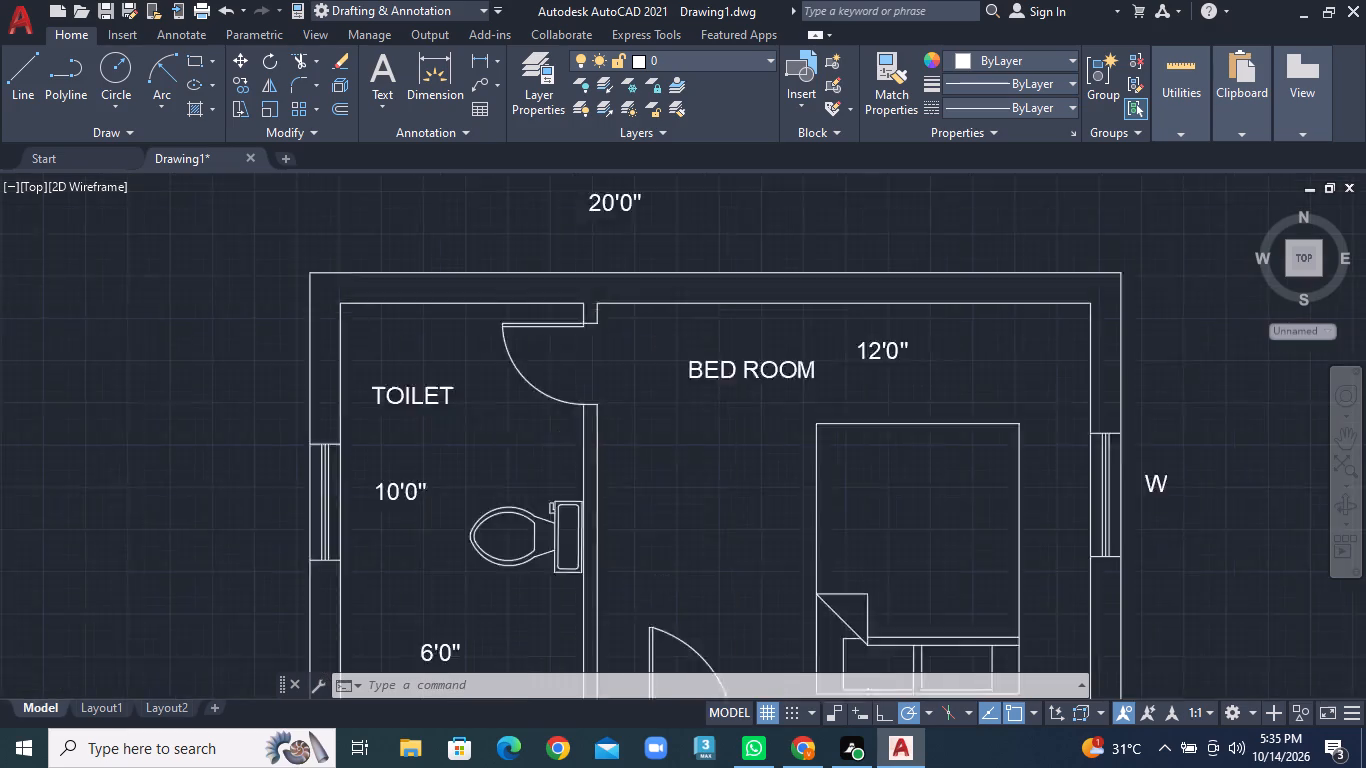
pyautogui.moveTo(629, 287); pyautogui.dragTo(541, 407, button='middle')
pyautogui.scroll(-1, 542, 395)
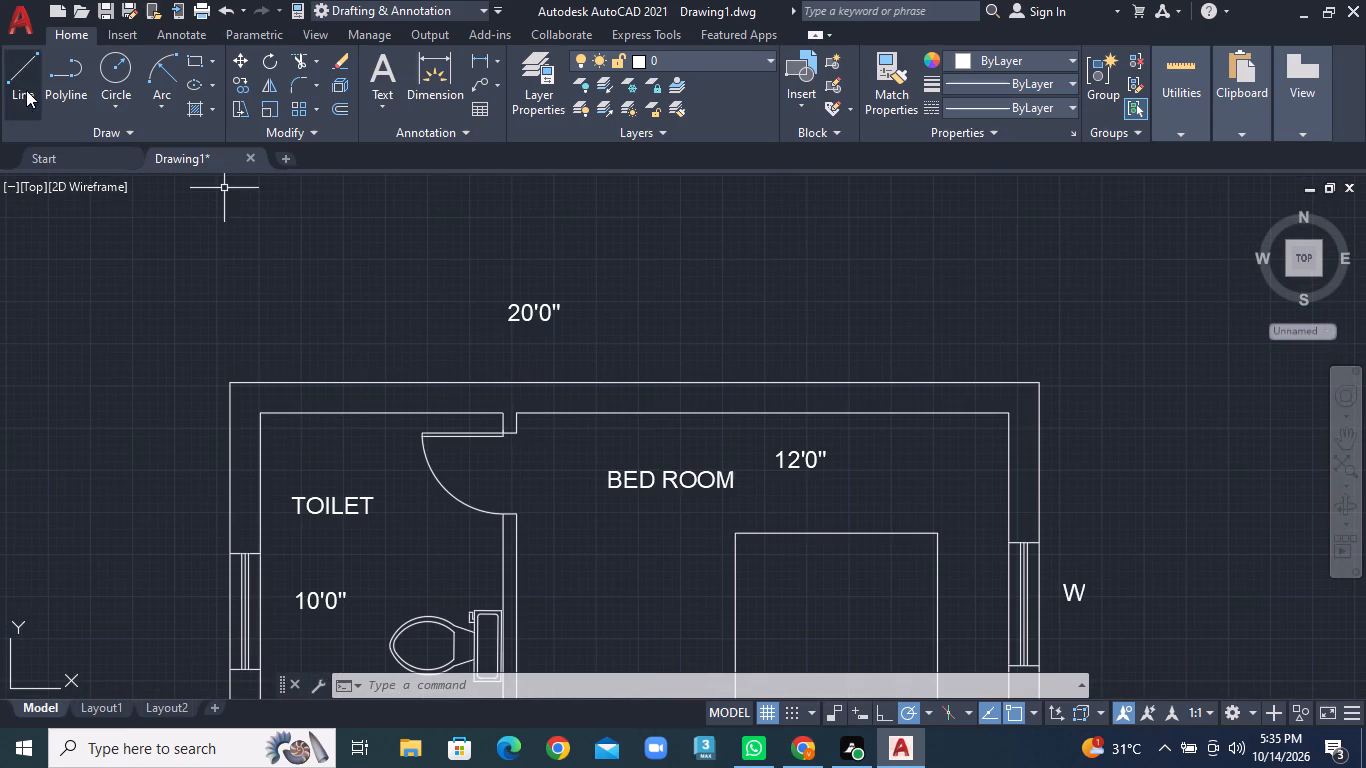
pyautogui.click(26, 85)
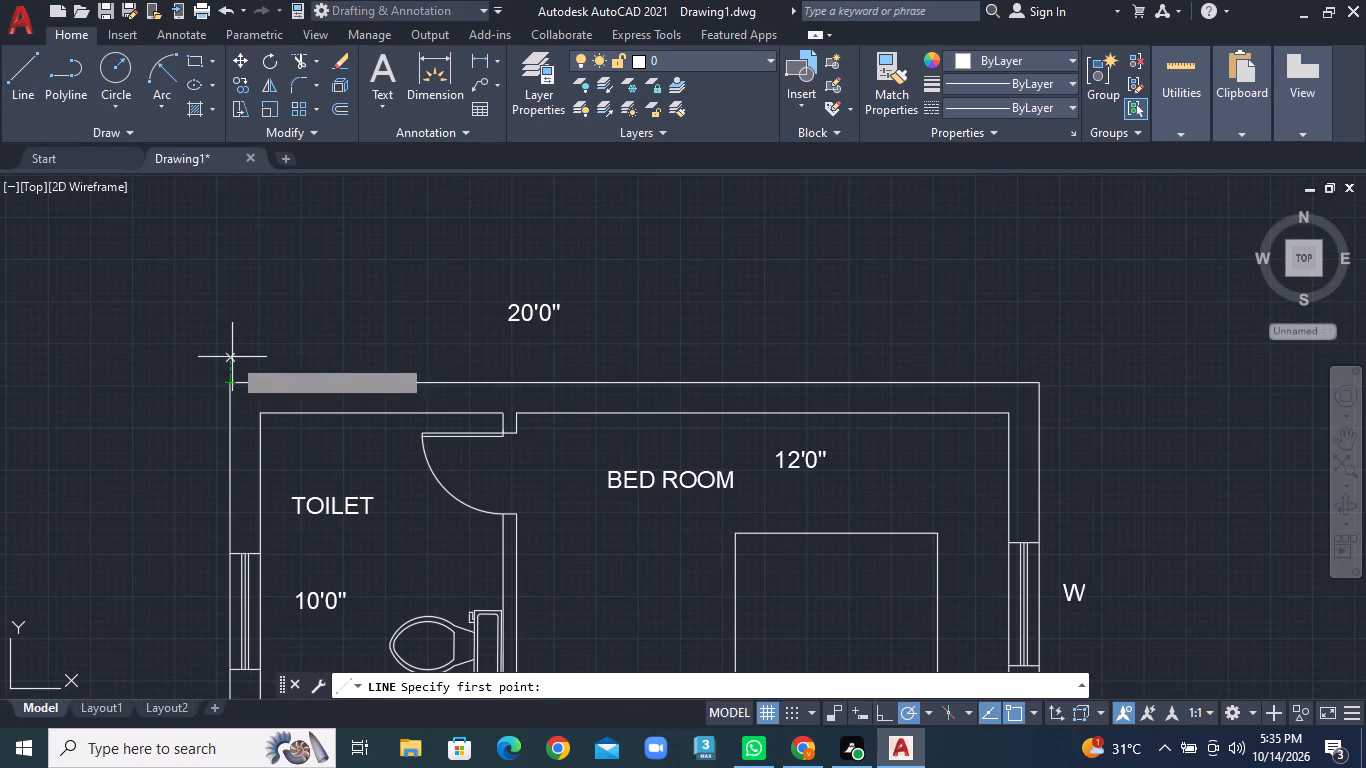
pyautogui.click(232, 357)
pyautogui.click(233, 316)
pyautogui.rightClick(234, 316)
pyautogui.click(283, 322)
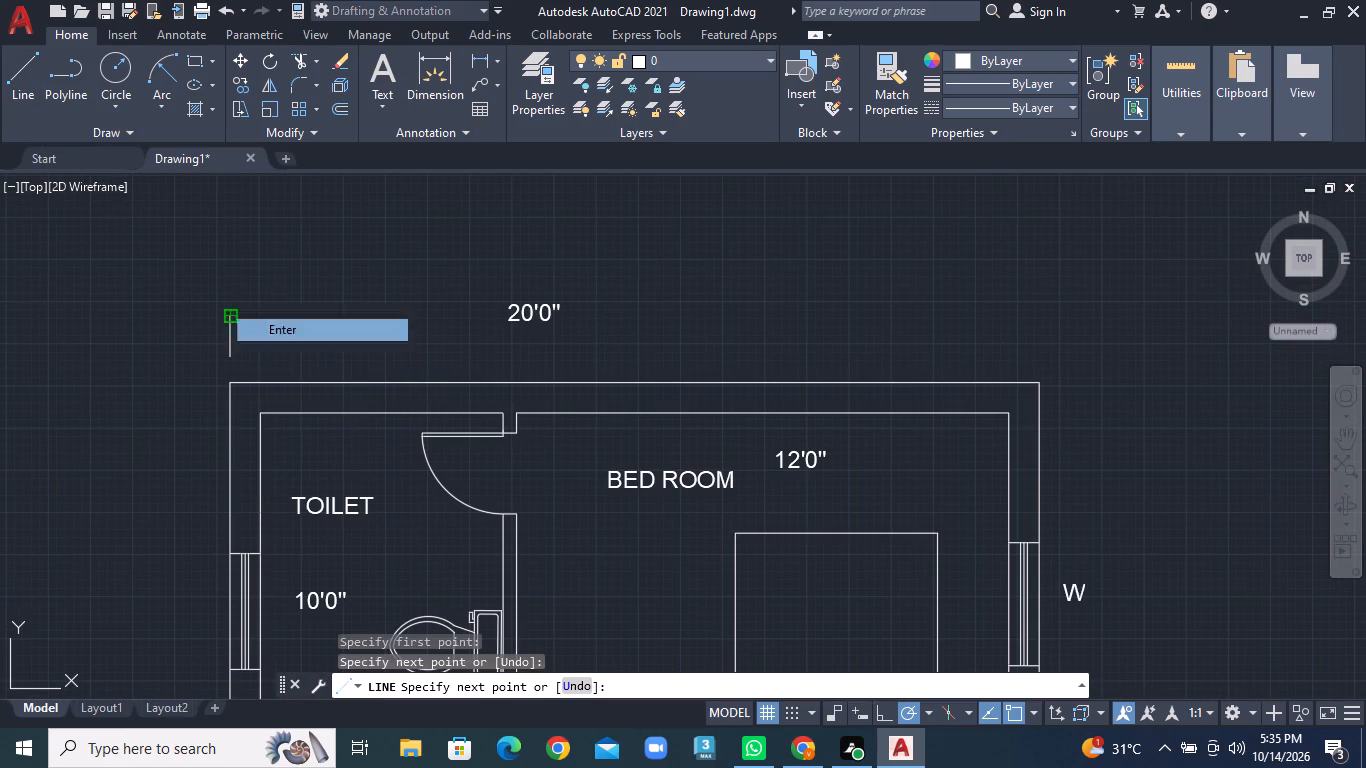
# Draw a matching short vertical extension line just above the outer wall's top-right corner.
pyautogui.click(8, 76)
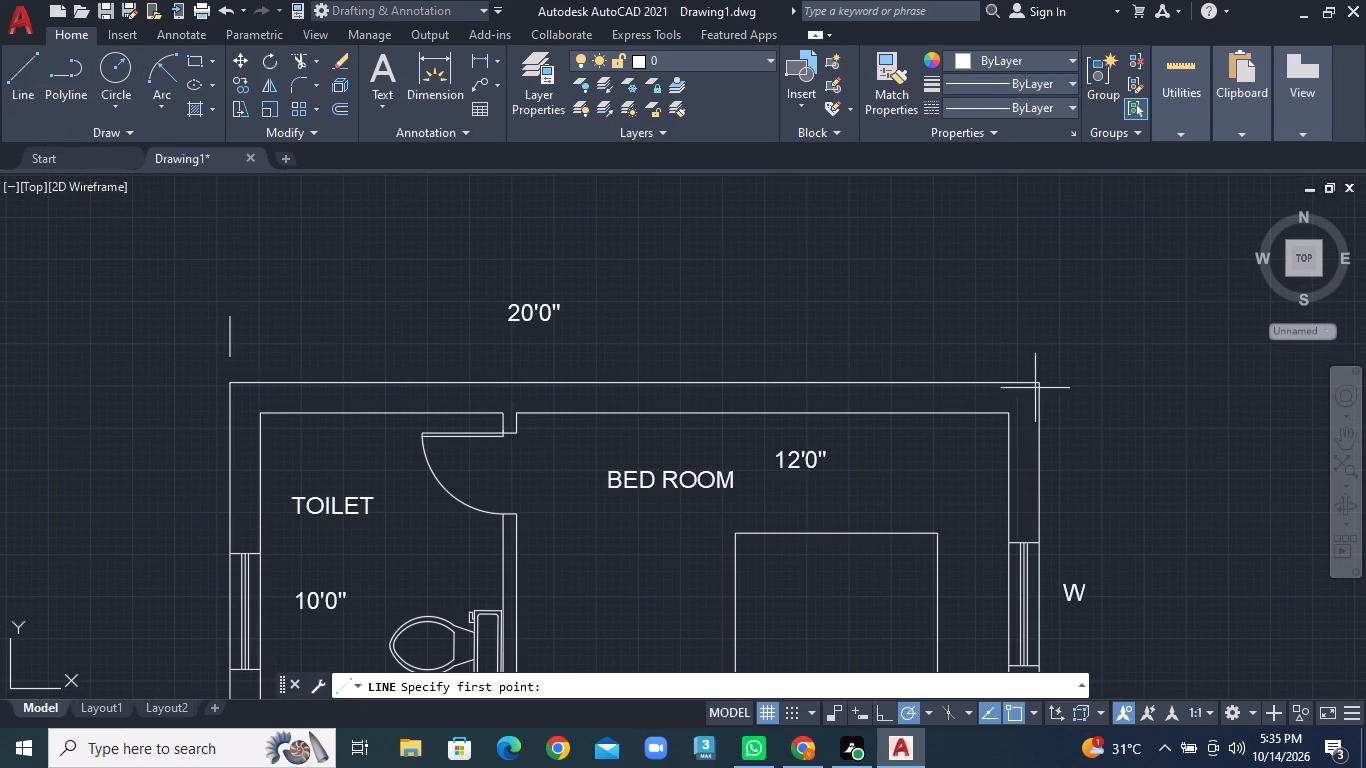
pyautogui.click(1039, 359)
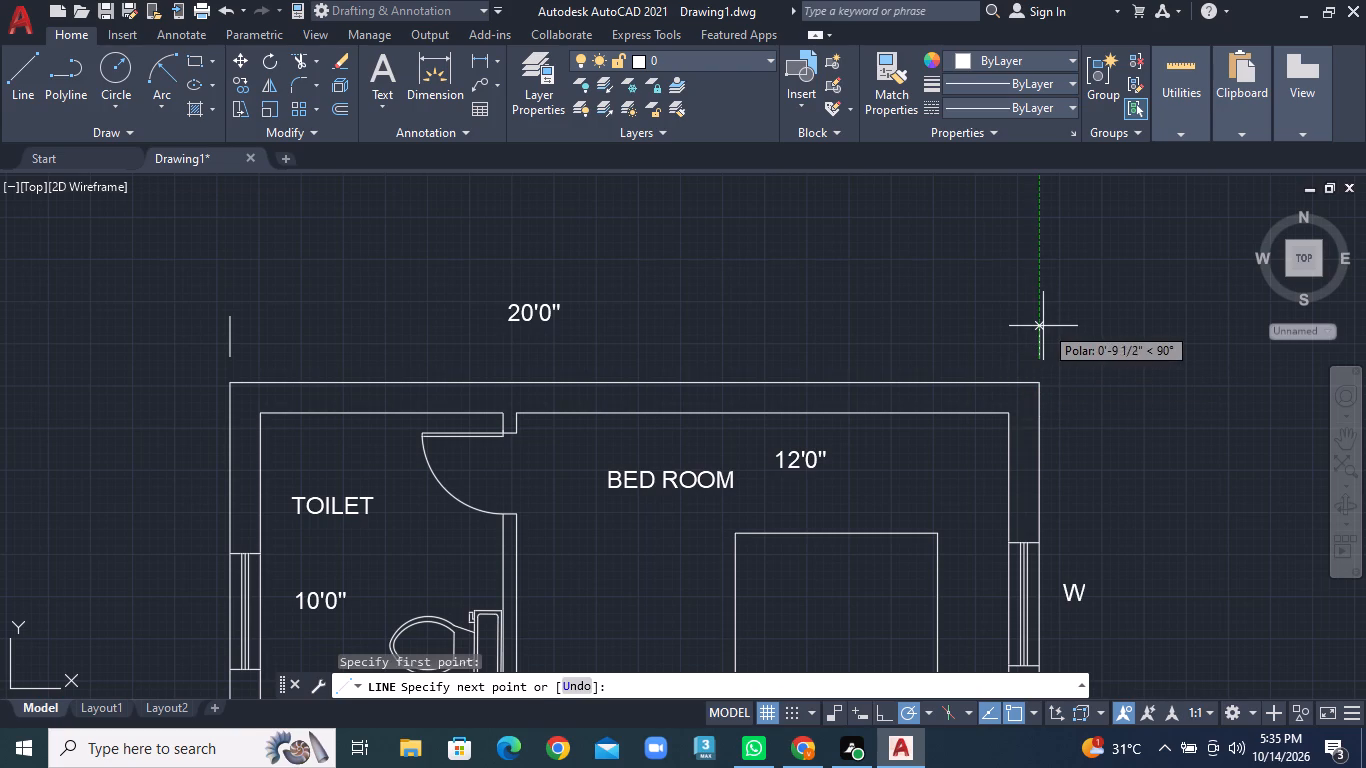
pyautogui.click(1044, 321)
pyautogui.rightClick(1044, 320)
pyautogui.click(1081, 336)
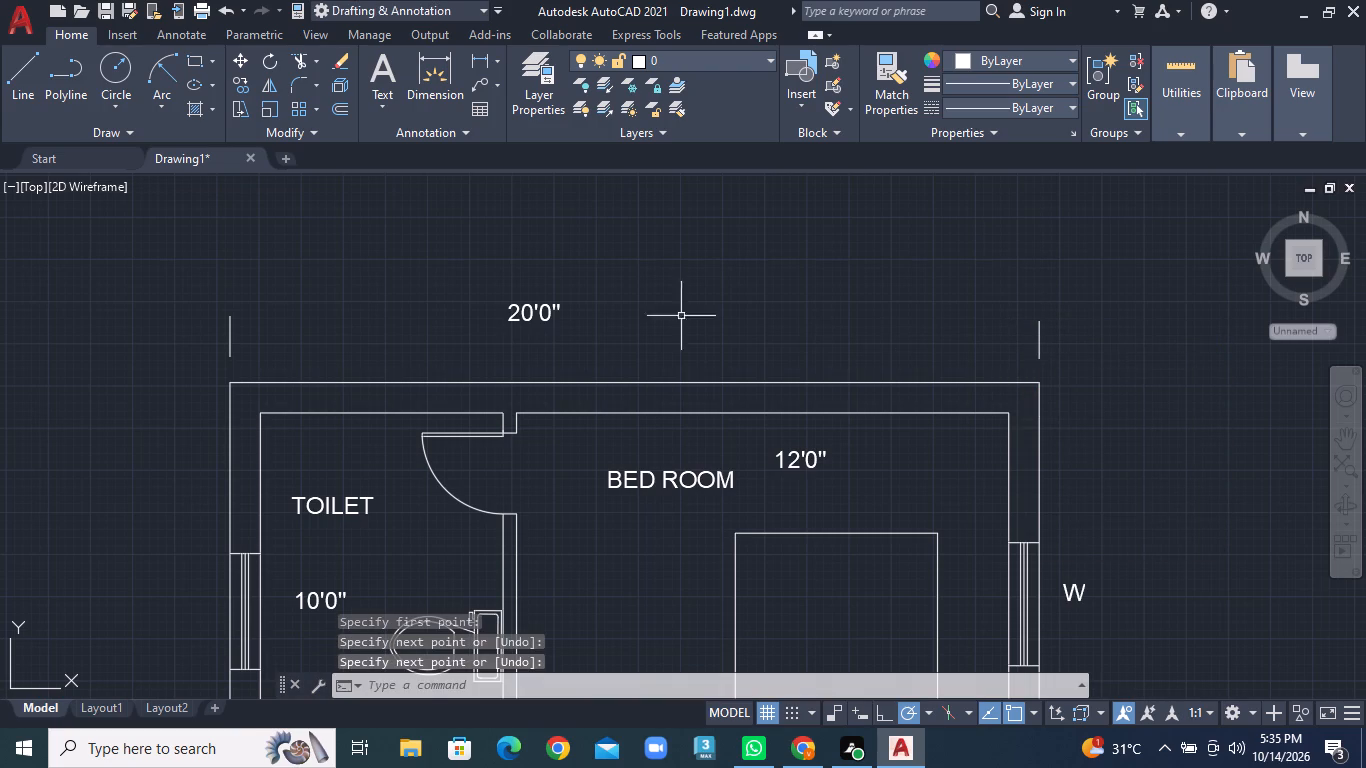
# Move the 20'0" text to about midway between the two extension lines above the plan.
pyautogui.click(527, 314)
pyautogui.rightClick(529, 312)
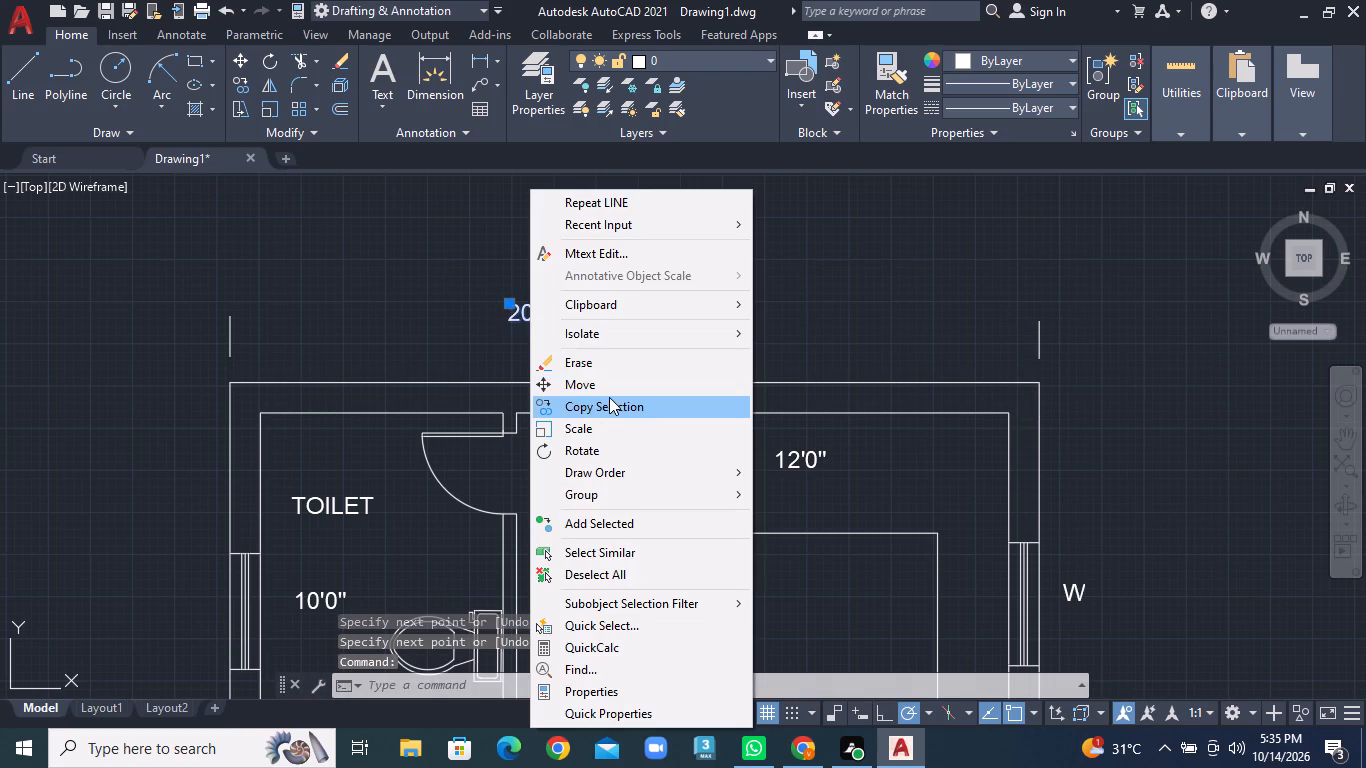
pyautogui.click(607, 386)
pyautogui.click(536, 316)
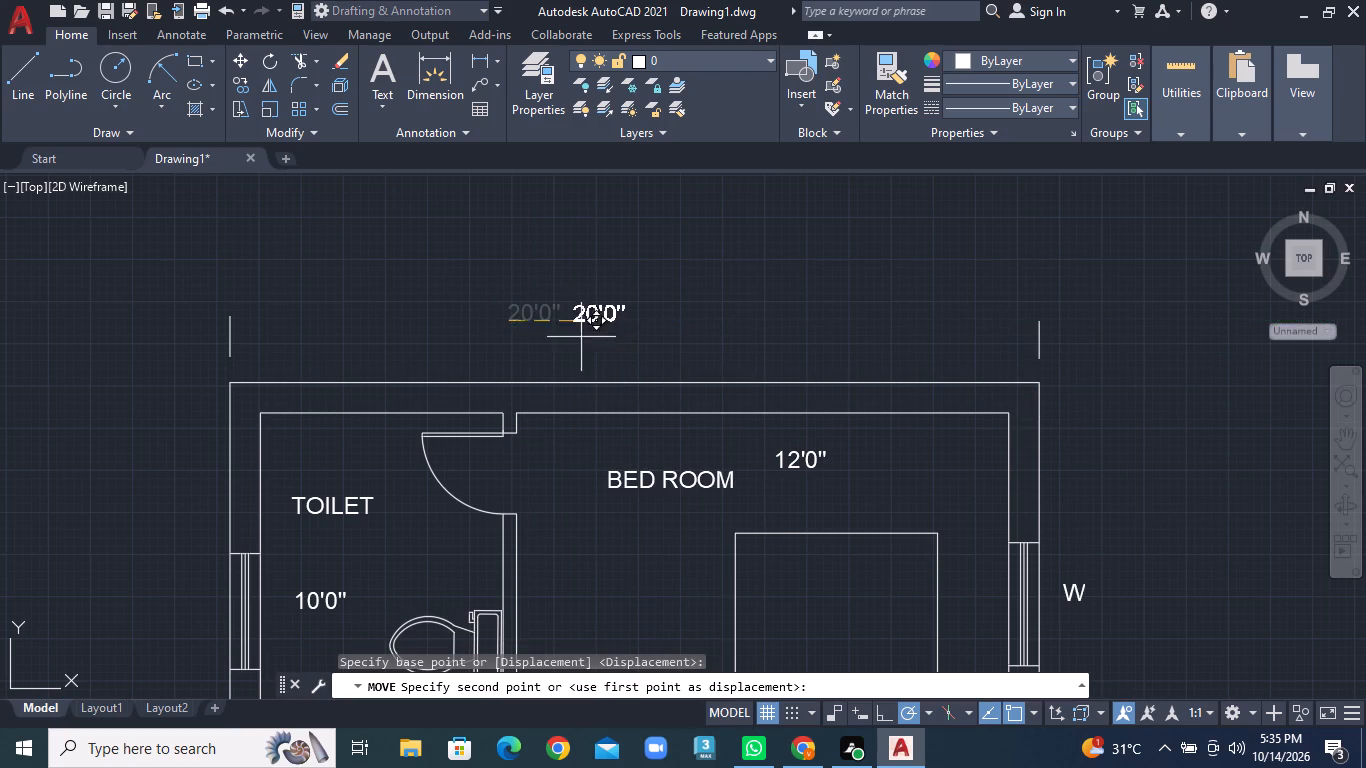
pyautogui.click(607, 343)
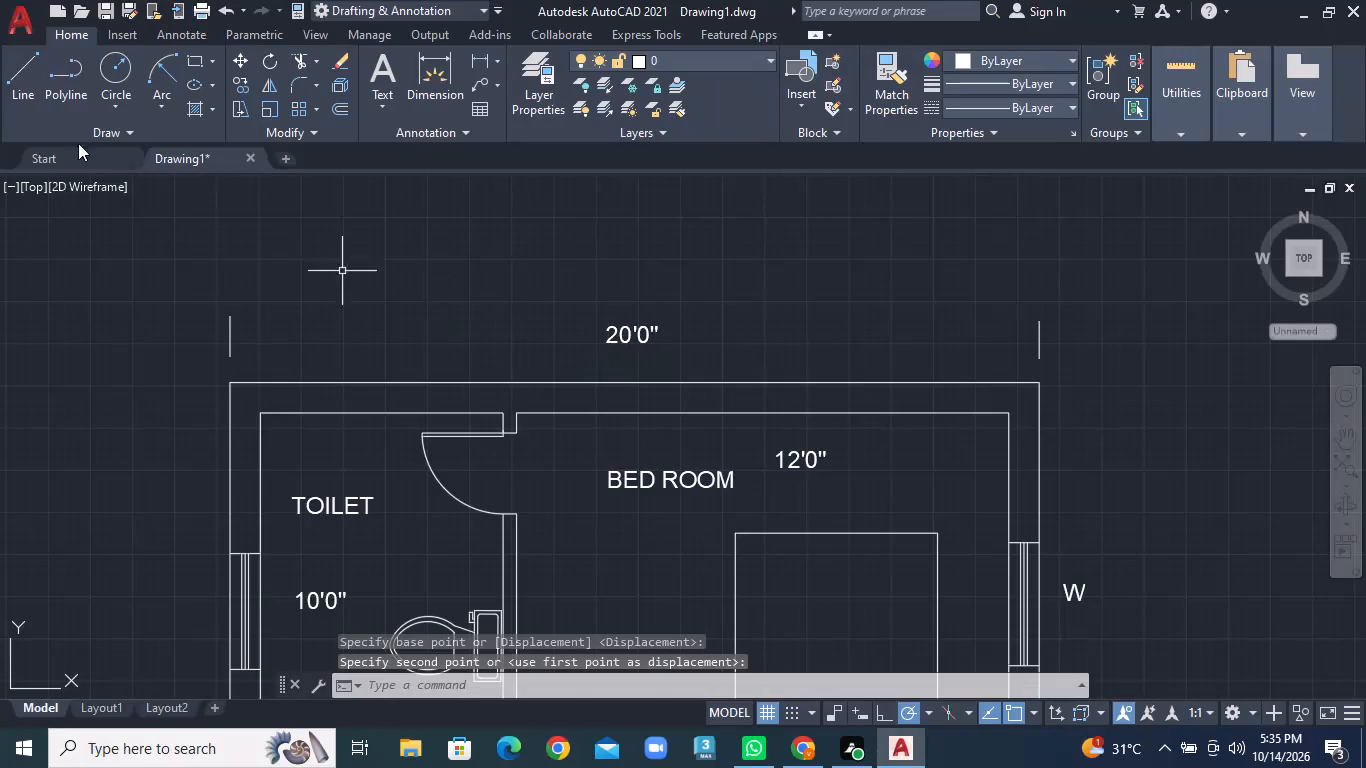
# Draw the overall-width dimension line in two horizontal segments, running from each extension line to either side of the 20'0" text.
pyautogui.click(24, 86)
pyautogui.click(232, 336)
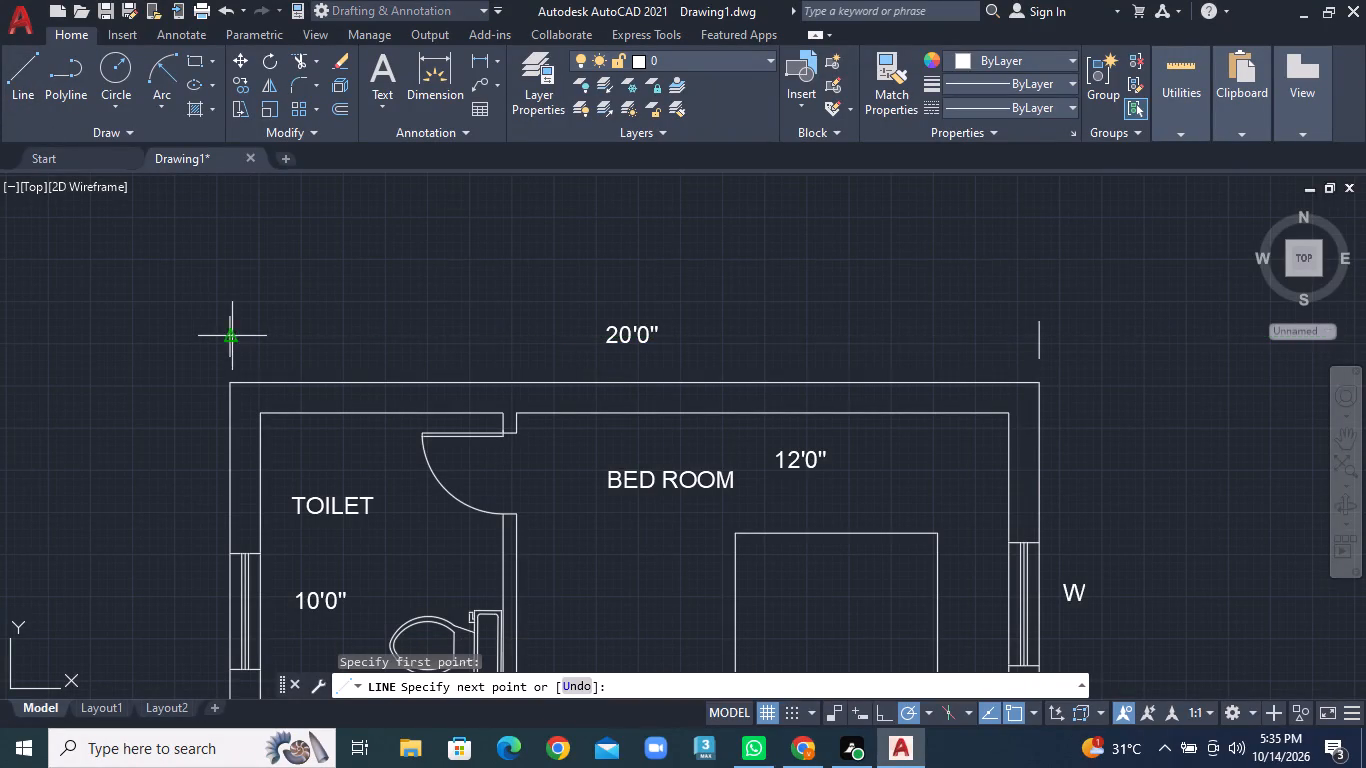
pyautogui.click(586, 335)
pyautogui.rightClick(586, 335)
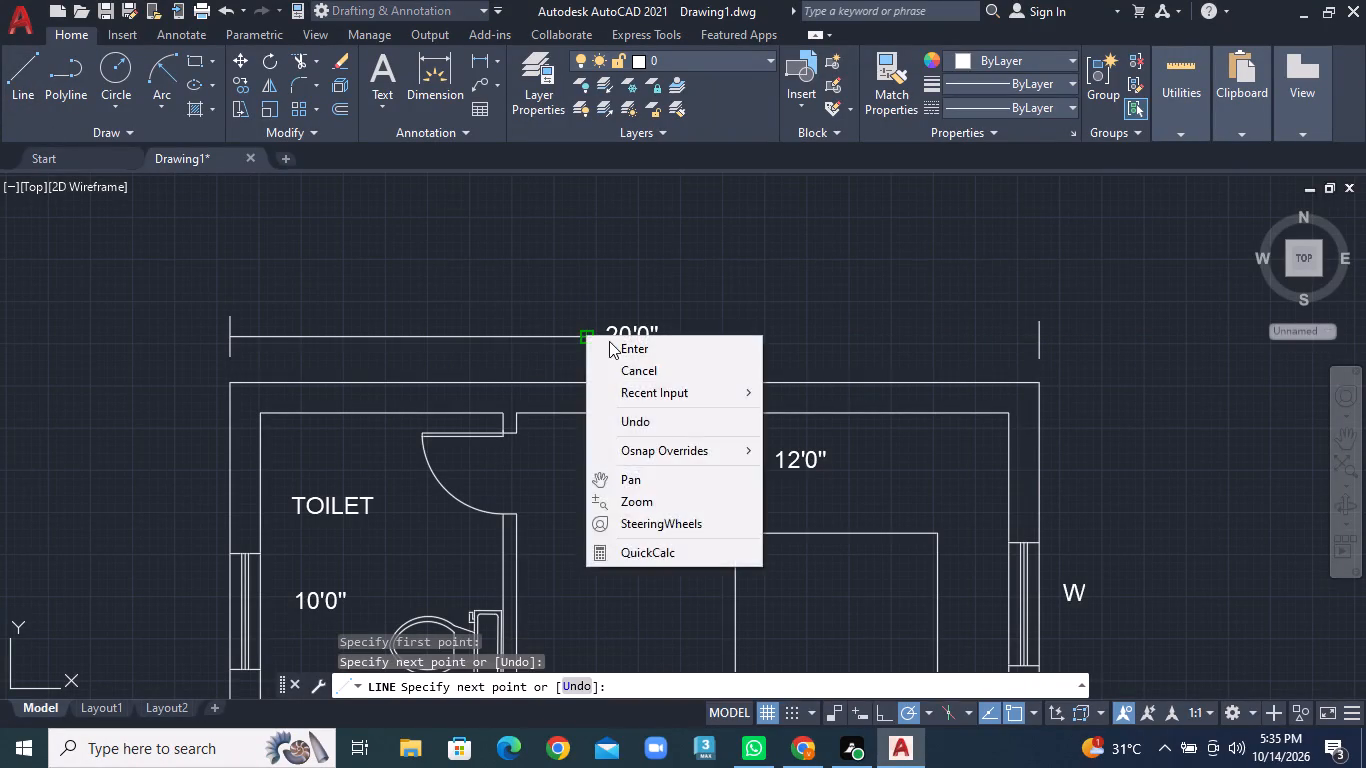
pyautogui.click(610, 341)
pyautogui.click(30, 83)
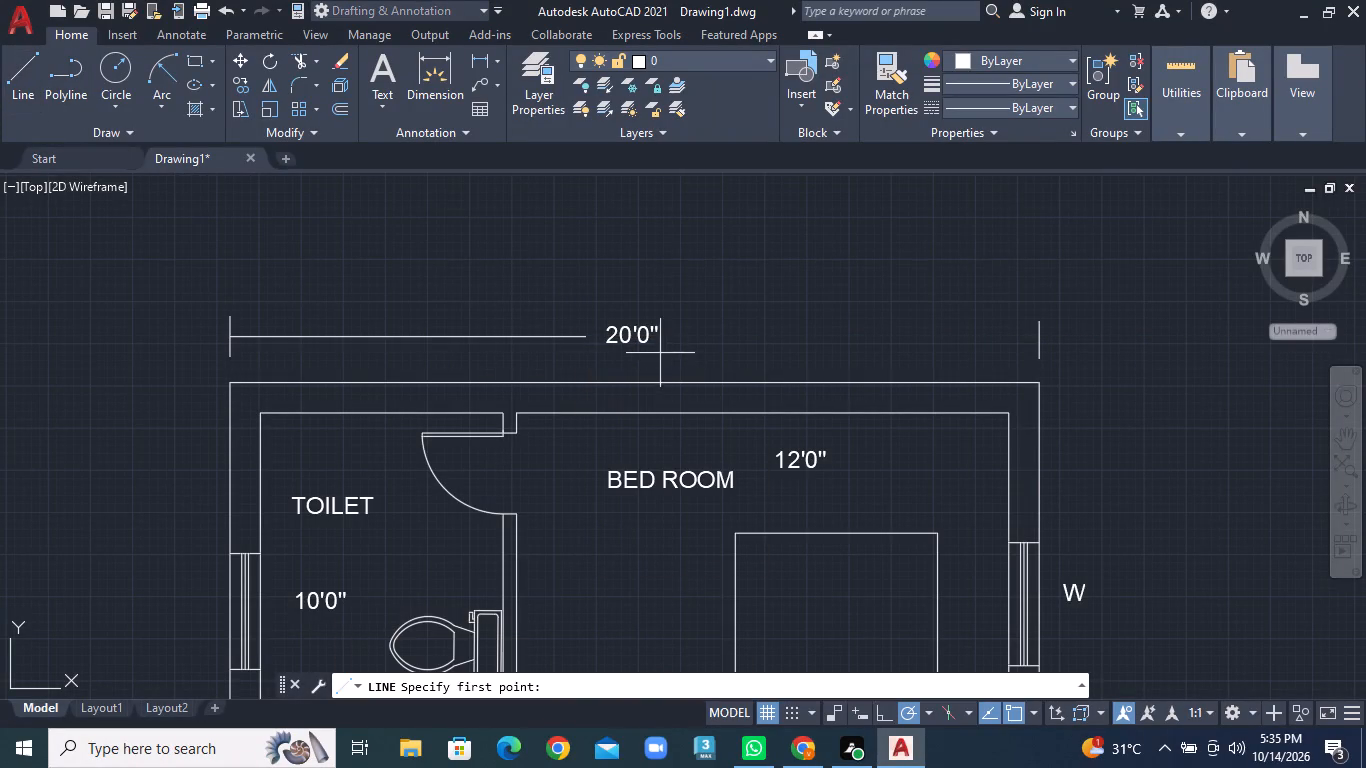
pyautogui.click(677, 339)
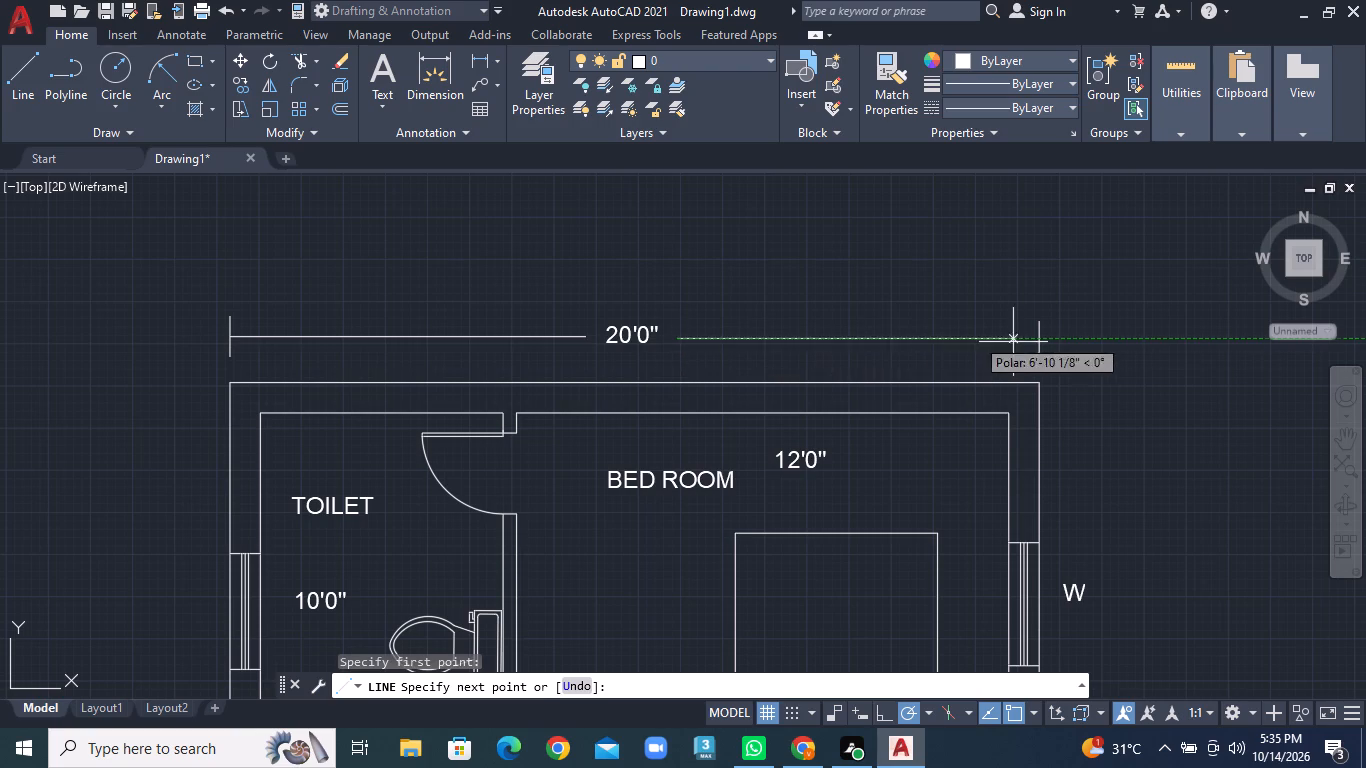
pyautogui.click(1040, 345)
pyautogui.rightClick(1040, 345)
pyautogui.click(1072, 365)
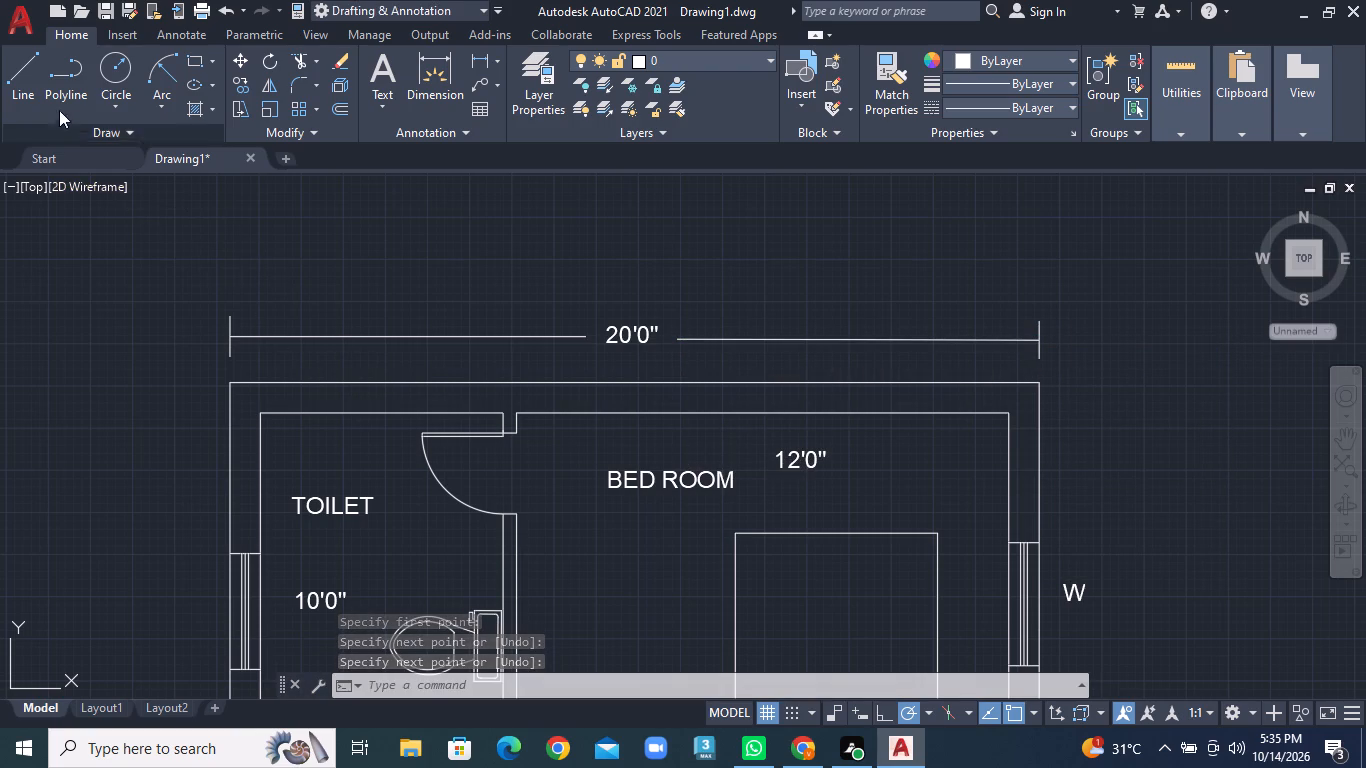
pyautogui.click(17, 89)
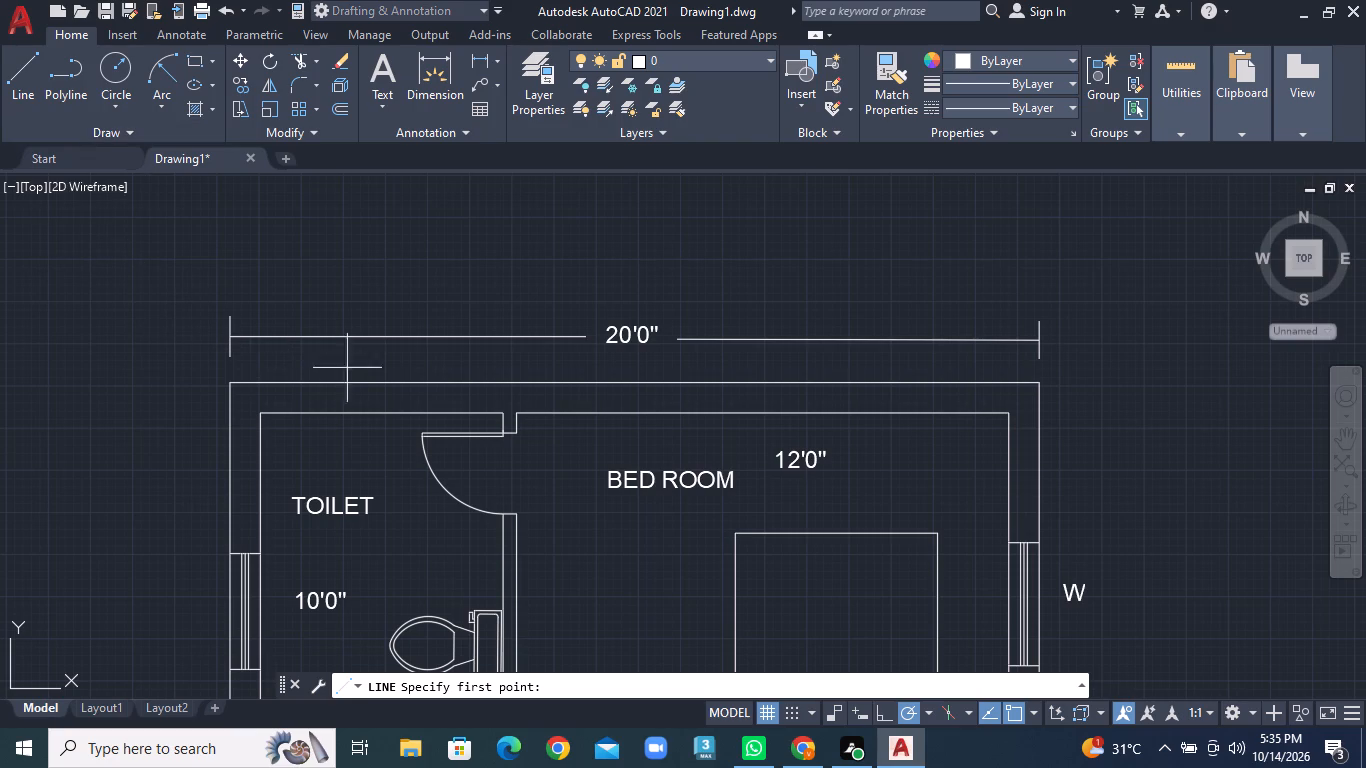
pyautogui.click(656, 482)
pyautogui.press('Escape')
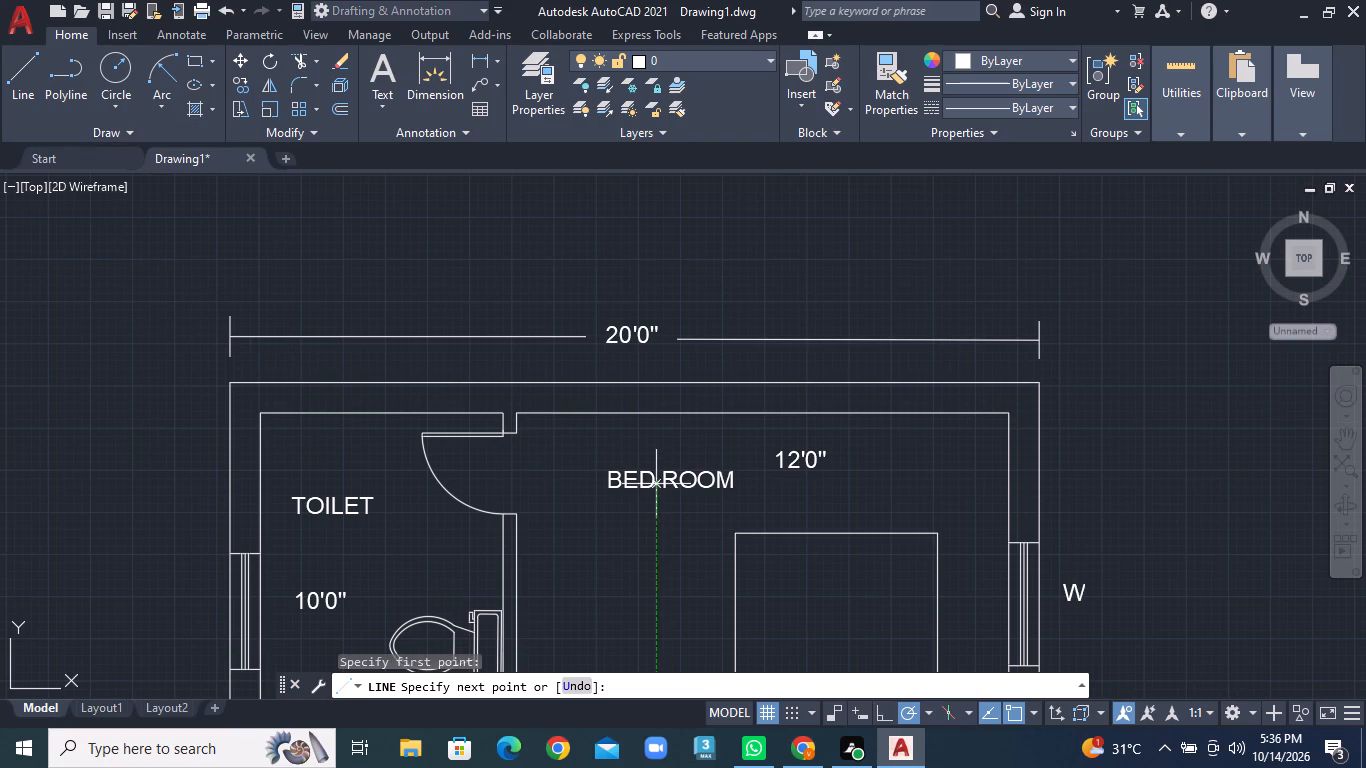
# Move the BED ROOM label down into the open floor space between the toilet partition and the bed.
pyautogui.click(661, 475)
pyautogui.rightClick(661, 475)
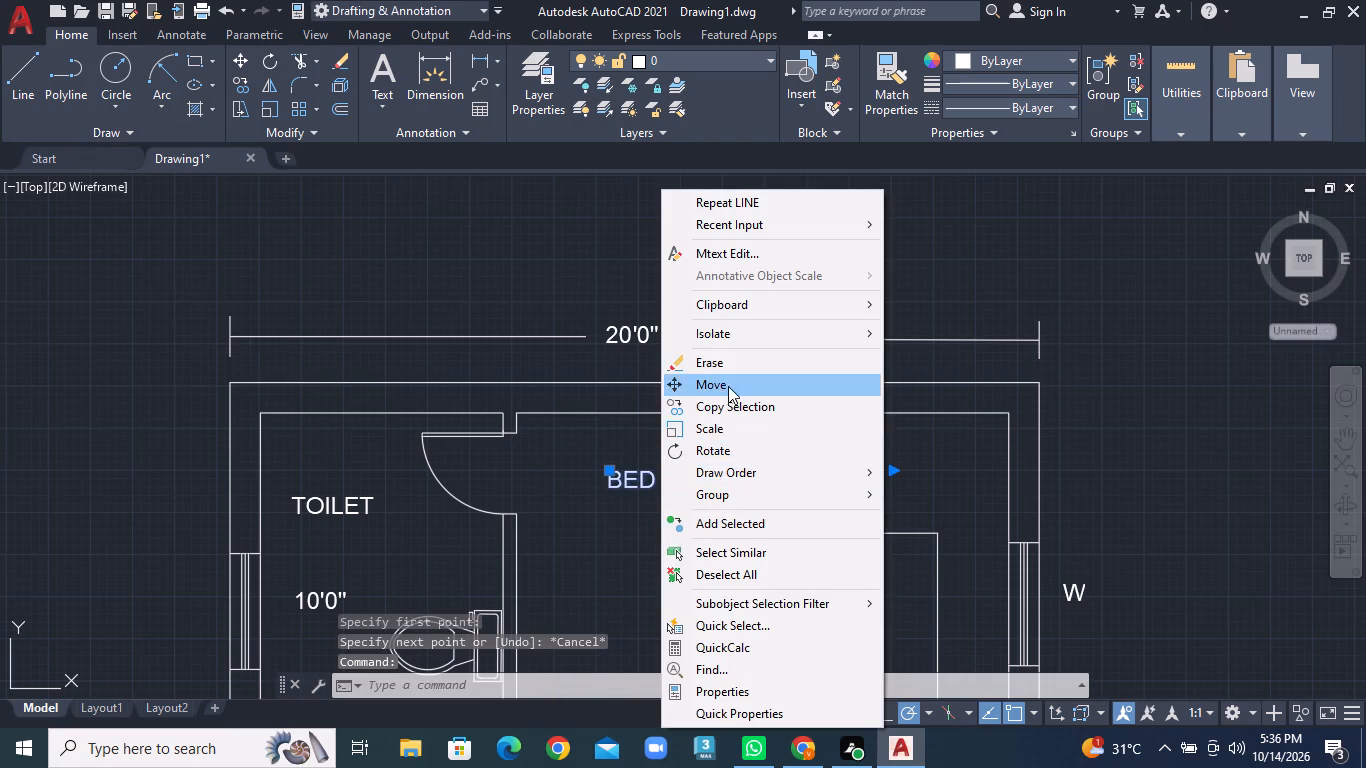
pyautogui.click(728, 386)
pyautogui.click(648, 483)
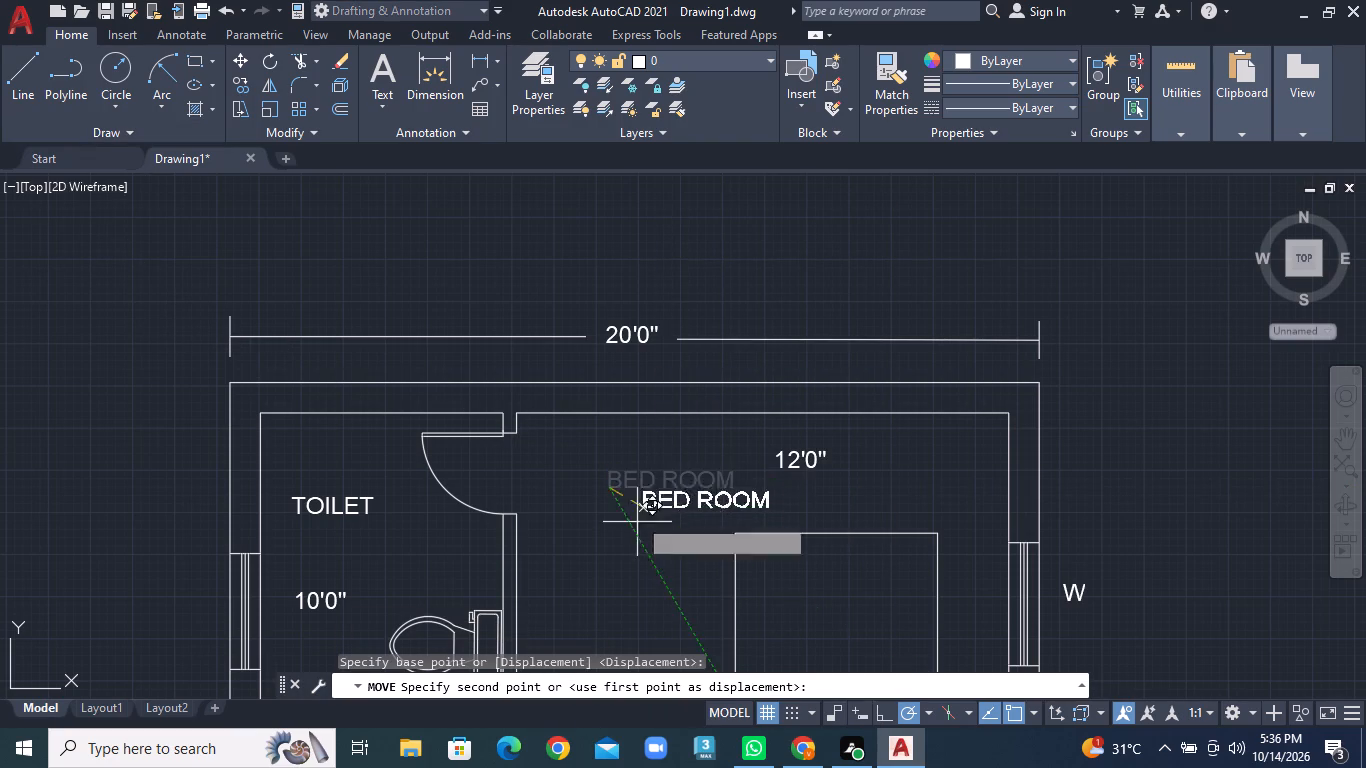
pyautogui.click(570, 583)
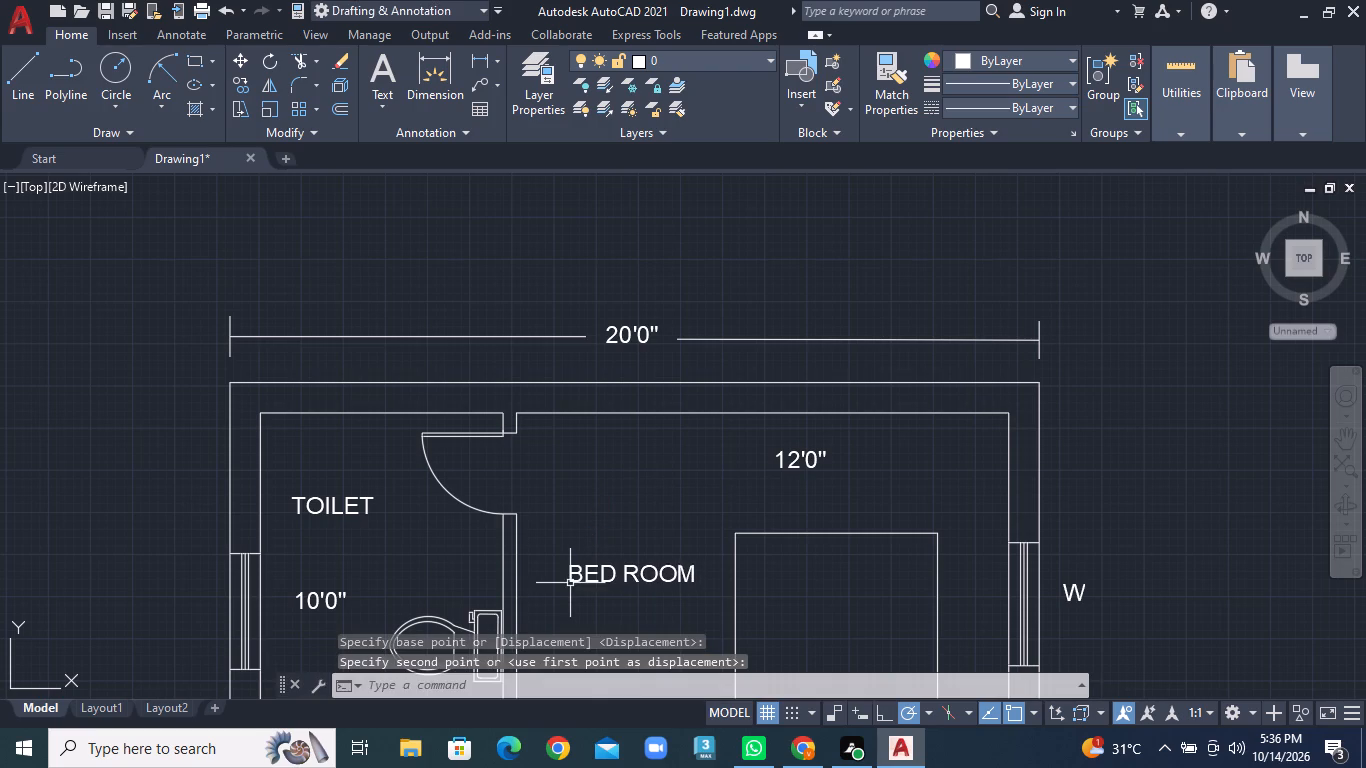
# Draw the bedroom's horizontal dimension line above the bed in two segments, from the toilet partition and the outer wall, leaving a text gap.
pyautogui.moveTo(559, 501); pyautogui.dragTo(556, 389, button='middle')
pyautogui.click(16, 85)
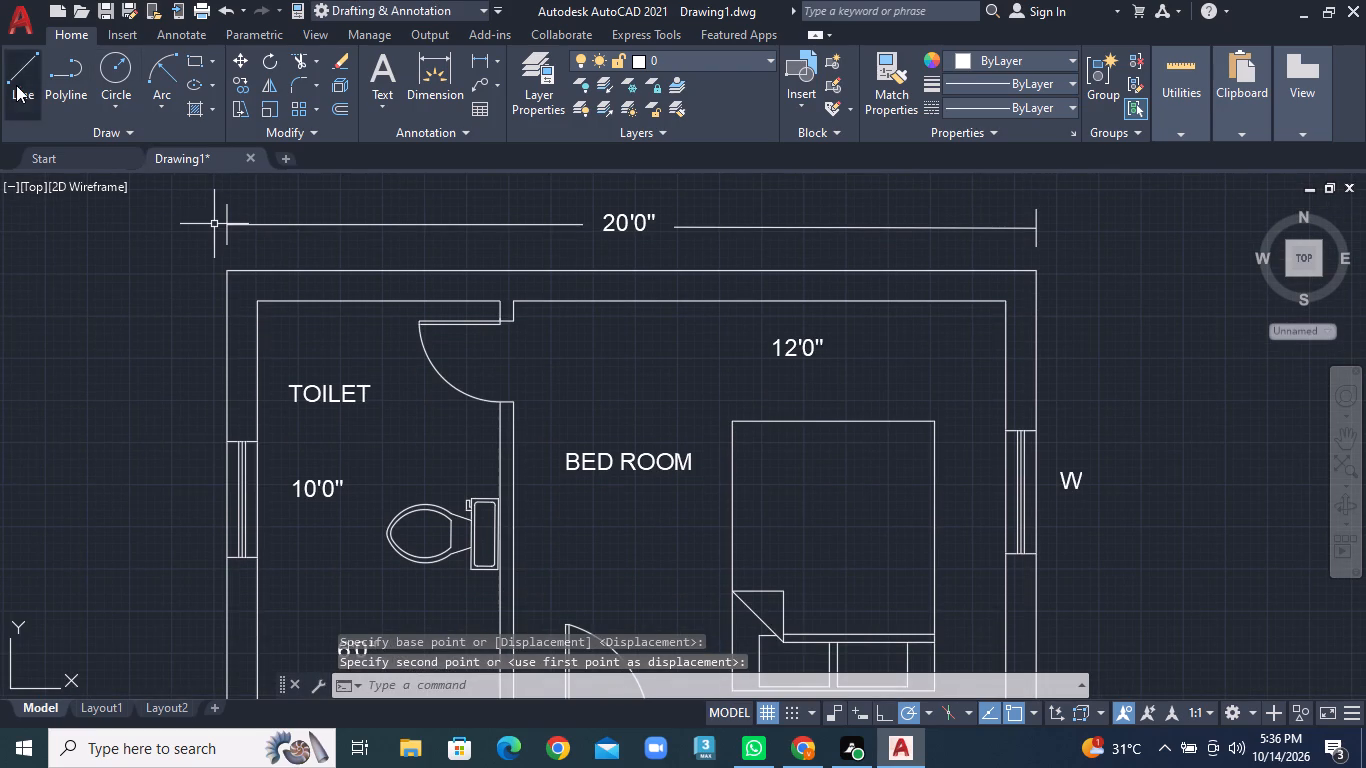
pyautogui.click(513, 403)
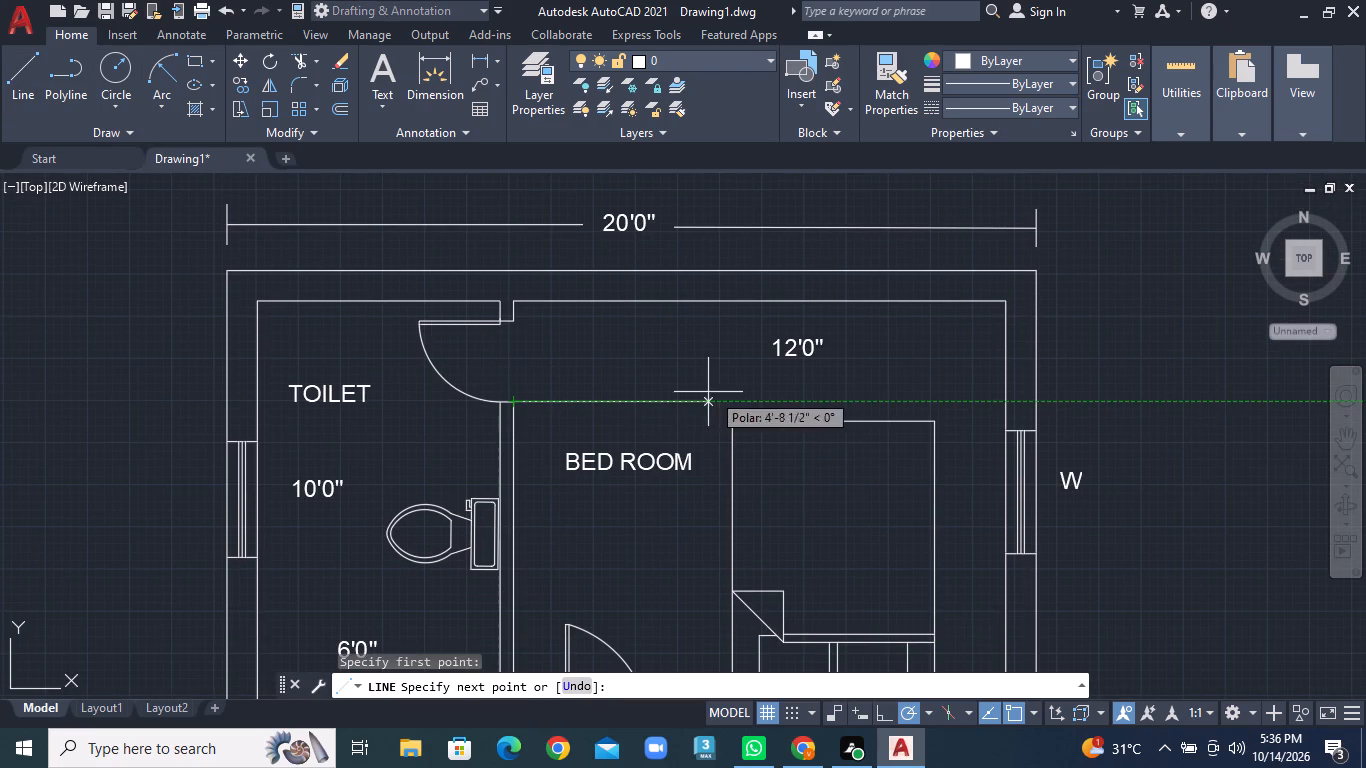
pyautogui.click(711, 392)
pyautogui.rightClick(711, 392)
pyautogui.click(747, 396)
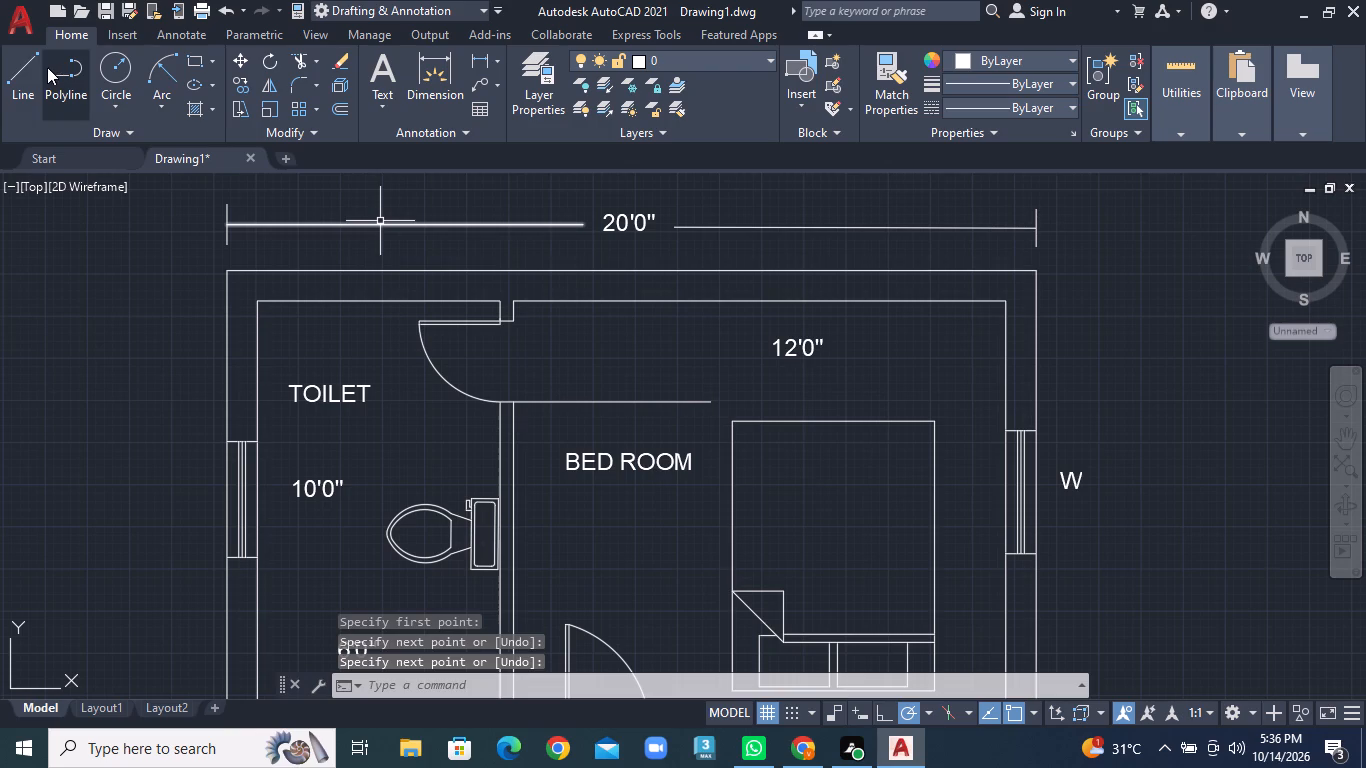
pyautogui.click(30, 64)
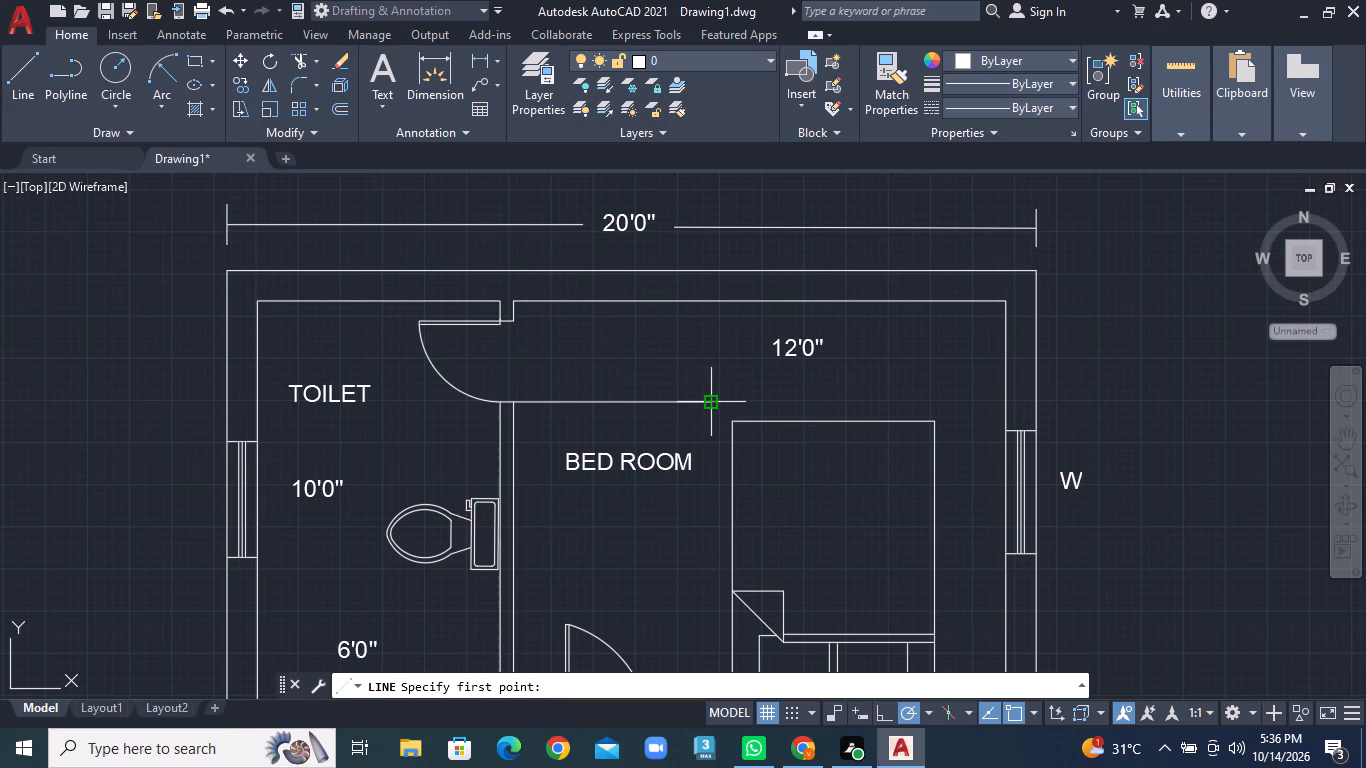
pyautogui.click(808, 403)
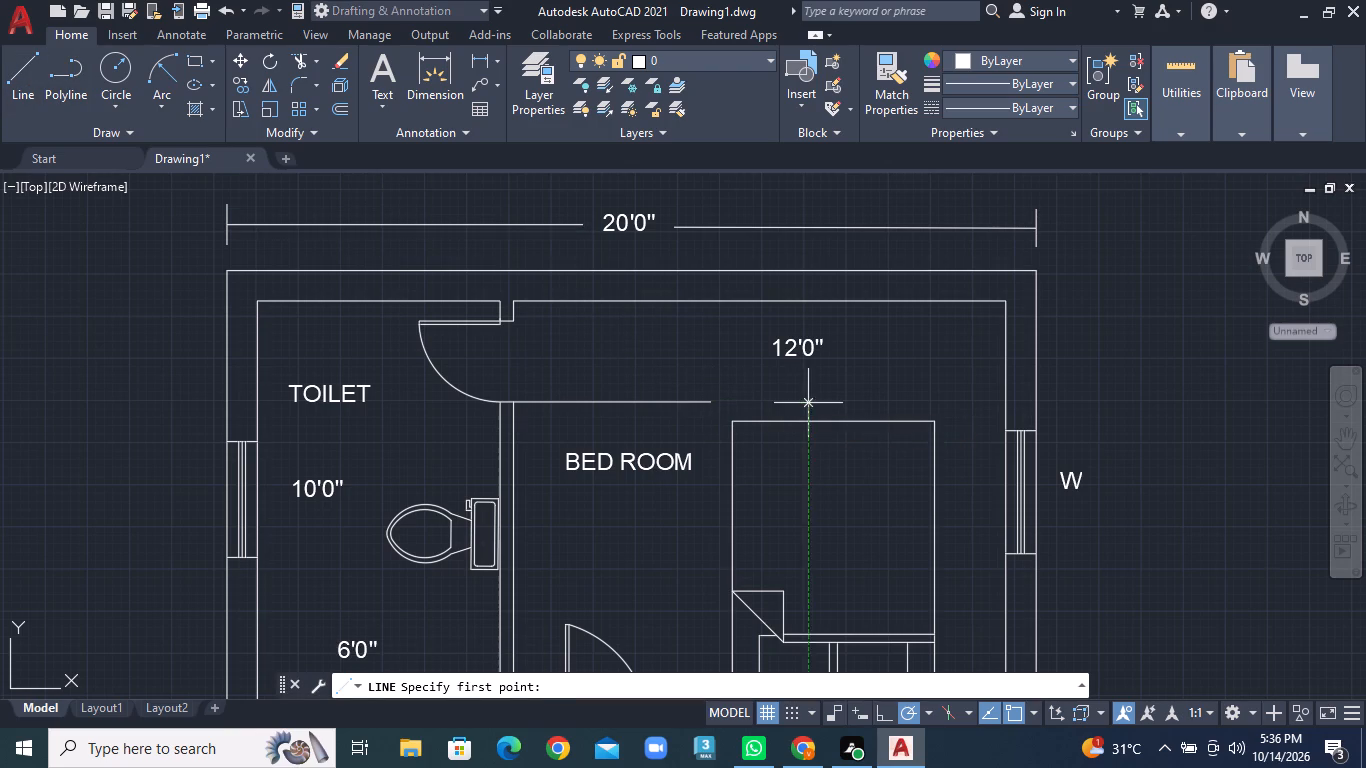
pyautogui.doubleClick(1008, 396)
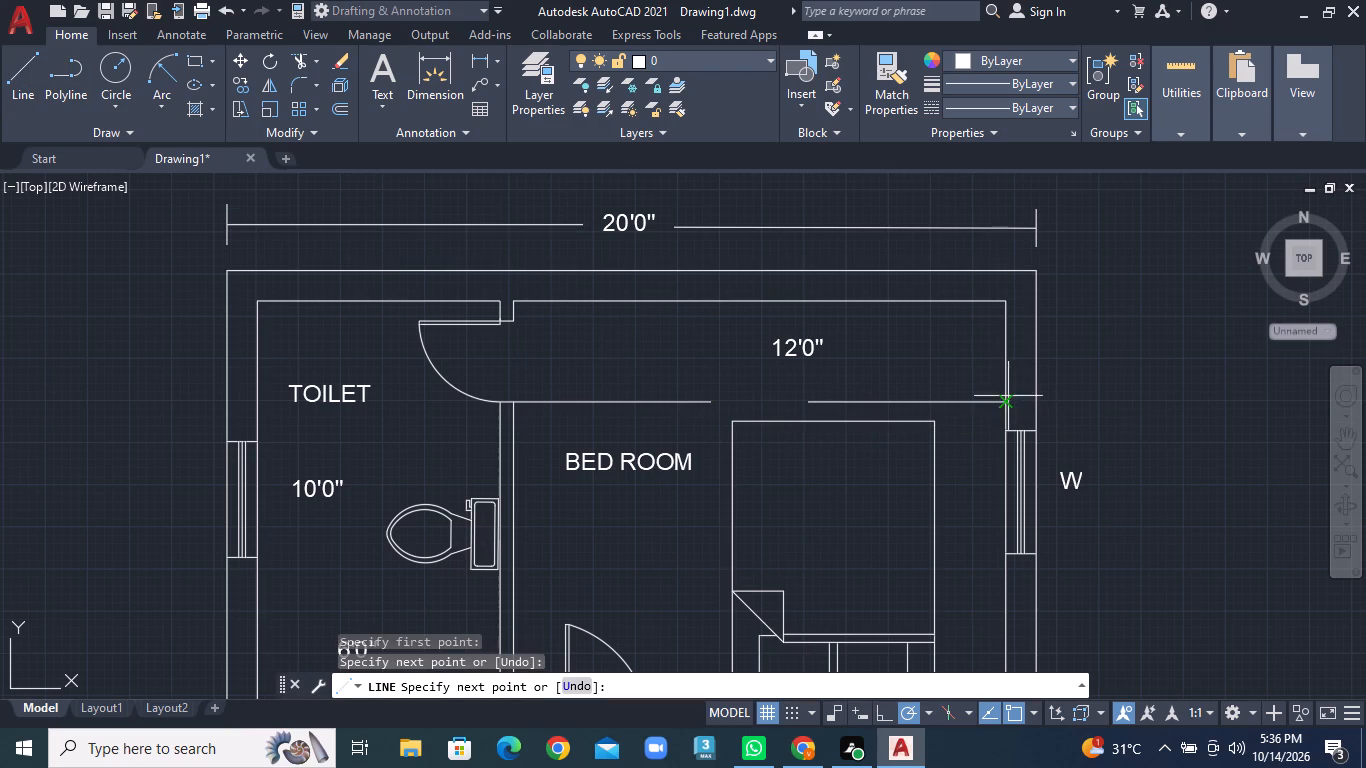
pyautogui.rightClick(1012, 396)
pyautogui.click(1046, 406)
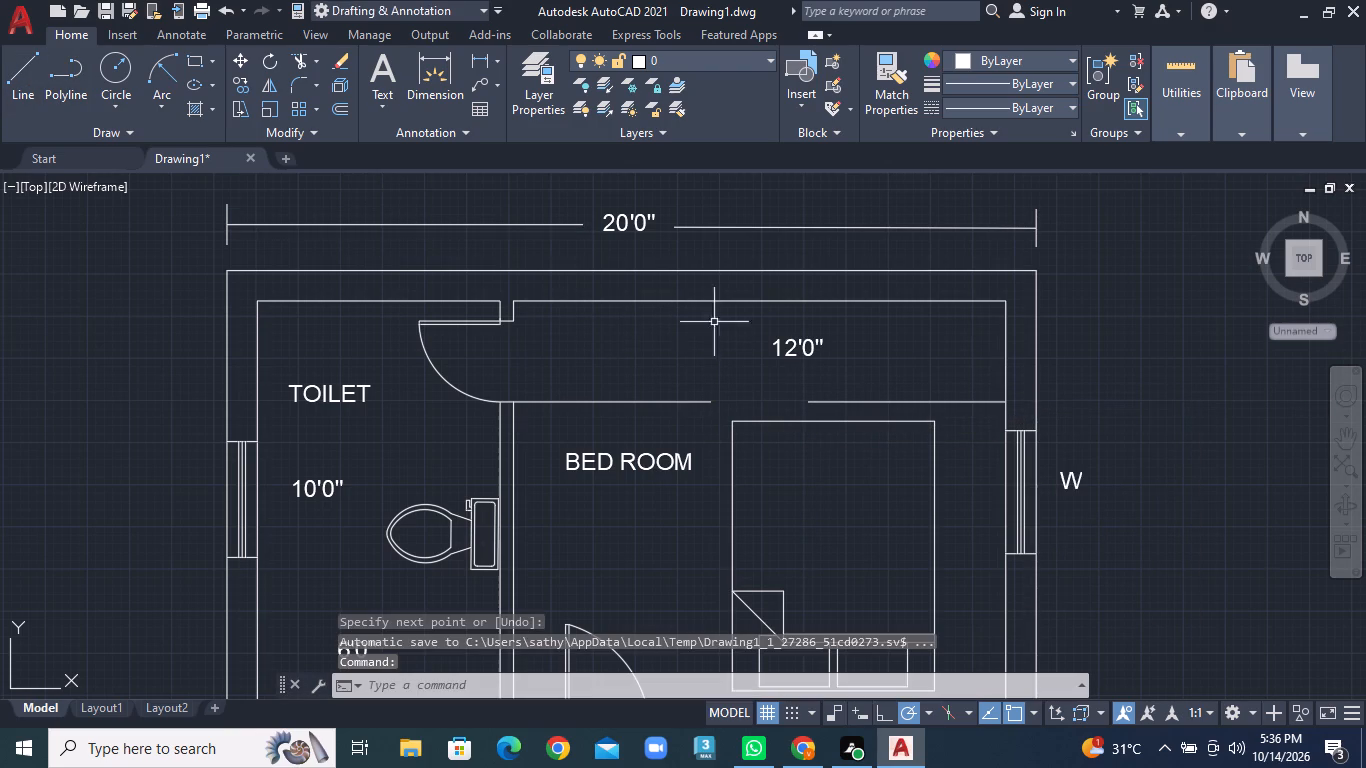
# Move the bedroom's 12'0" text into the gap between the two dimension line segments.
pyautogui.click(790, 350)
pyautogui.rightClick(790, 350)
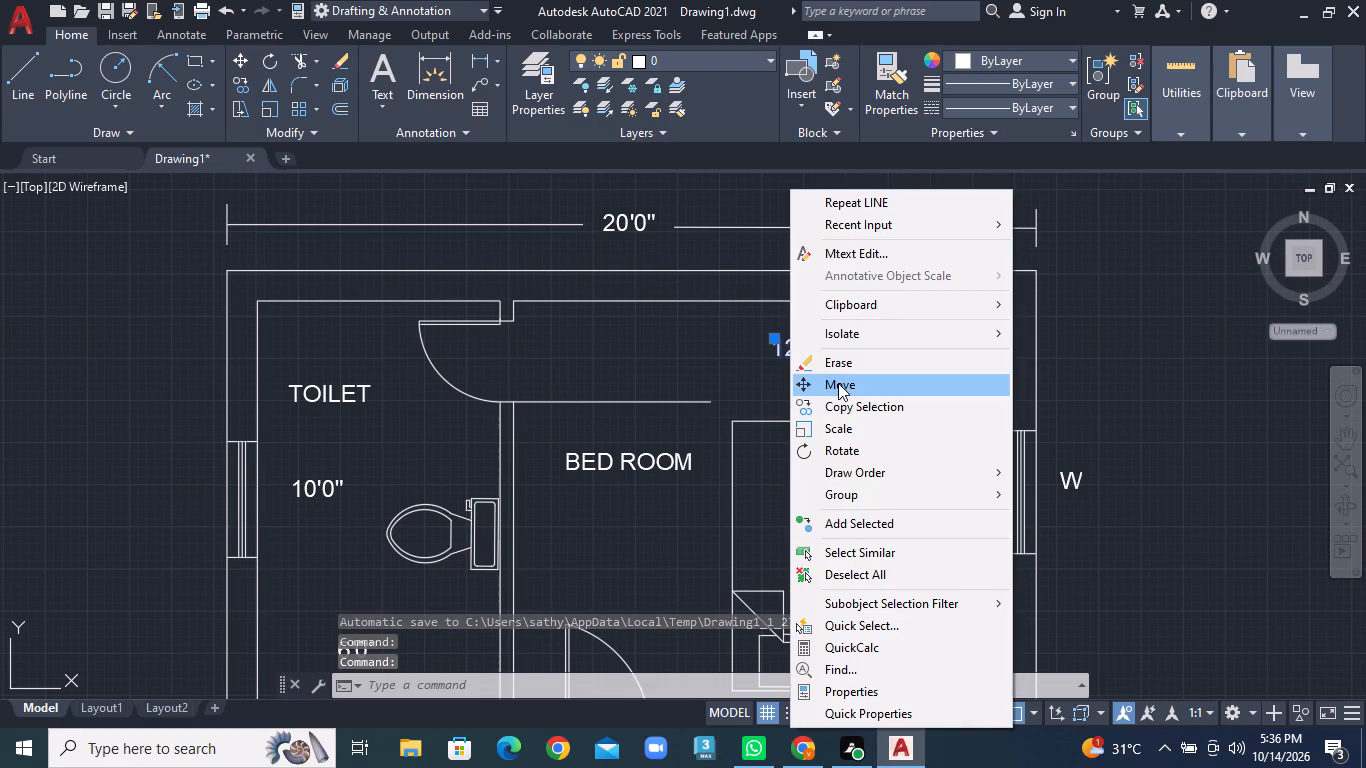
pyautogui.click(838, 383)
pyautogui.click(808, 349)
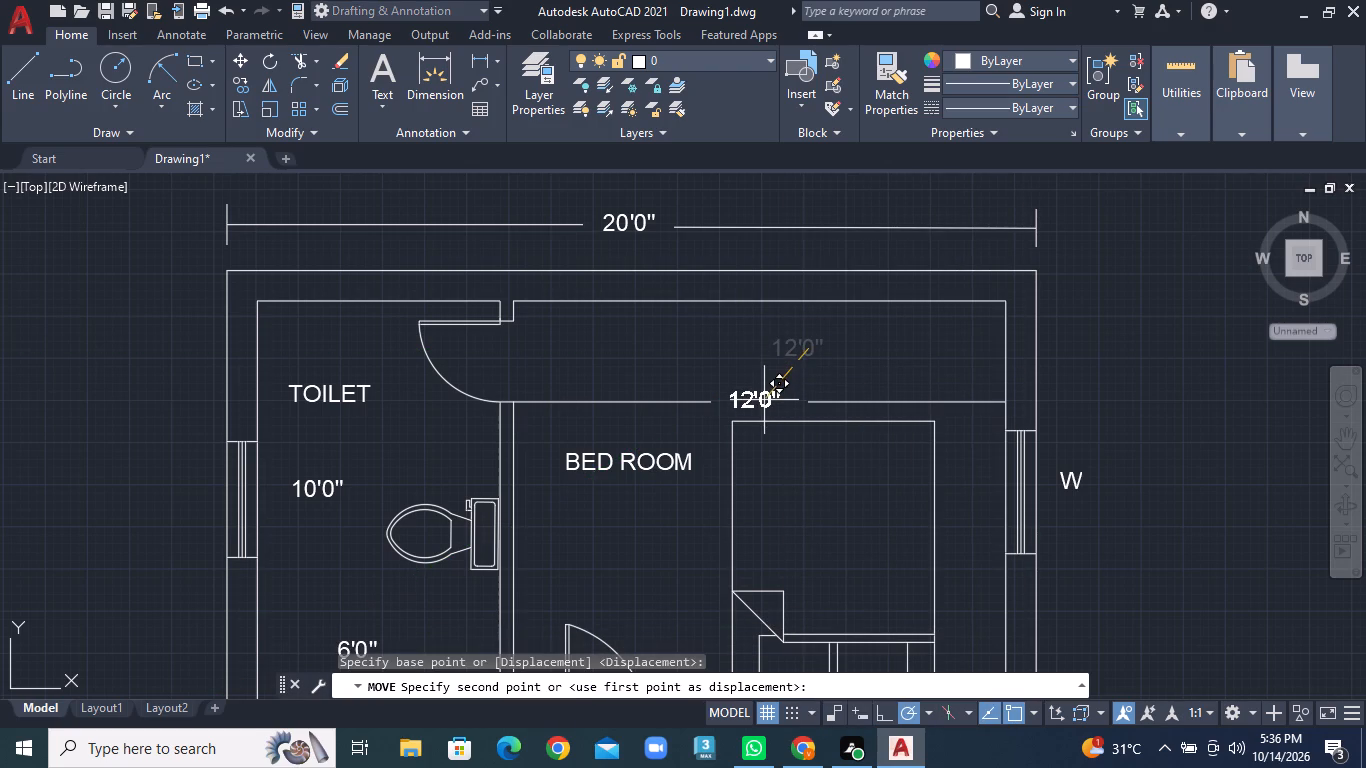
pyautogui.doubleClick(771, 400)
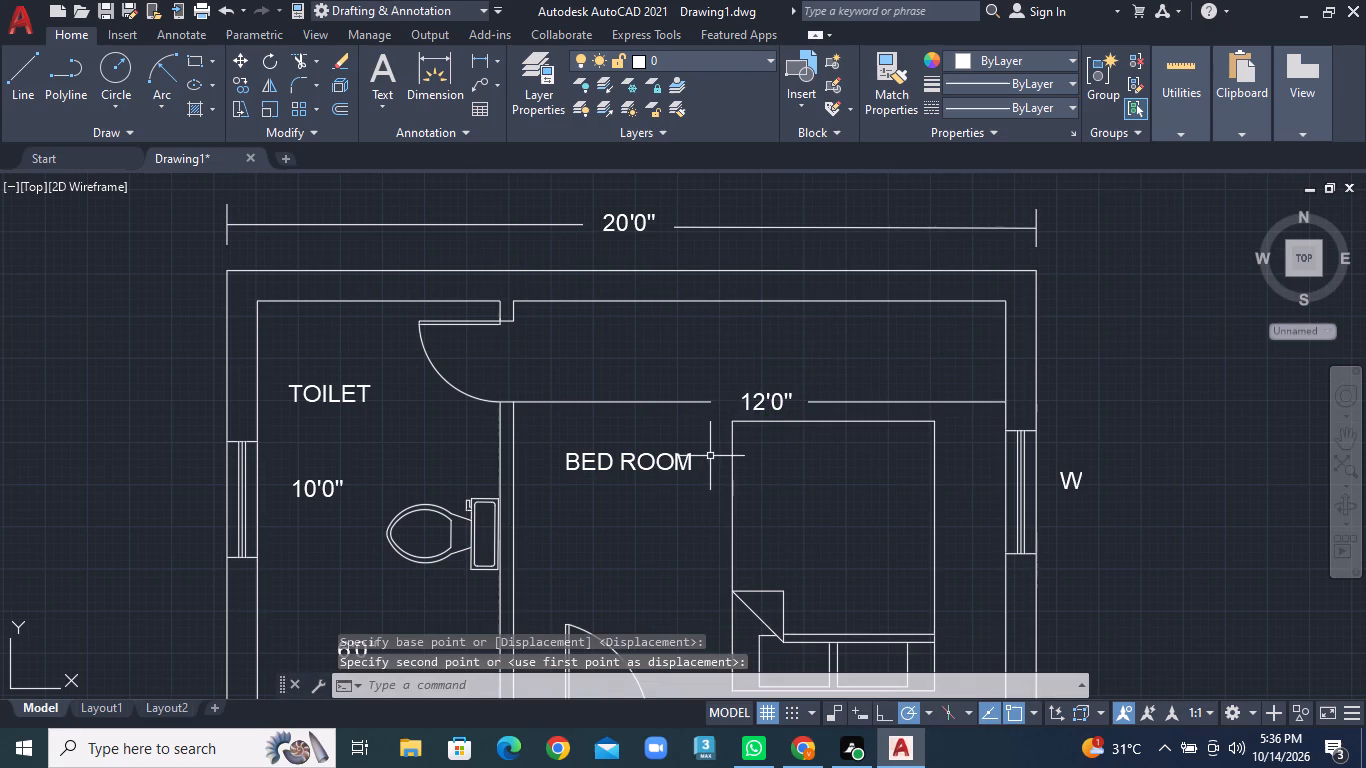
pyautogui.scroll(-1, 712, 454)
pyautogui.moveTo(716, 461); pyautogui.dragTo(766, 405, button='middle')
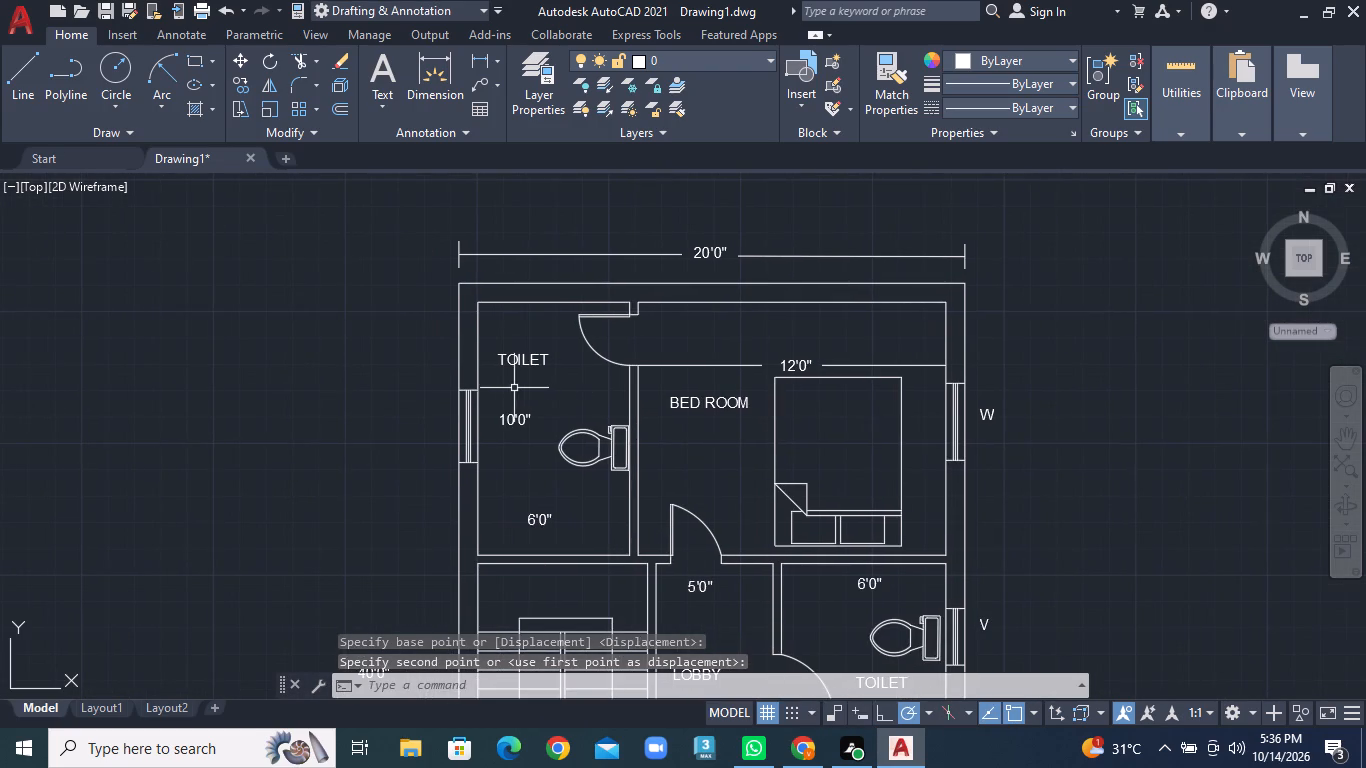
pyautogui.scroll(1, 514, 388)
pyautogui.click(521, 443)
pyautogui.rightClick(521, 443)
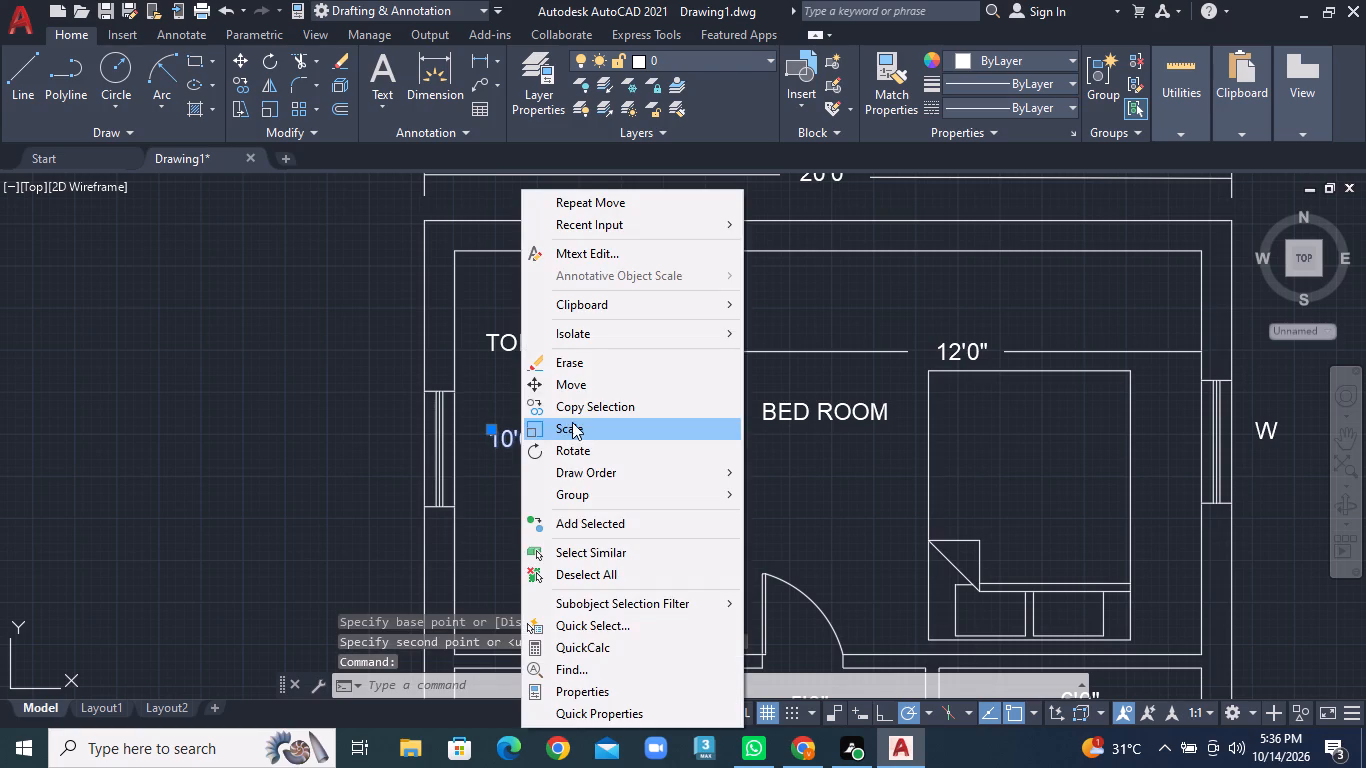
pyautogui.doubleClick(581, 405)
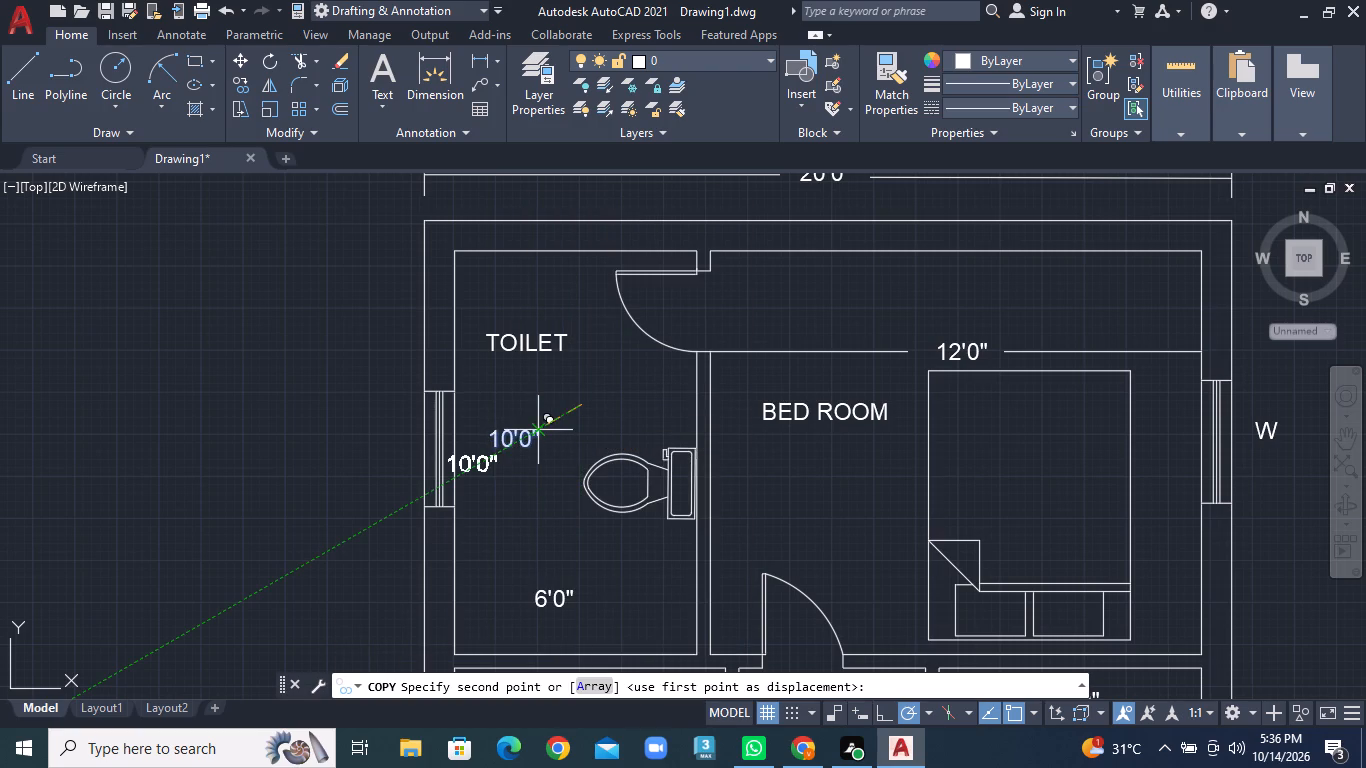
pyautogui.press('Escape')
# Rotate the 10'0" text in the toilet beside the bedroom by 90° so it reads vertically.
pyautogui.click(528, 440)
pyautogui.rightClick(528, 440)
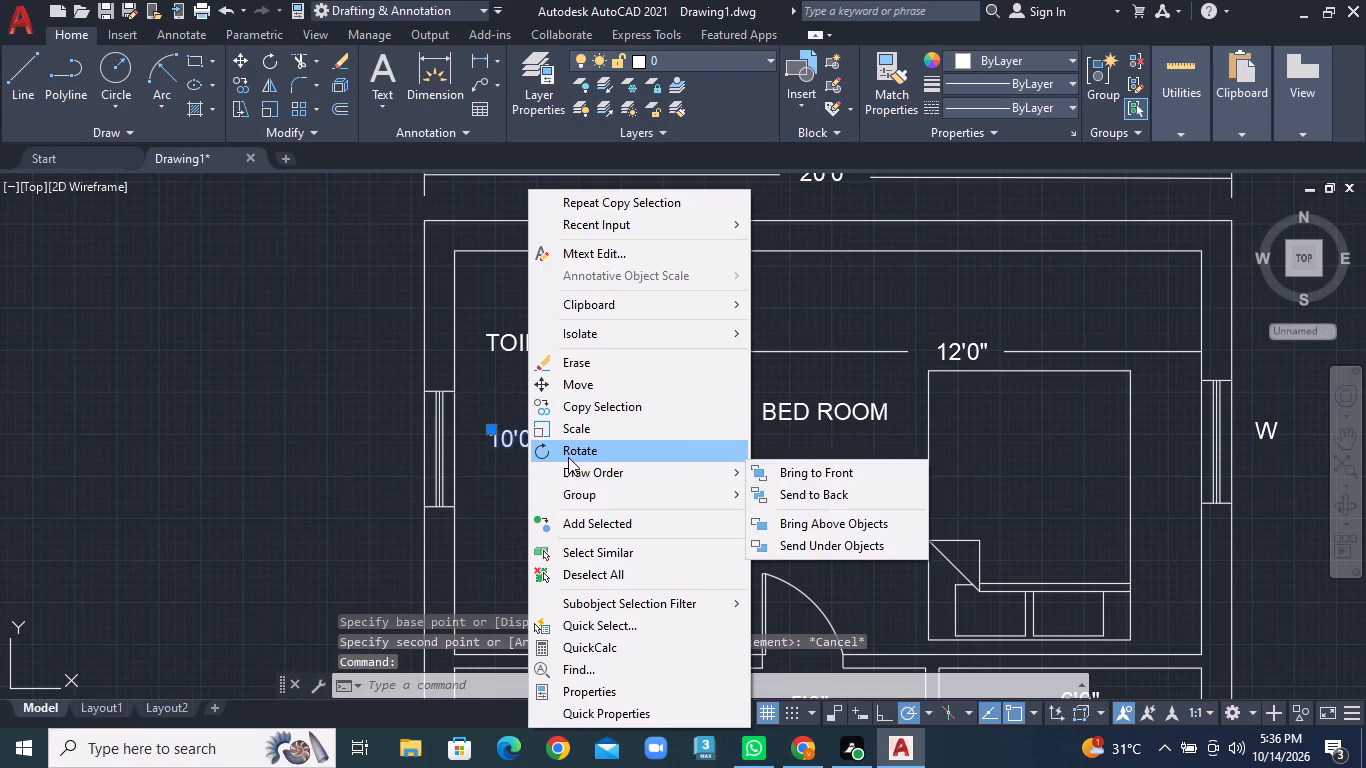
pyautogui.click(568, 453)
pyautogui.click(529, 433)
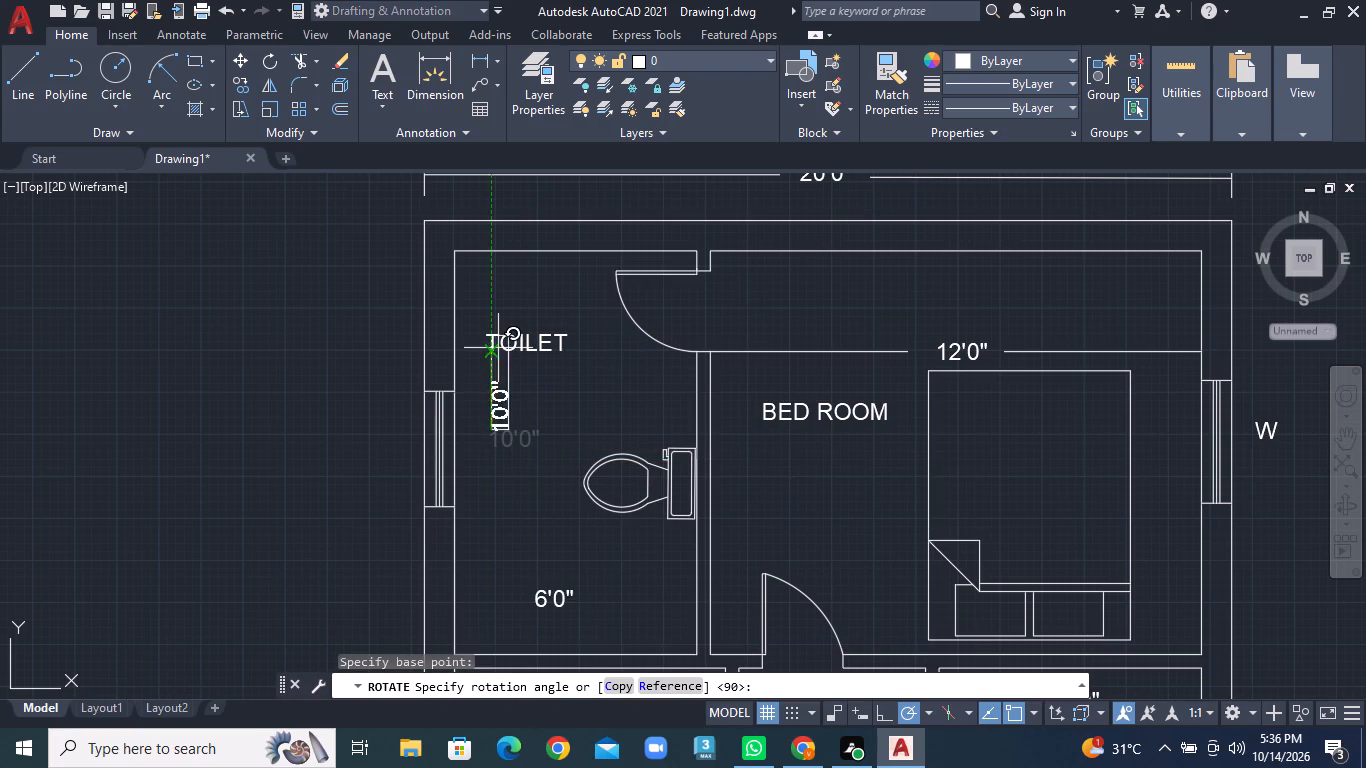
pyautogui.click(498, 348)
# Move the TOILET label across the room to just below the door swing, next to the bedroom partition.
pyautogui.click(525, 338)
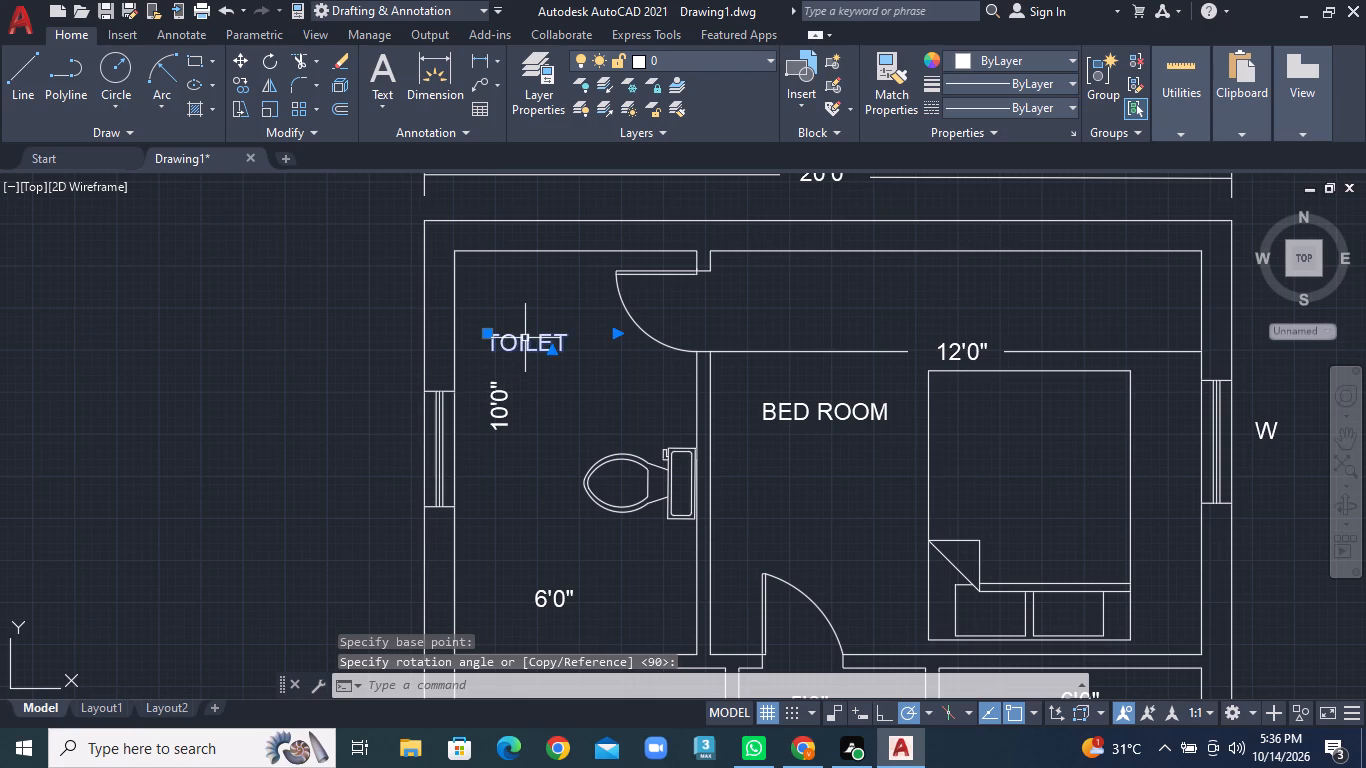
pyautogui.rightClick(525, 338)
pyautogui.click(569, 382)
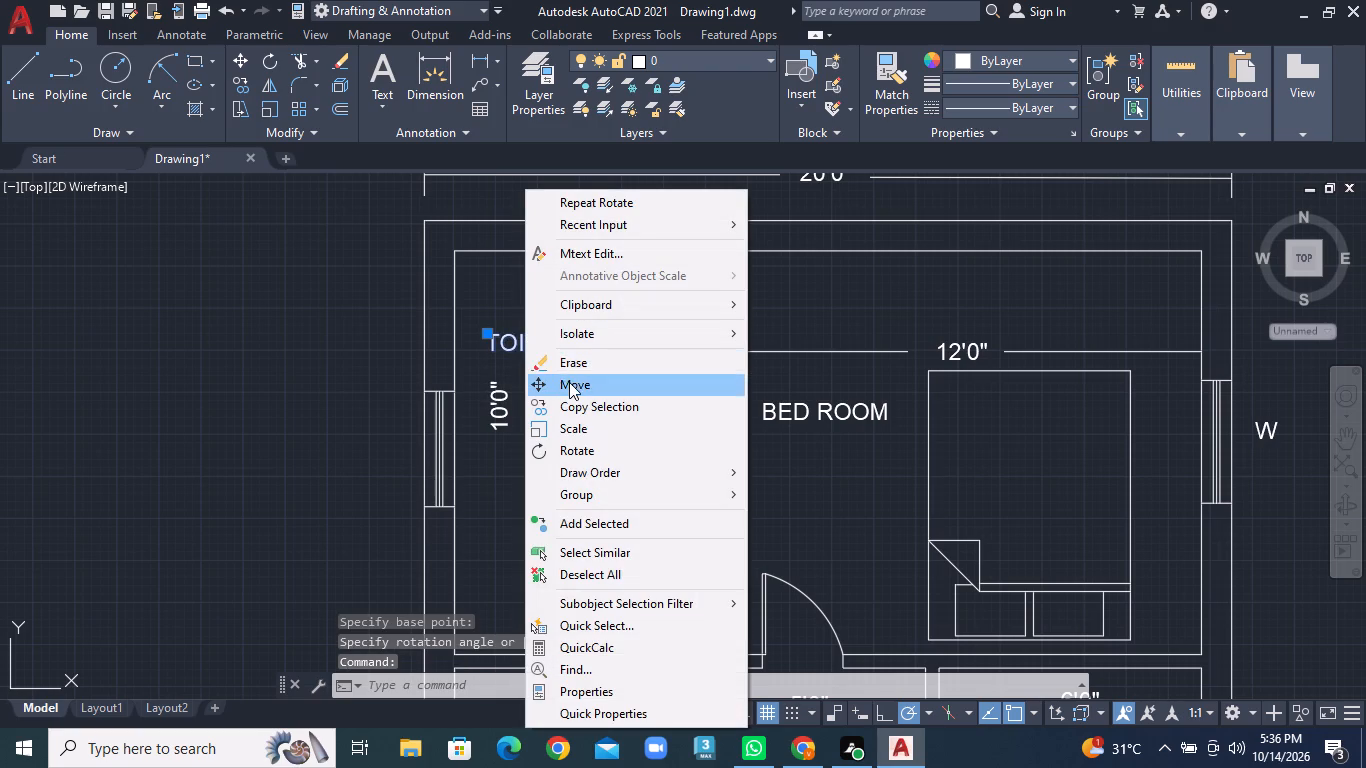
pyautogui.click(542, 340)
pyautogui.click(567, 348)
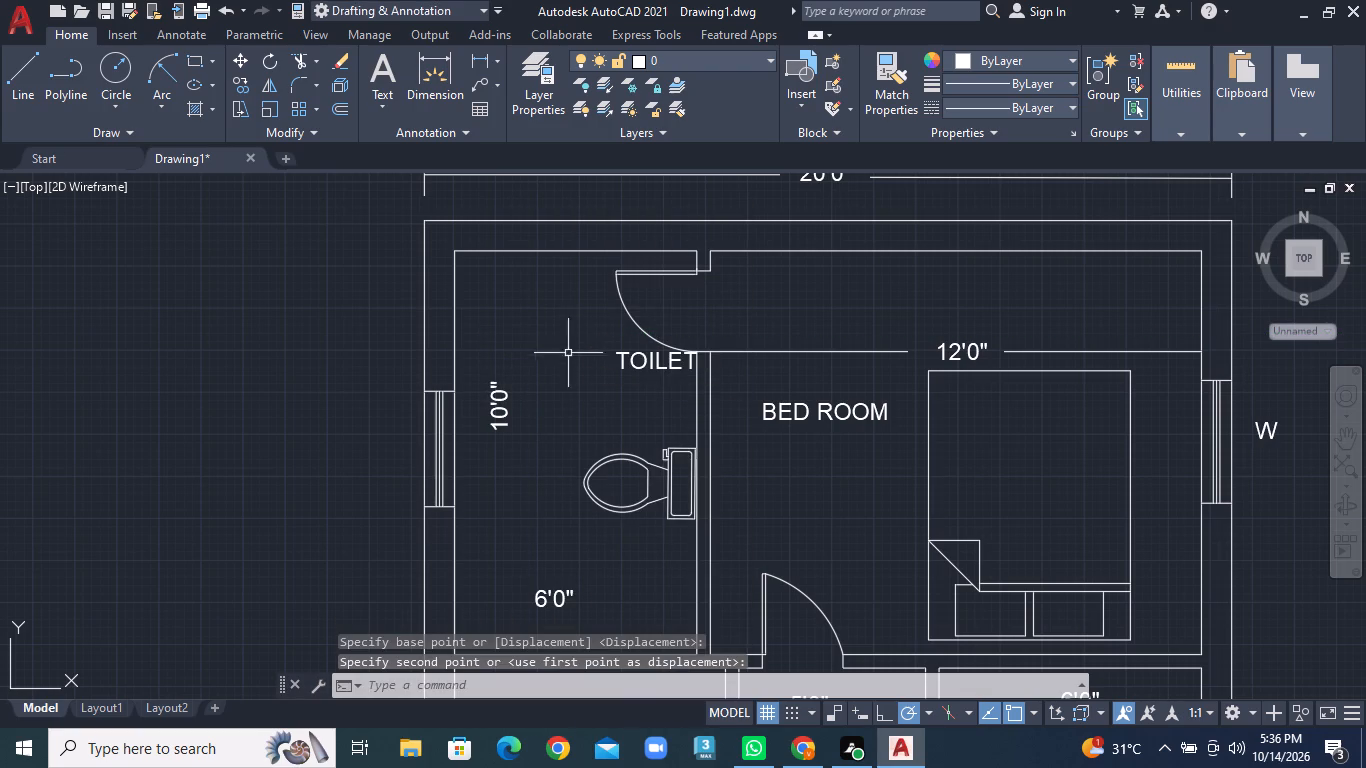
# Move the vertical 10'0" text closer to the toilet's outer wall, beside the window.
pyautogui.click(495, 400)
pyautogui.rightClick(498, 400)
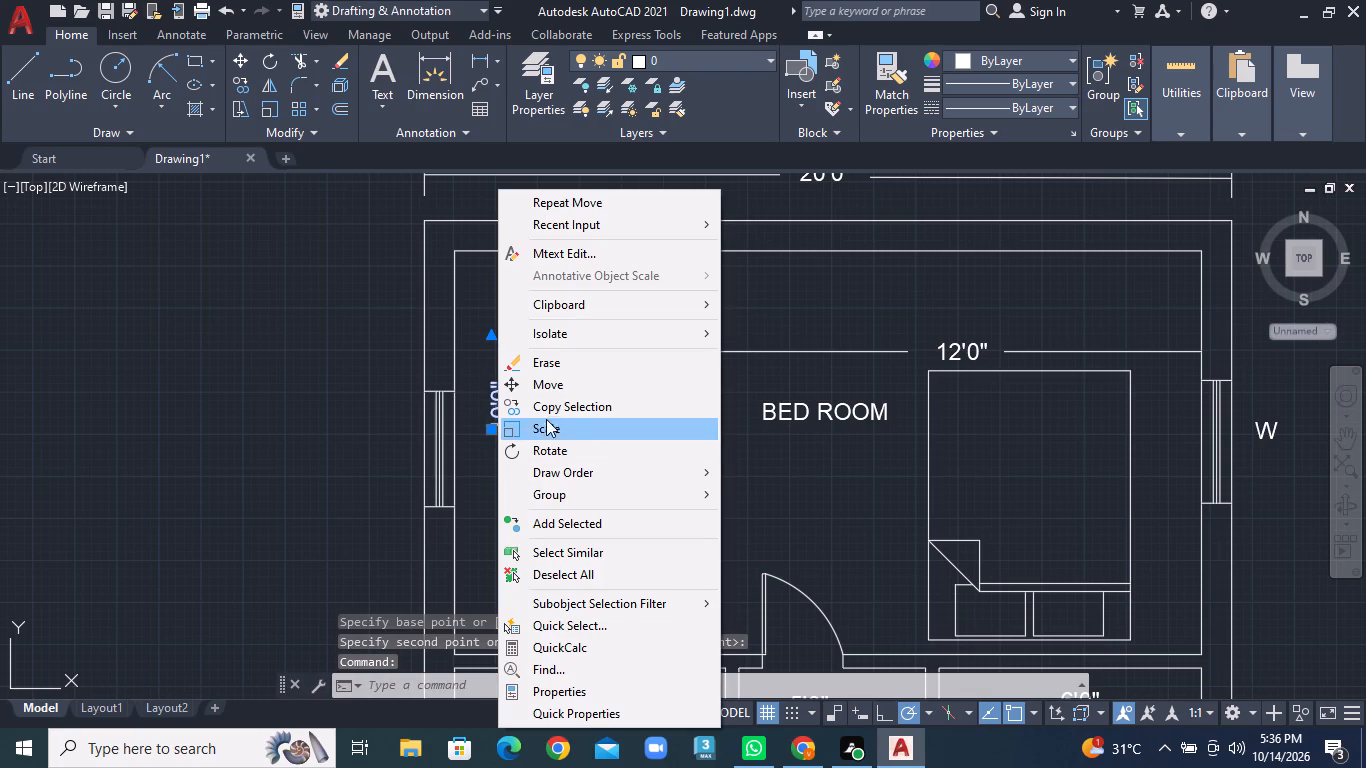
pyautogui.click(551, 382)
pyautogui.moveTo(549, 455); pyautogui.dragTo(549, 411, button='middle')
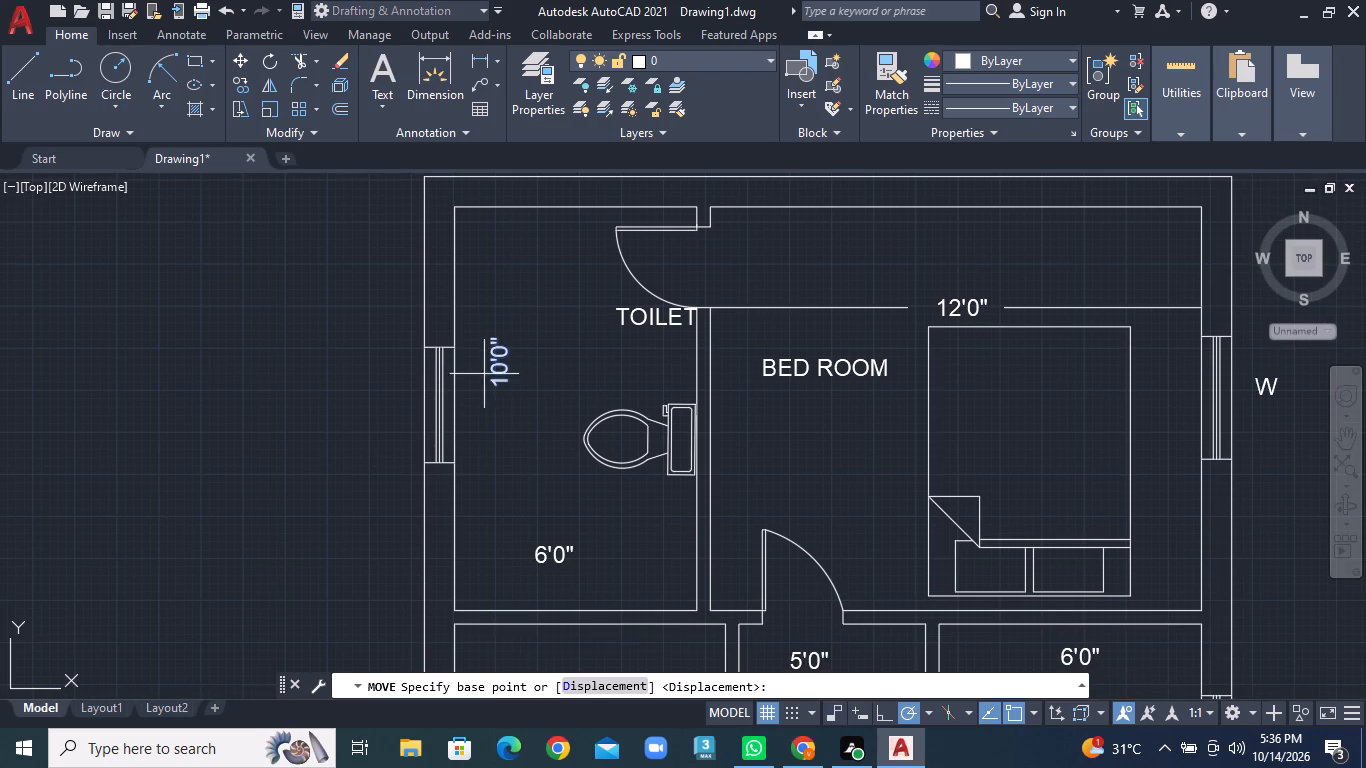
pyautogui.click(494, 367)
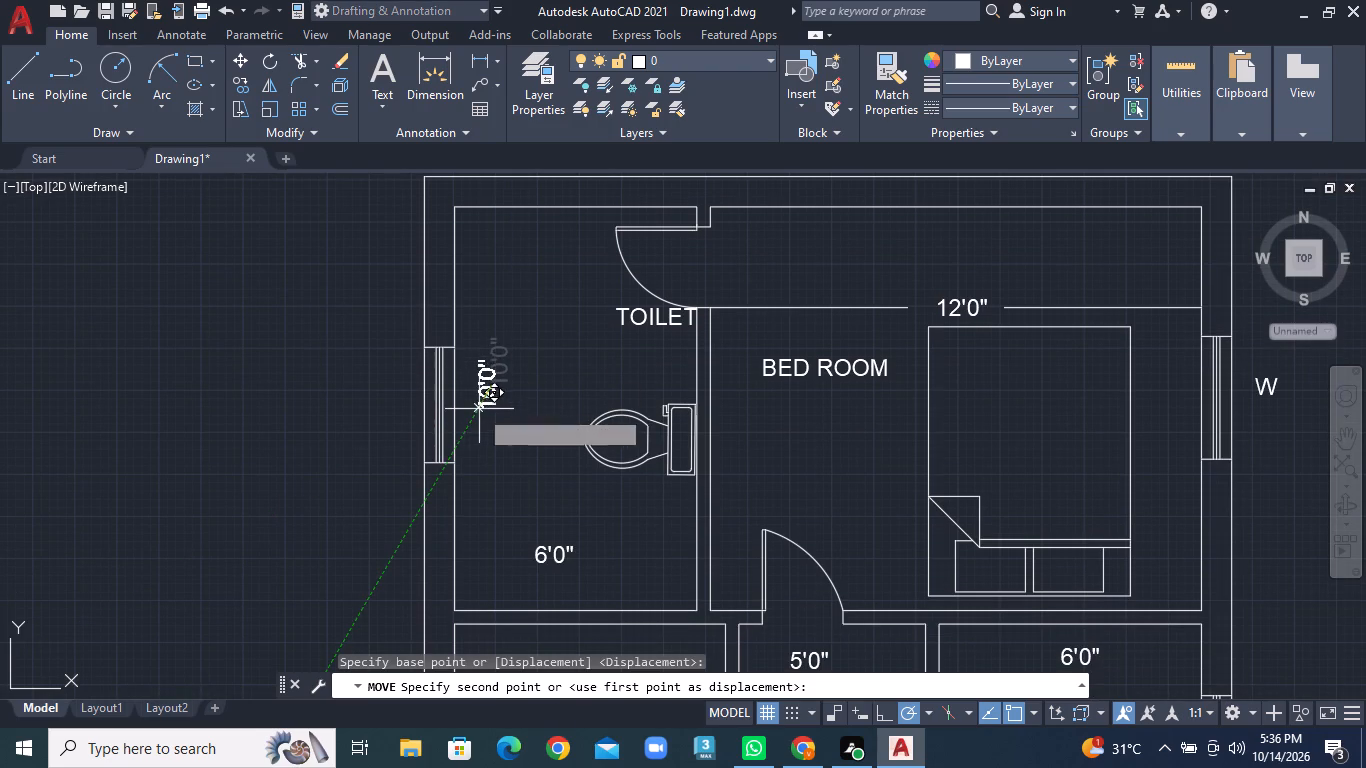
pyautogui.click(479, 420)
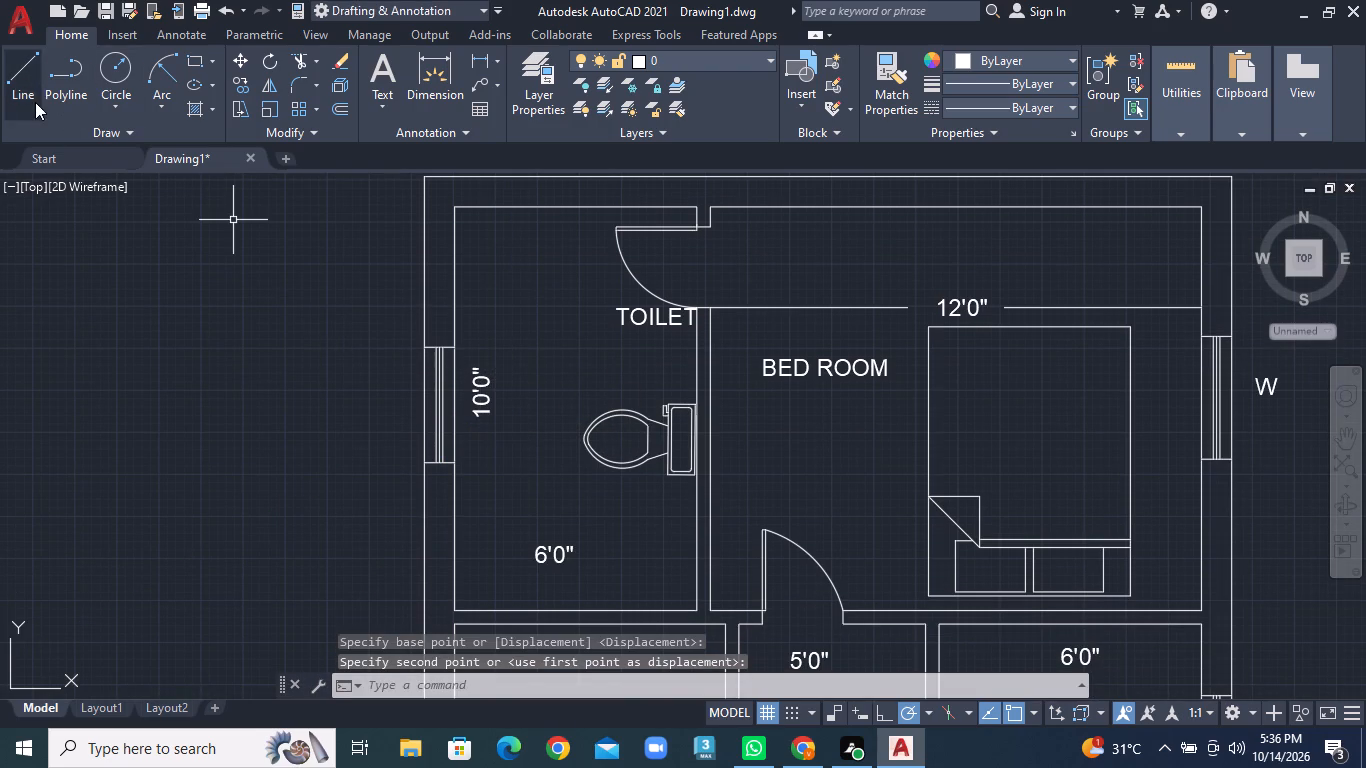
# Draw a vertical dimension line segment from just above the toilet's 10'0" text up to the top inner wall.
pyautogui.click(29, 89)
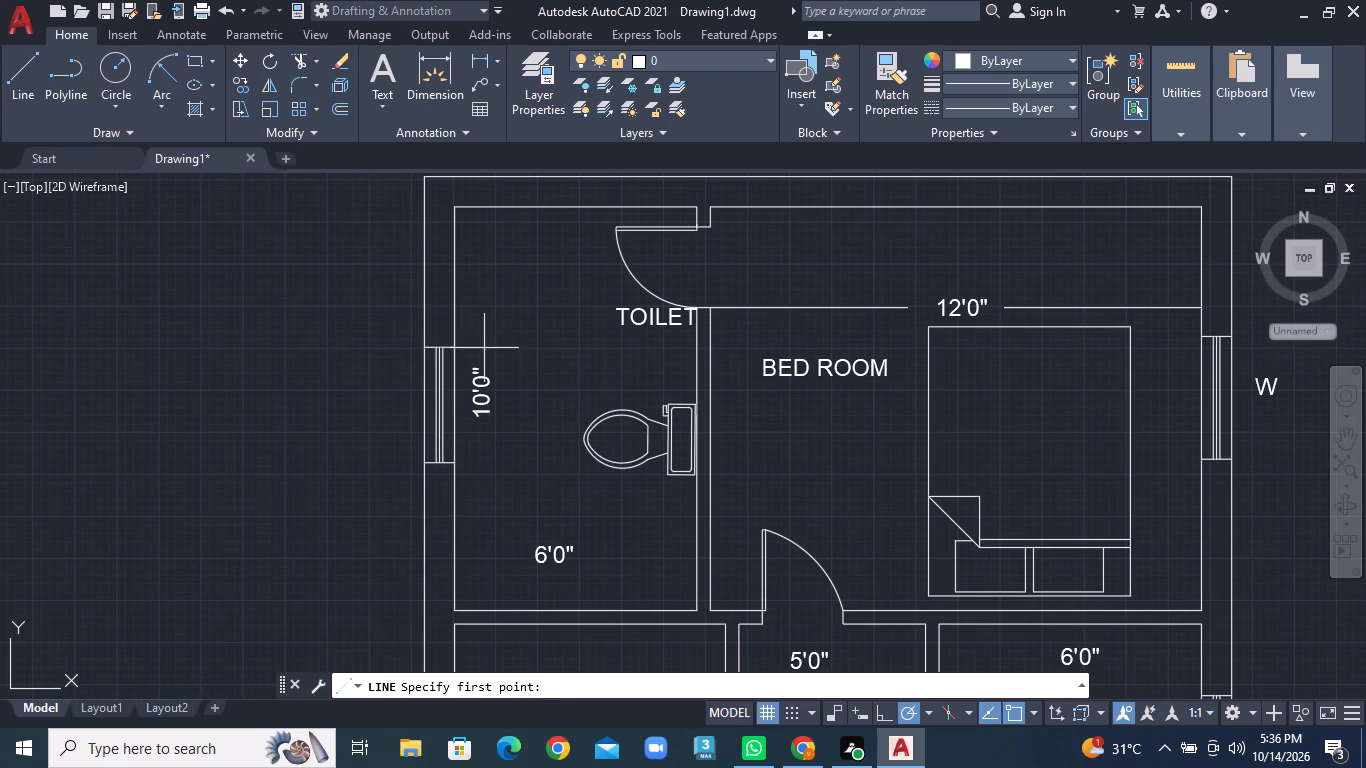
pyautogui.click(484, 350)
pyautogui.click(487, 209)
pyautogui.rightClick(487, 209)
pyautogui.click(523, 237)
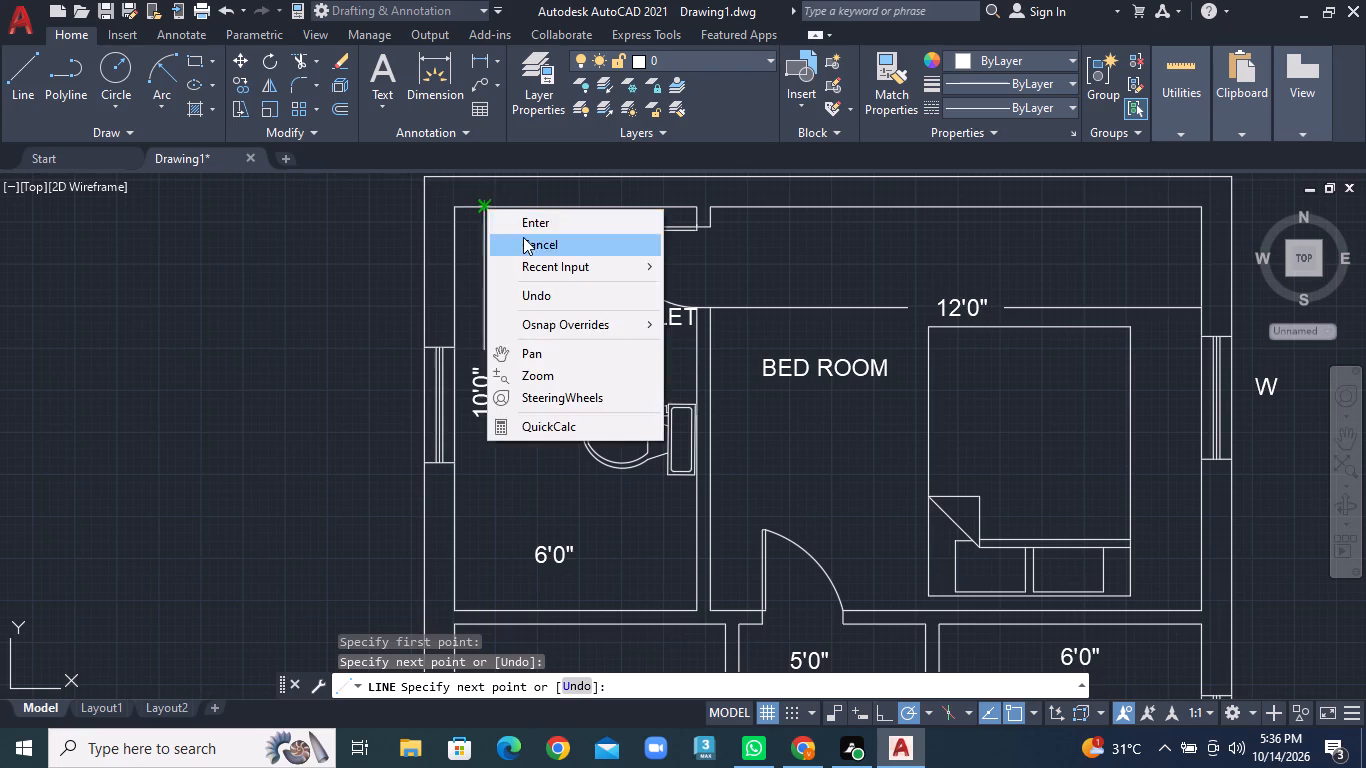
# Draw a vertical dimension line segment from just below the bedroom toilet's 10'0" text down to the bottom inner wall.
pyautogui.click(27, 77)
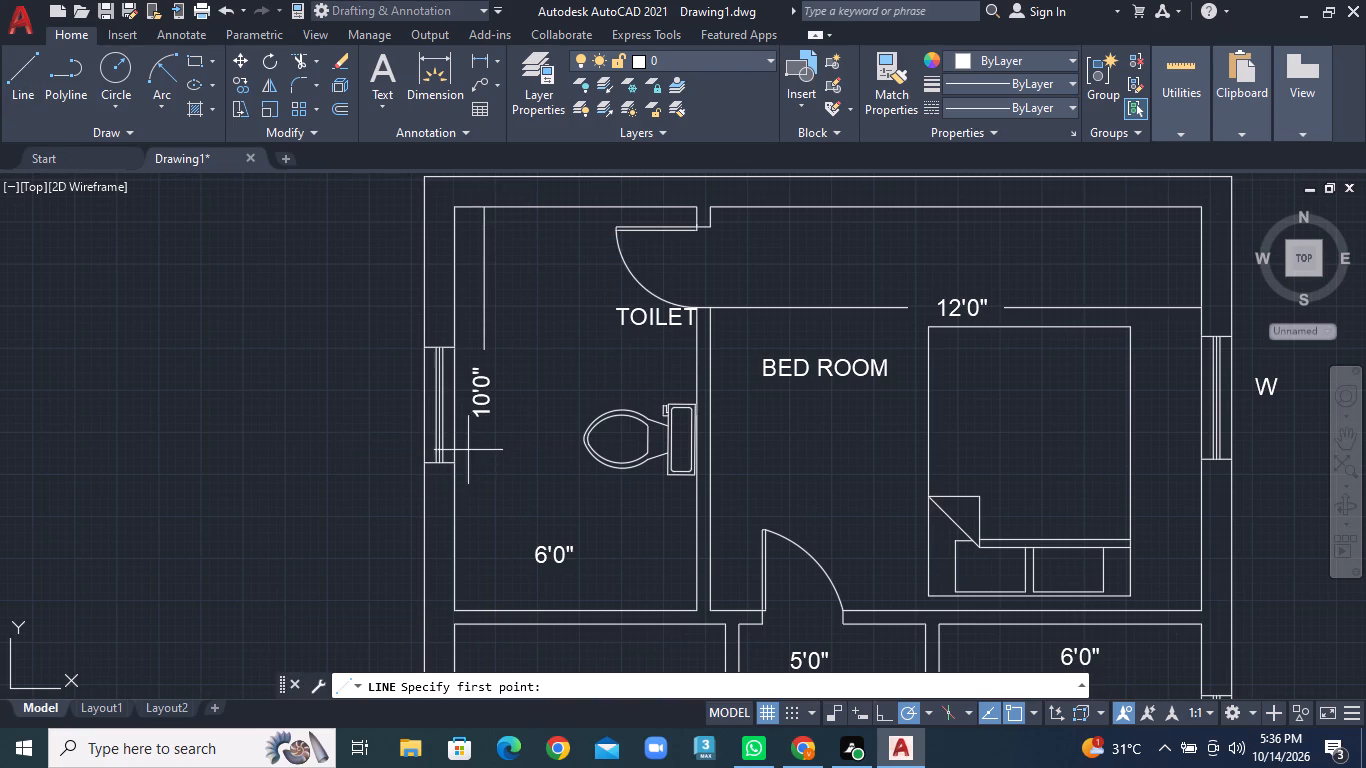
pyautogui.click(483, 432)
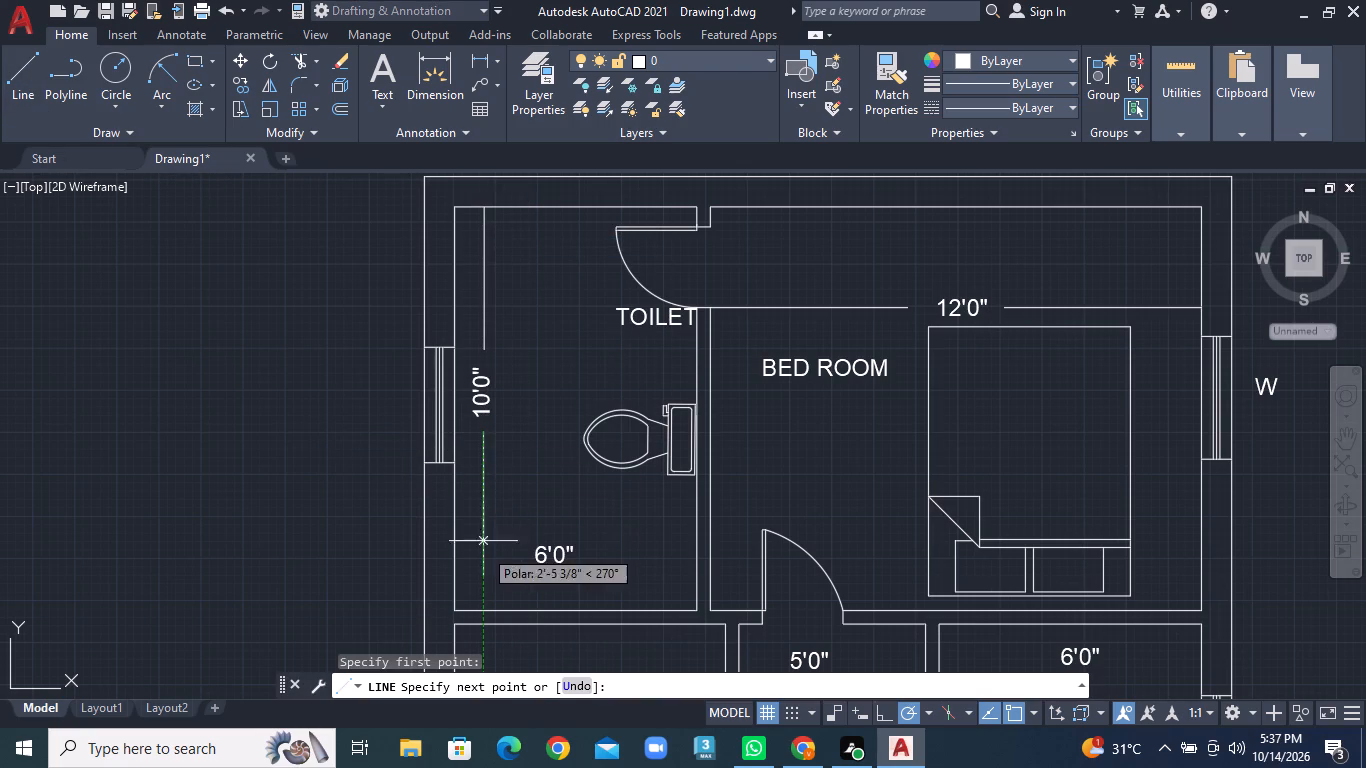
pyautogui.click(479, 609)
pyautogui.rightClick(480, 609)
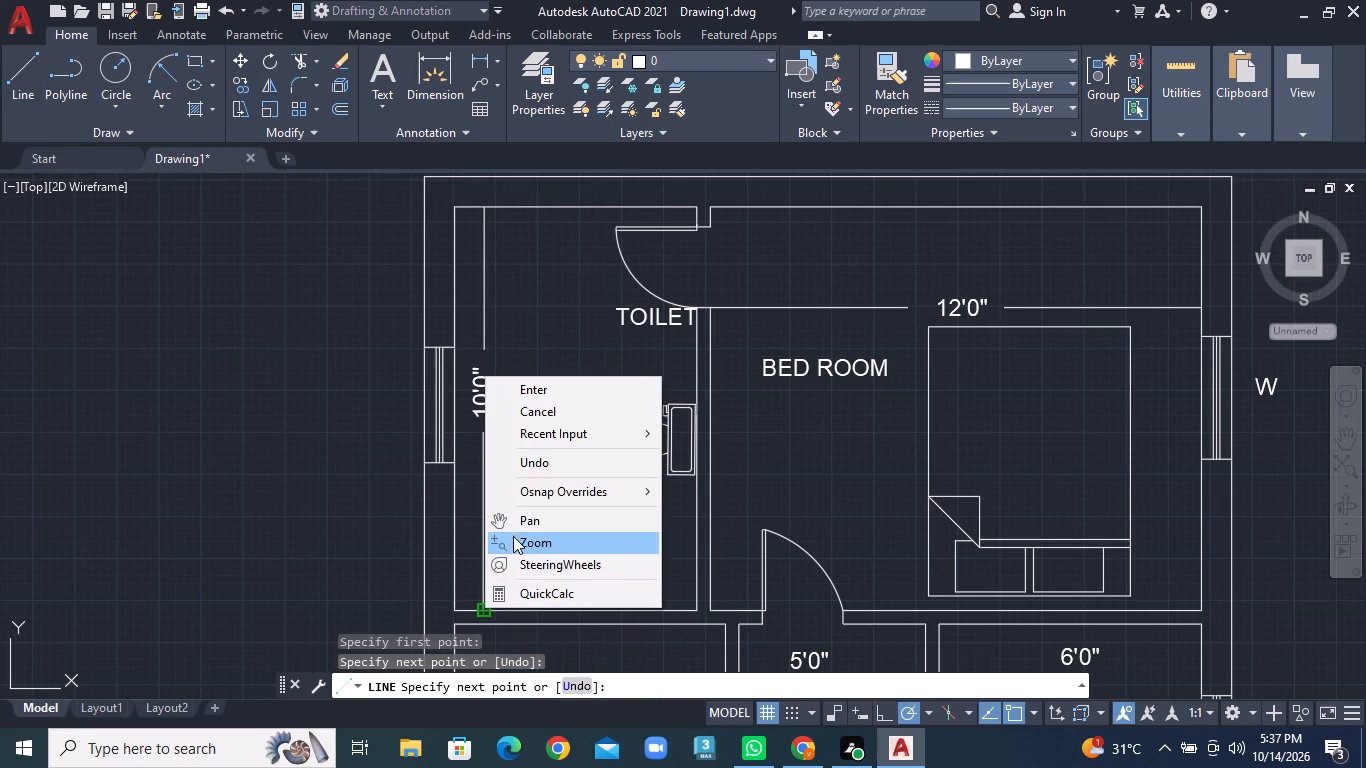
pyautogui.click(530, 383)
# Draw a horizontal dimension line segment from the bedroom toilet's outer wall inward, ending just below the 6'0" text.
pyautogui.moveTo(576, 538); pyautogui.dragTo(574, 538, button='middle')
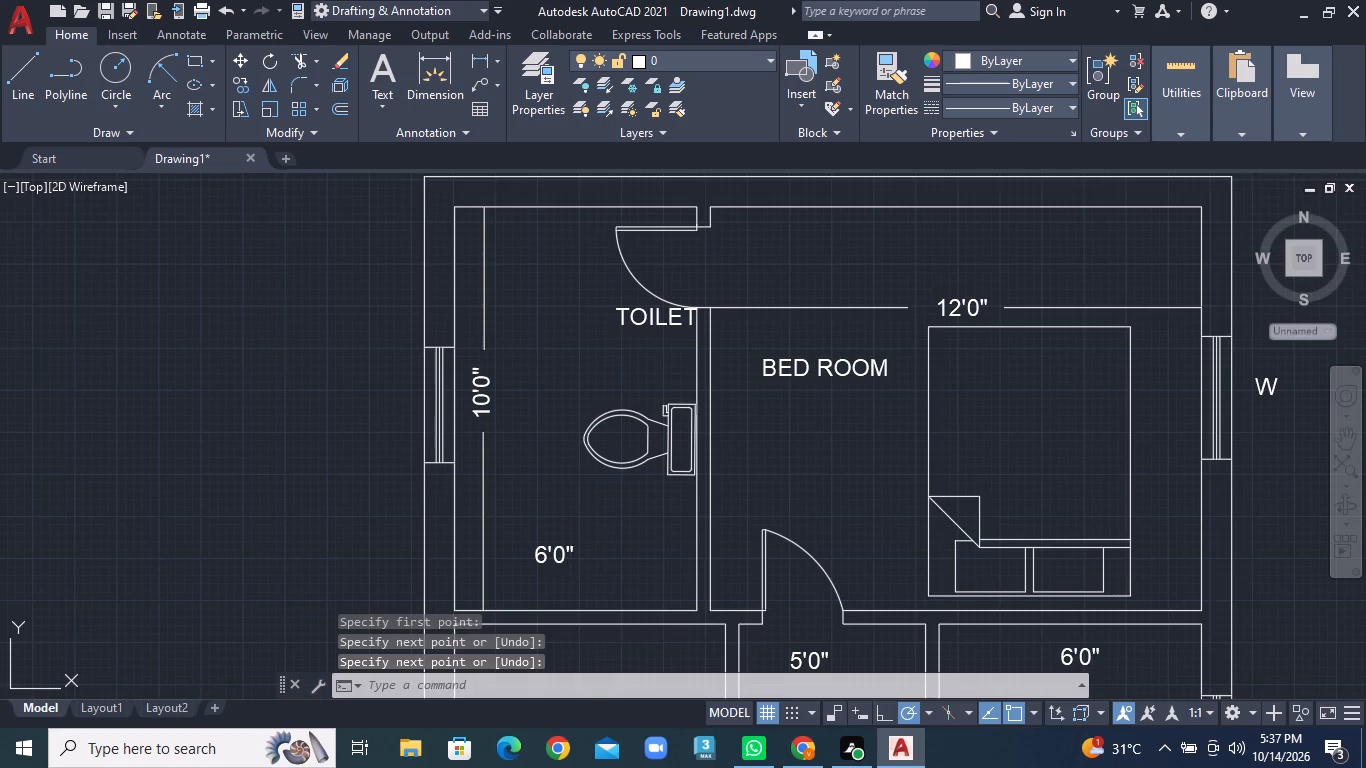
pyautogui.moveTo(574, 538); pyautogui.dragTo(586, 455, button='middle')
pyautogui.click(14, 67)
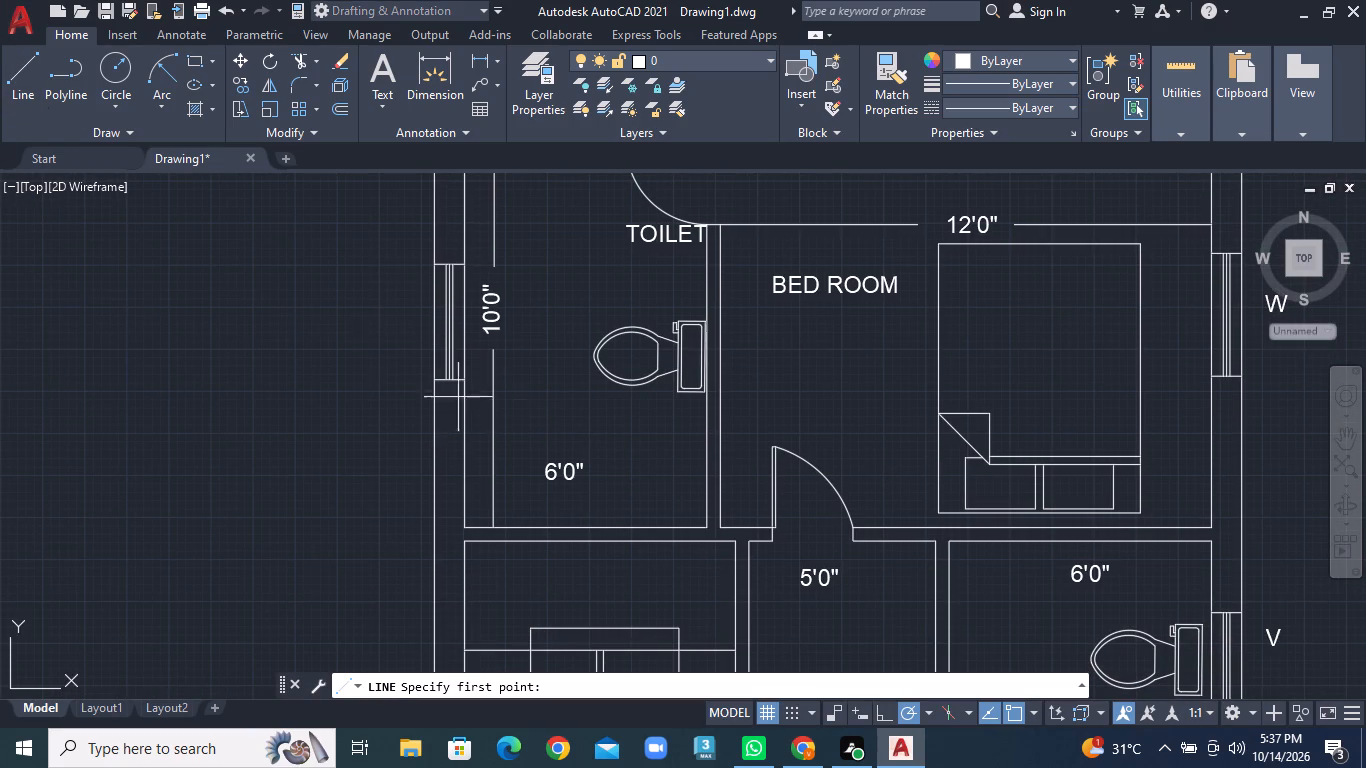
pyautogui.scroll(2, 498, 456)
pyautogui.moveTo(493, 462); pyautogui.dragTo(358, 352, button='middle')
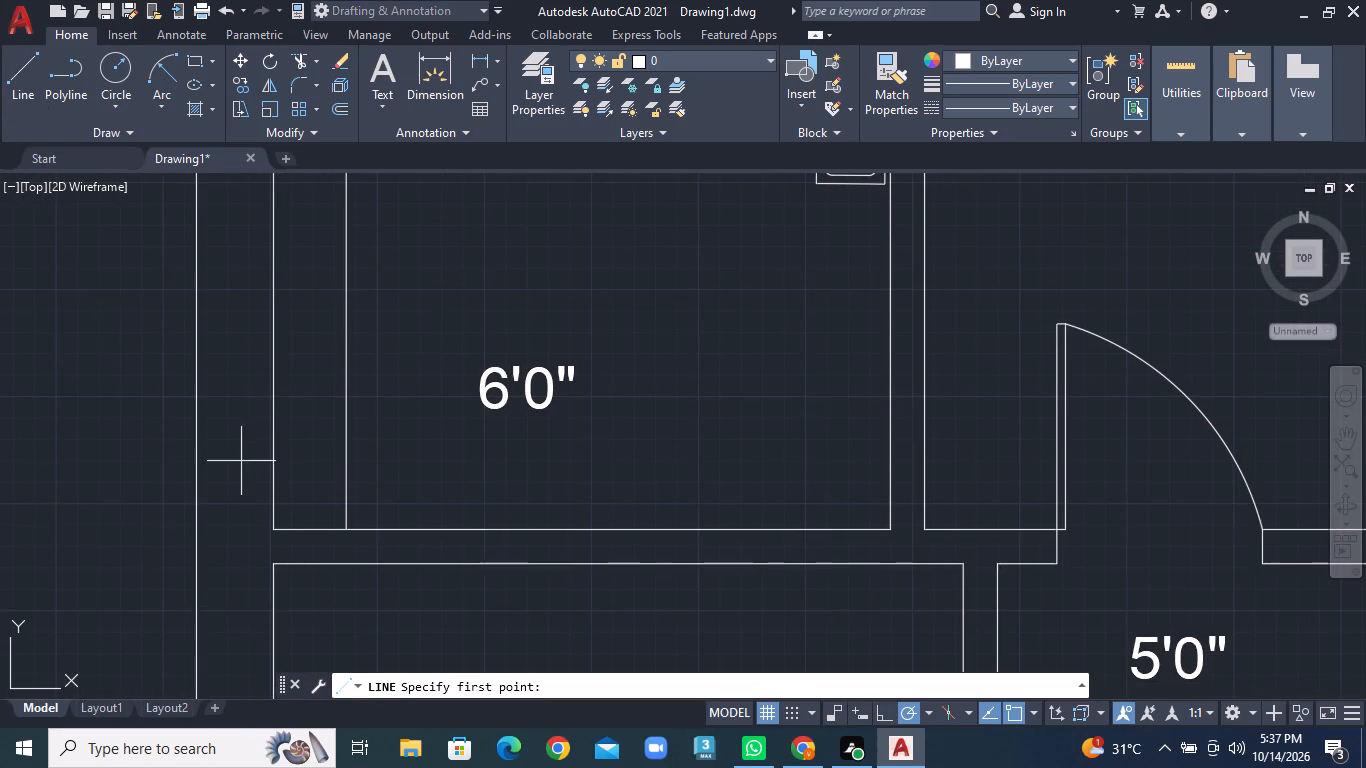
pyautogui.click(275, 462)
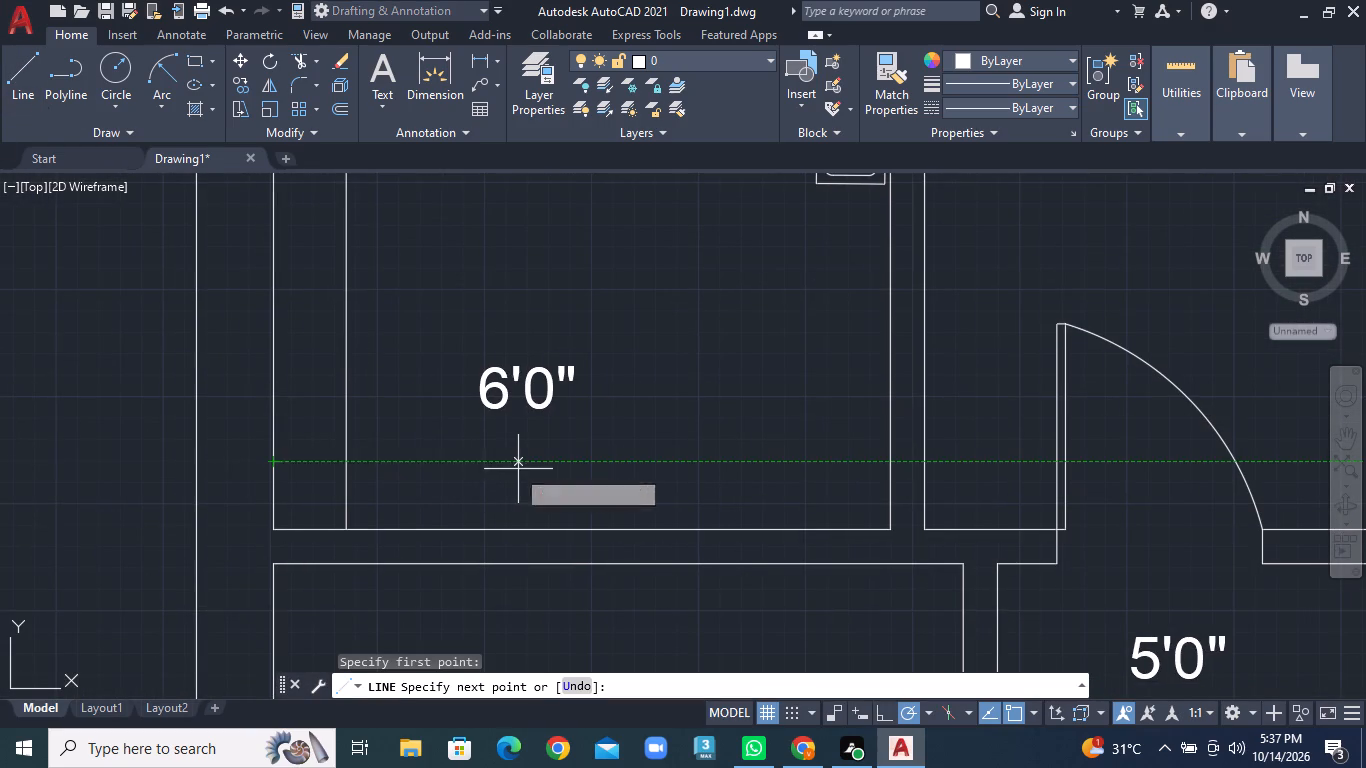
pyautogui.click(526, 467)
pyautogui.rightClick(527, 466)
pyautogui.click(560, 478)
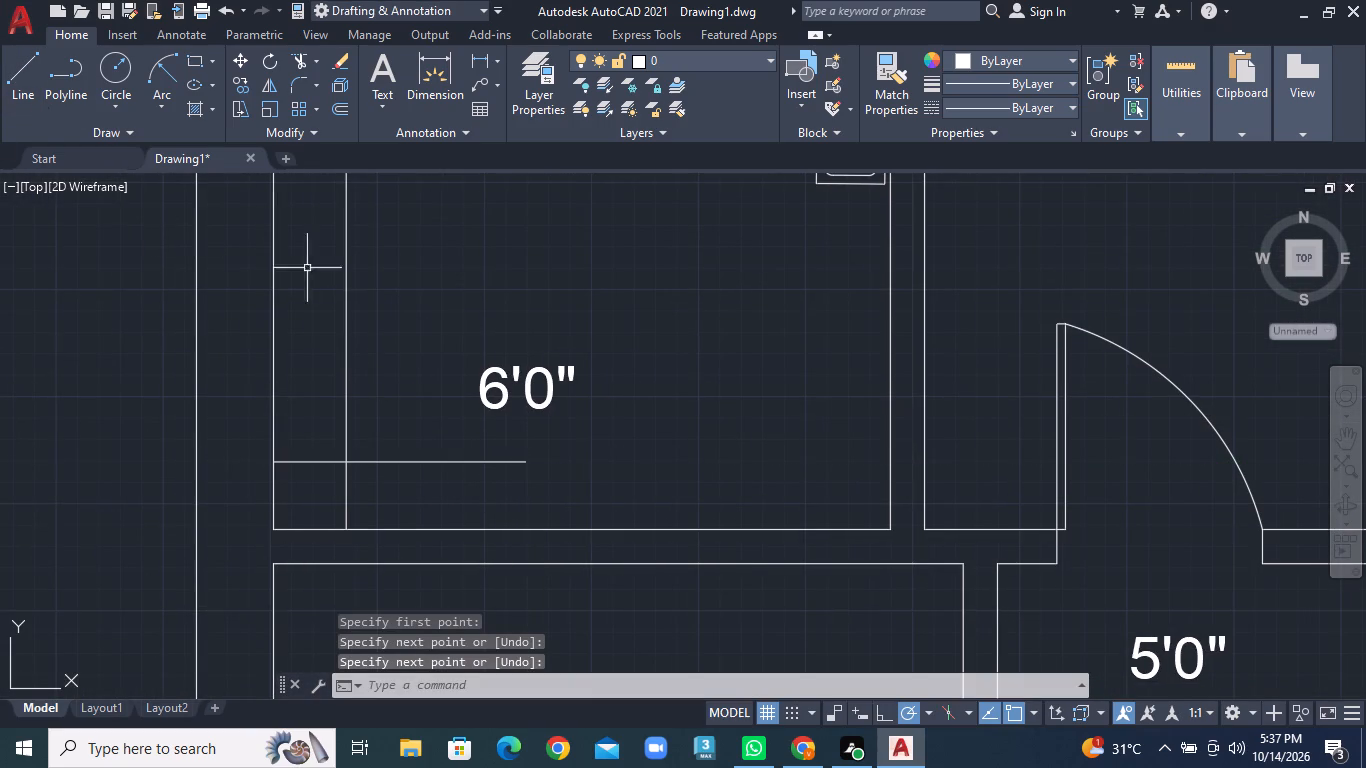
# Move the bedroom toilet's 6'0" text down in line with the horizontal dimension segment, just past its free end.
pyautogui.click(541, 396)
pyautogui.rightClick(541, 396)
pyautogui.click(521, 396)
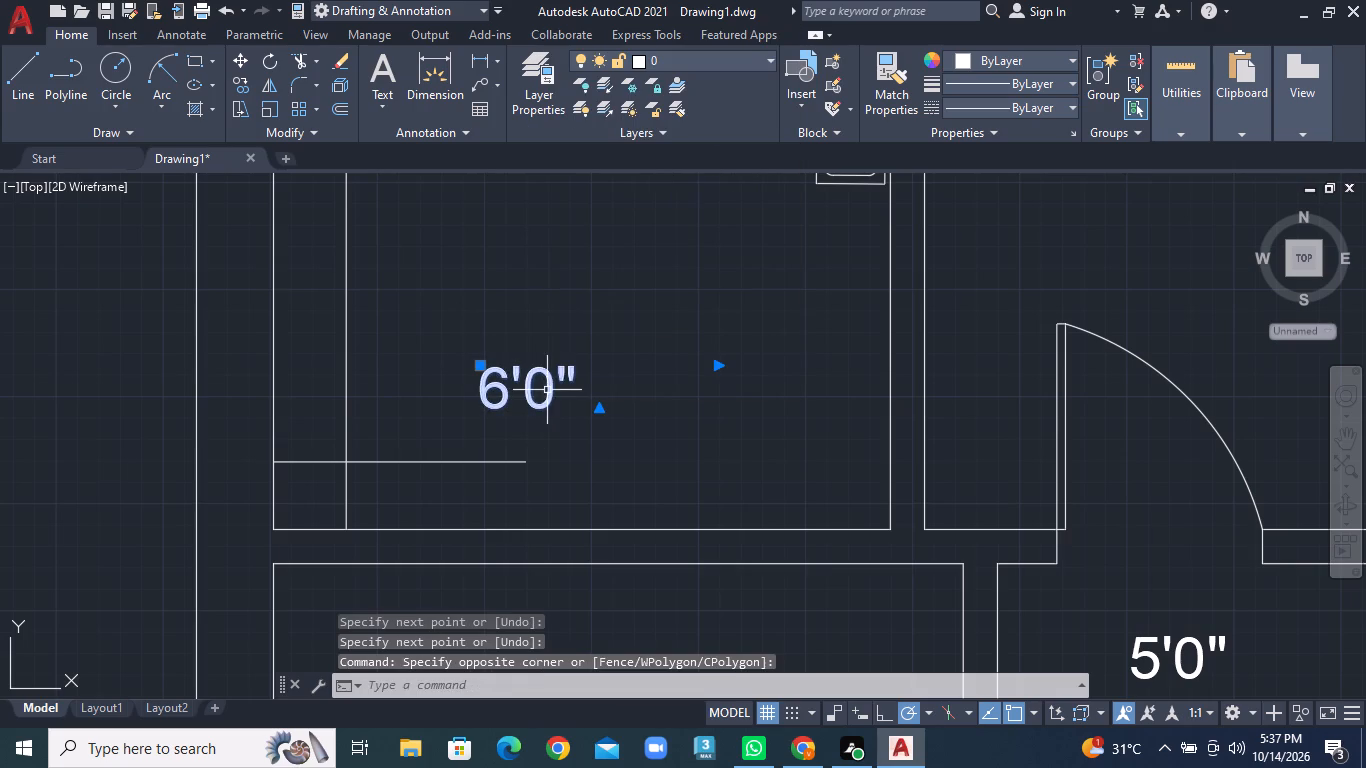
pyautogui.click(544, 390)
pyautogui.rightClick(544, 390)
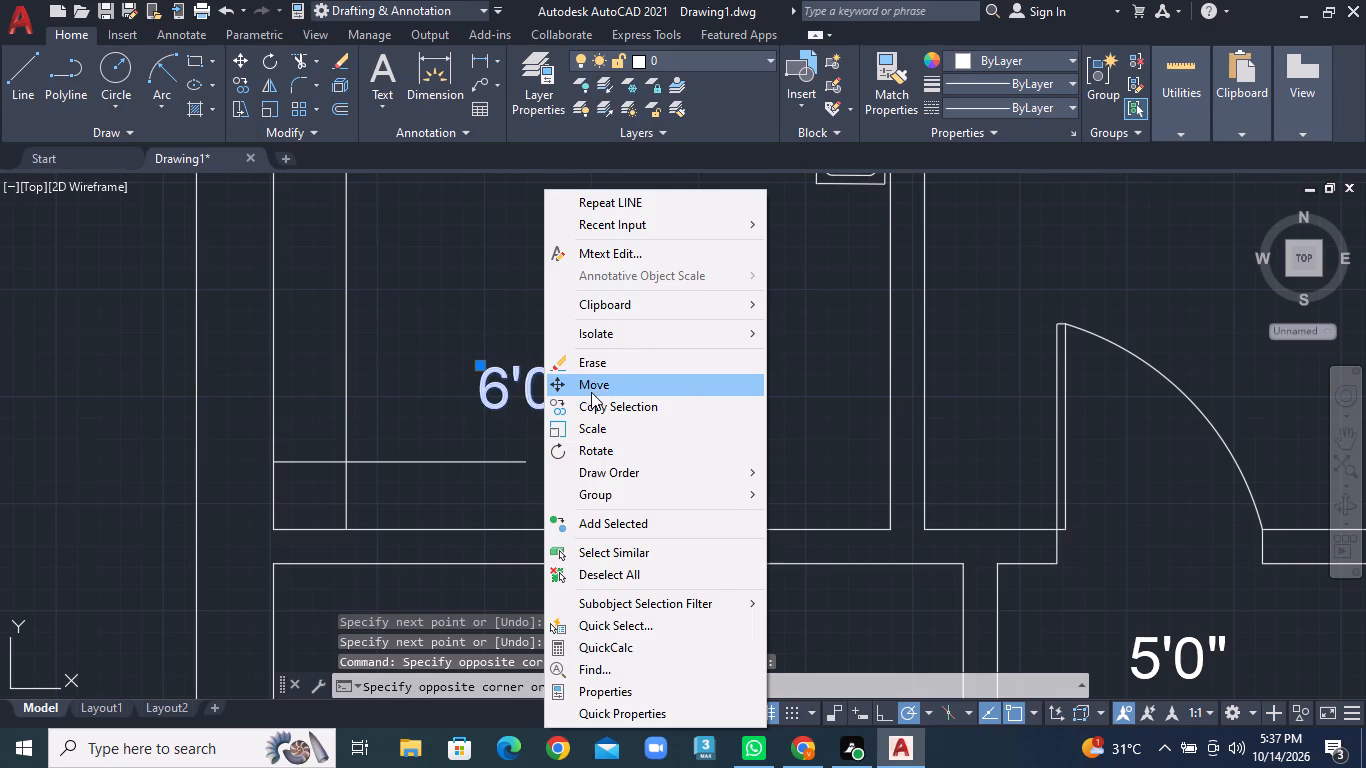
pyautogui.click(593, 381)
pyautogui.click(544, 381)
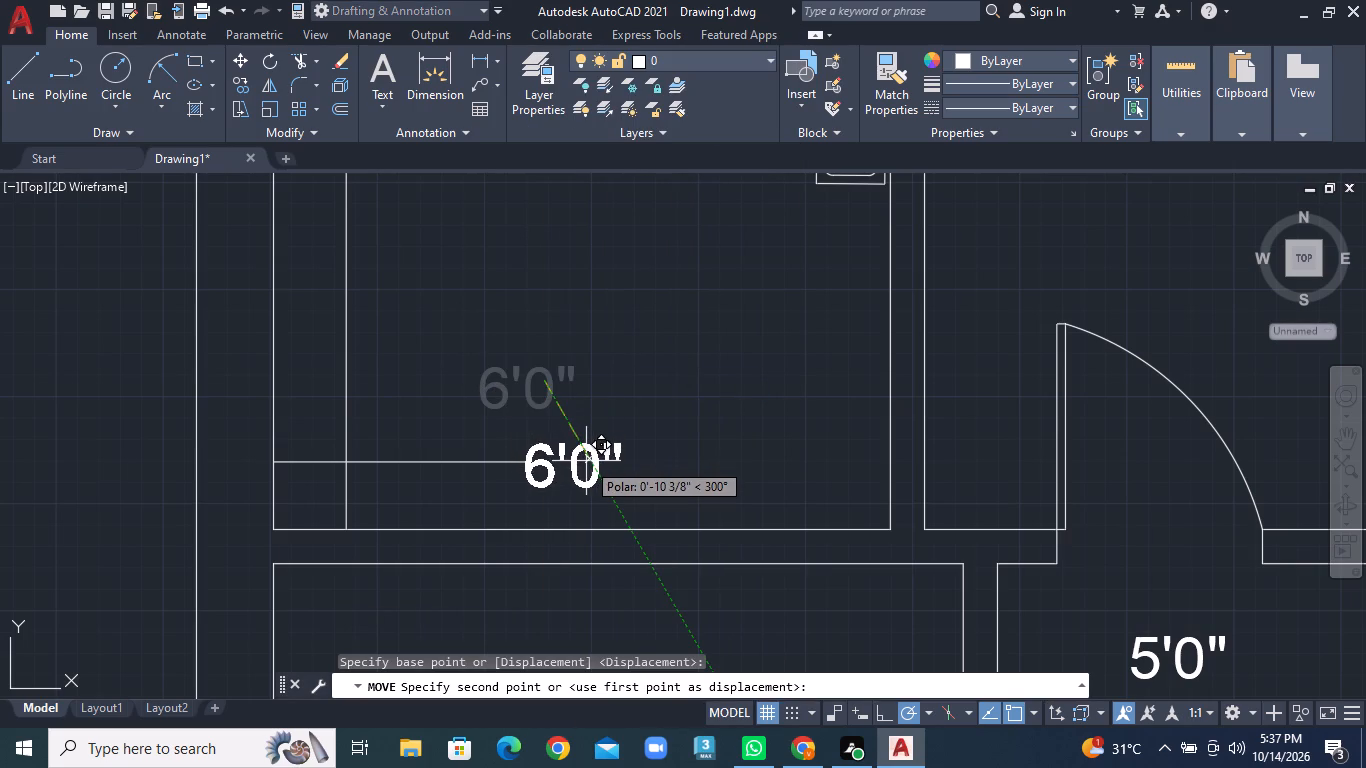
pyautogui.click(604, 456)
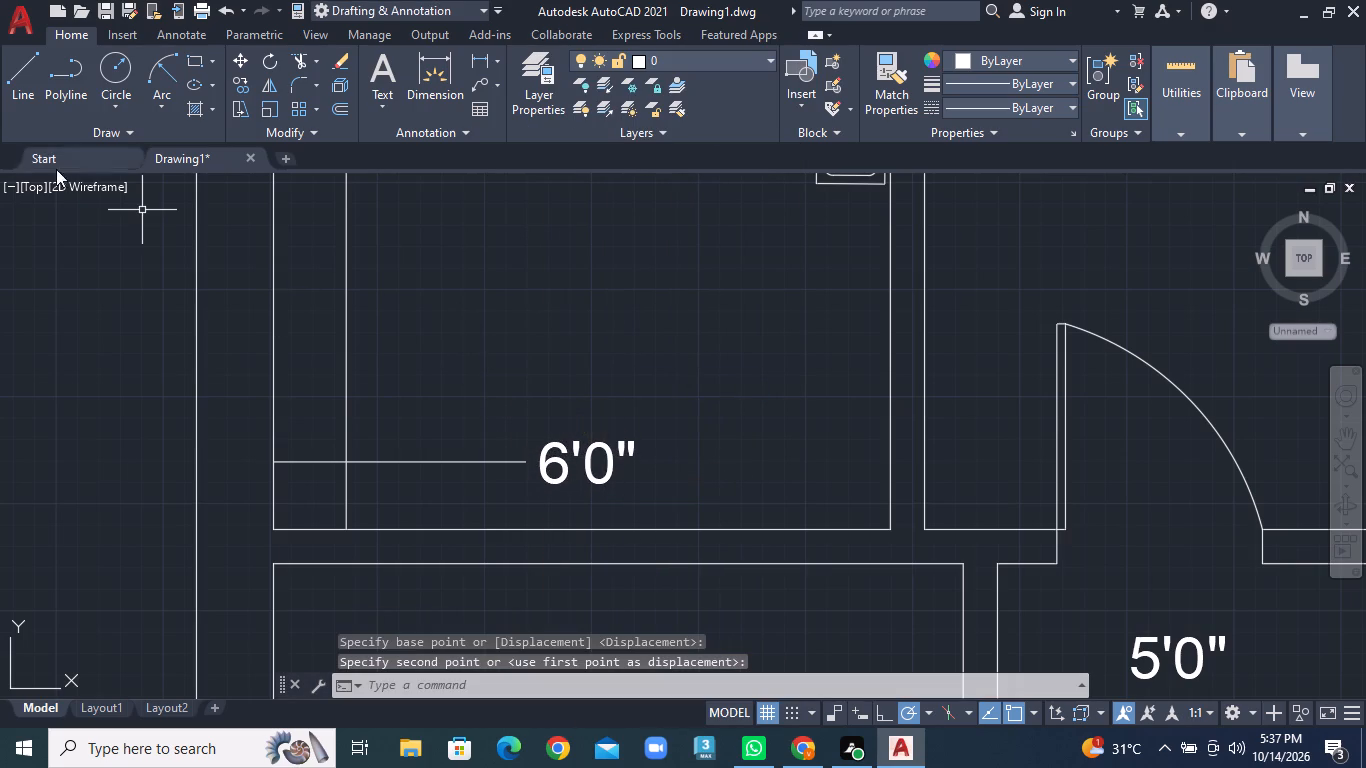
# Draw a horizontal dimension line segment from just beyond the bedroom toilet's 6'0" text to the bedroom partition wall.
pyautogui.click(17, 96)
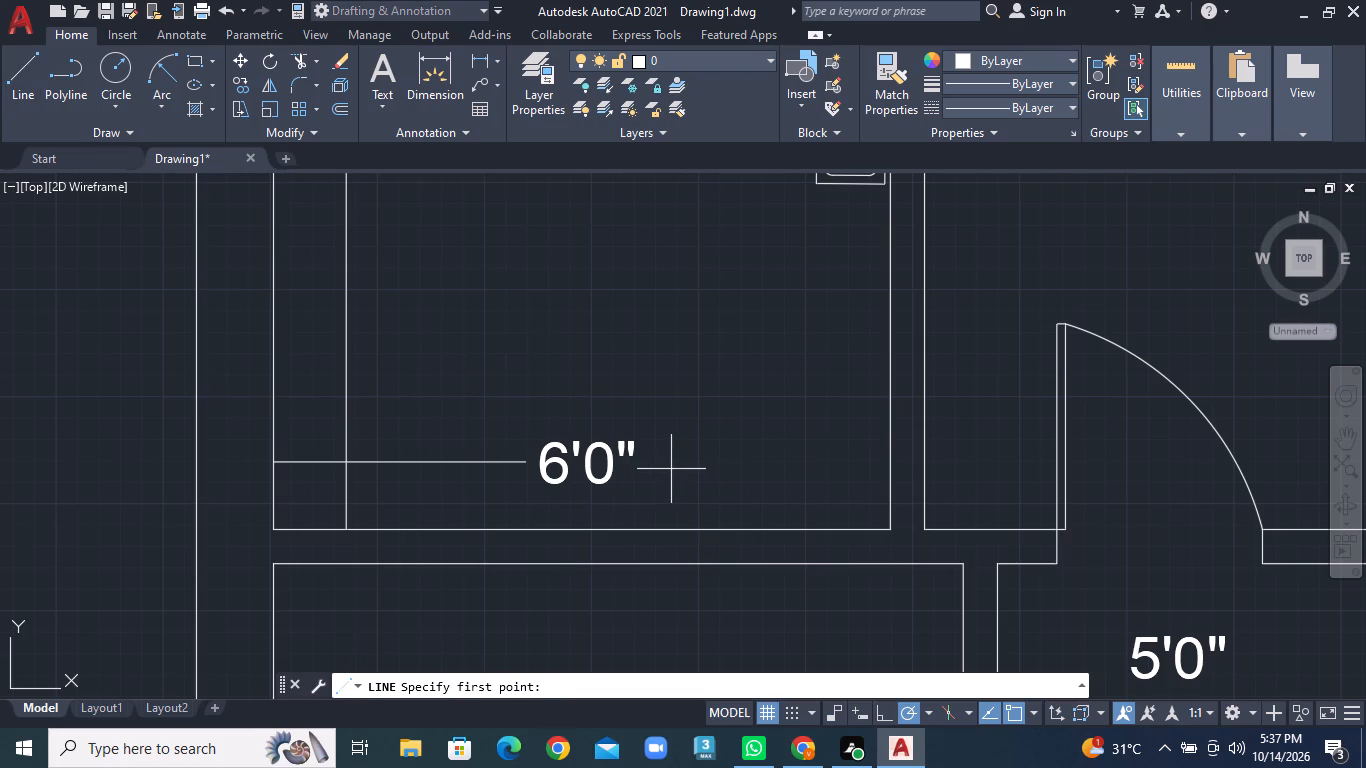
pyautogui.click(669, 467)
pyautogui.click(889, 468)
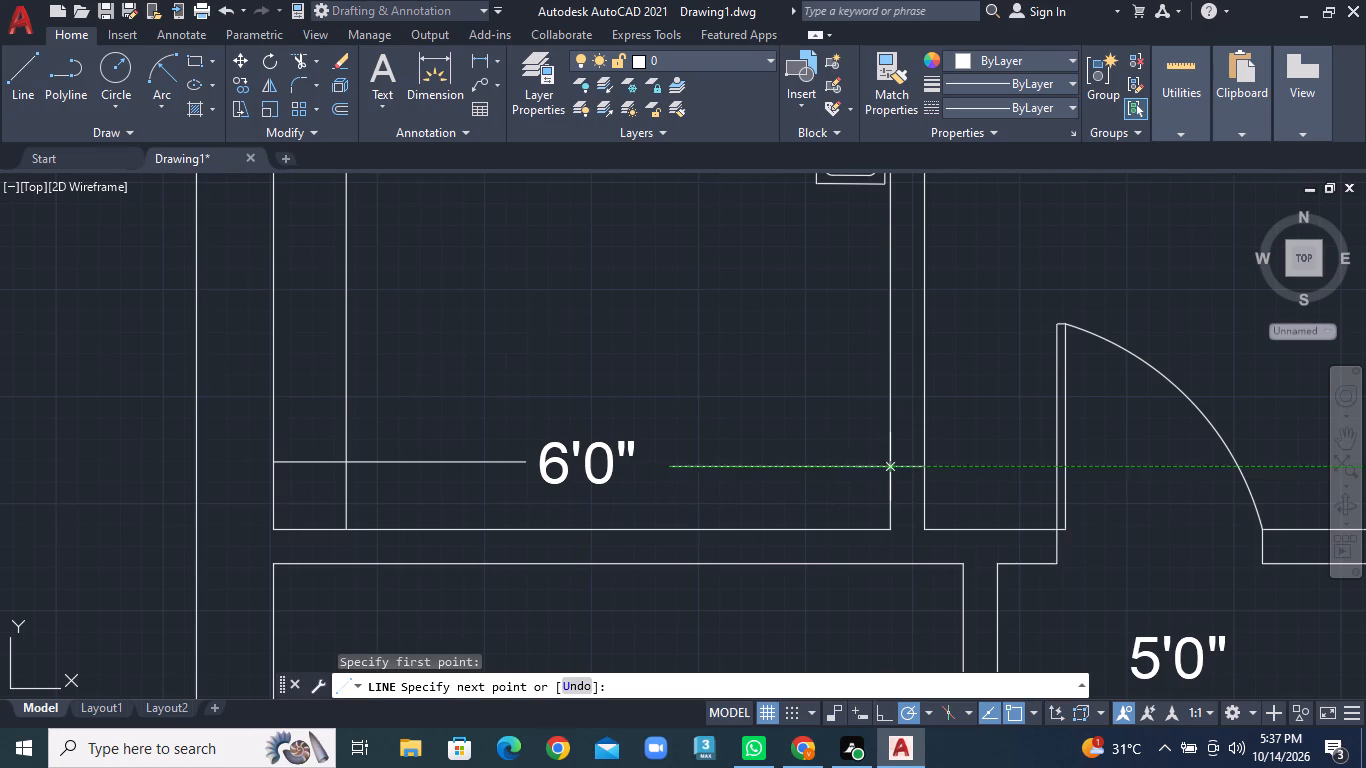
pyautogui.rightClick(889, 468)
pyautogui.click(910, 478)
# Move the BED ROOM label straight down, farther below the 12'0" dimension line and beside the bed.
pyautogui.scroll(-2, 813, 484)
pyautogui.moveTo(694, 480); pyautogui.dragTo(682, 476, button='middle')
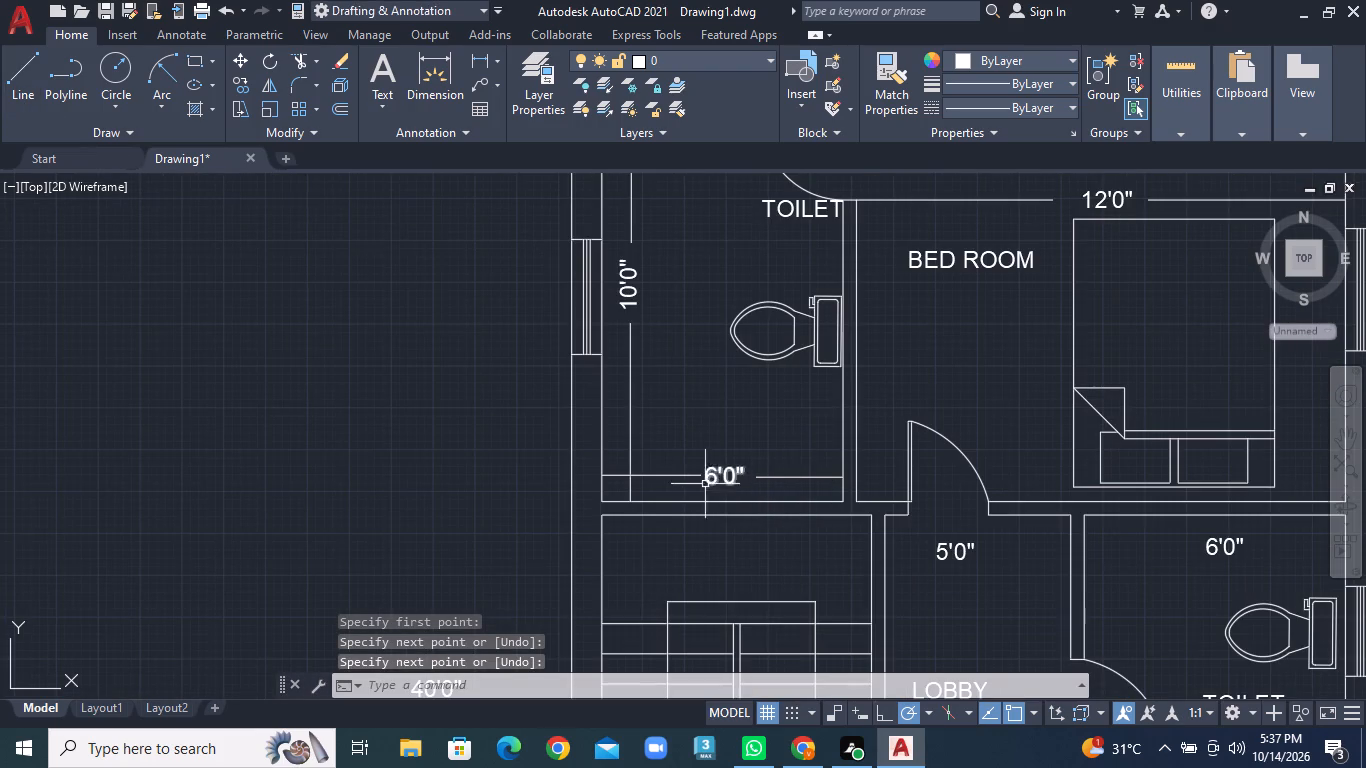
pyautogui.moveTo(682, 476); pyautogui.dragTo(582, 441, button='middle')
pyautogui.moveTo(814, 415); pyautogui.dragTo(688, 539, button='middle')
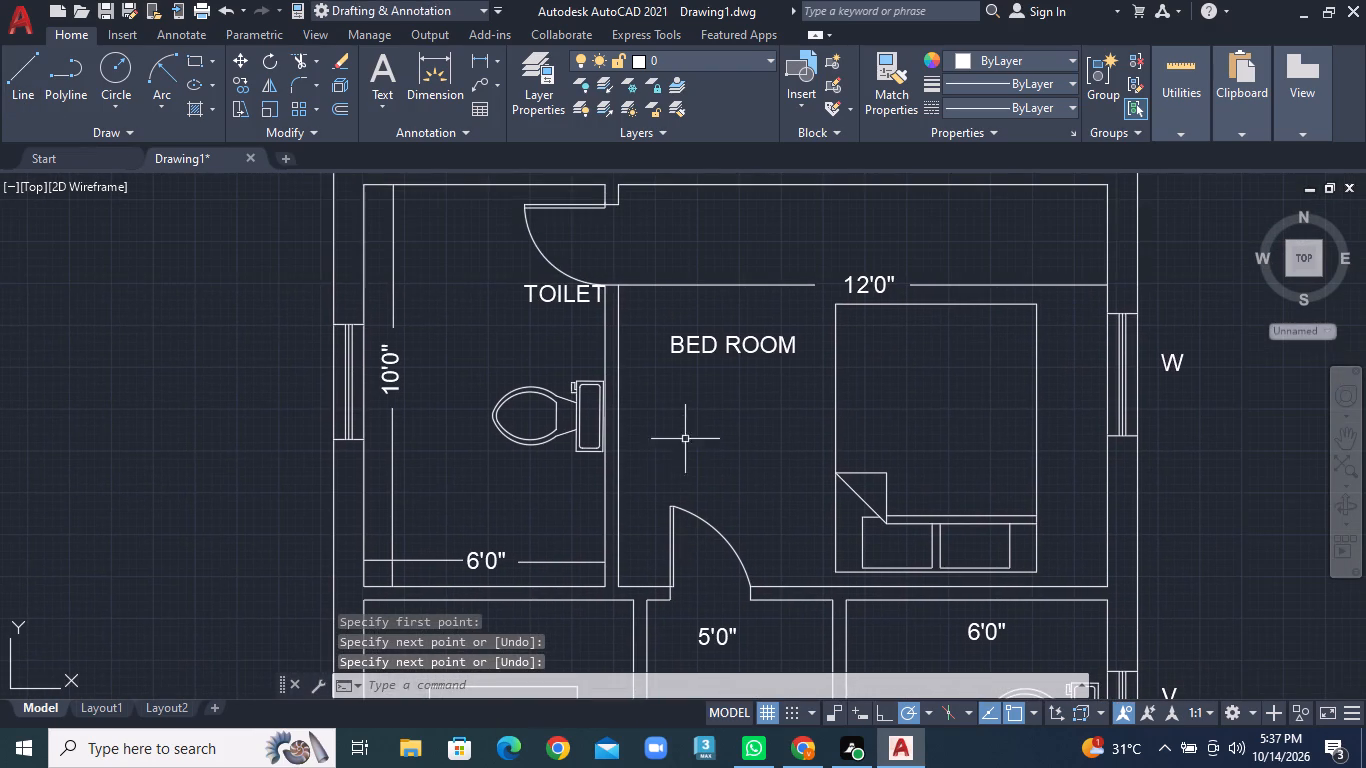
pyautogui.click(732, 338)
pyautogui.rightClick(732, 338)
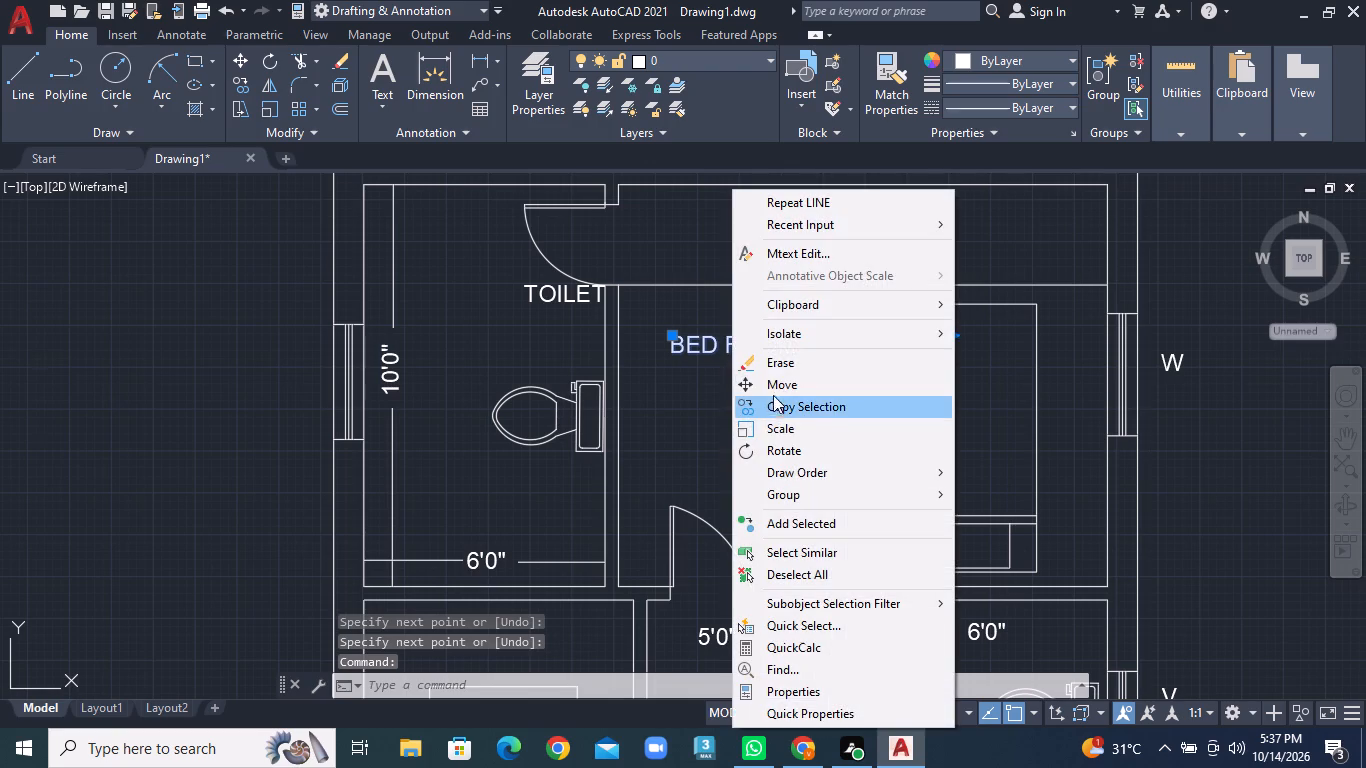
pyautogui.click(773, 385)
pyautogui.click(720, 354)
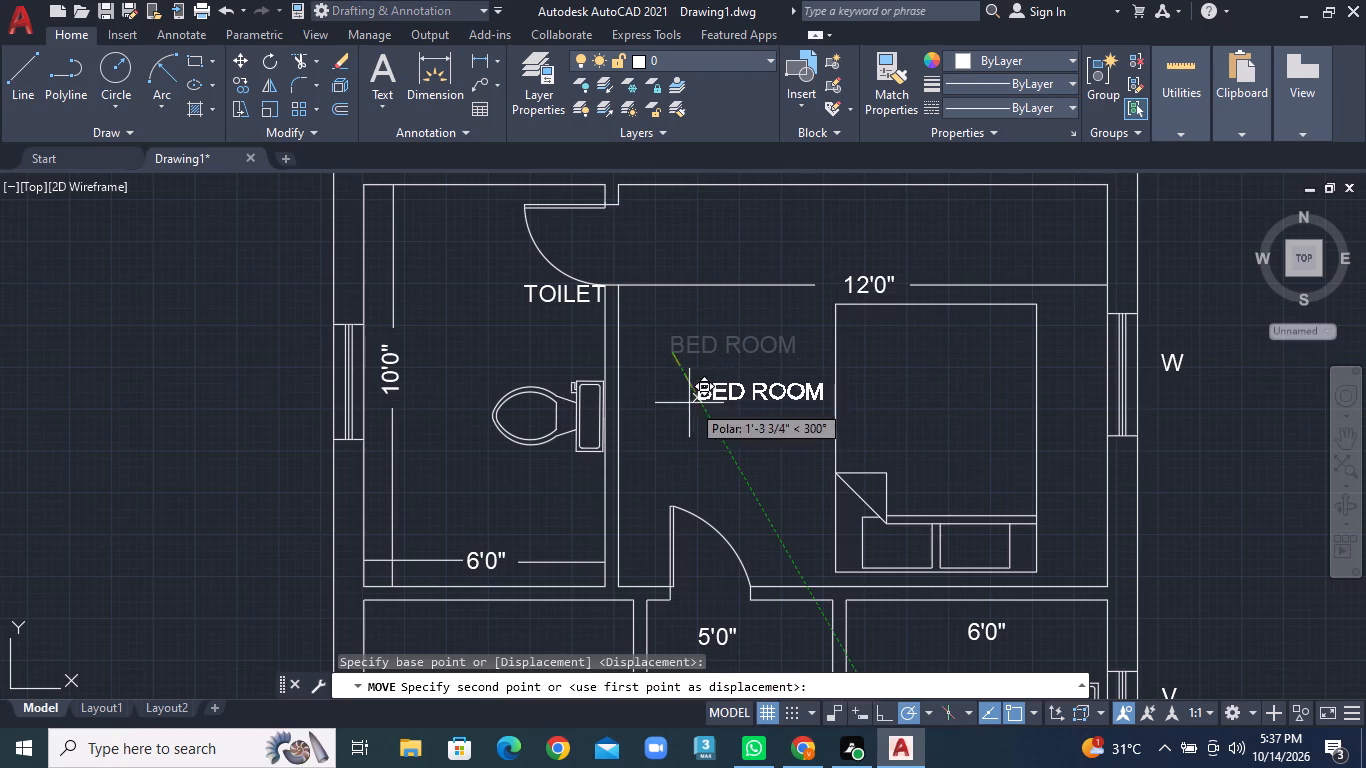
pyautogui.click(678, 404)
# Move the lobby's 5'0" text slightly up and toward the middle of the lobby width, below the bedroom door.
pyautogui.moveTo(782, 516); pyautogui.dragTo(768, 366, button='middle')
pyautogui.scroll(1, 712, 516)
pyautogui.moveTo(706, 509); pyautogui.dragTo(679, 490, button='middle')
pyautogui.click(684, 464)
pyautogui.rightClick(684, 464)
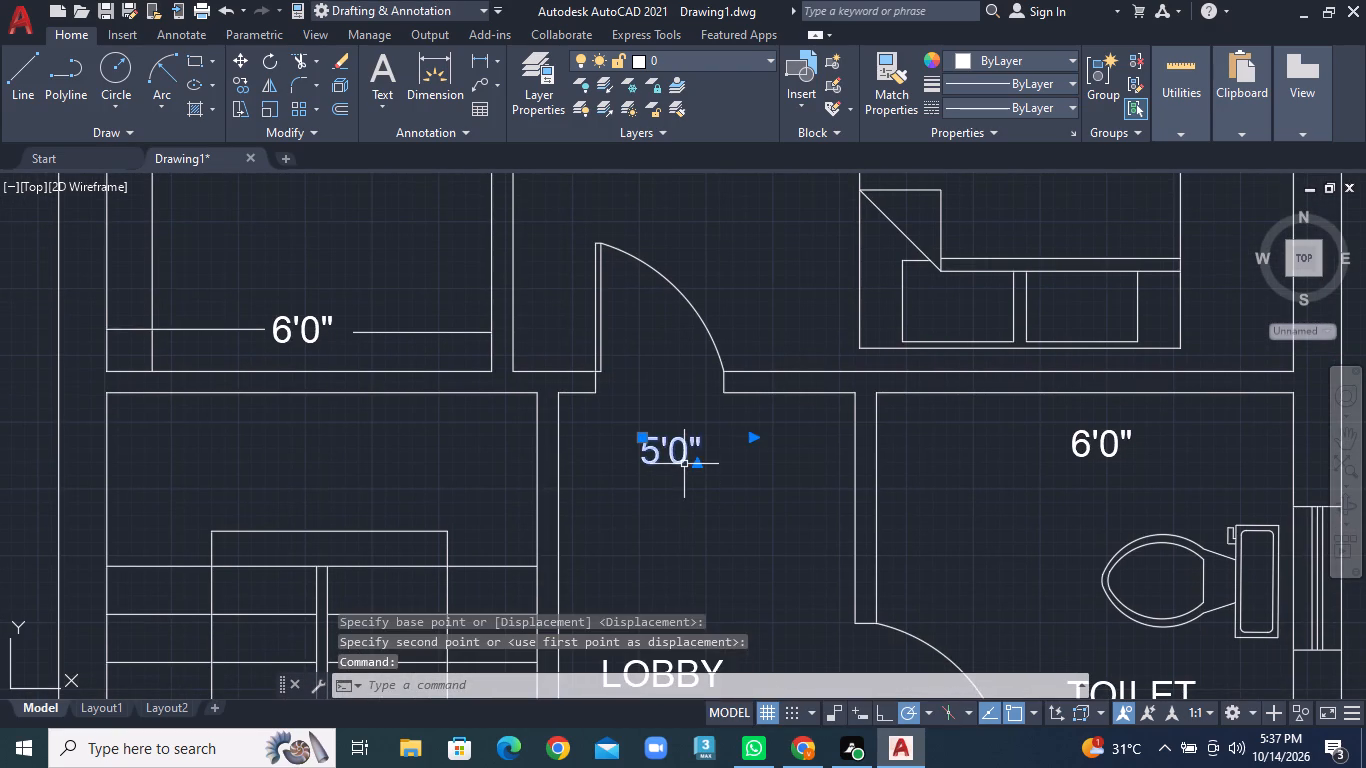
pyautogui.click(739, 387)
pyautogui.click(681, 450)
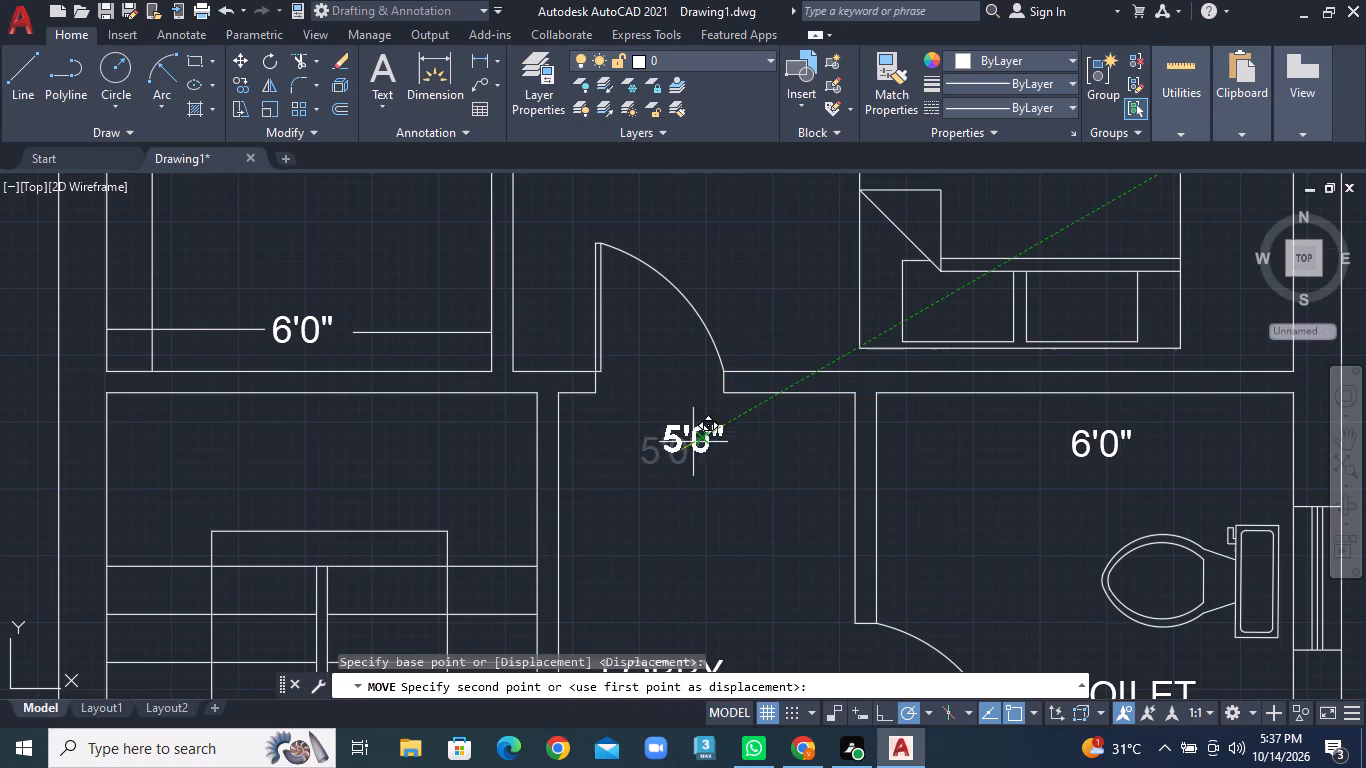
pyautogui.click(708, 427)
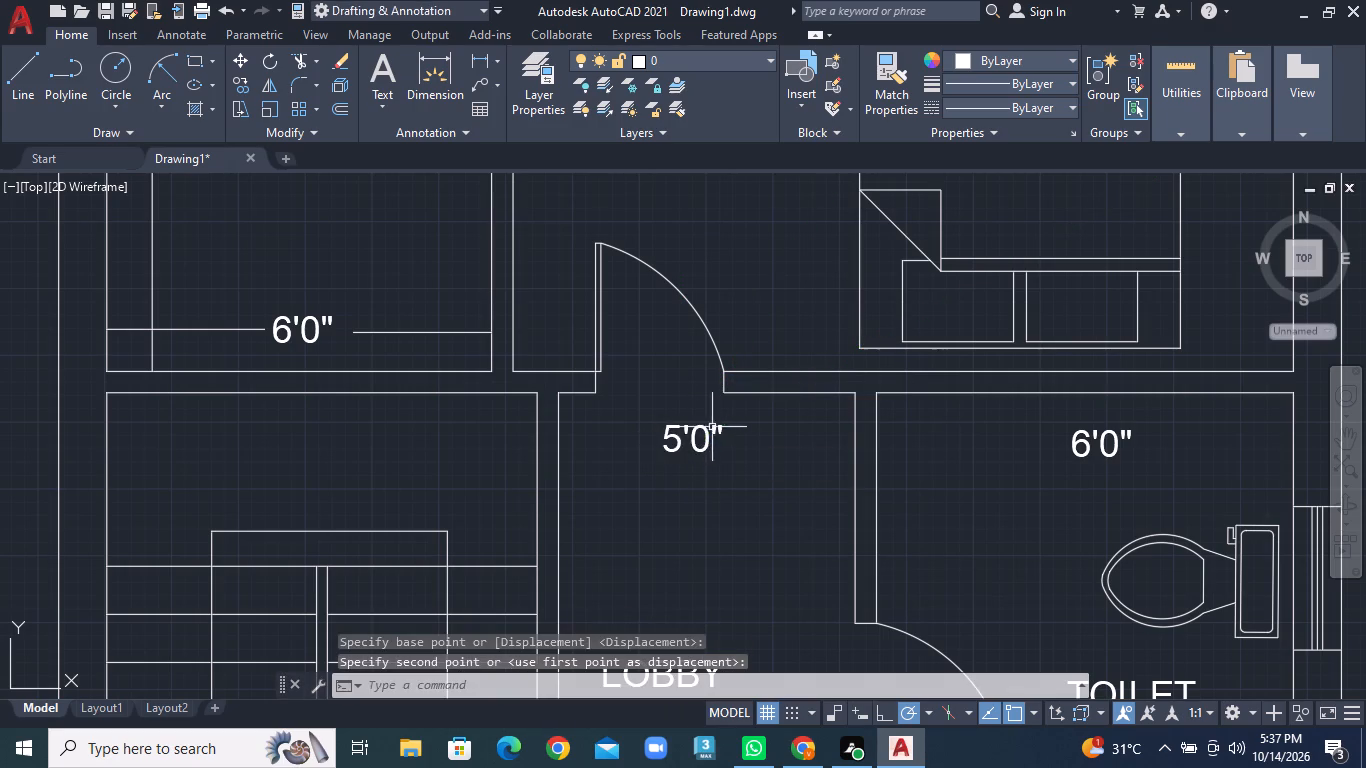
# Draw a horizontal dimension line segment from the lobby's staircase-side wall to just before the 5'0" text.
pyautogui.click(33, 94)
pyautogui.scroll(2, 773, 577)
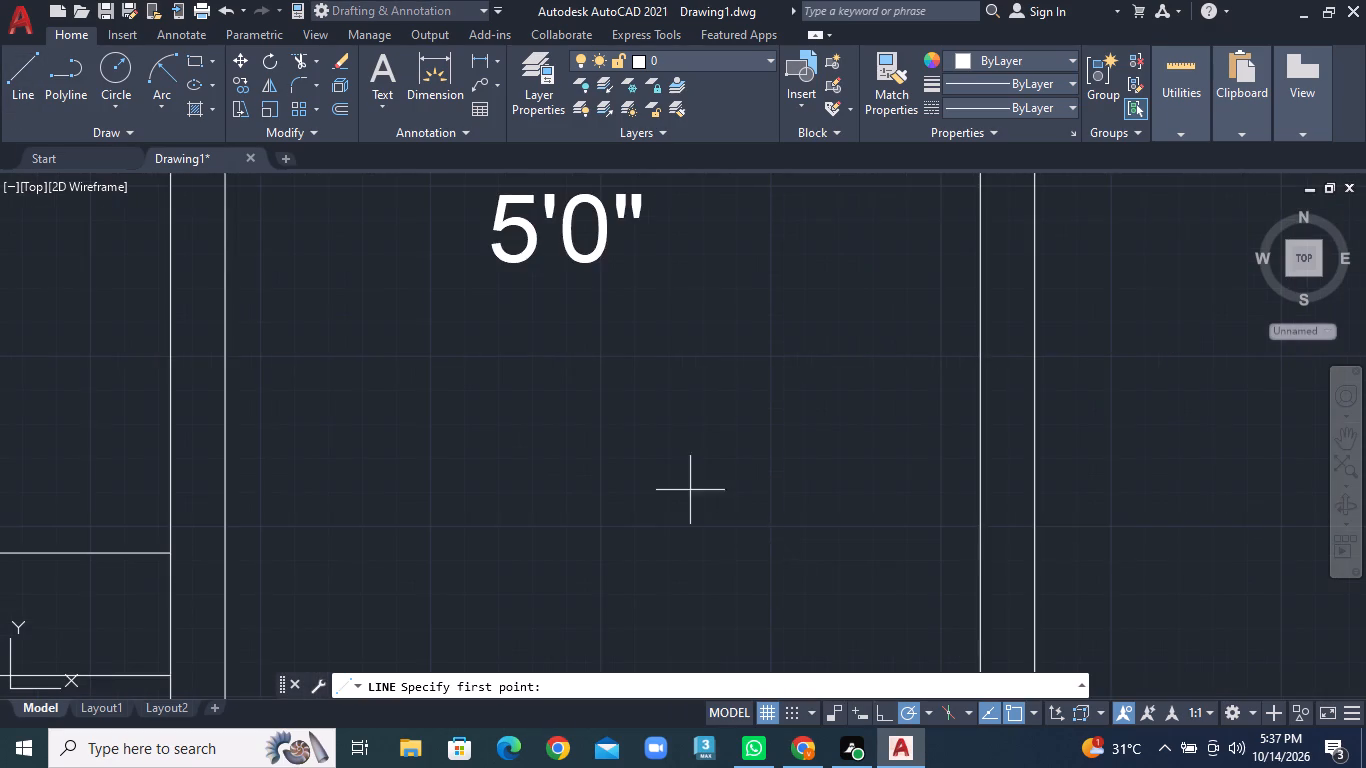
pyautogui.moveTo(679, 481); pyautogui.dragTo(672, 495, button='middle')
pyautogui.moveTo(655, 568); pyautogui.dragTo(647, 681, button='middle')
pyautogui.click(212, 353)
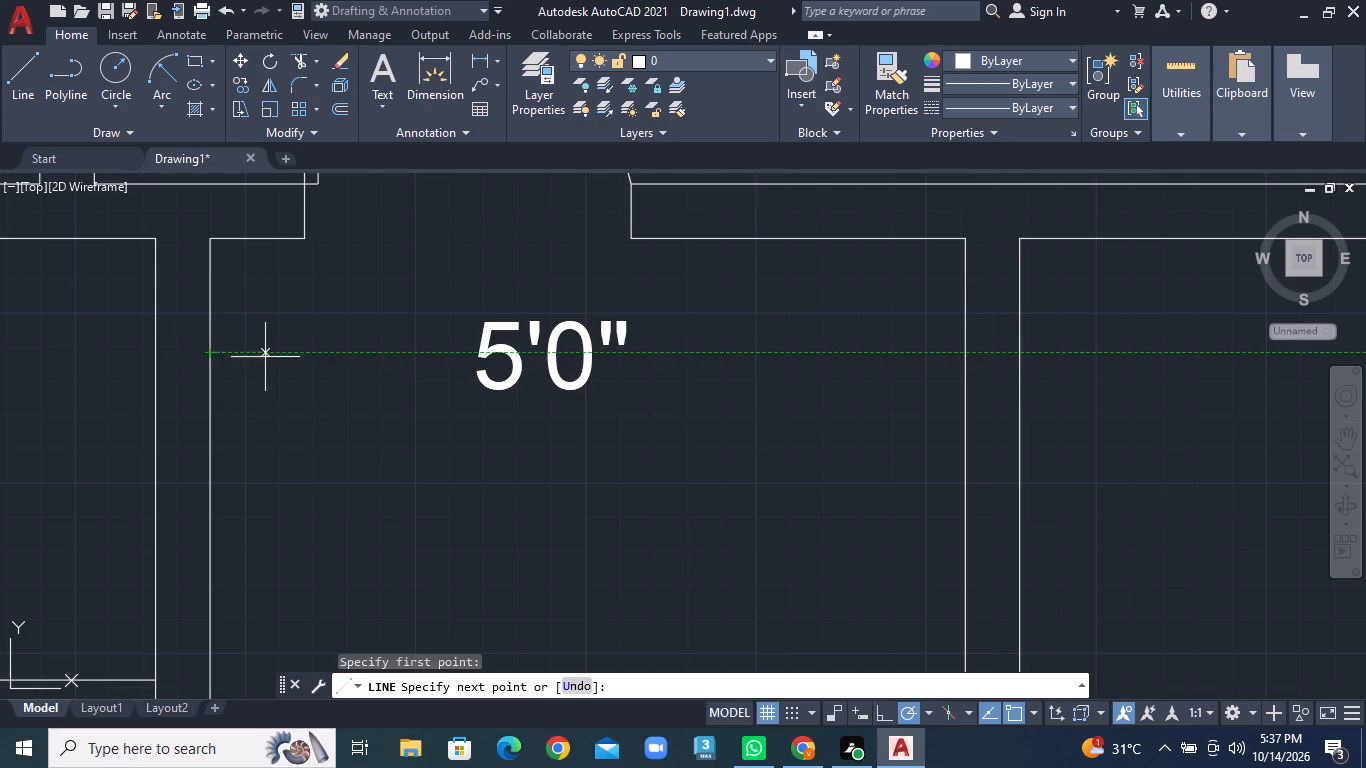
pyautogui.click(448, 360)
pyautogui.rightClick(448, 360)
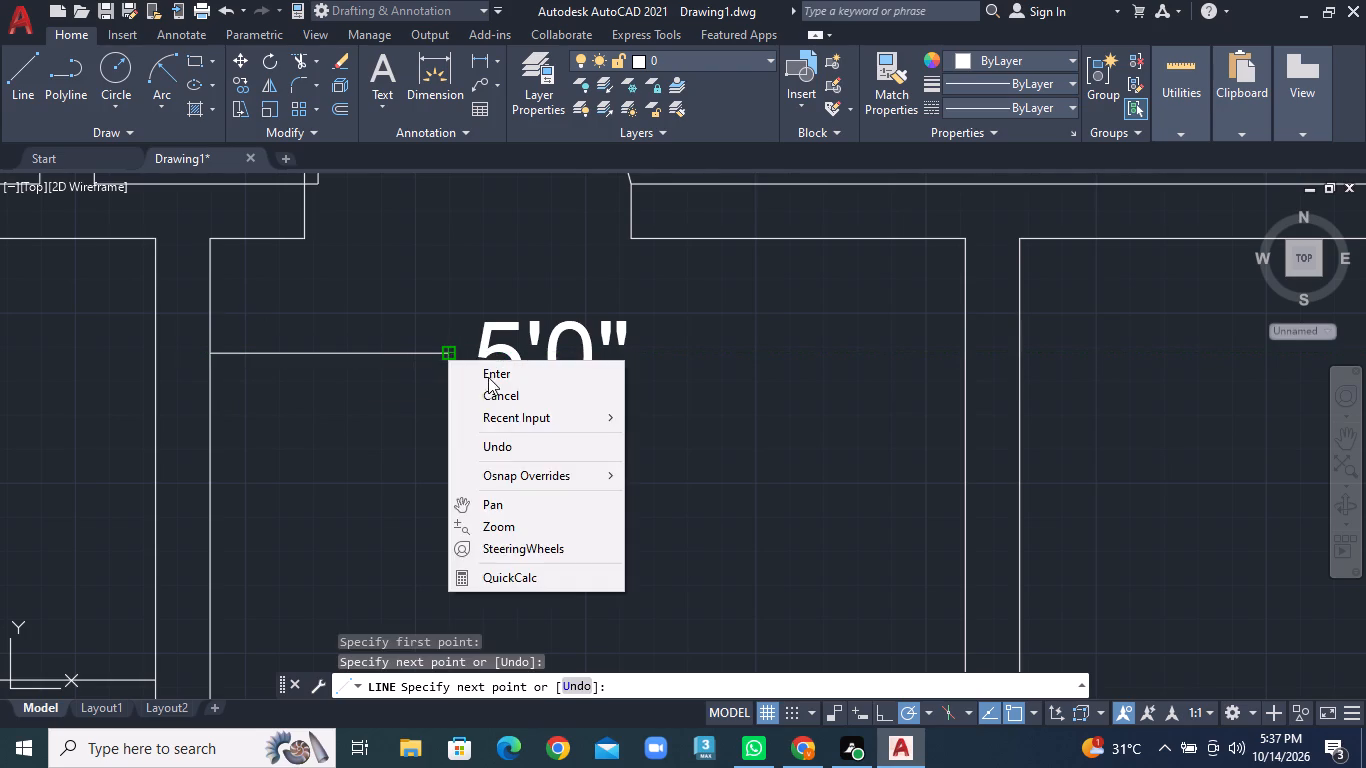
pyautogui.click(488, 377)
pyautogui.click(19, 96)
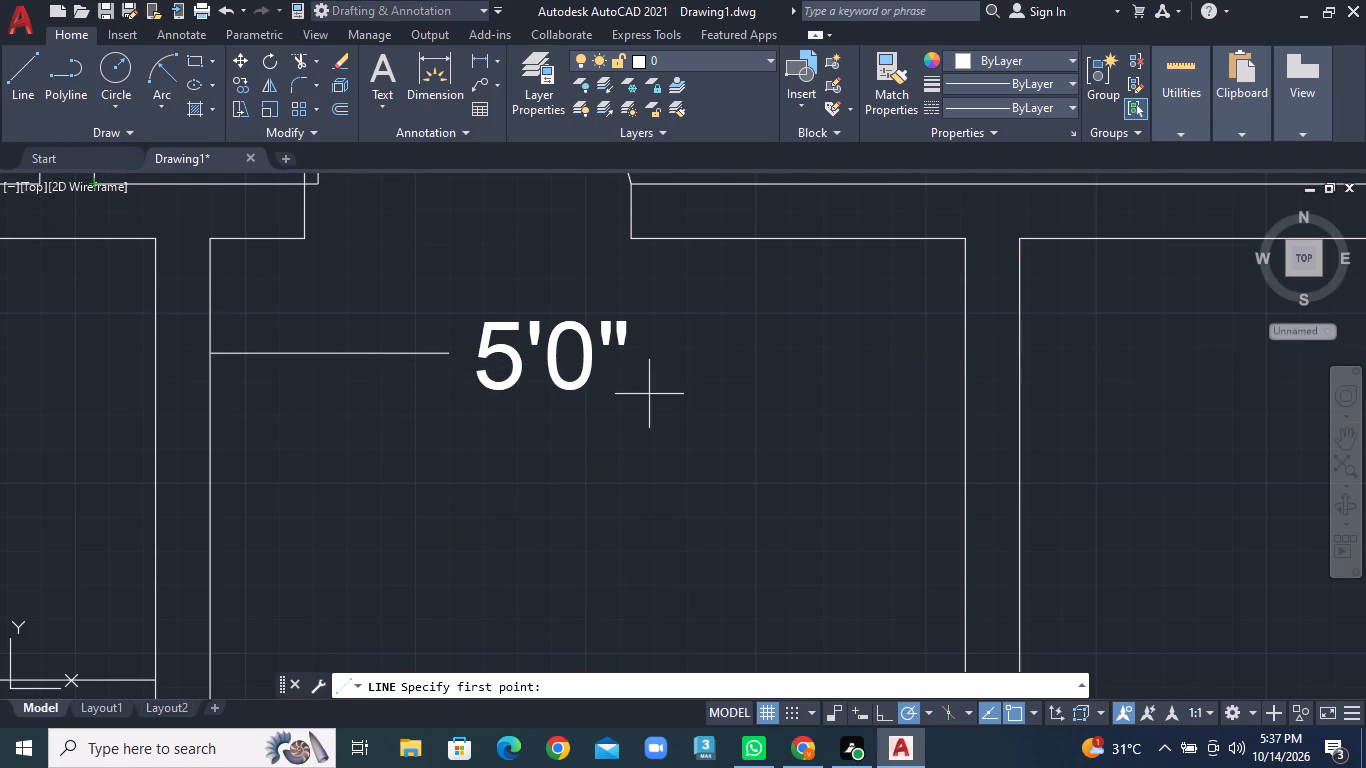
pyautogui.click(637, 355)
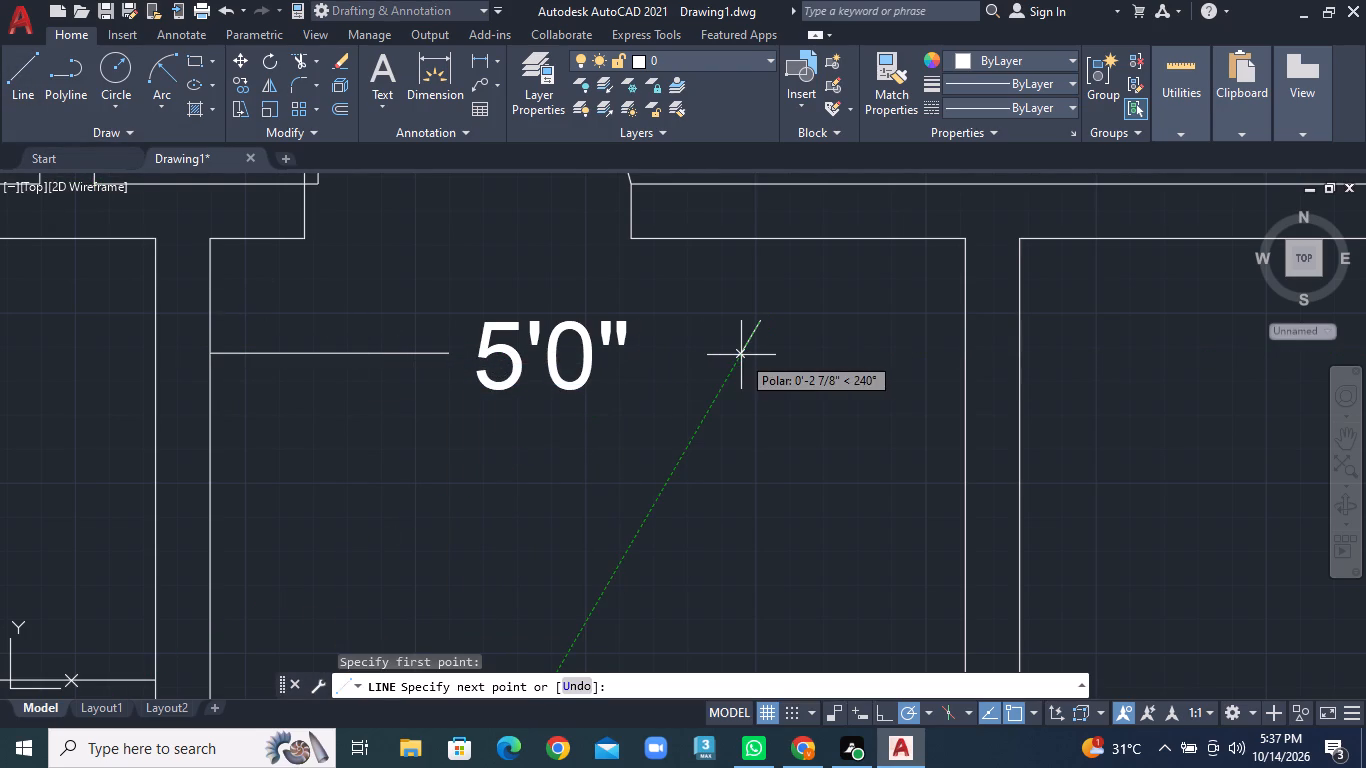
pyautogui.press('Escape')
# Draw a horizontal dimension line segment from just beyond the 5'0" text to the lobby's toilet-side wall.
pyautogui.click(20, 91)
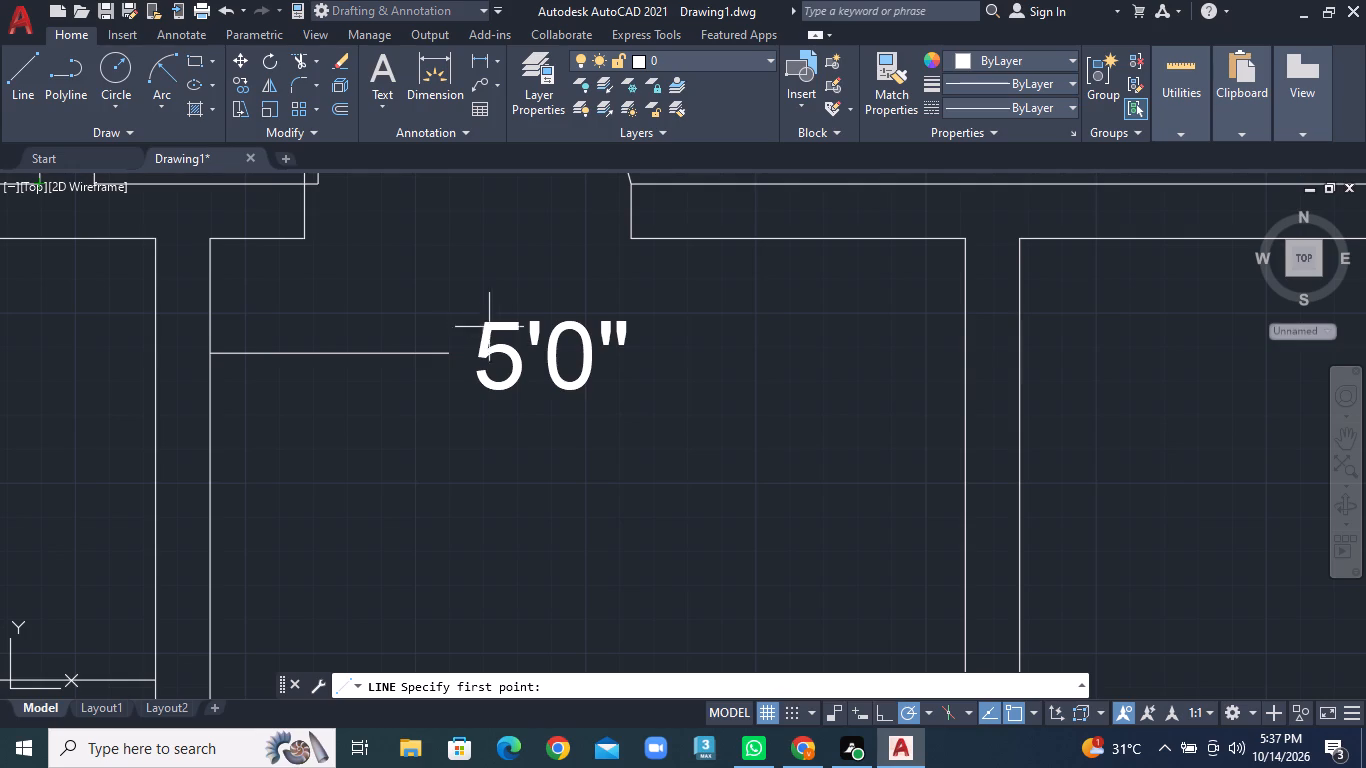
pyautogui.click(661, 366)
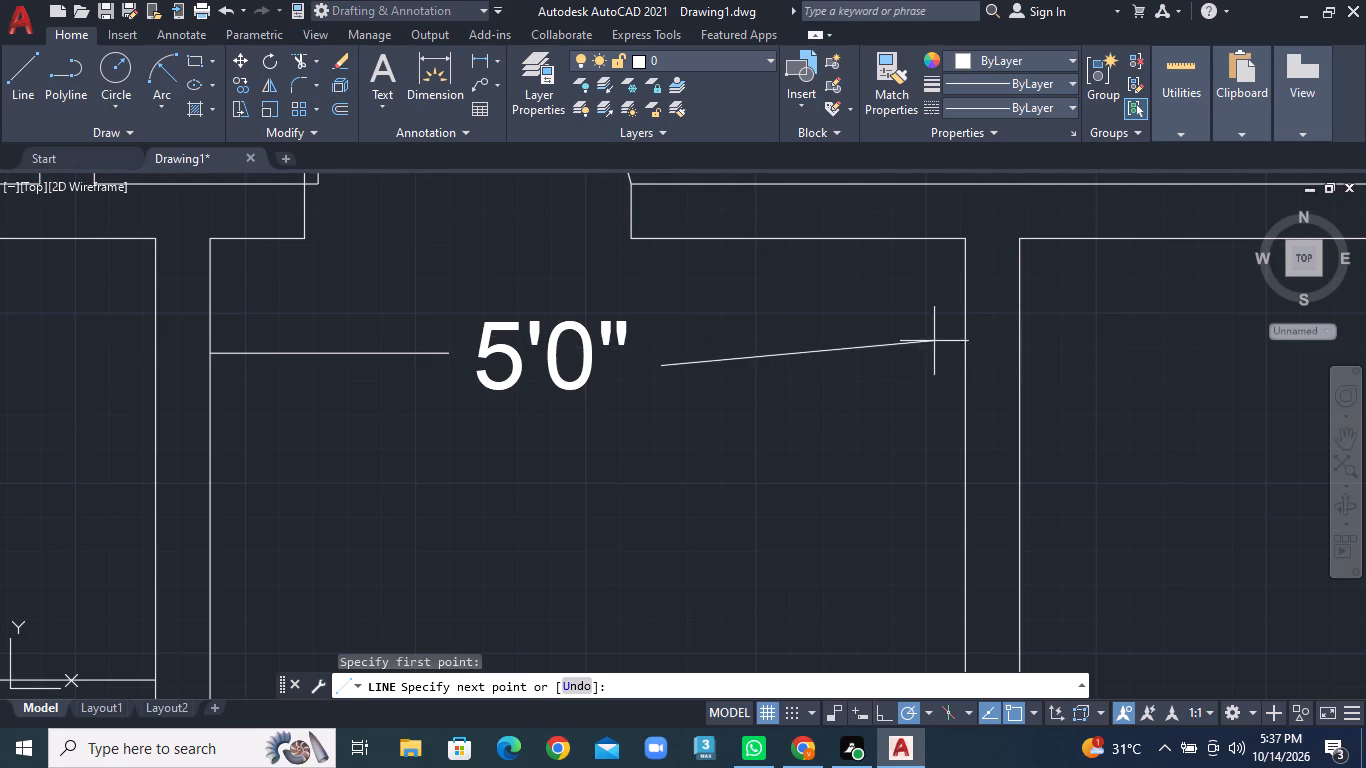
pyautogui.click(966, 367)
pyautogui.rightClick(968, 367)
pyautogui.click(1004, 381)
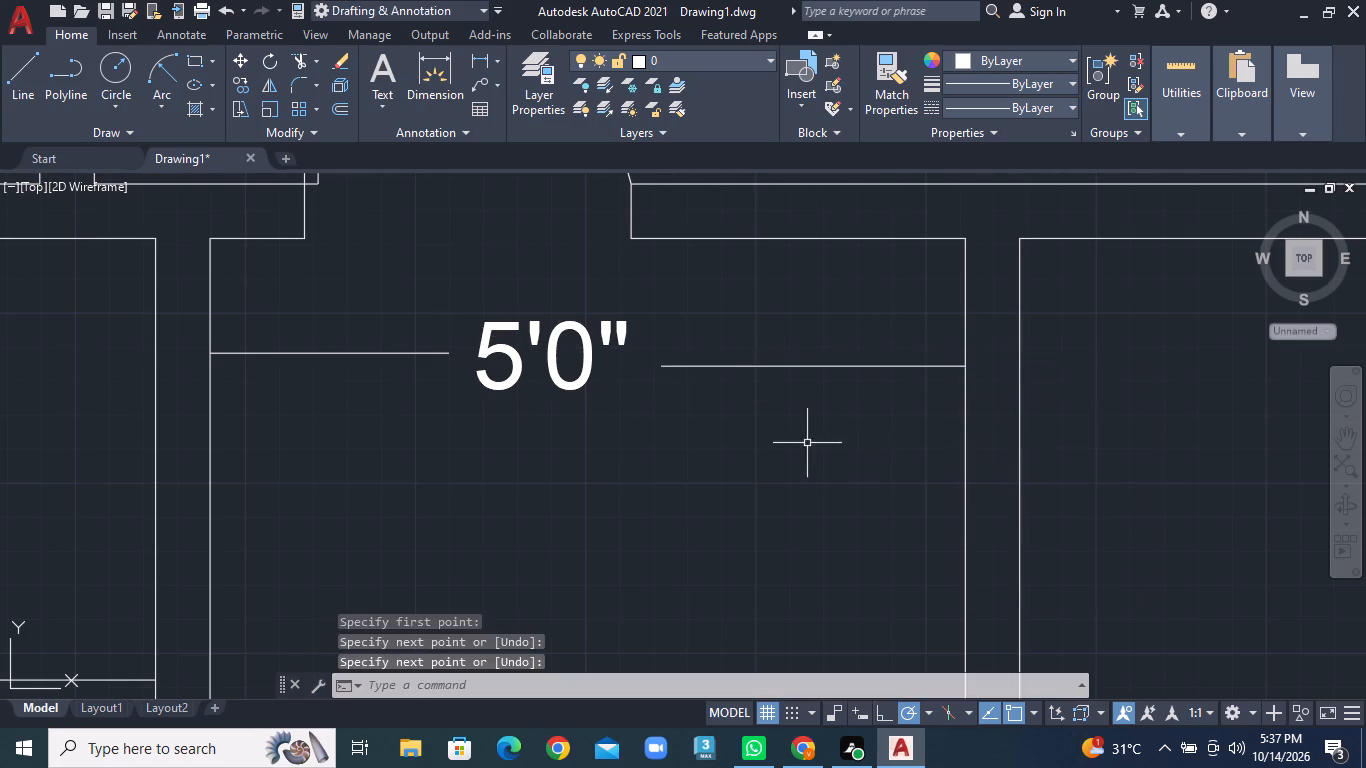
# Draw a horizontal dimension line segment in the toilet beside the lobby, from the lobby partition to the 6'0" text.
pyautogui.scroll(-3, 806, 443)
pyautogui.moveTo(892, 490); pyautogui.dragTo(604, 590, button='middle')
pyautogui.scroll(1, 680, 497)
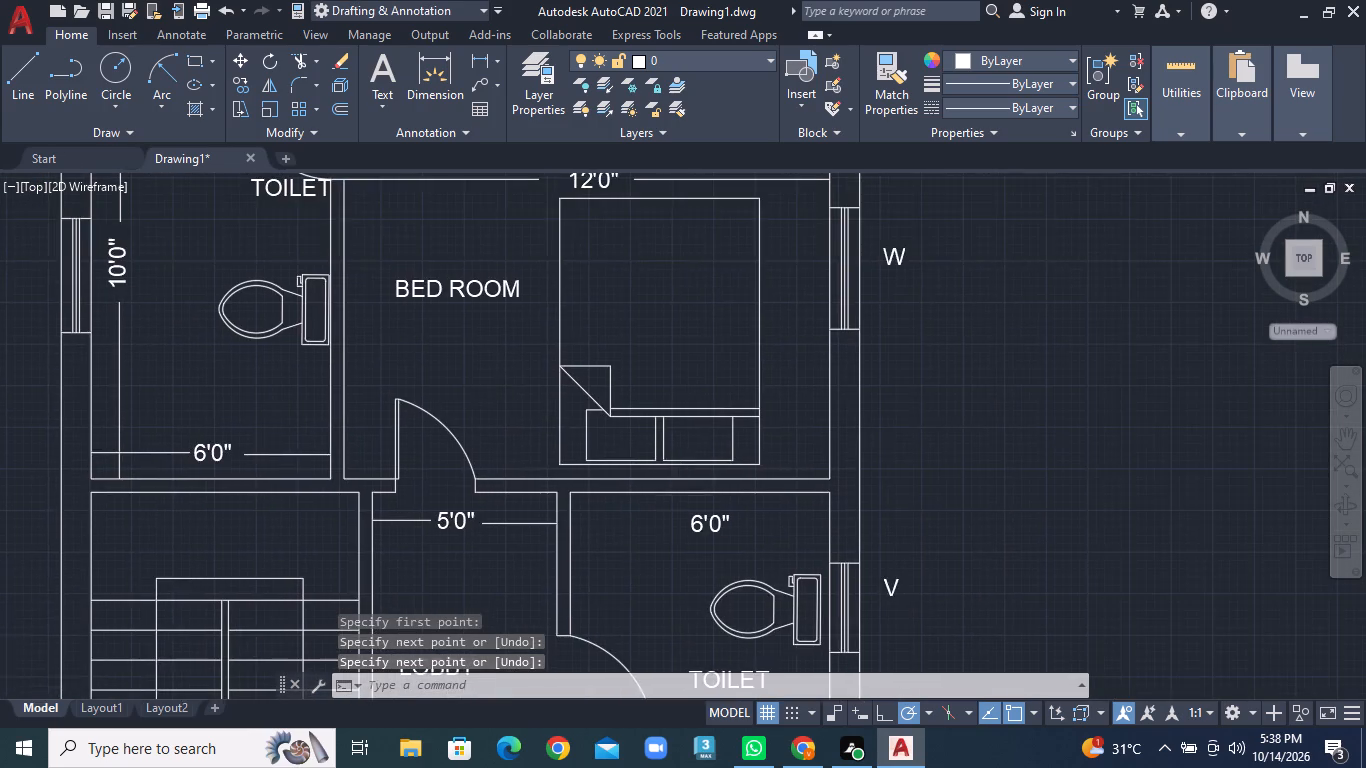
pyautogui.moveTo(681, 510); pyautogui.dragTo(601, 404, button='middle')
pyautogui.click(7, 90)
pyautogui.scroll(1, 421, 360)
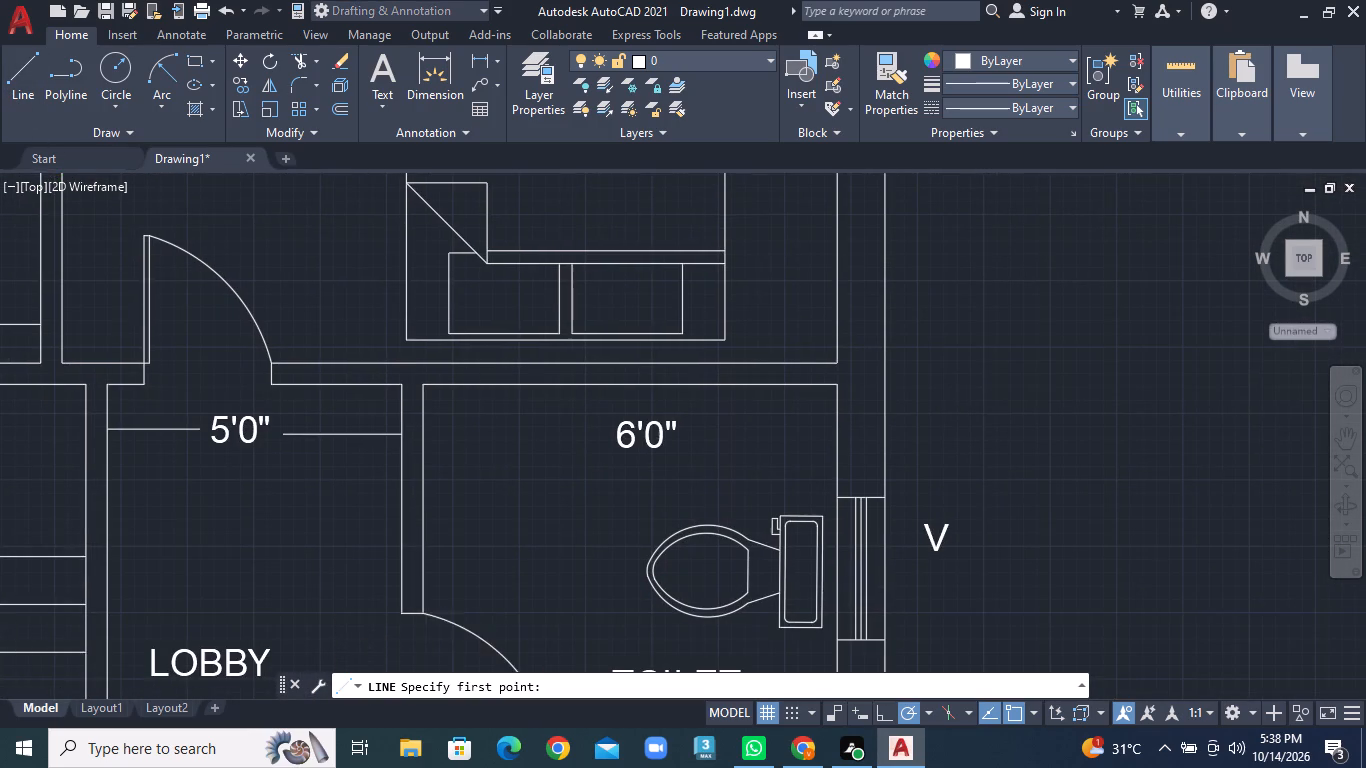
pyautogui.click(429, 467)
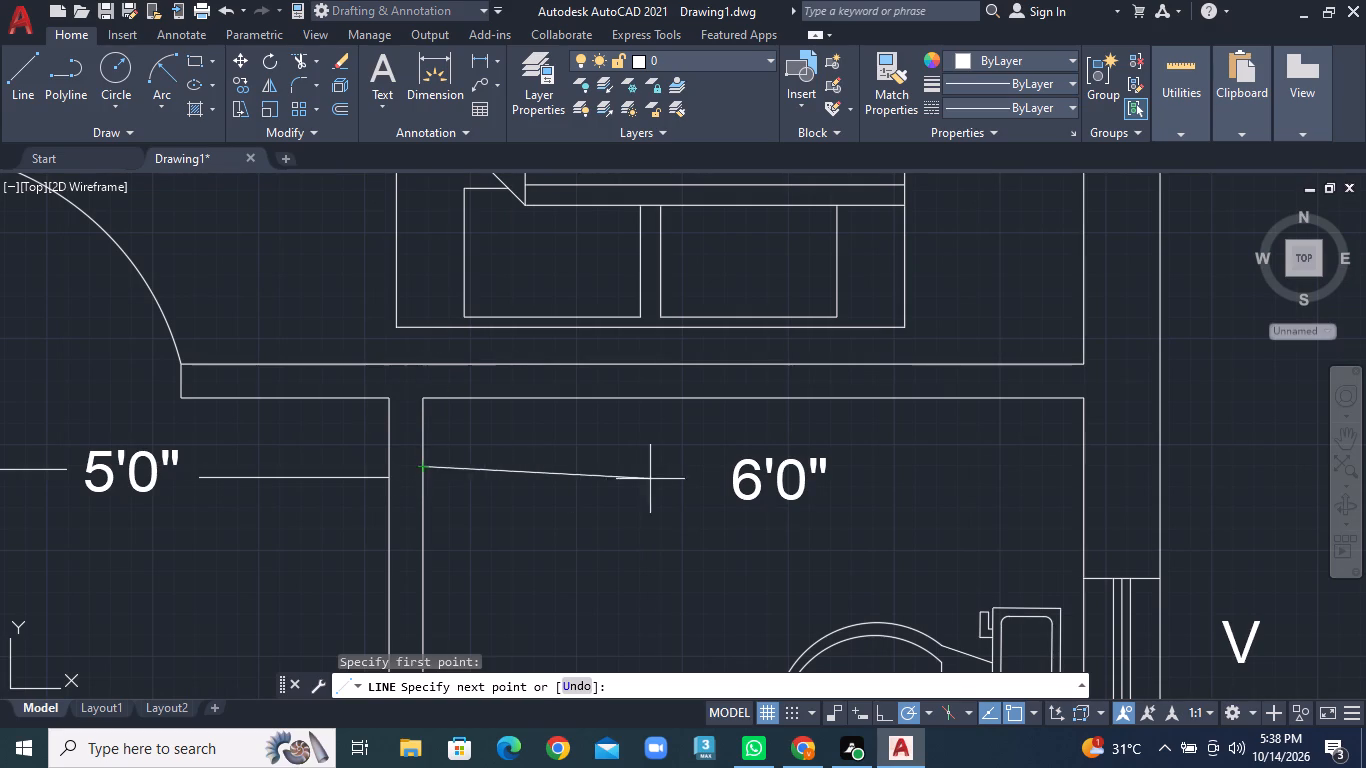
pyautogui.click(730, 464)
pyautogui.rightClick(730, 464)
pyautogui.click(757, 472)
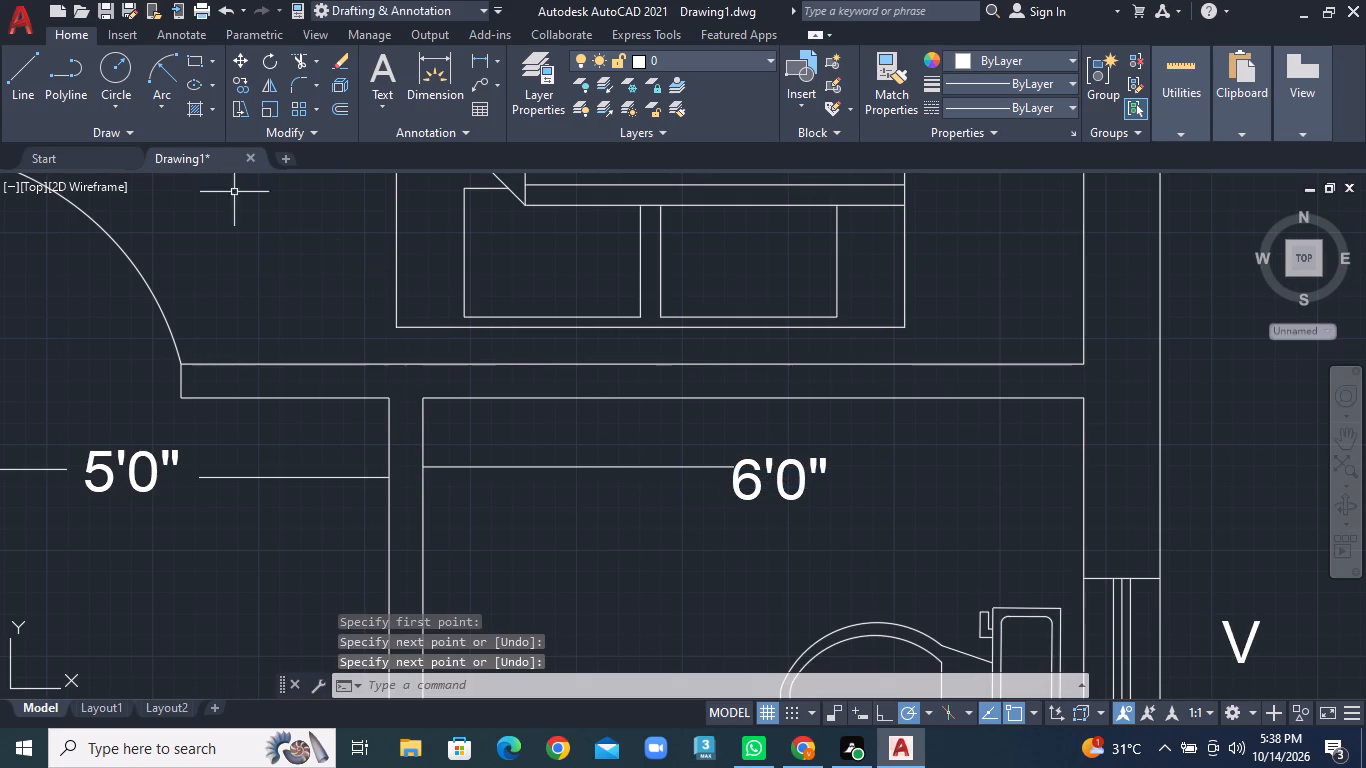
# Draw a horizontal dimension line segment in the toilet beside the lobby, from just beyond the 6'0" text to the outer wall.
pyautogui.click(24, 90)
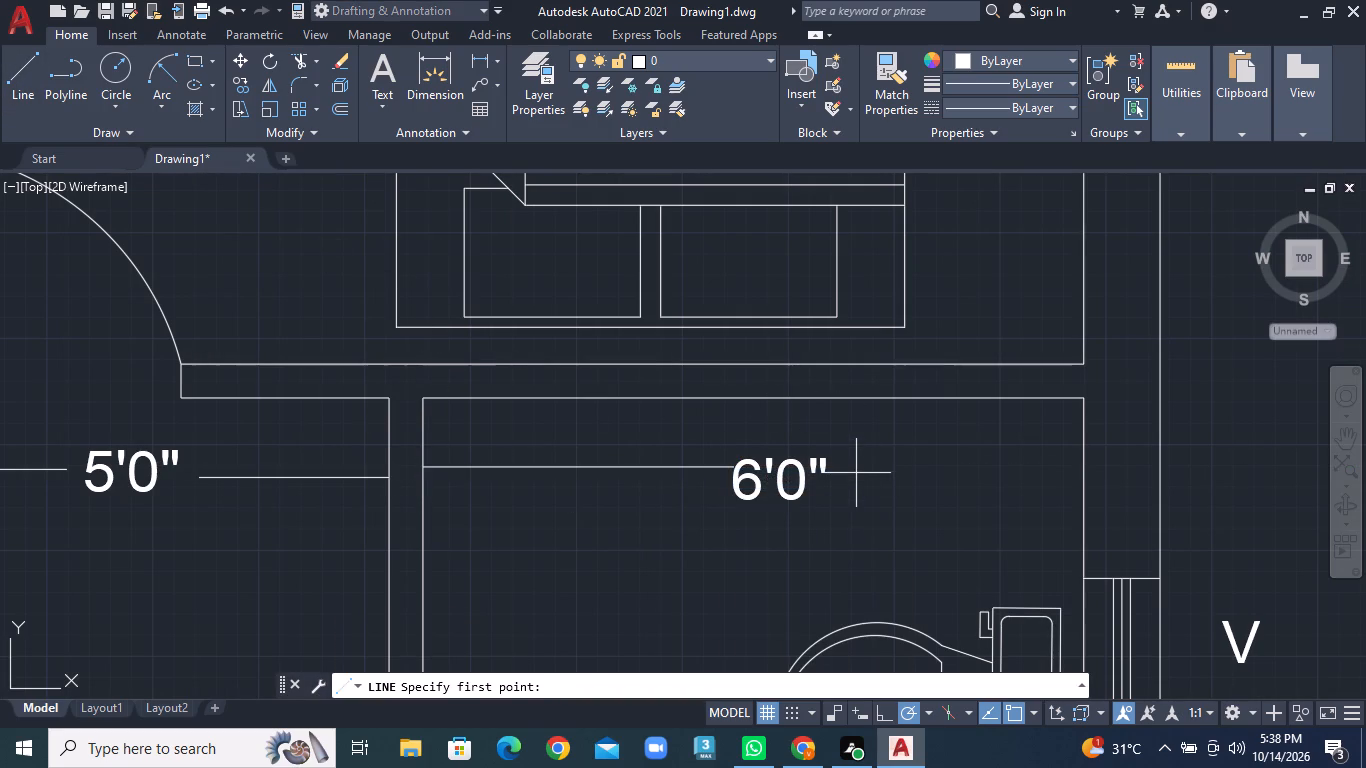
pyautogui.click(855, 473)
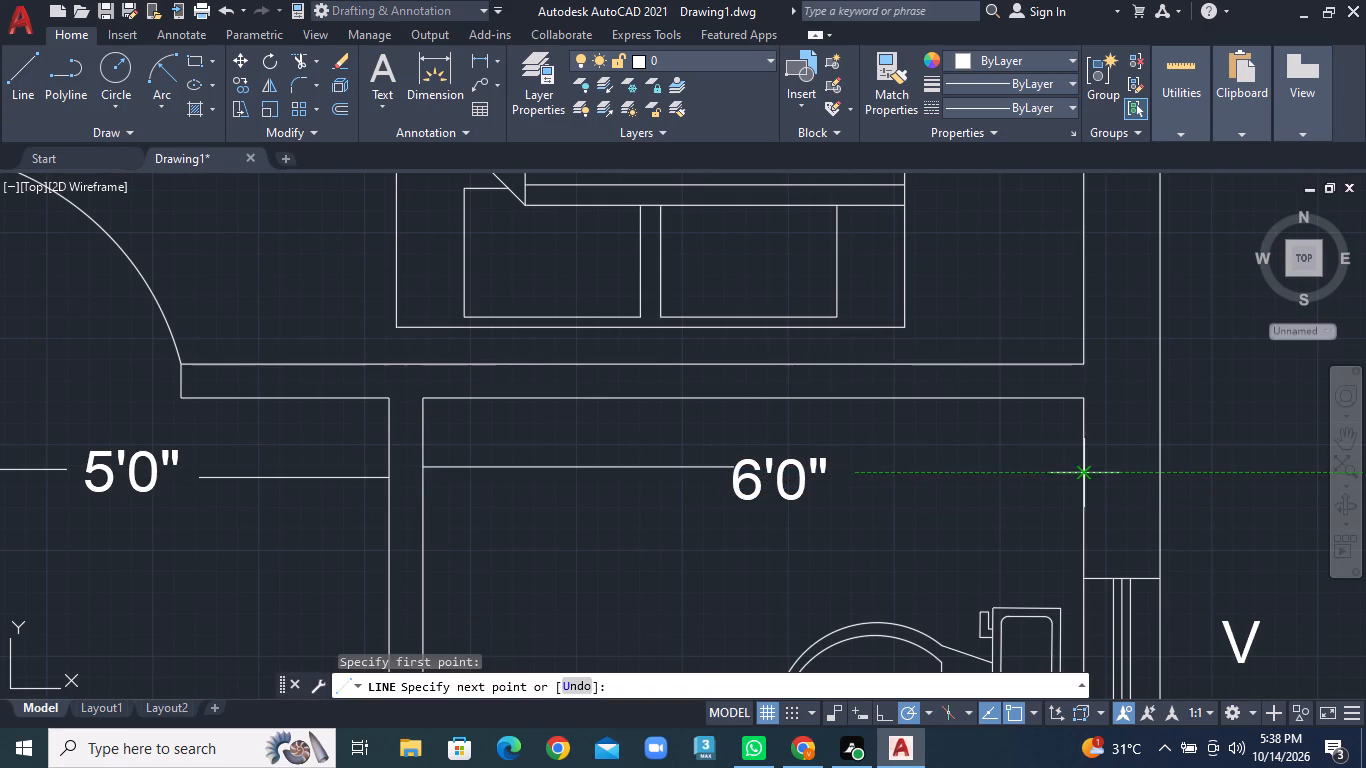
pyautogui.click(1082, 470)
pyautogui.rightClick(1082, 470)
pyautogui.click(1104, 484)
# Move the V tag of the toilet beside the lobby up against the outer wall, alongside its ventilator.
pyautogui.scroll(-2, 960, 505)
pyautogui.moveTo(916, 539); pyautogui.dragTo(869, 479, button='middle')
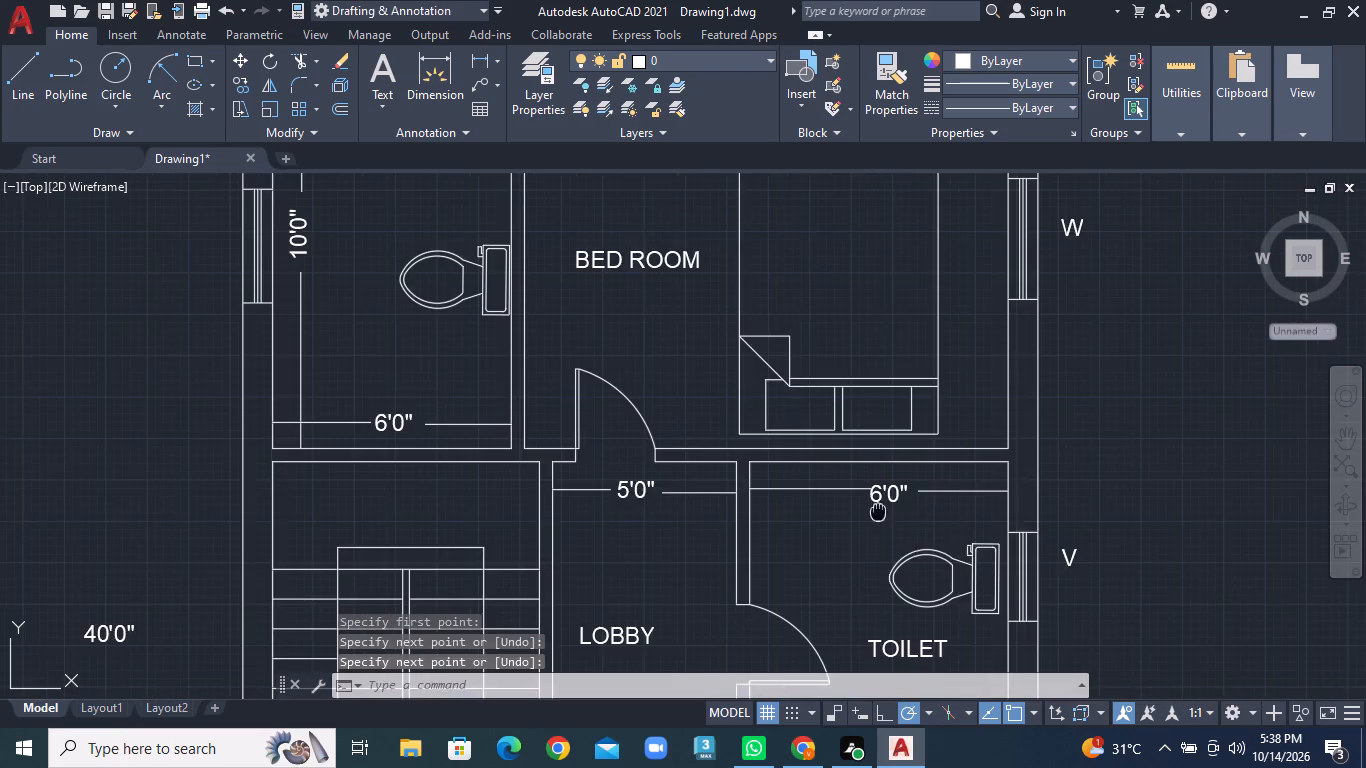
pyautogui.moveTo(869, 479); pyautogui.dragTo(875, 363, button='middle')
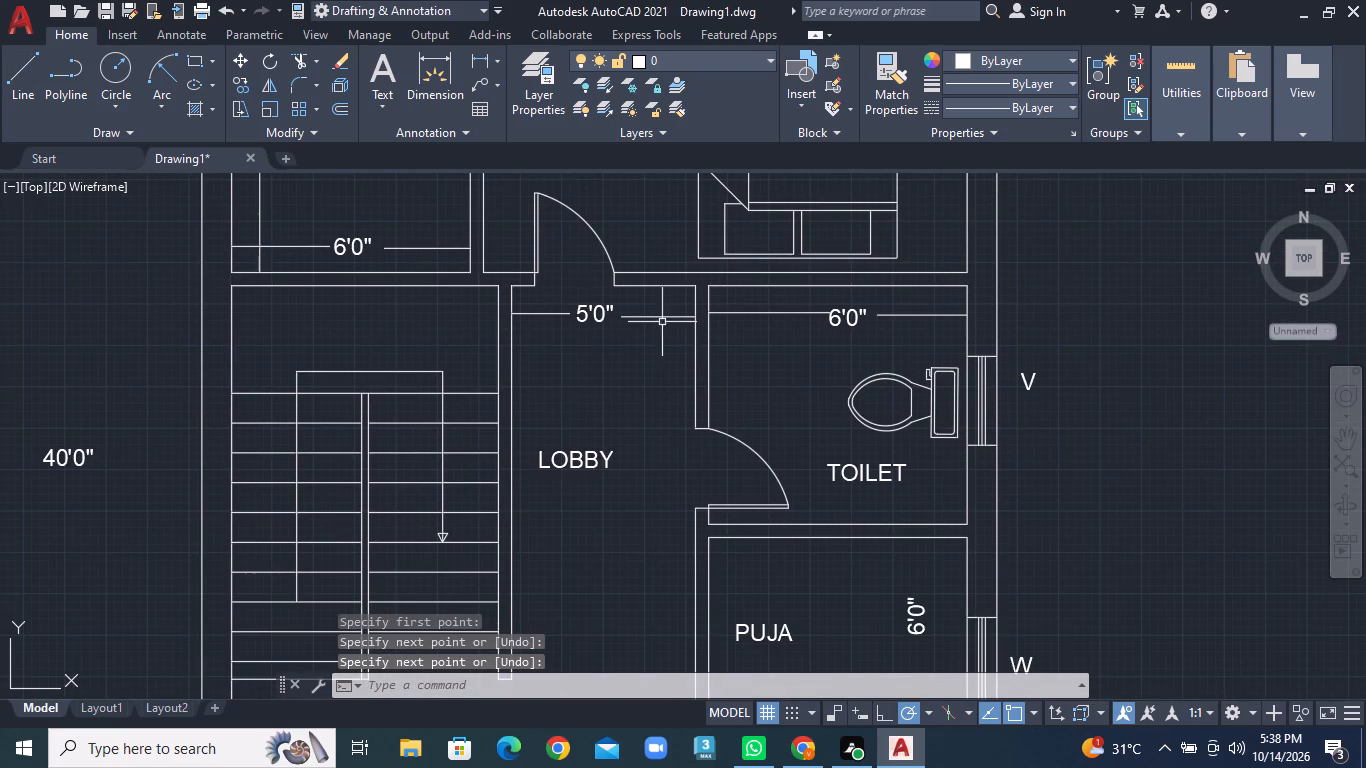
pyautogui.click(1031, 383)
pyautogui.scroll(2, 1031, 383)
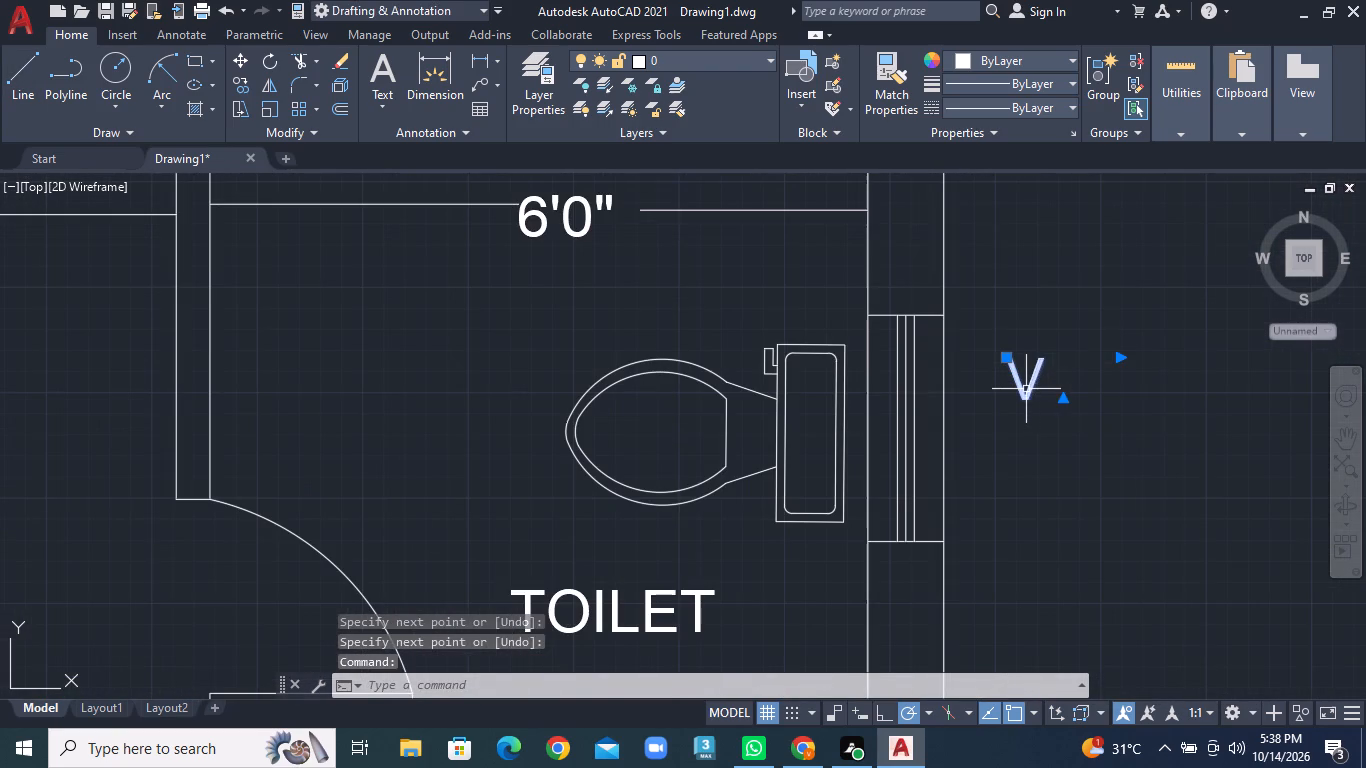
pyautogui.click(1026, 389)
pyautogui.rightClick(1026, 389)
pyautogui.doubleClick(1064, 386)
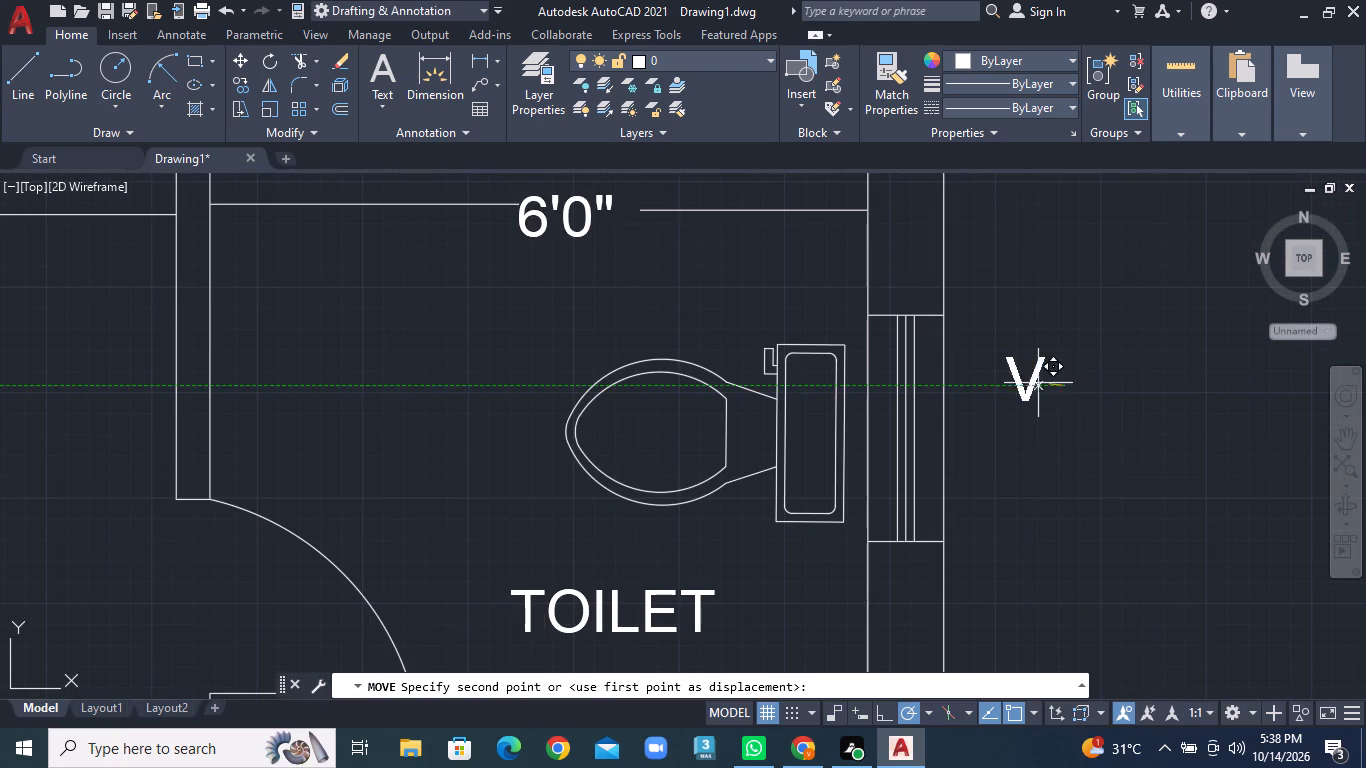
pyautogui.click(1009, 428)
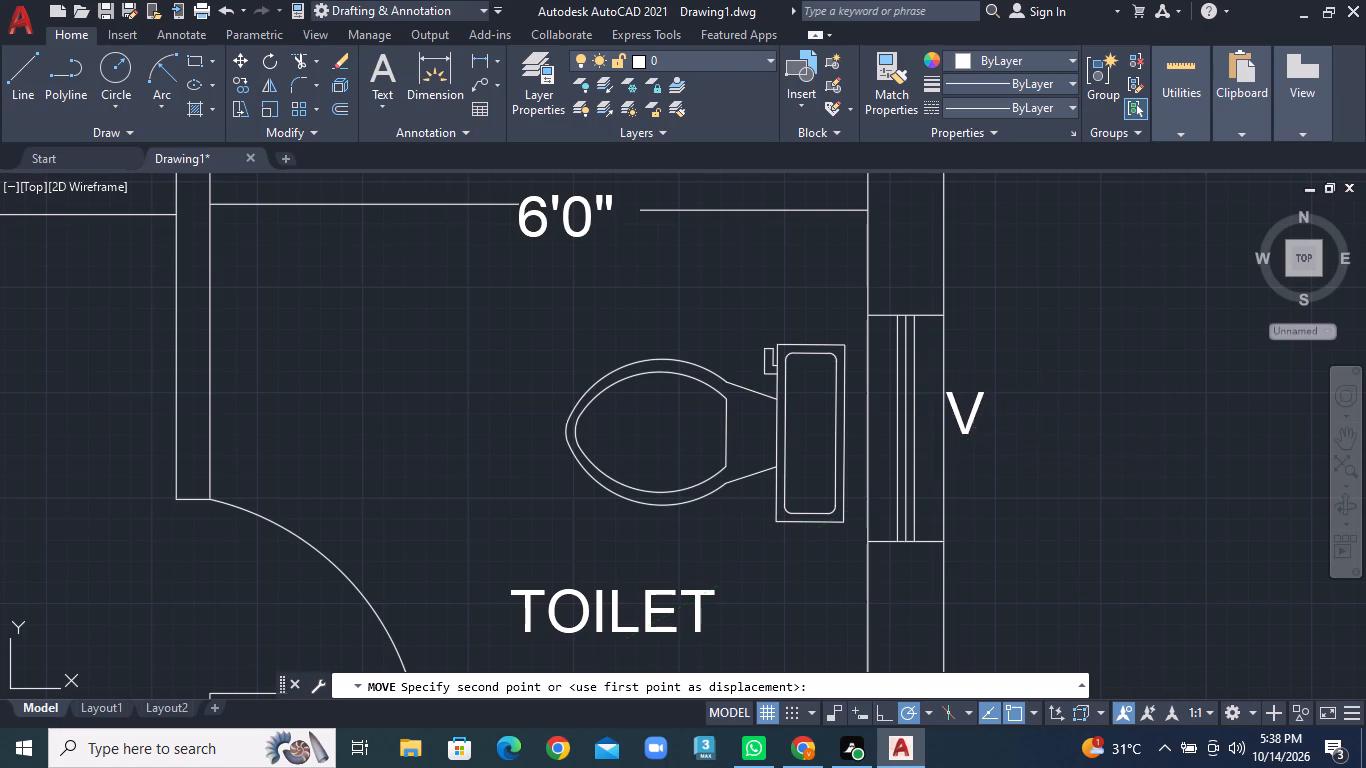
# Move the WC in the toilet beside the lobby so its cistern sits against the outer wall.
pyautogui.click(783, 447)
pyautogui.rightClick(783, 444)
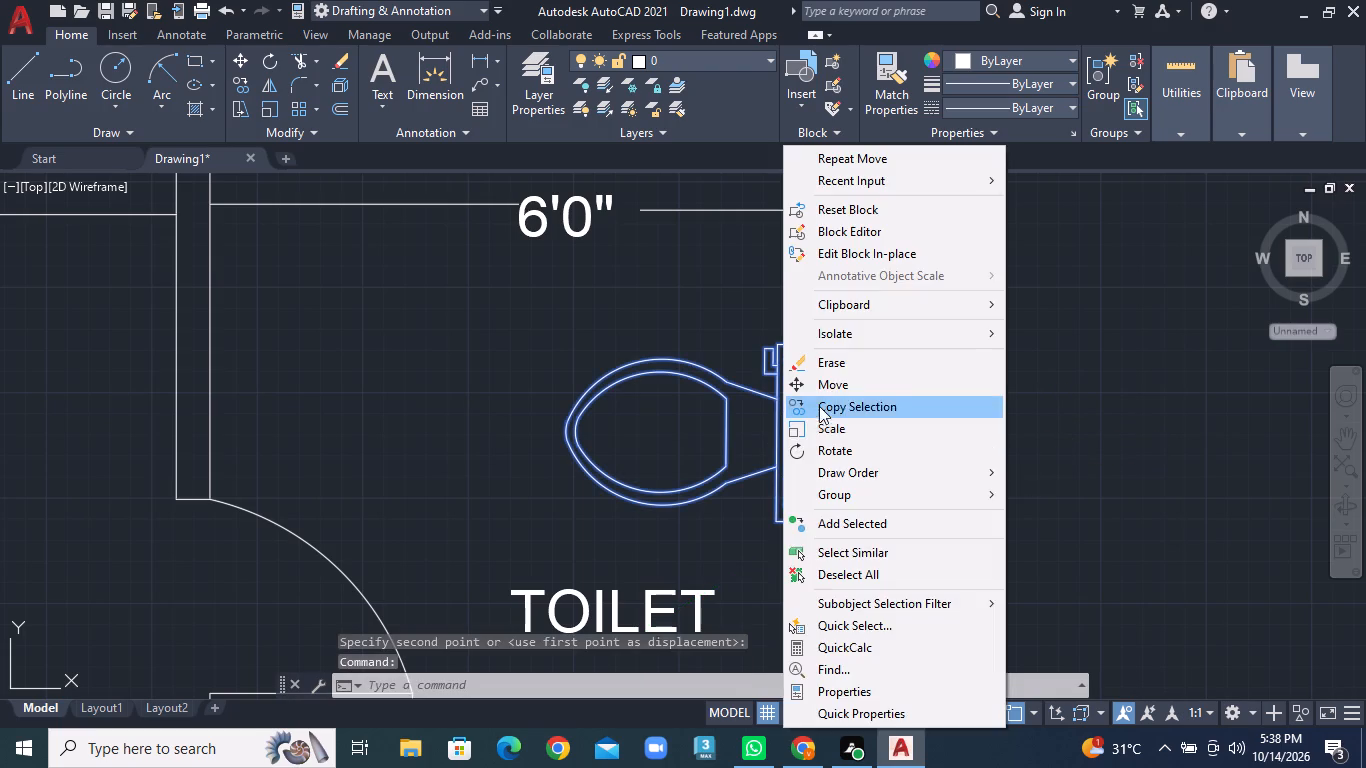
pyautogui.click(846, 394)
pyautogui.click(846, 349)
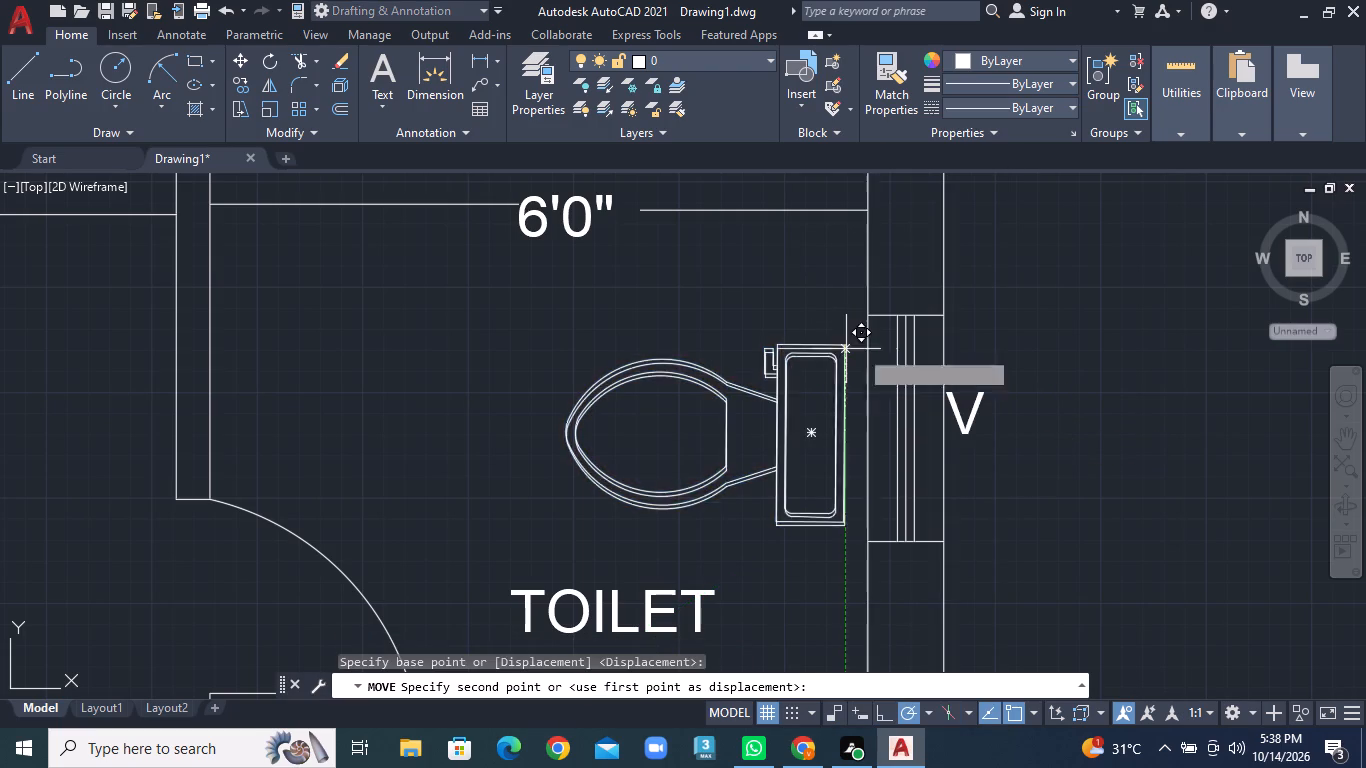
pyautogui.click(868, 353)
# Shift the toilet's V tag about 2" away from the outer wall, leaving a small gap beside the ventilator.
pyautogui.scroll(-2, 784, 439)
pyautogui.moveTo(879, 548); pyautogui.dragTo(875, 450, button='middle')
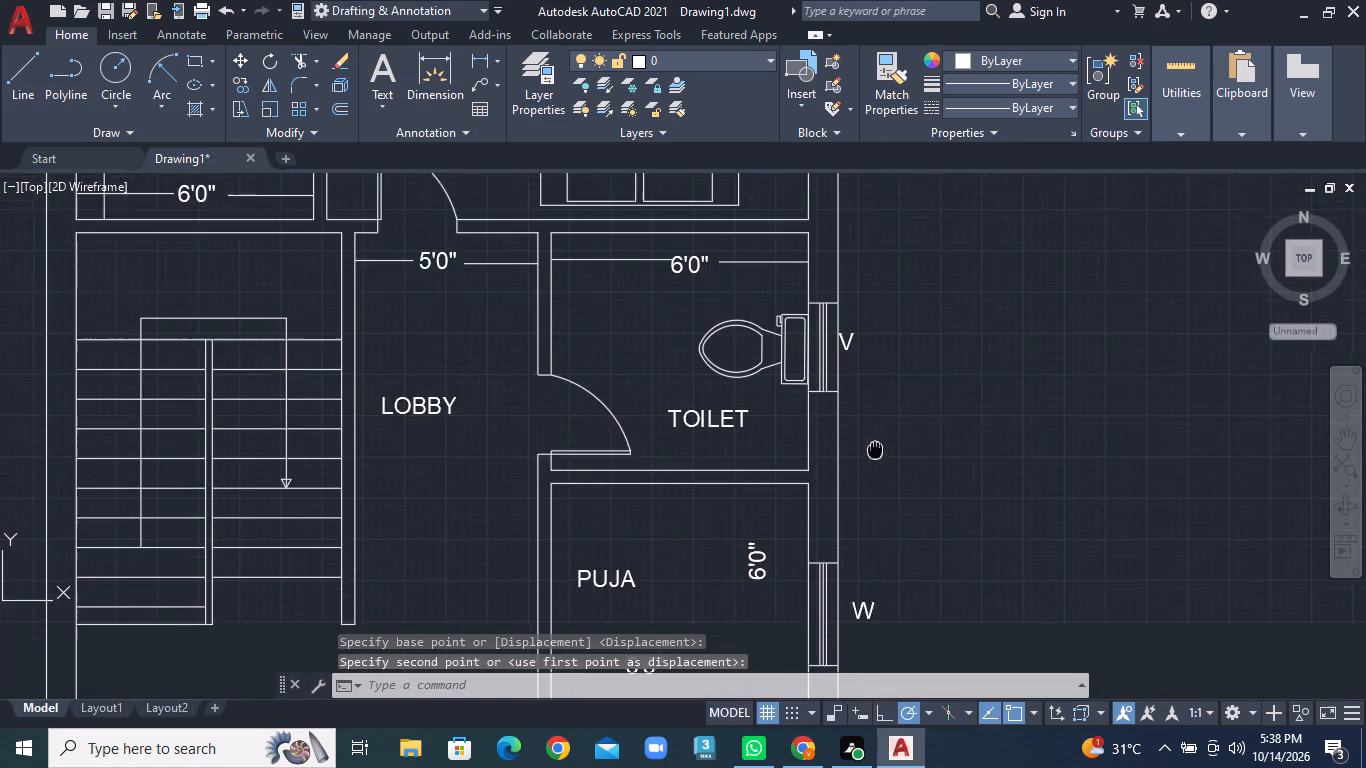
pyautogui.moveTo(875, 450); pyautogui.dragTo(923, 423, button='middle')
pyautogui.scroll(-1, 243, 222)
pyautogui.moveTo(268, 194); pyautogui.dragTo(303, 388, button='middle')
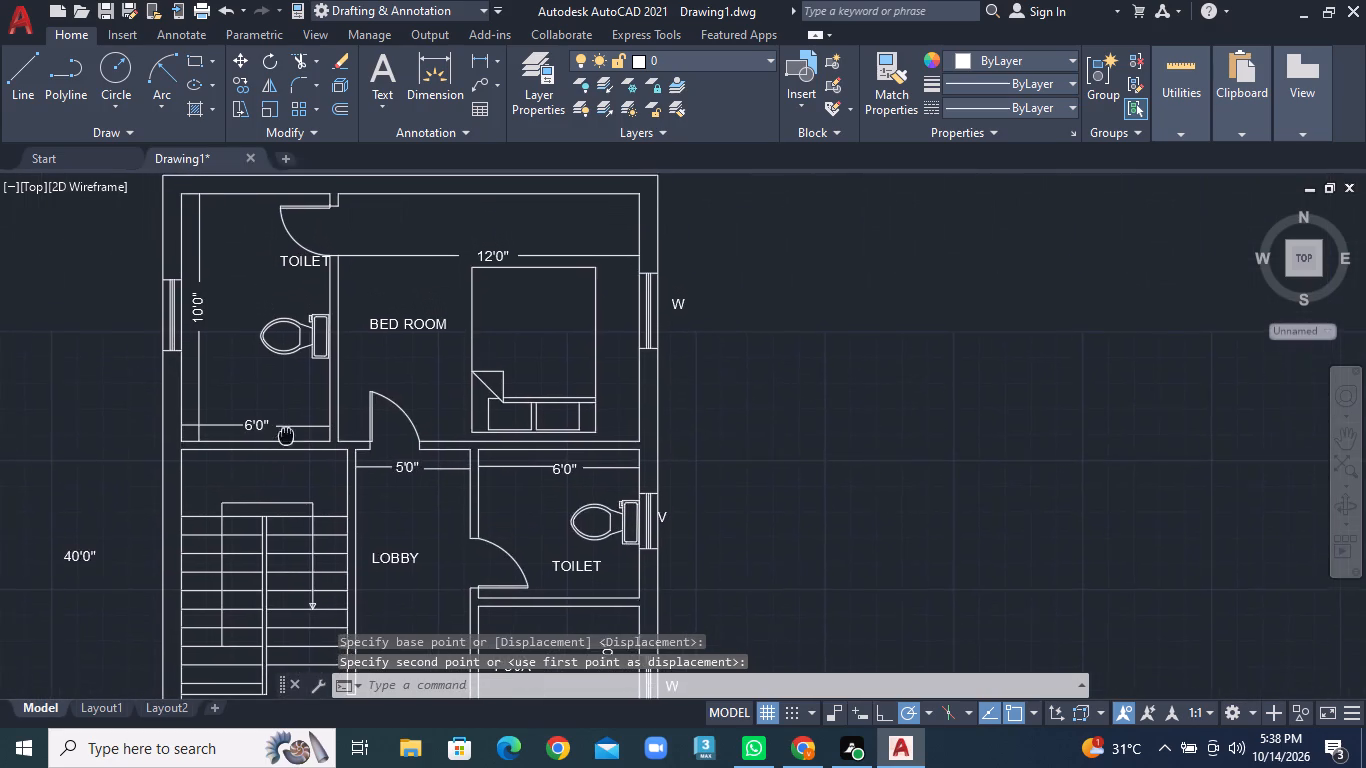
pyautogui.moveTo(303, 388); pyautogui.dragTo(310, 282, button='middle')
pyautogui.scroll(2, 689, 342)
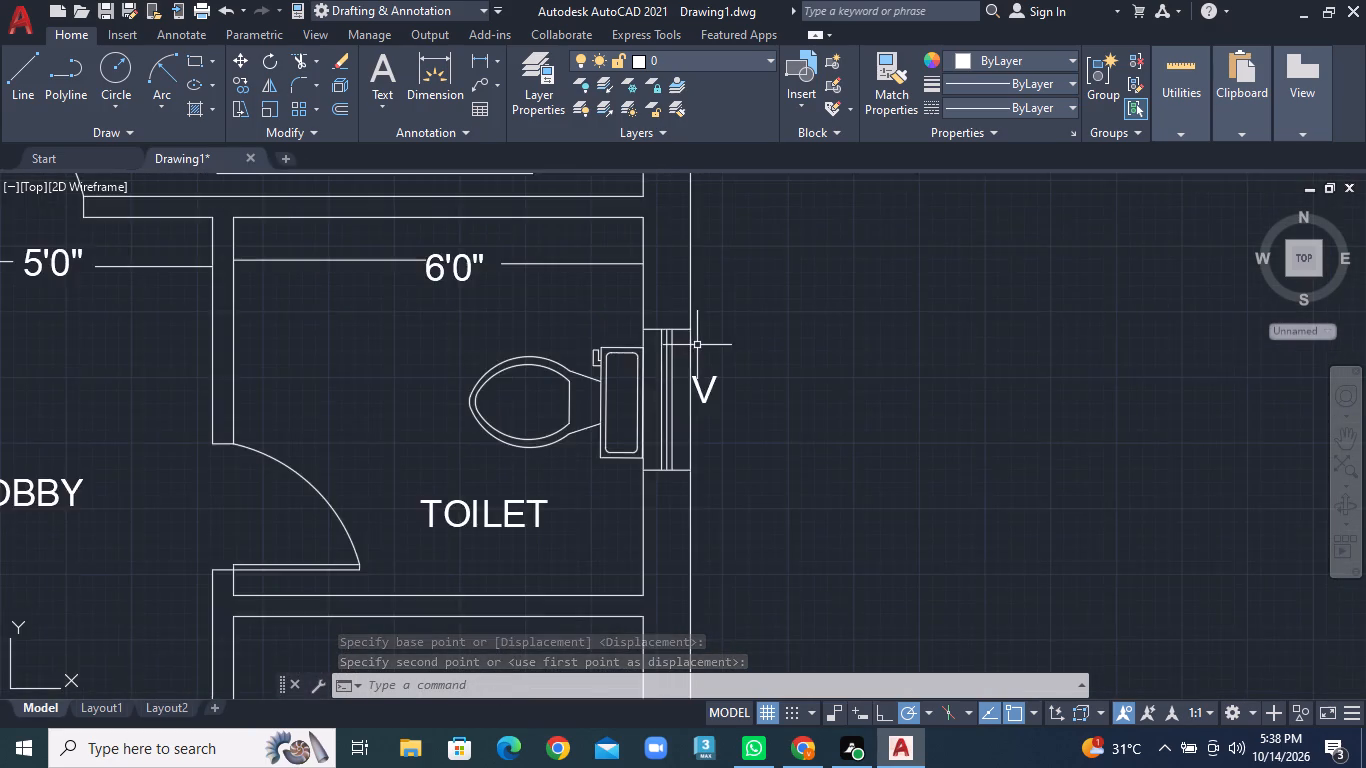
pyautogui.scroll(1, 698, 348)
pyautogui.click(699, 418)
pyautogui.rightClick(699, 418)
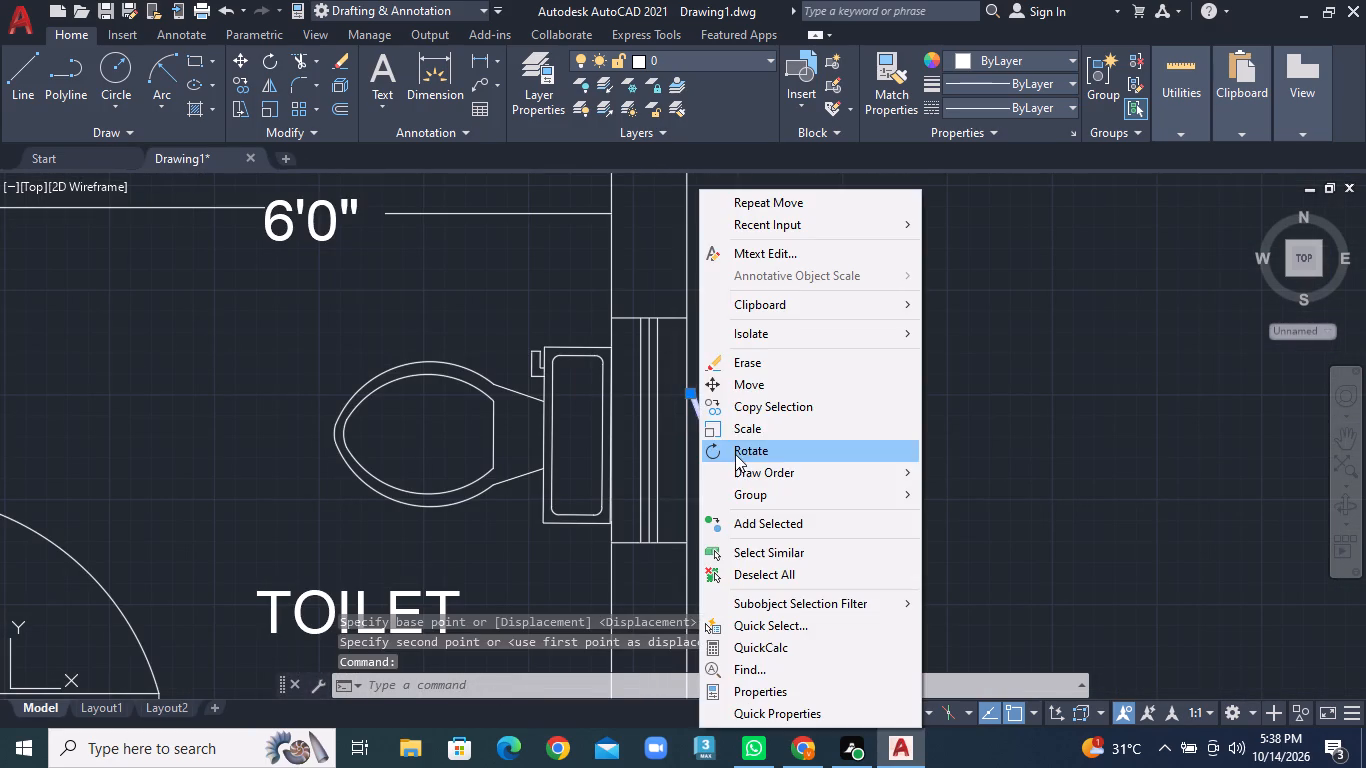
pyautogui.click(748, 388)
pyautogui.click(730, 399)
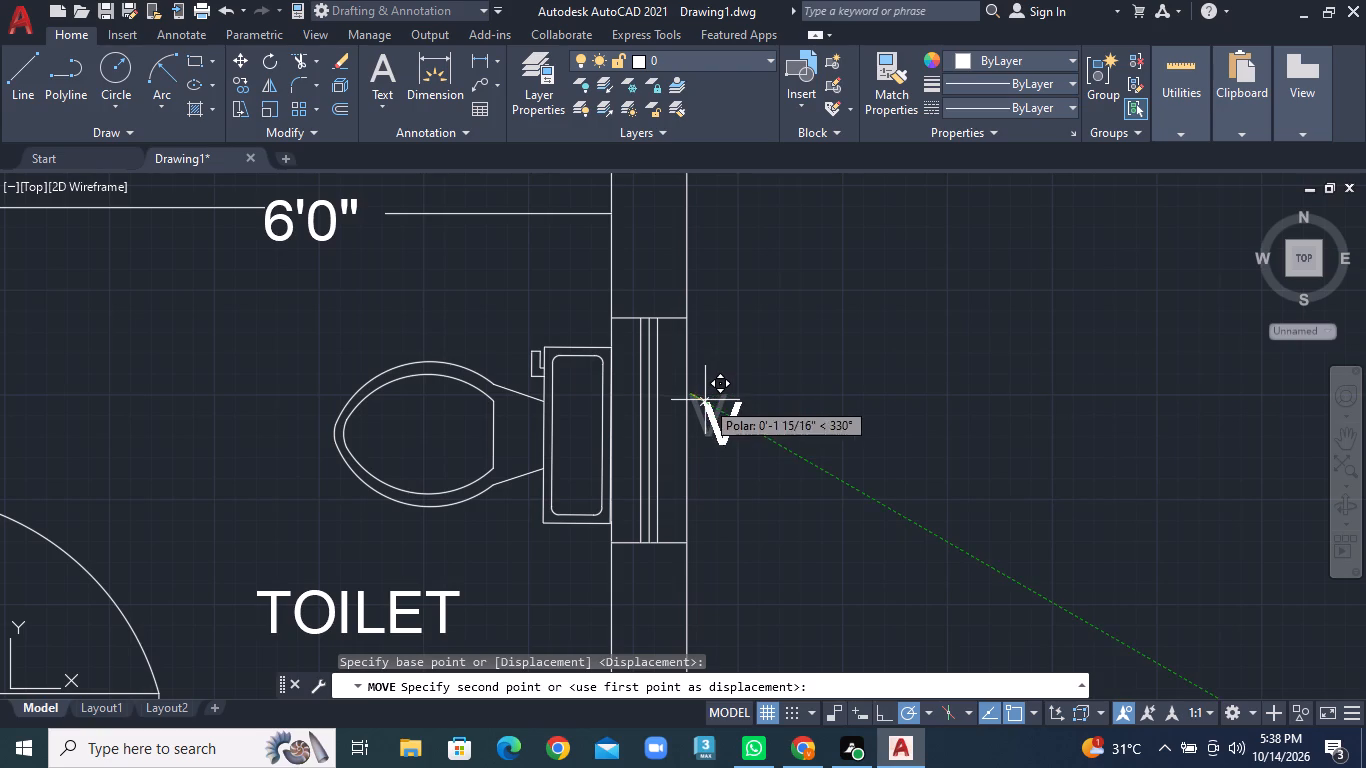
pyautogui.click(705, 400)
# Move the puja room window's W tag closer to the outer wall and slightly down, near the window's mid-height.
pyautogui.scroll(-1, 733, 473)
pyautogui.moveTo(784, 560); pyautogui.dragTo(797, 314, button='middle')
pyautogui.moveTo(771, 547); pyautogui.dragTo(742, 368, button='middle')
pyautogui.scroll(1, 700, 445)
pyautogui.click(729, 432)
pyautogui.scroll(1, 729, 432)
pyautogui.rightClick(729, 432)
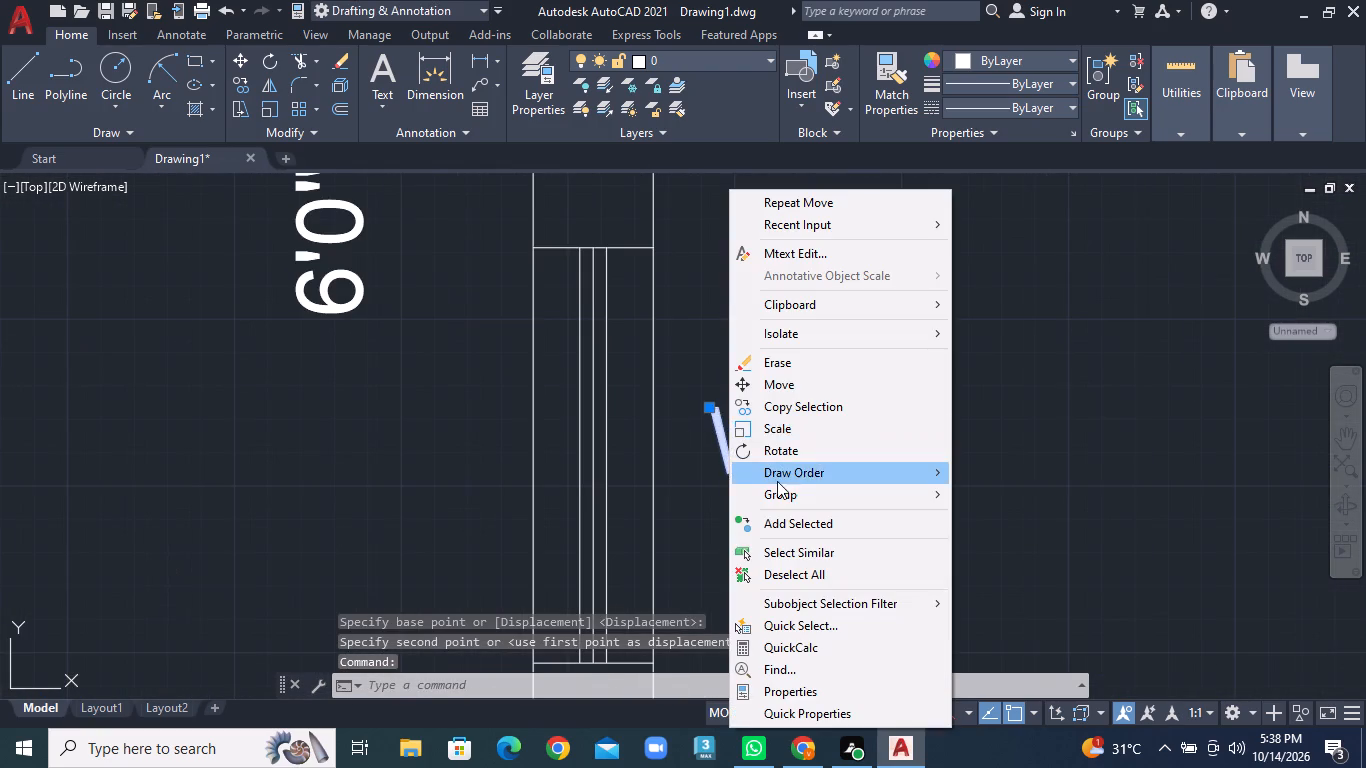
pyautogui.click(779, 390)
pyautogui.click(752, 421)
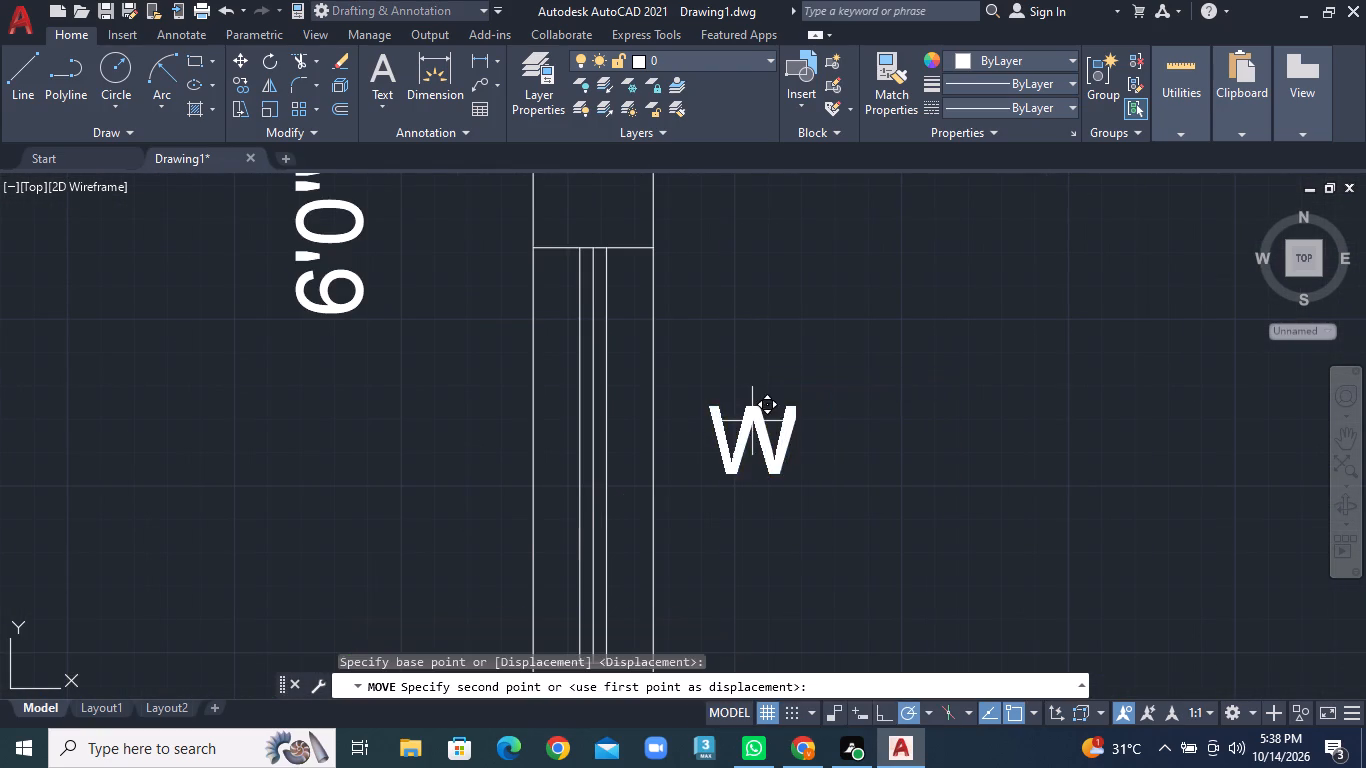
pyautogui.click(710, 439)
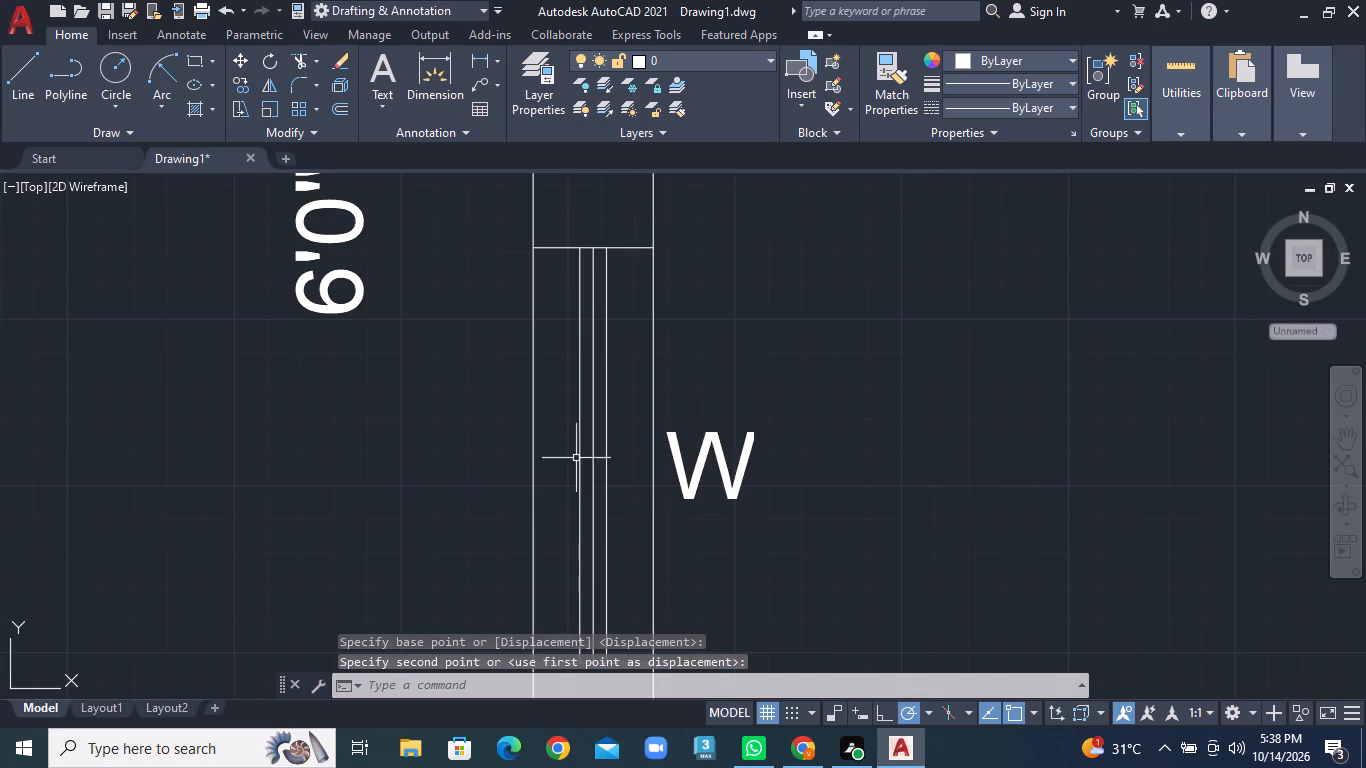
# Move the puja room's vertical 6'0" text about 1'2" down and toward the window wall, near the room's mid-height.
pyautogui.scroll(-2, 320, 425)
pyautogui.moveTo(313, 424); pyautogui.dragTo(549, 401, button='middle')
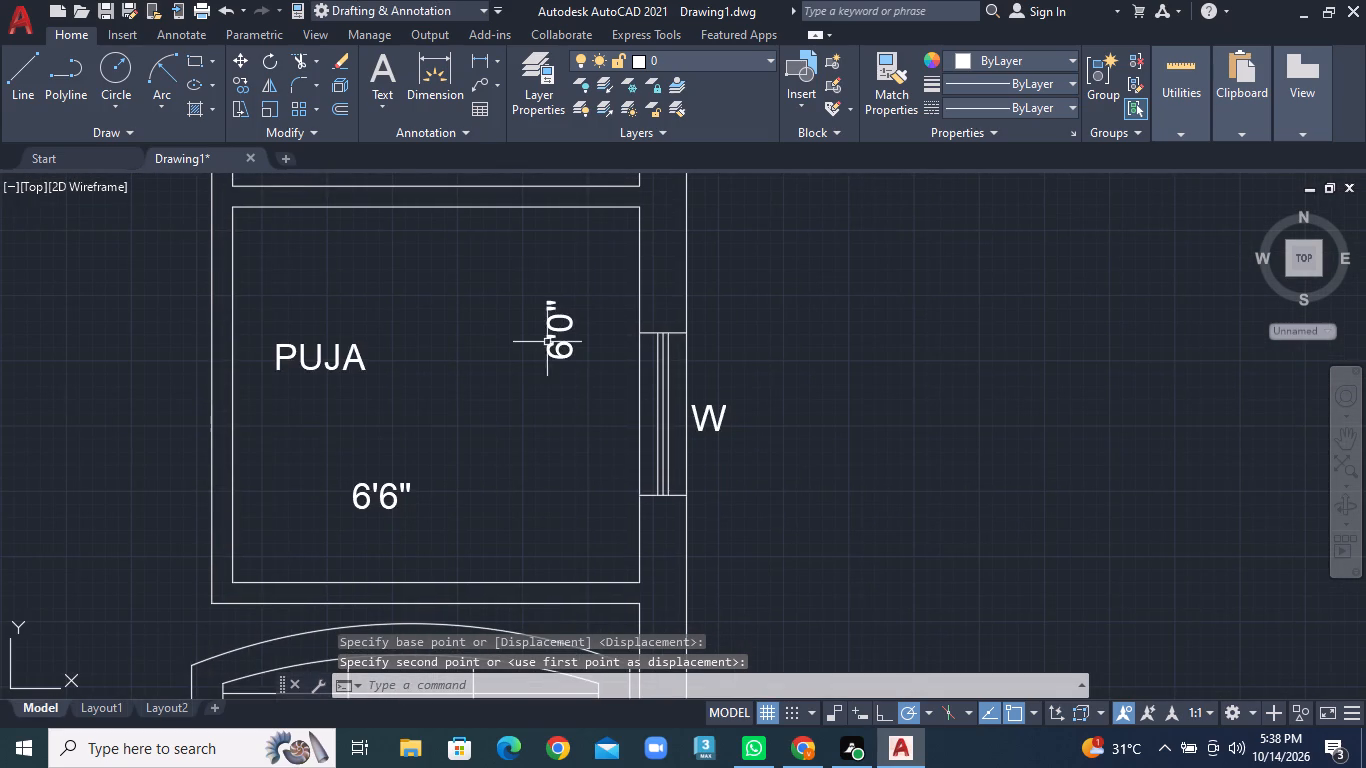
pyautogui.click(555, 342)
pyautogui.rightClick(555, 342)
pyautogui.click(585, 379)
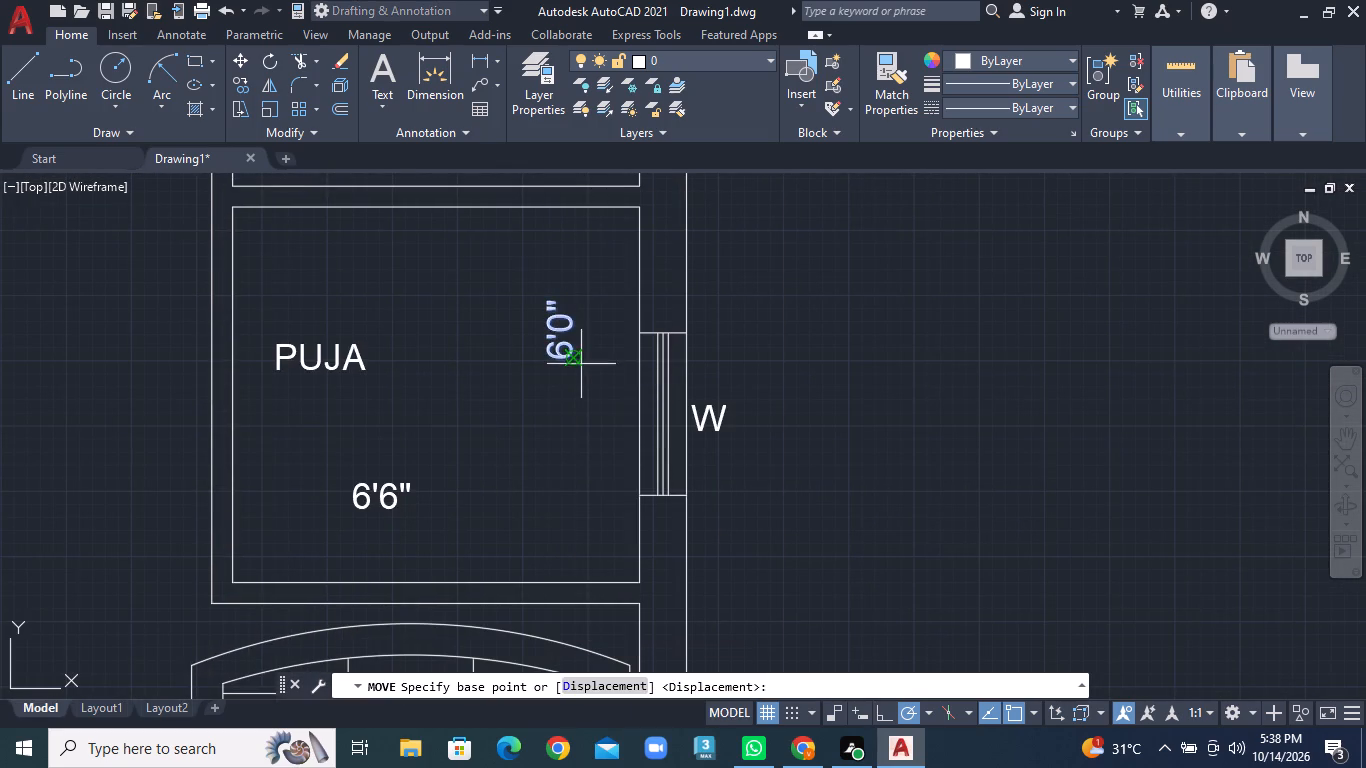
pyautogui.click(564, 340)
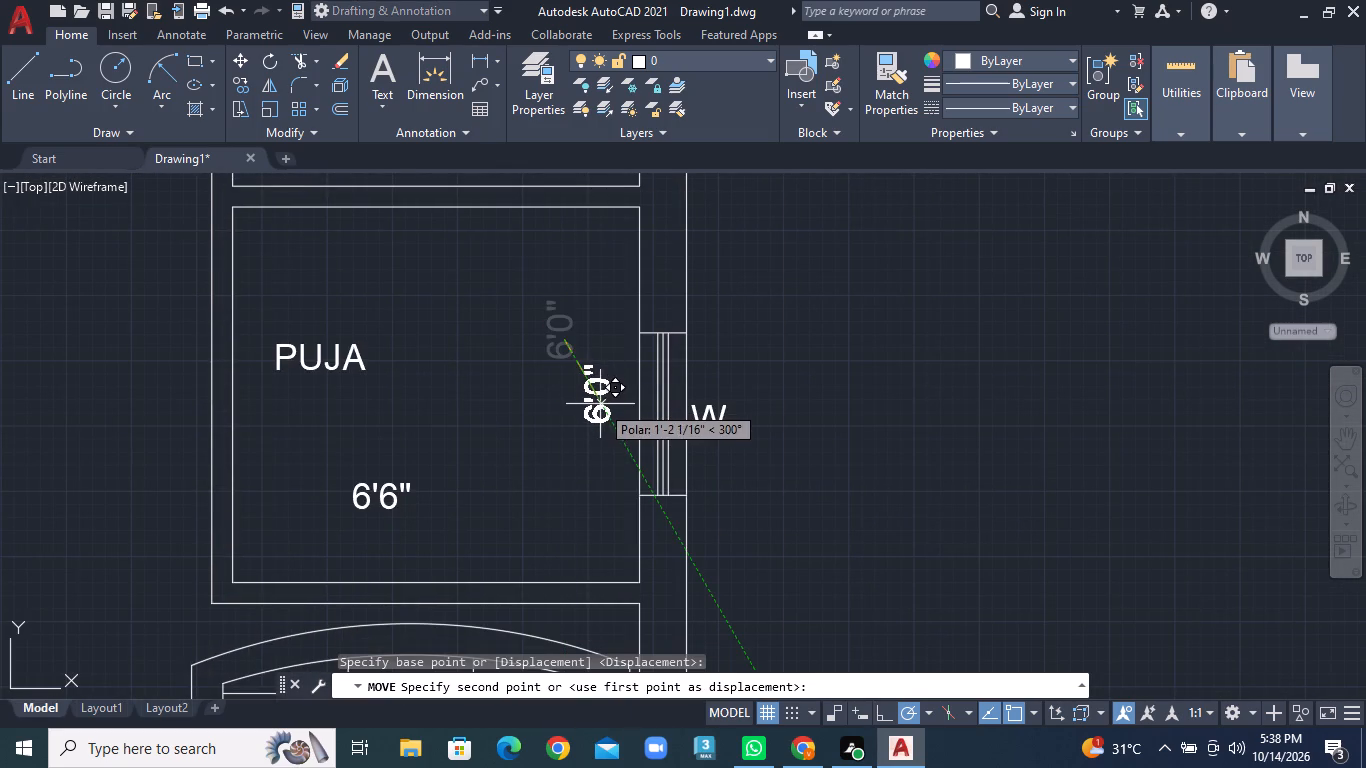
pyautogui.click(600, 404)
# Draw a vertical dimension line segment from the puja room's upper wall to just above the 6'0" text.
pyautogui.click(12, 85)
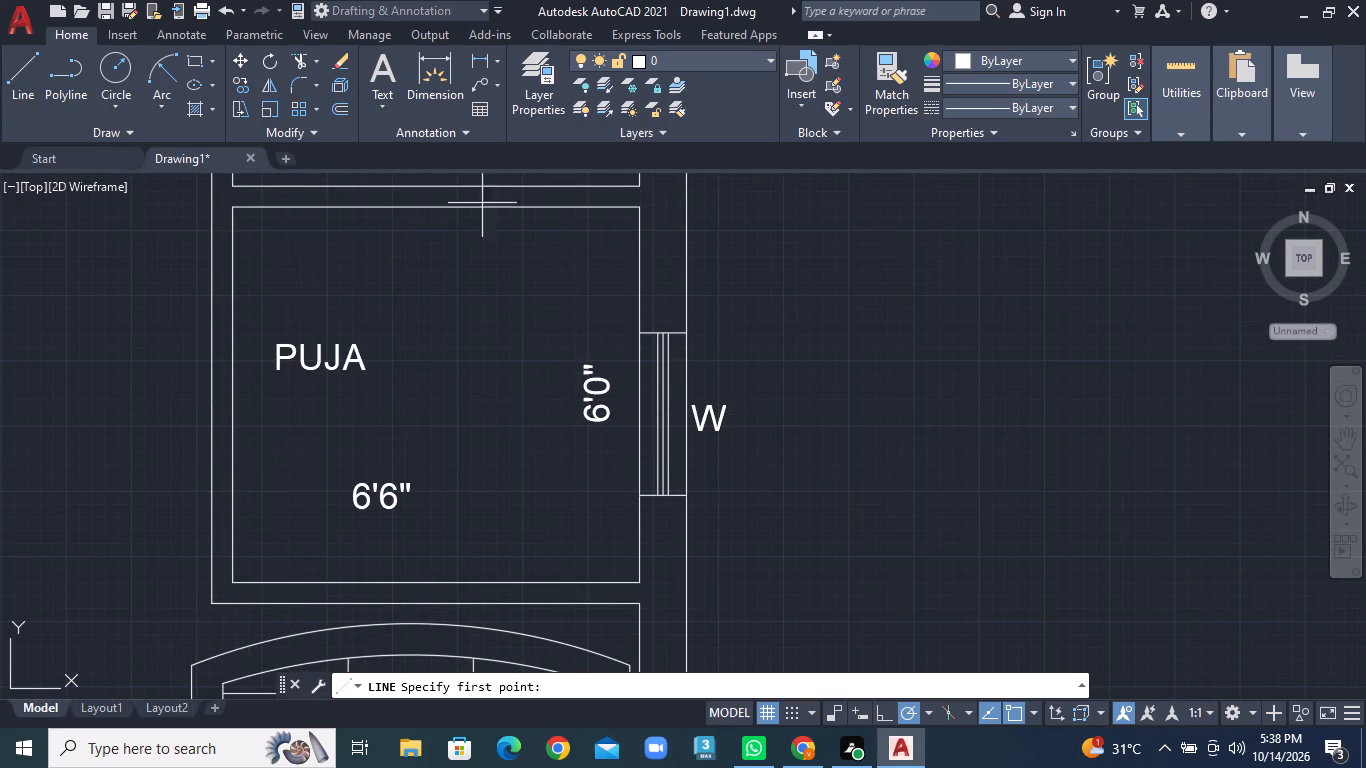
pyautogui.click(584, 209)
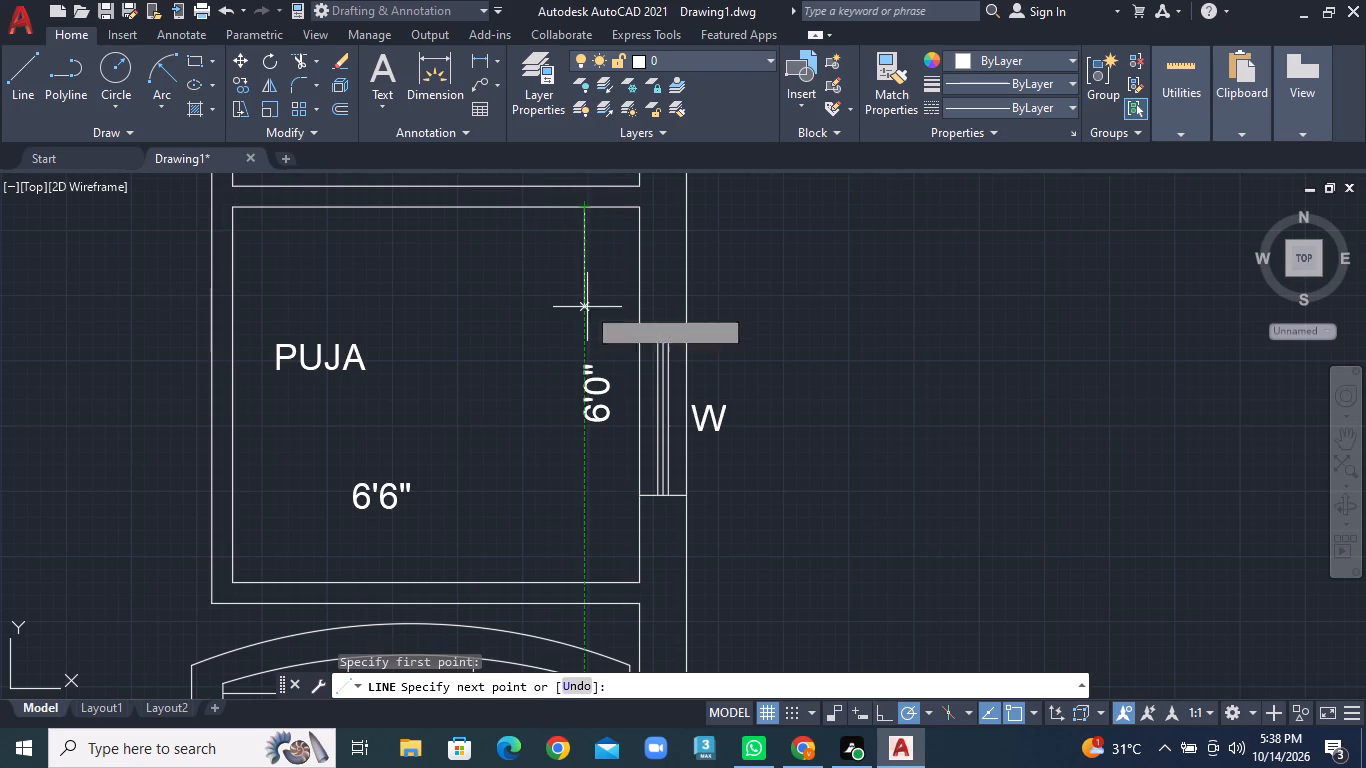
pyautogui.click(587, 350)
pyautogui.rightClick(589, 350)
pyautogui.click(614, 361)
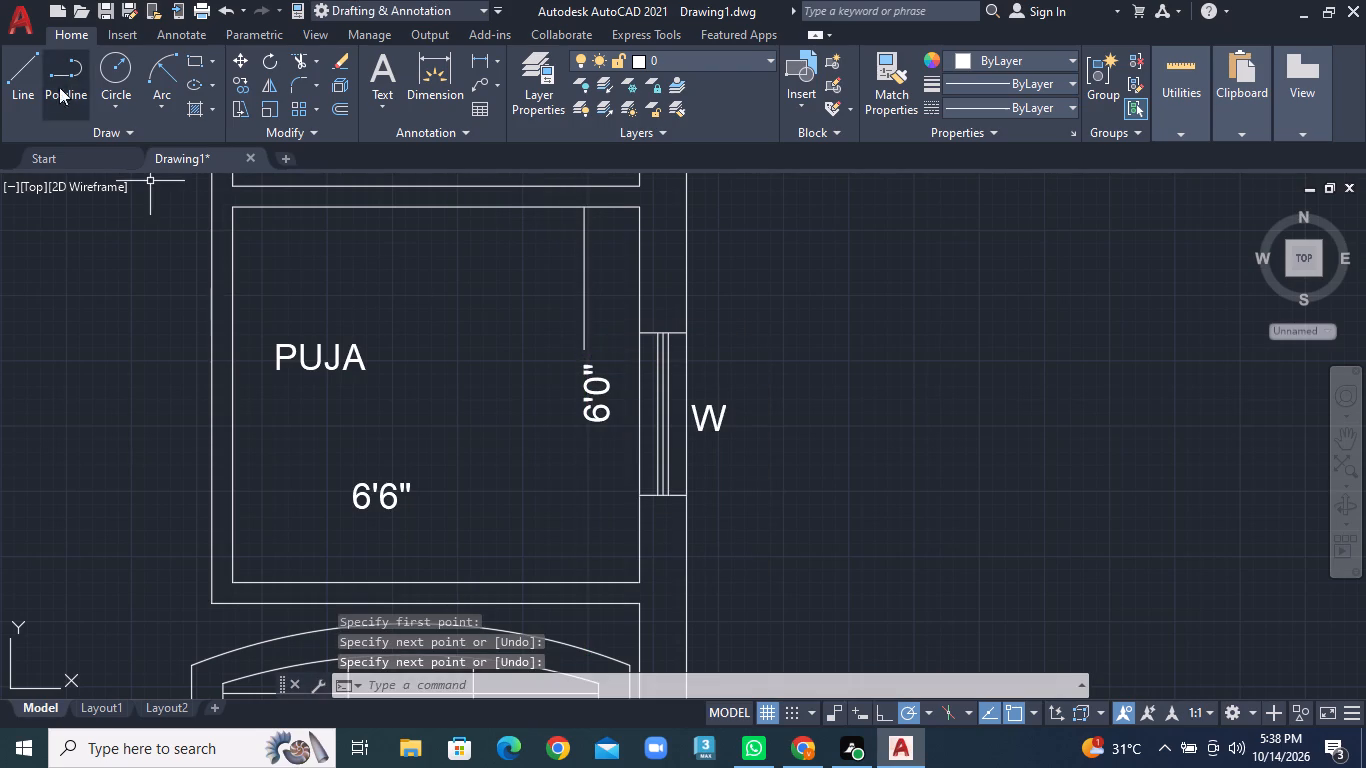
# Draw a vertical dimension line segment from just below the 6'0" text to the puja room's lower wall.
pyautogui.click(13, 86)
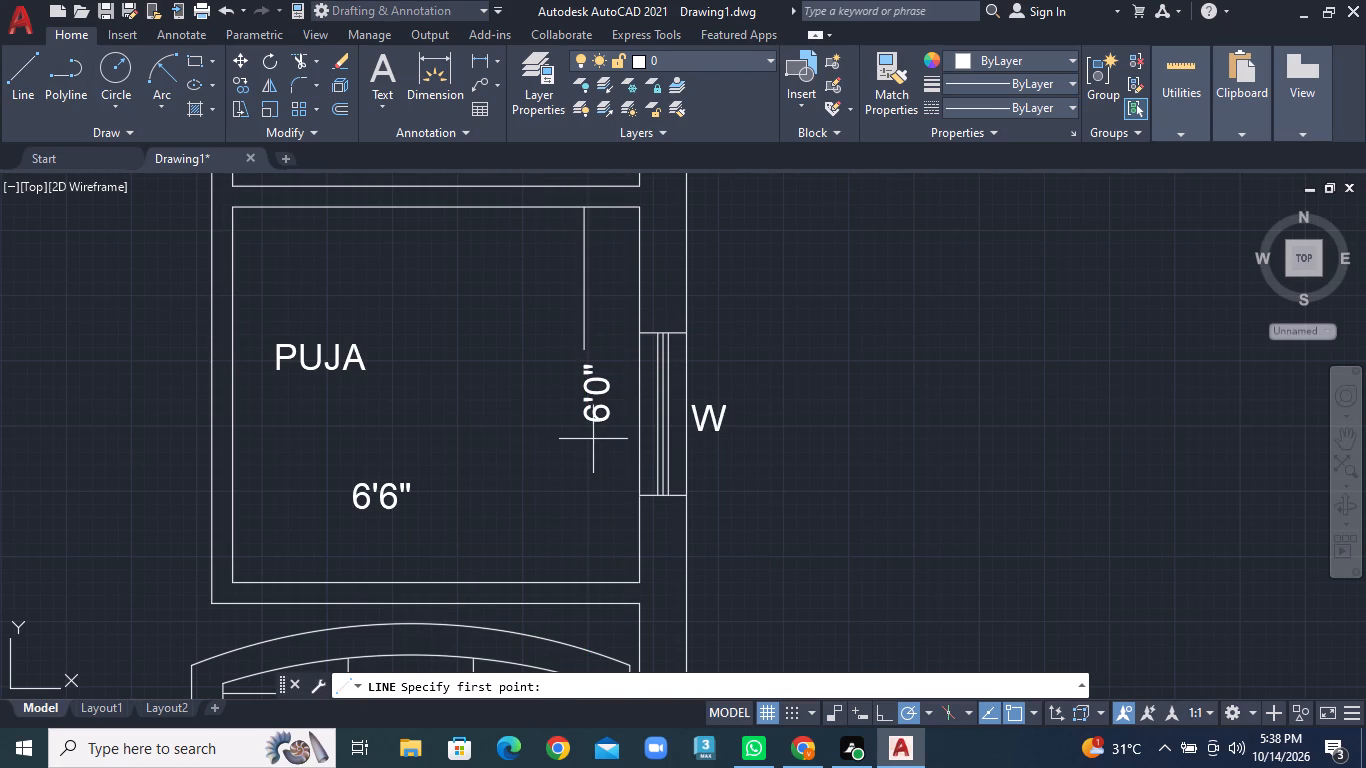
pyautogui.click(592, 438)
pyautogui.click(593, 573)
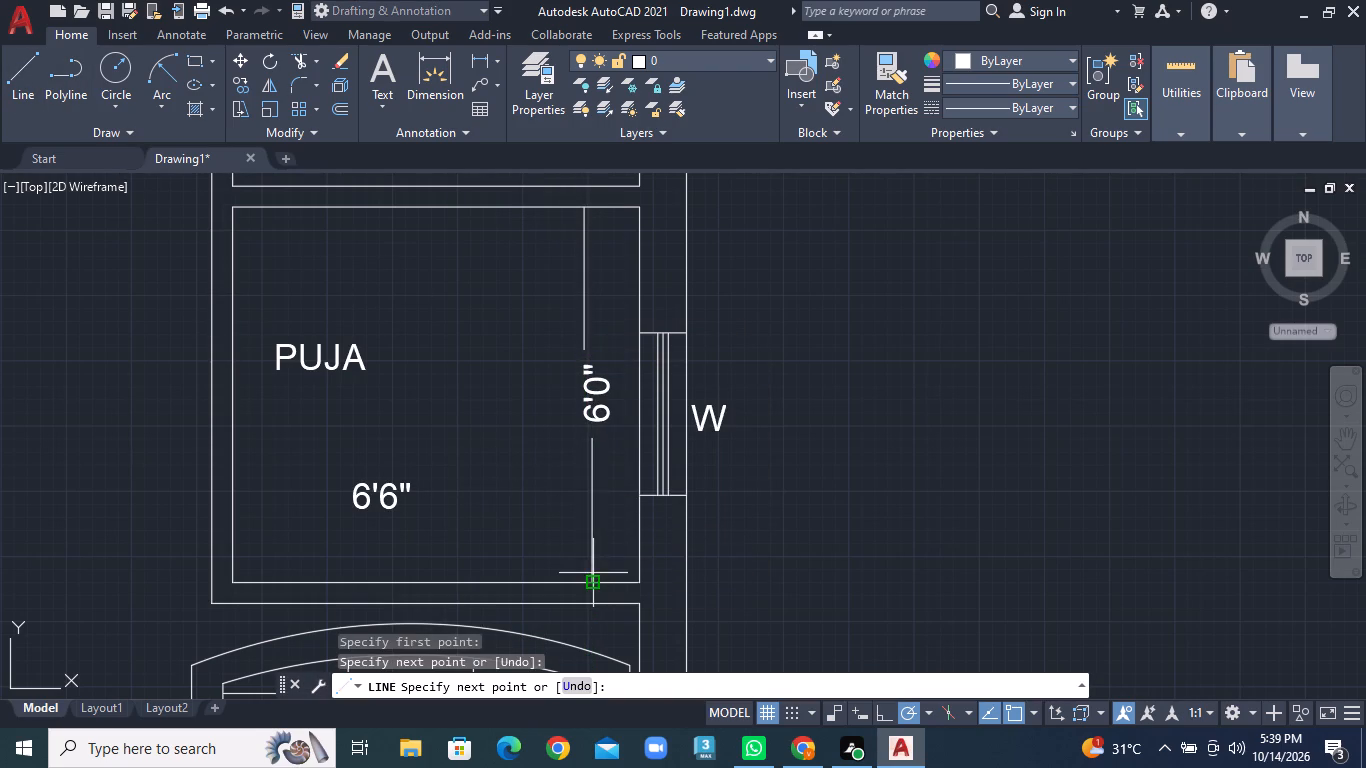
pyautogui.rightClick(593, 573)
pyautogui.click(657, 356)
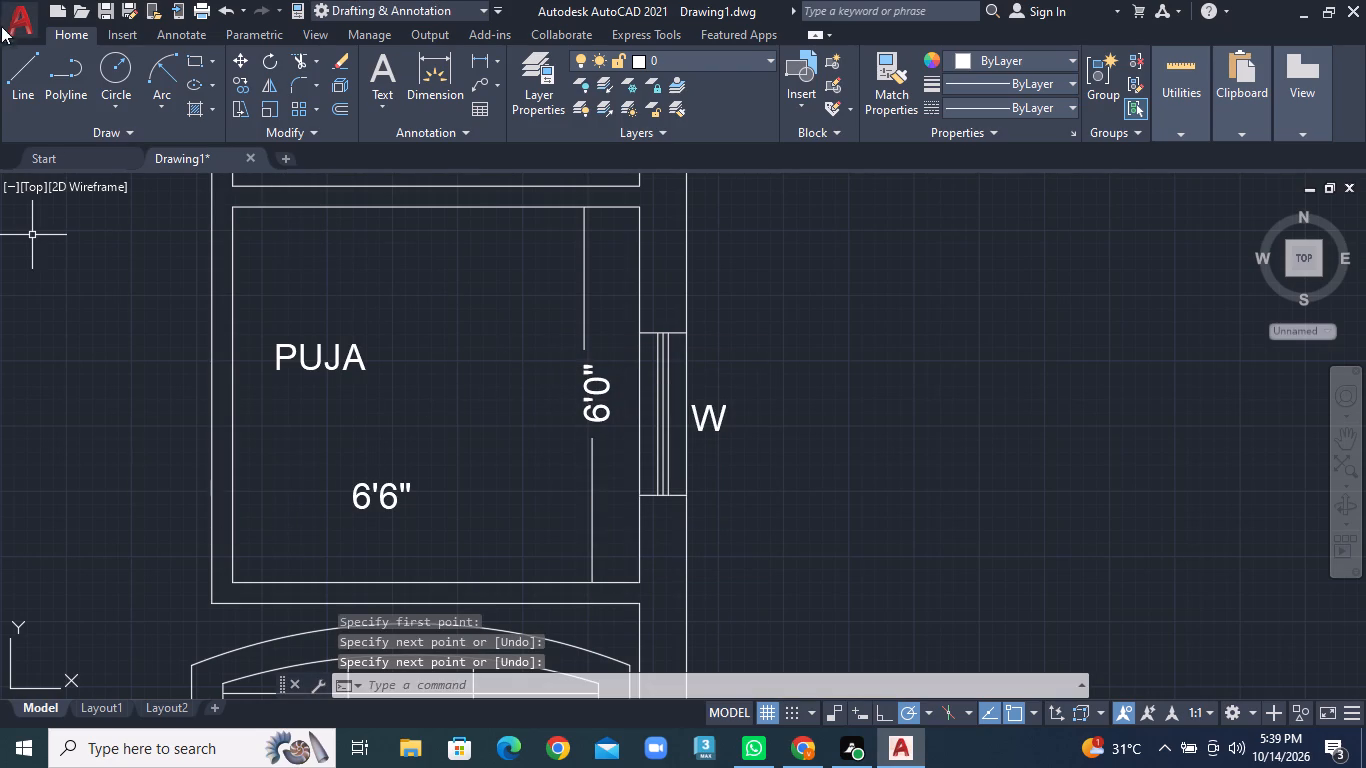
# Draw a horizontal dimension line segment about 2'0" long from the puja room's lobby-side wall, just above the lower wall.
pyautogui.click(18, 79)
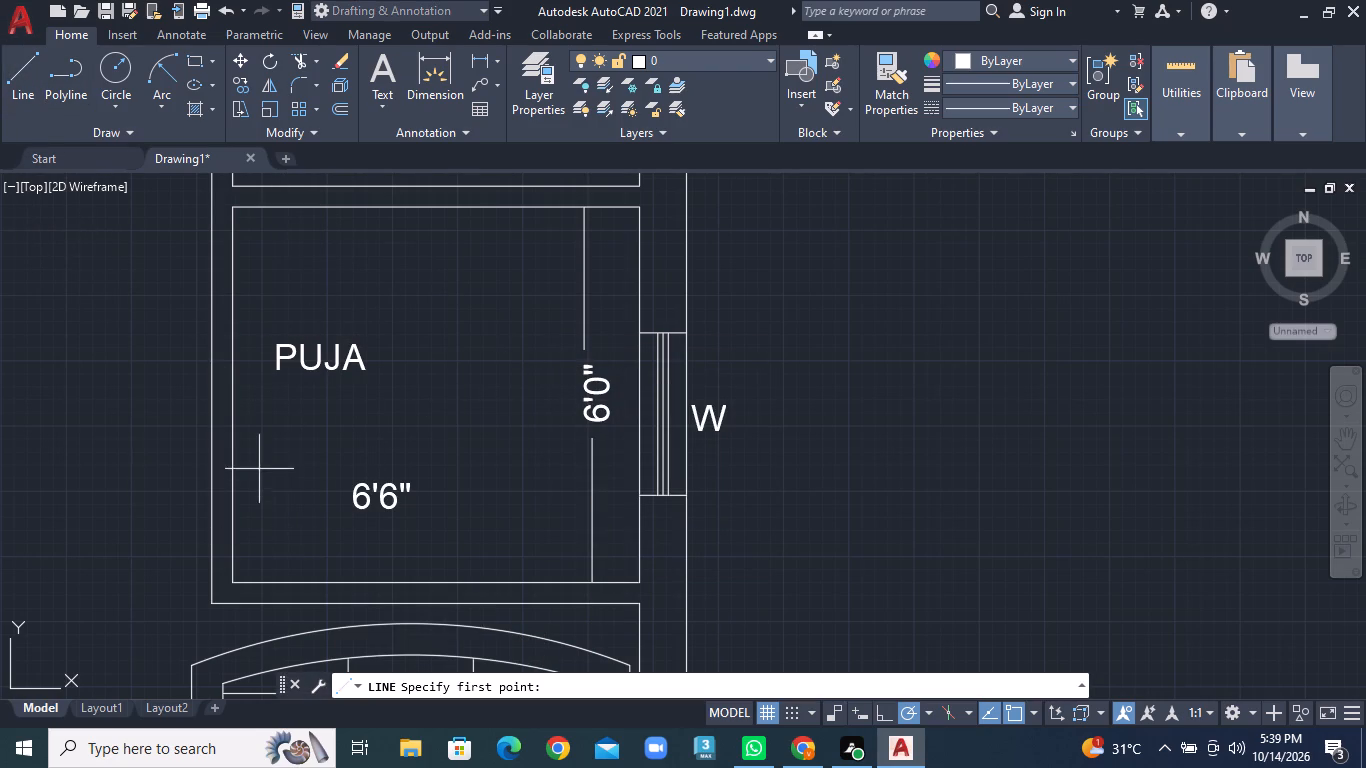
pyautogui.click(235, 550)
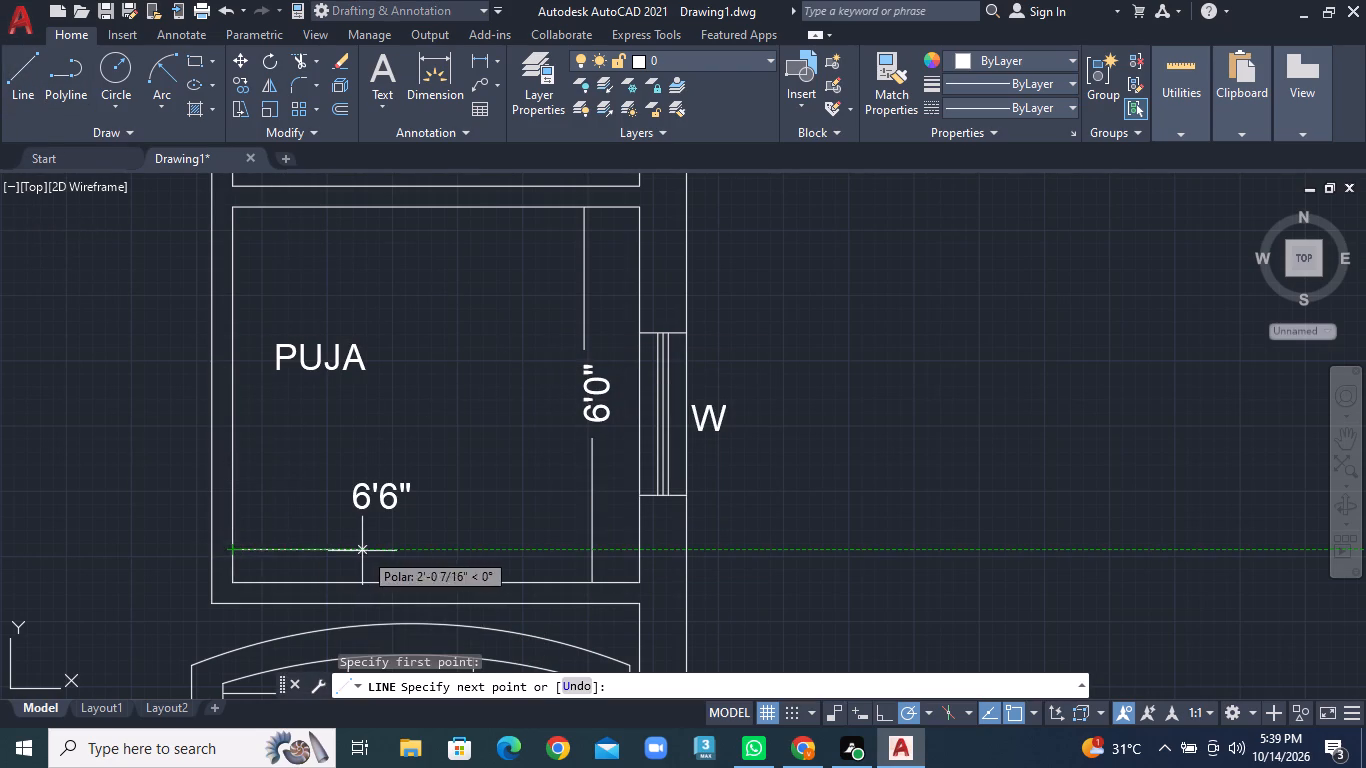
pyautogui.click(364, 551)
pyautogui.rightClick(366, 551)
pyautogui.click(453, 334)
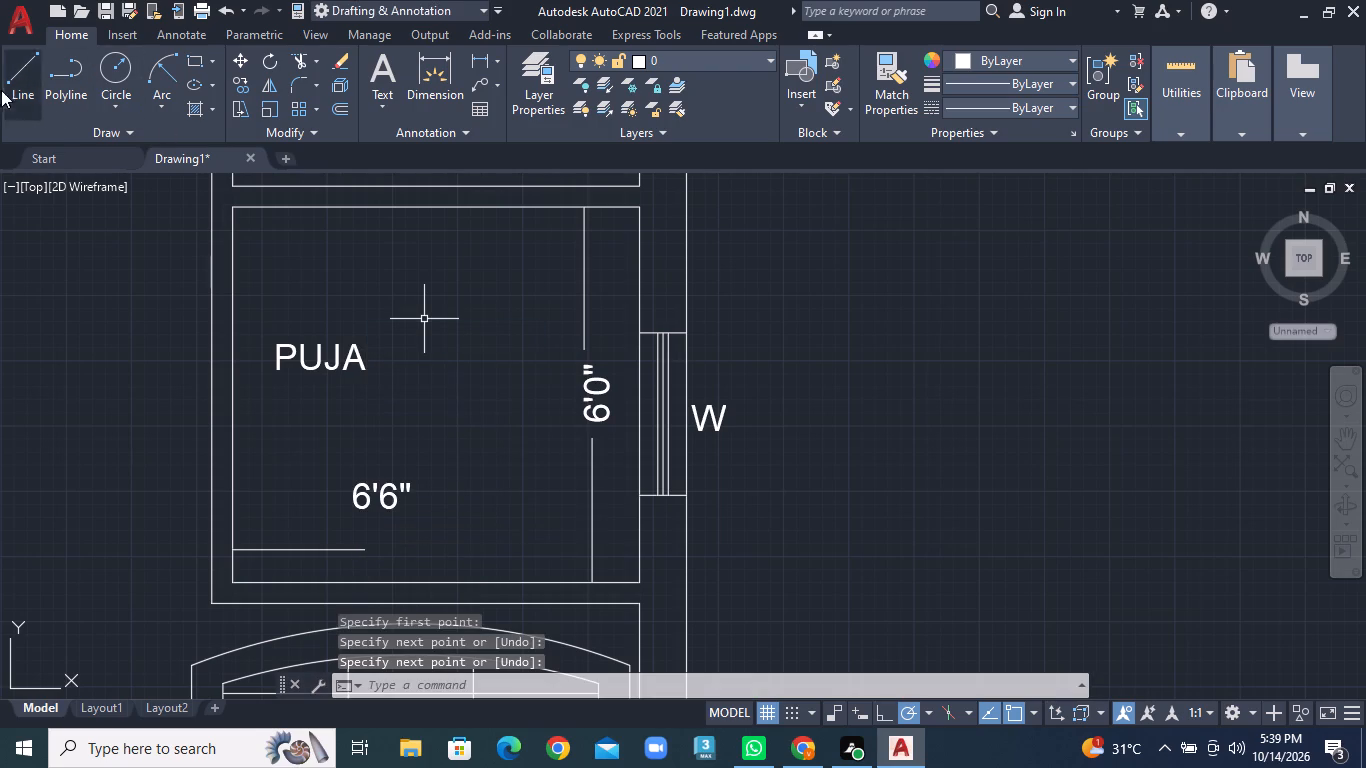
# Draw a second horizontal segment in line with the first, leaving a gap for text and ending at the puja room's vertical dimension line.
pyautogui.click(10, 83)
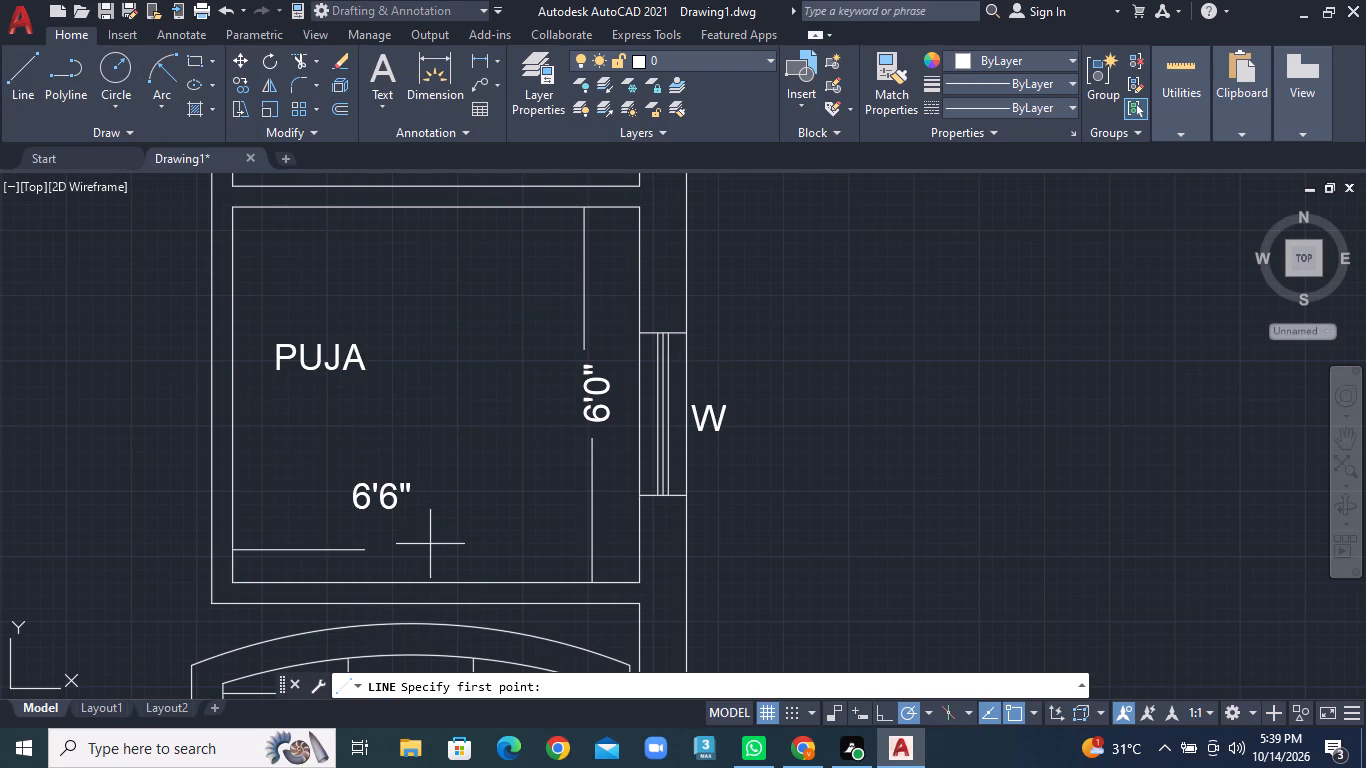
pyautogui.click(437, 549)
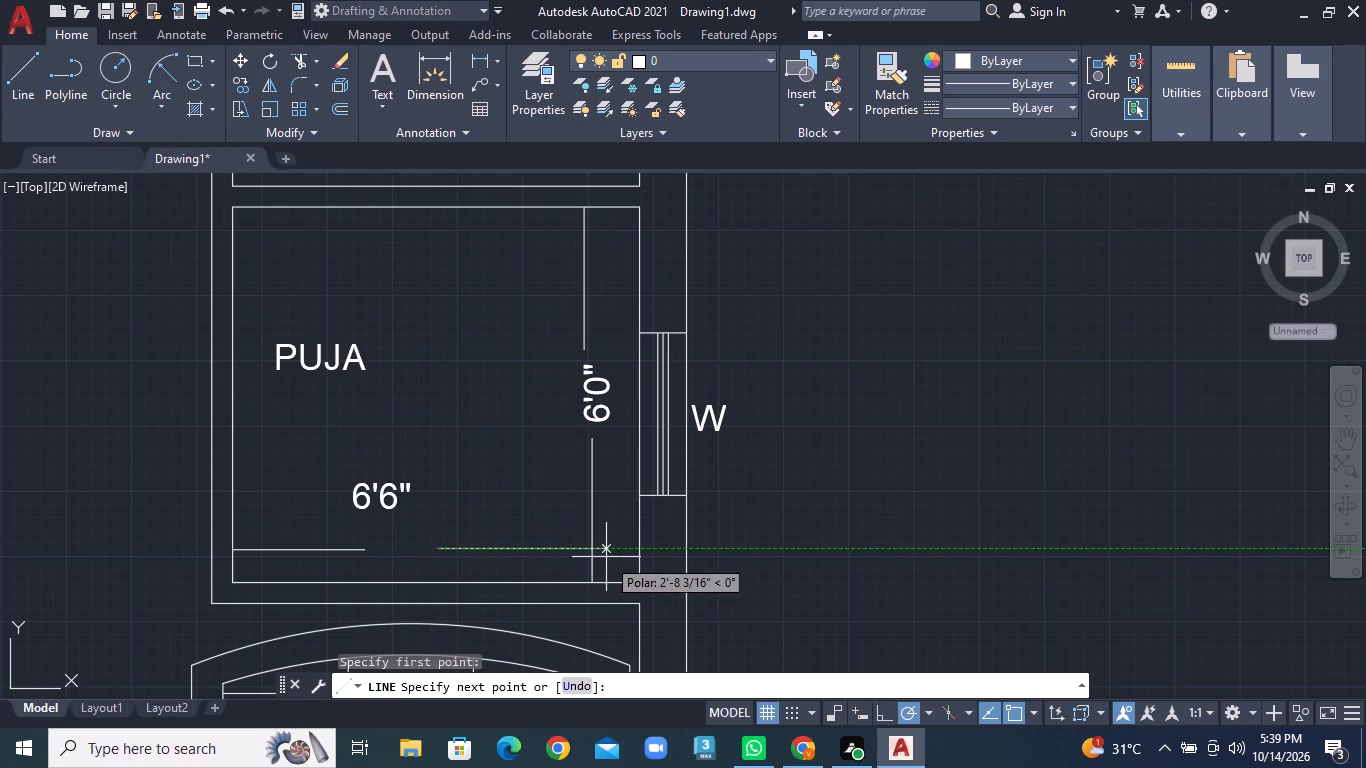
pyautogui.click(593, 554)
pyautogui.rightClick(593, 554)
pyautogui.click(670, 331)
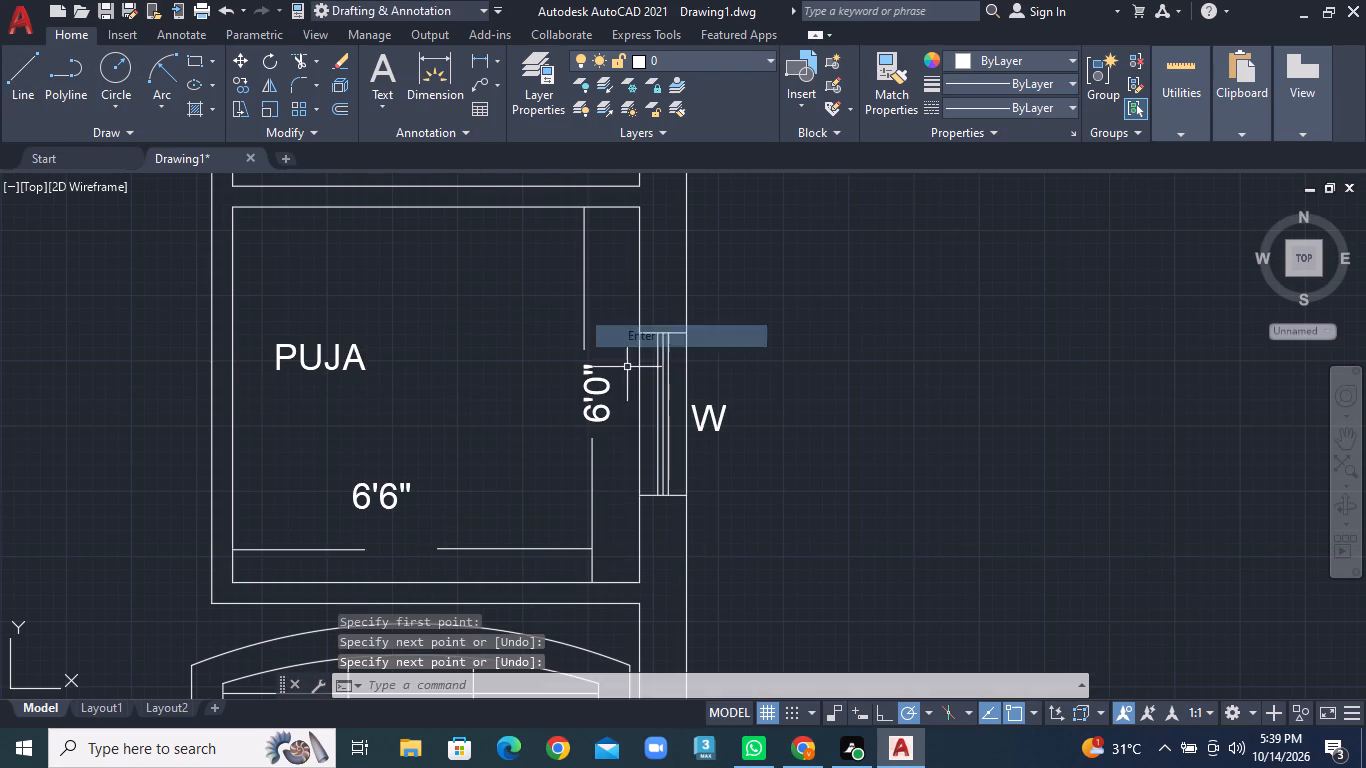
# Move the puja room's 6'6" text down into the gap between the two horizontal dimension line segments.
pyautogui.click(396, 495)
pyautogui.rightClick(396, 495)
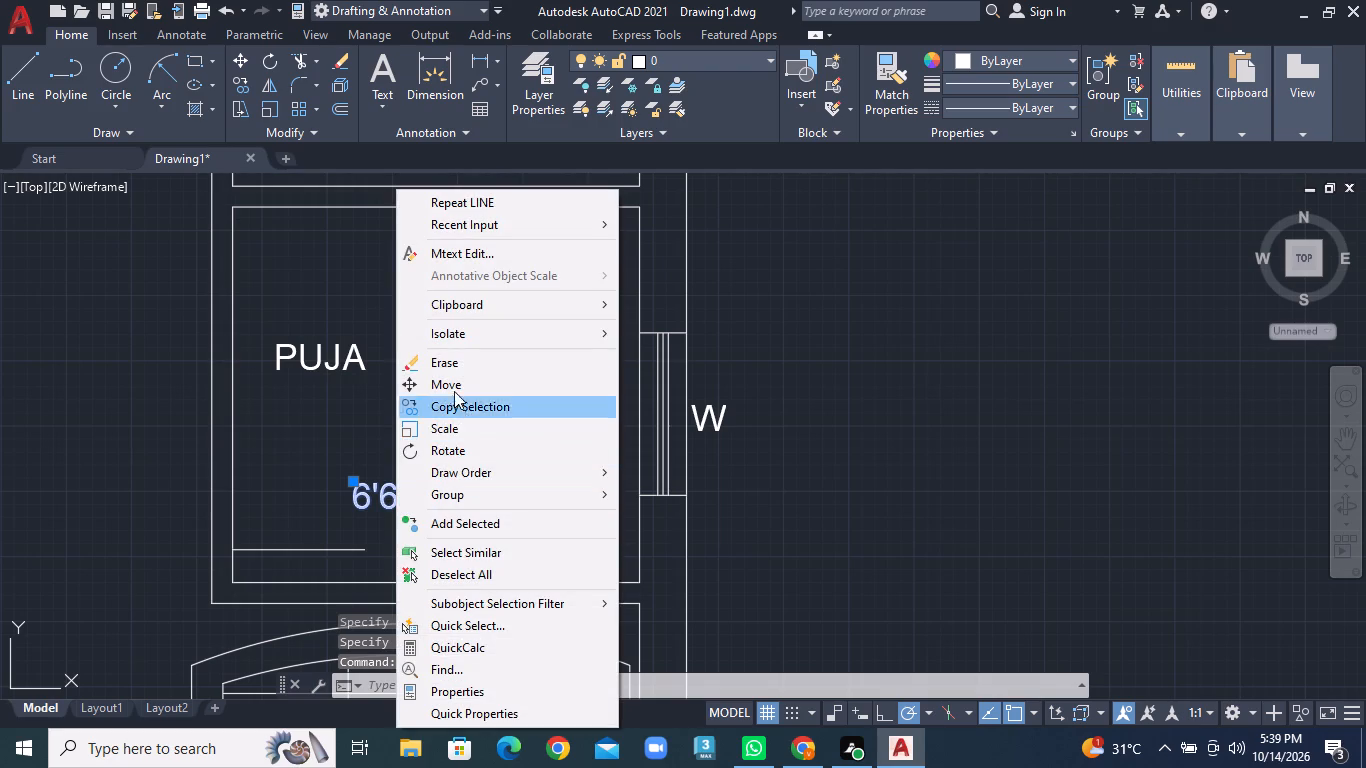
pyautogui.click(455, 385)
pyautogui.click(372, 500)
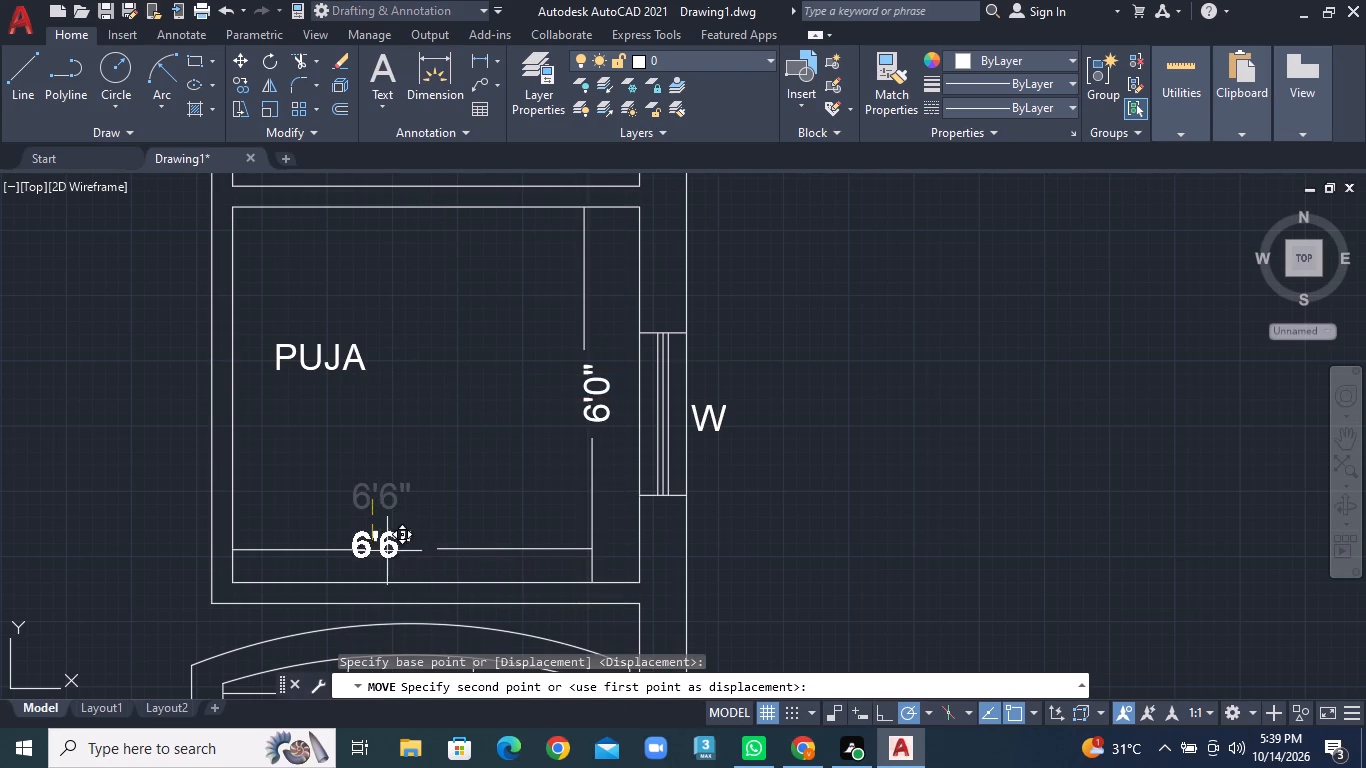
pyautogui.click(396, 553)
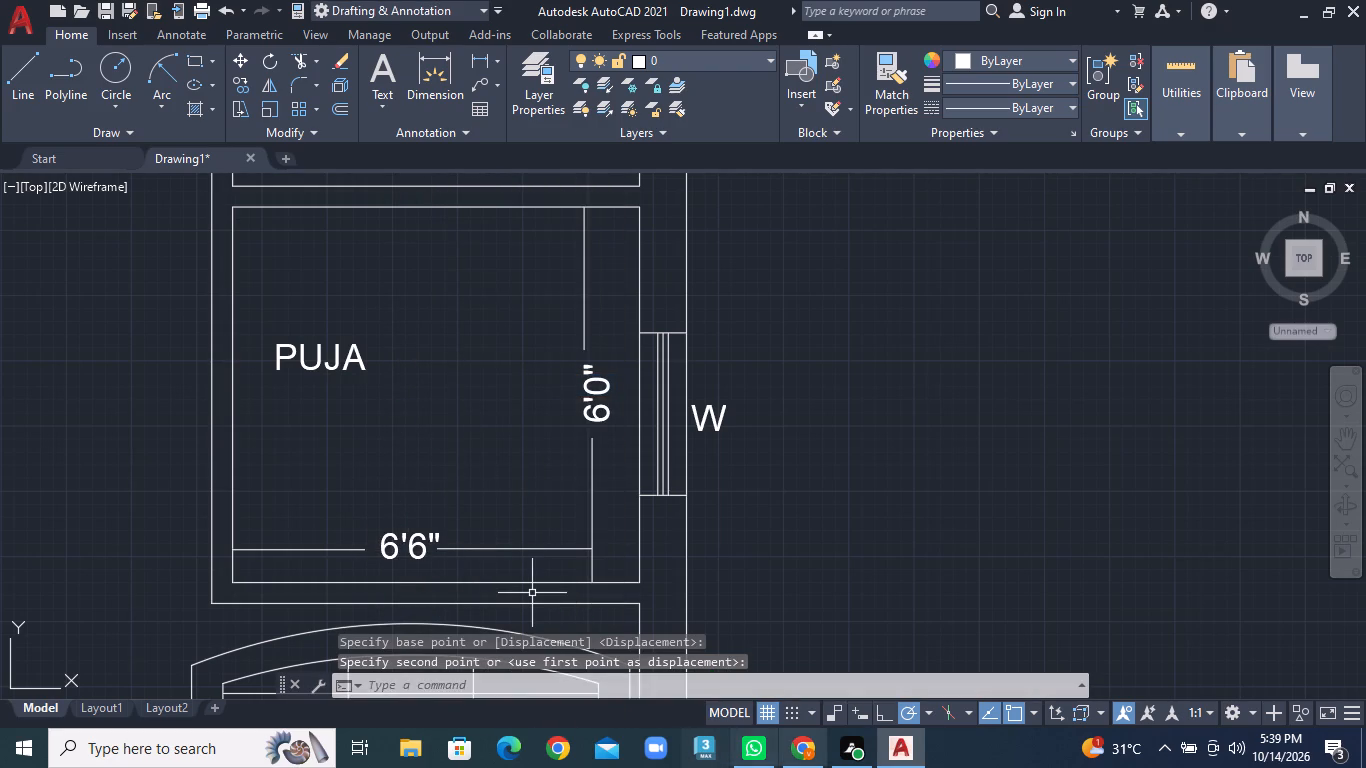
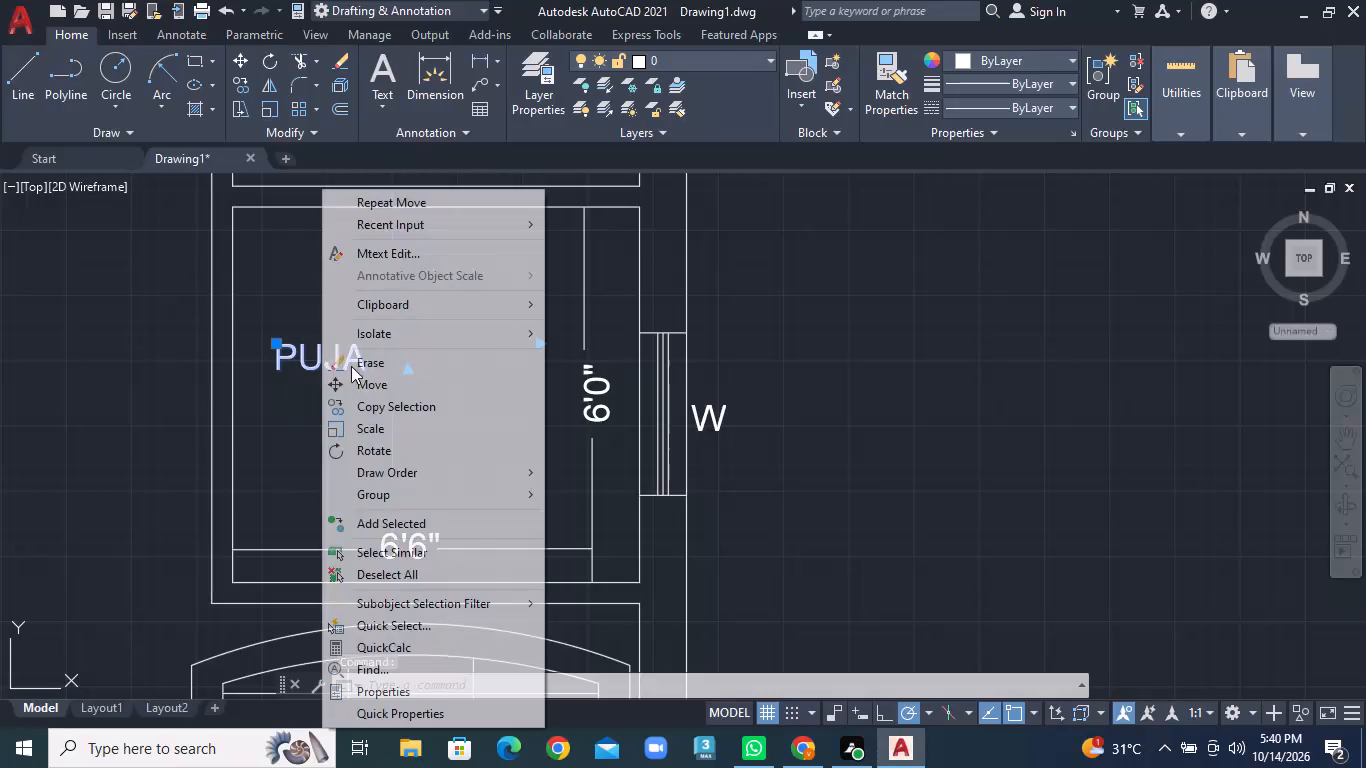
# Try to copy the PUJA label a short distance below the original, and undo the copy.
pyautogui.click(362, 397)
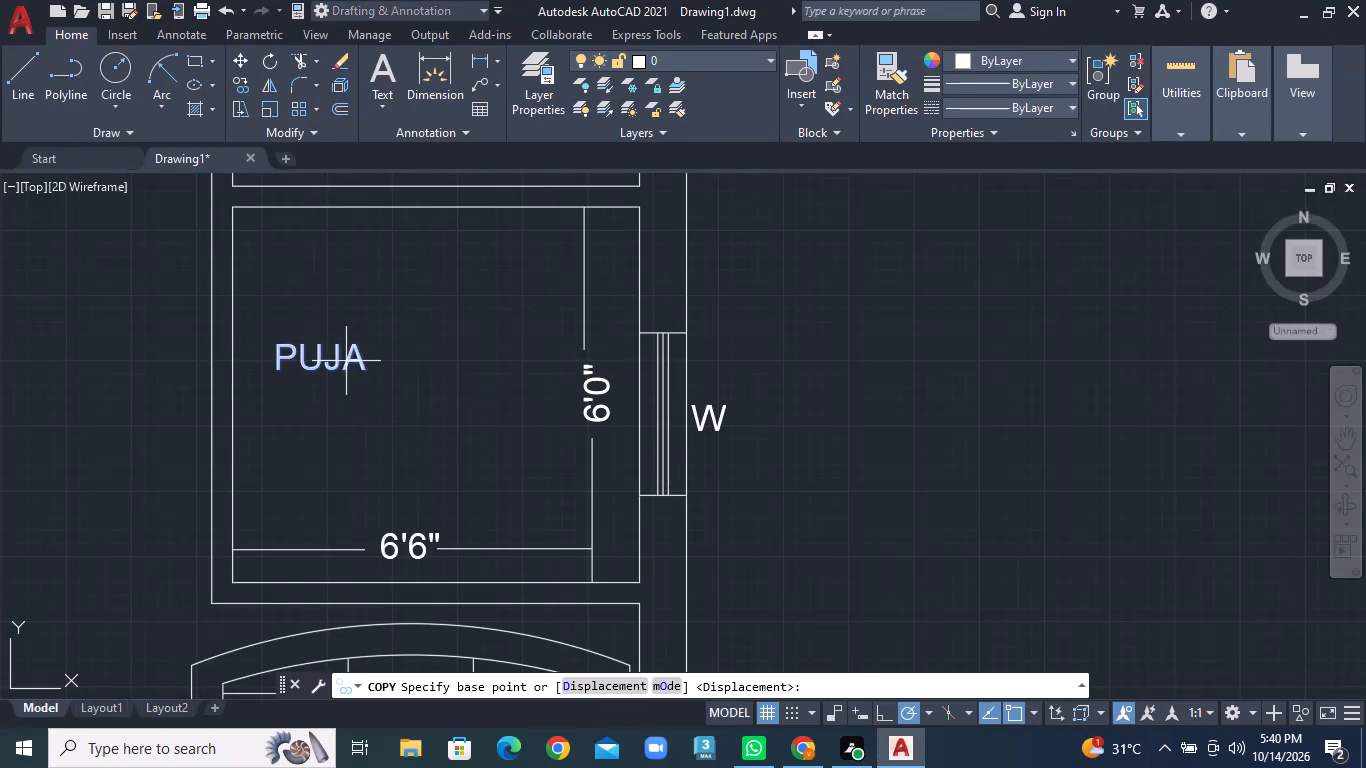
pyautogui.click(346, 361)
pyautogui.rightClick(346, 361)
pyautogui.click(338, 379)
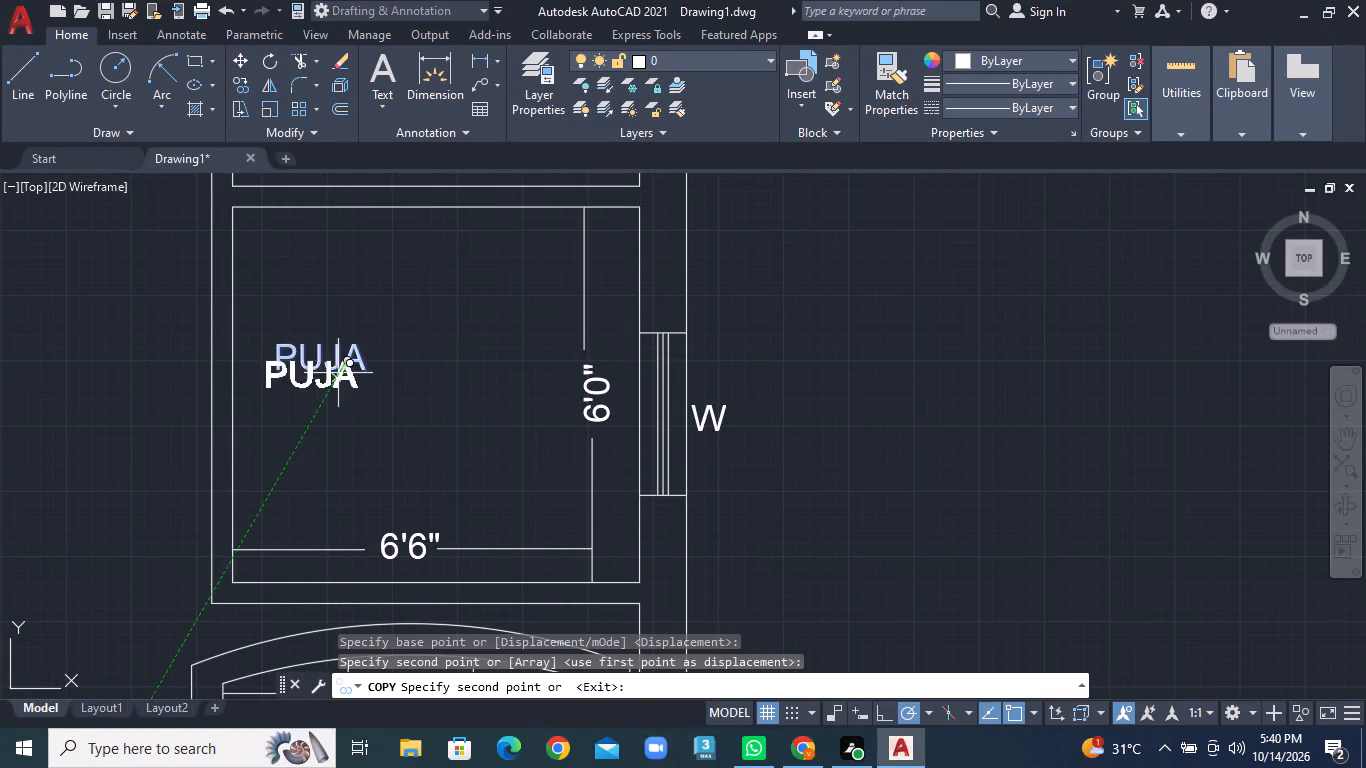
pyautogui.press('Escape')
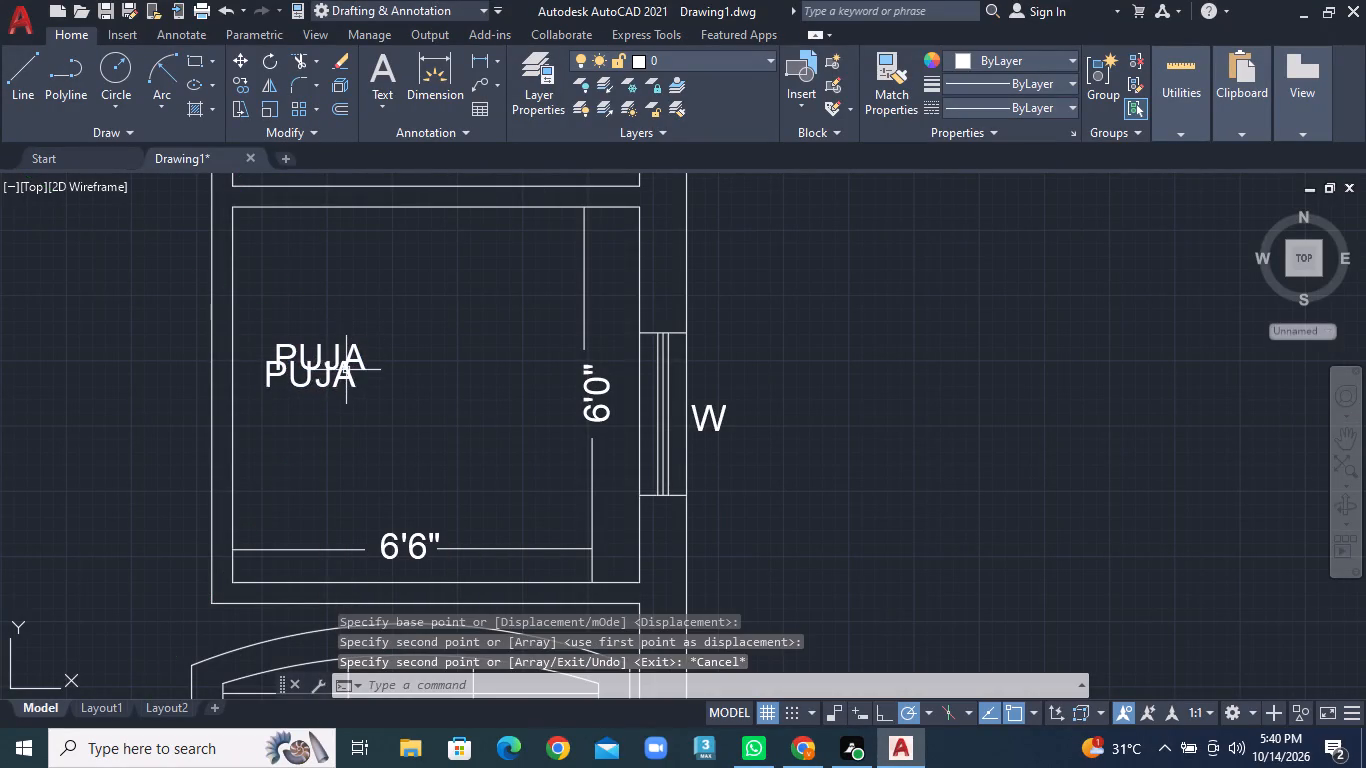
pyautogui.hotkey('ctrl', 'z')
# Move the PUJA label from the side of its room to near the room's centre.
pyautogui.click(343, 363)
pyautogui.rightClick(343, 363)
pyautogui.click(406, 382)
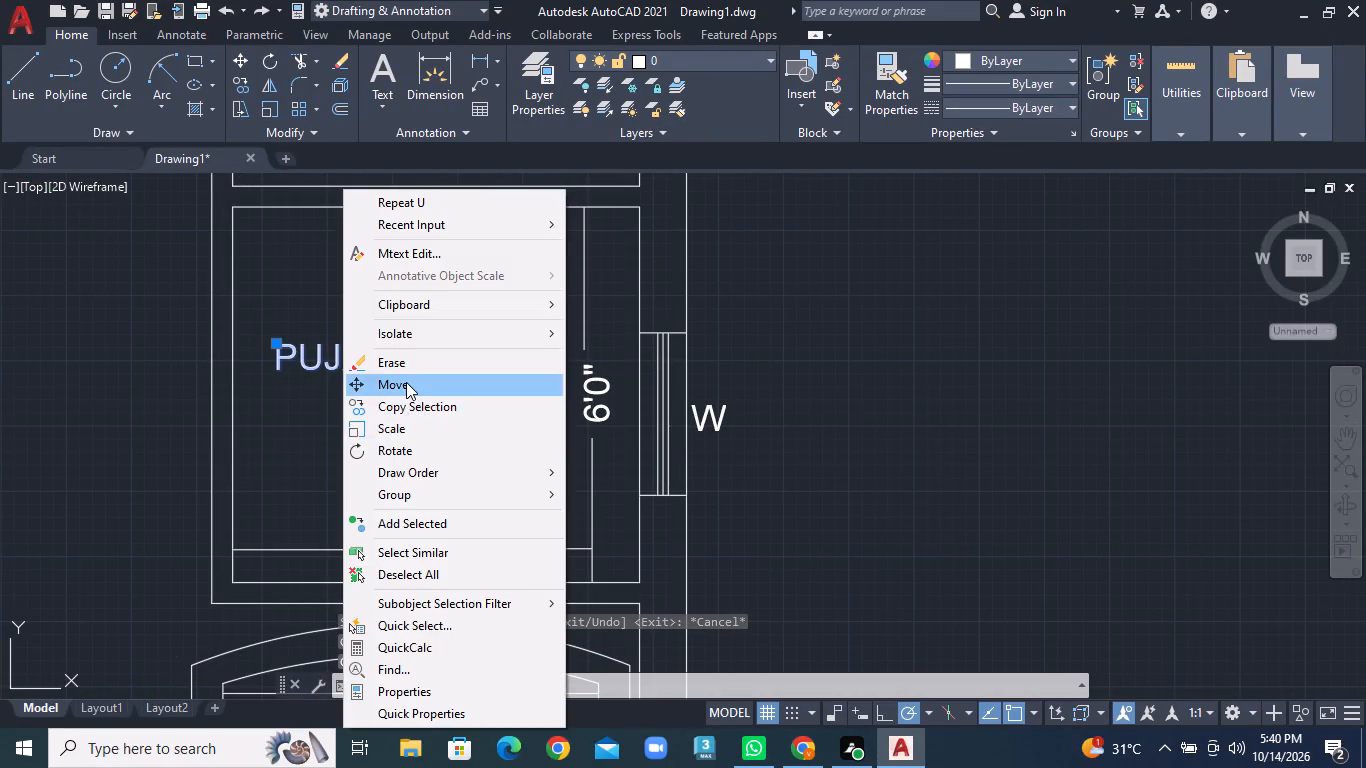
pyautogui.doubleClick(315, 355)
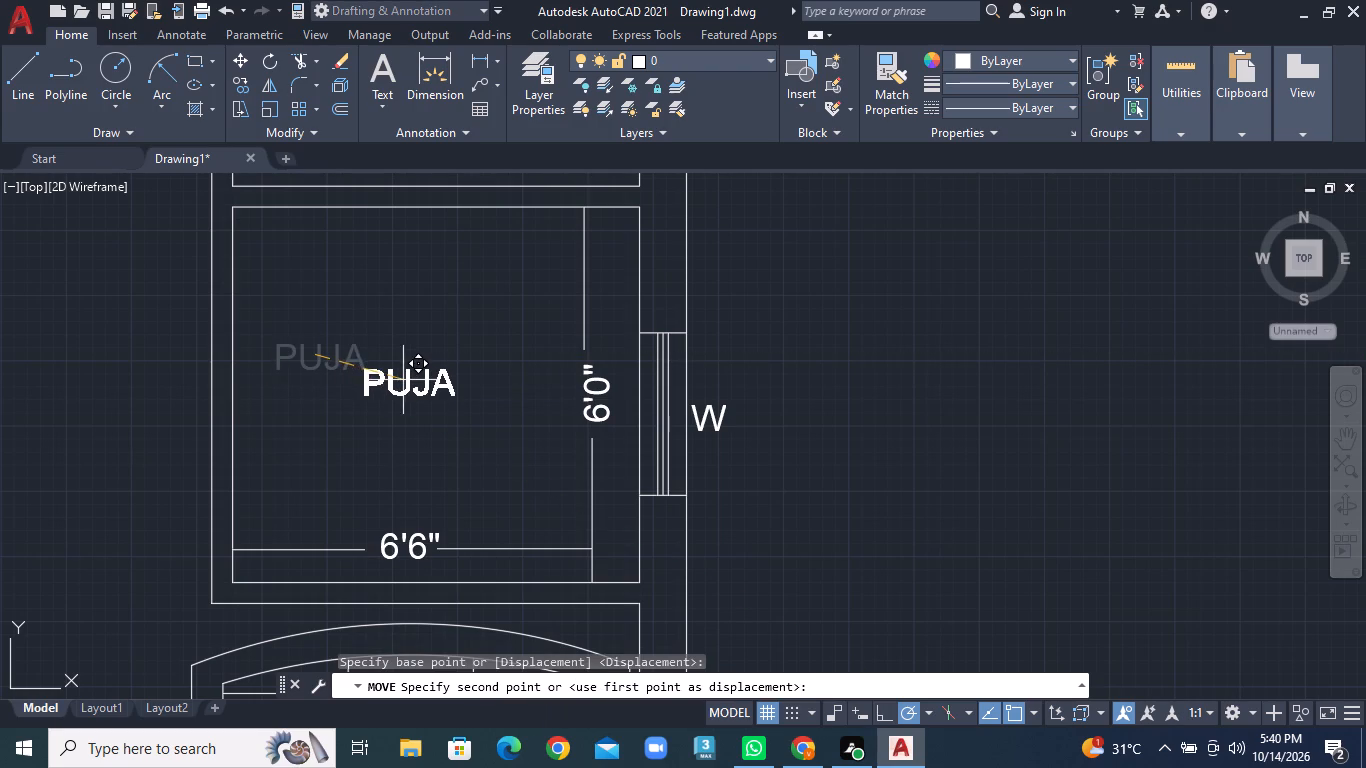
pyautogui.click(407, 380)
# Move the LIVING ROOM label closer to the sofa beside the exterior wall window.
pyautogui.scroll(-1, 439, 465)
pyautogui.moveTo(442, 528); pyautogui.dragTo(481, 288, button='middle')
pyautogui.scroll(-1, 450, 528)
pyautogui.moveTo(441, 544); pyautogui.dragTo(452, 390, button='middle')
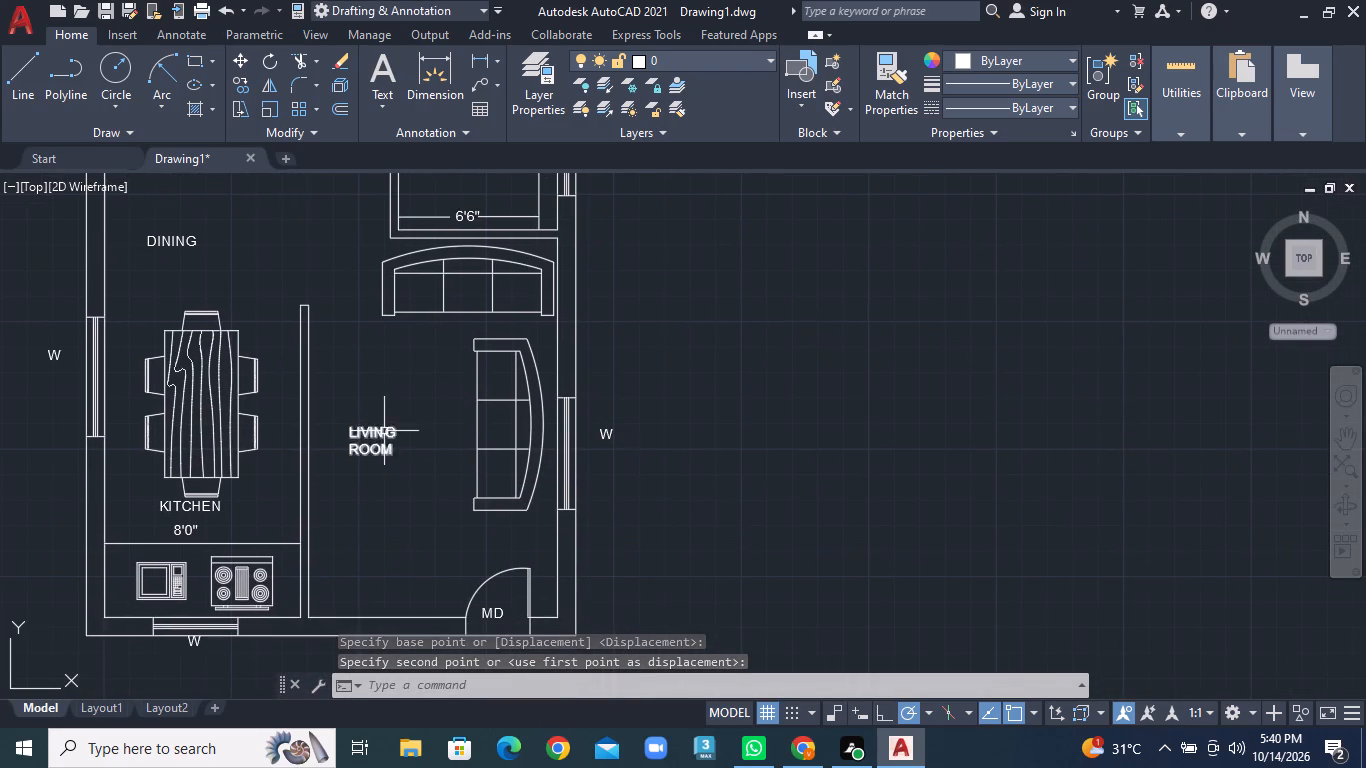
pyautogui.click(384, 431)
pyautogui.rightClick(384, 431)
pyautogui.click(431, 388)
pyautogui.scroll(2, 372, 419)
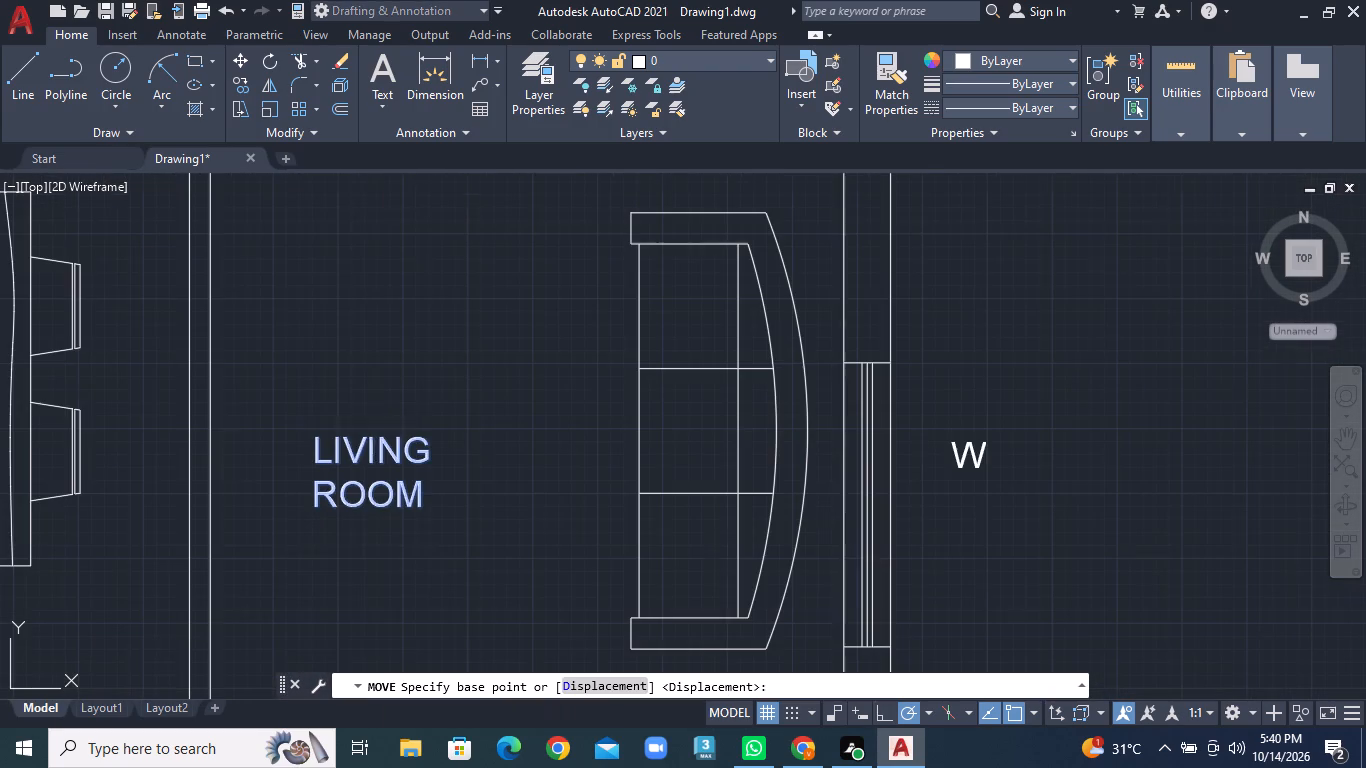
pyautogui.click(370, 445)
pyautogui.click(479, 414)
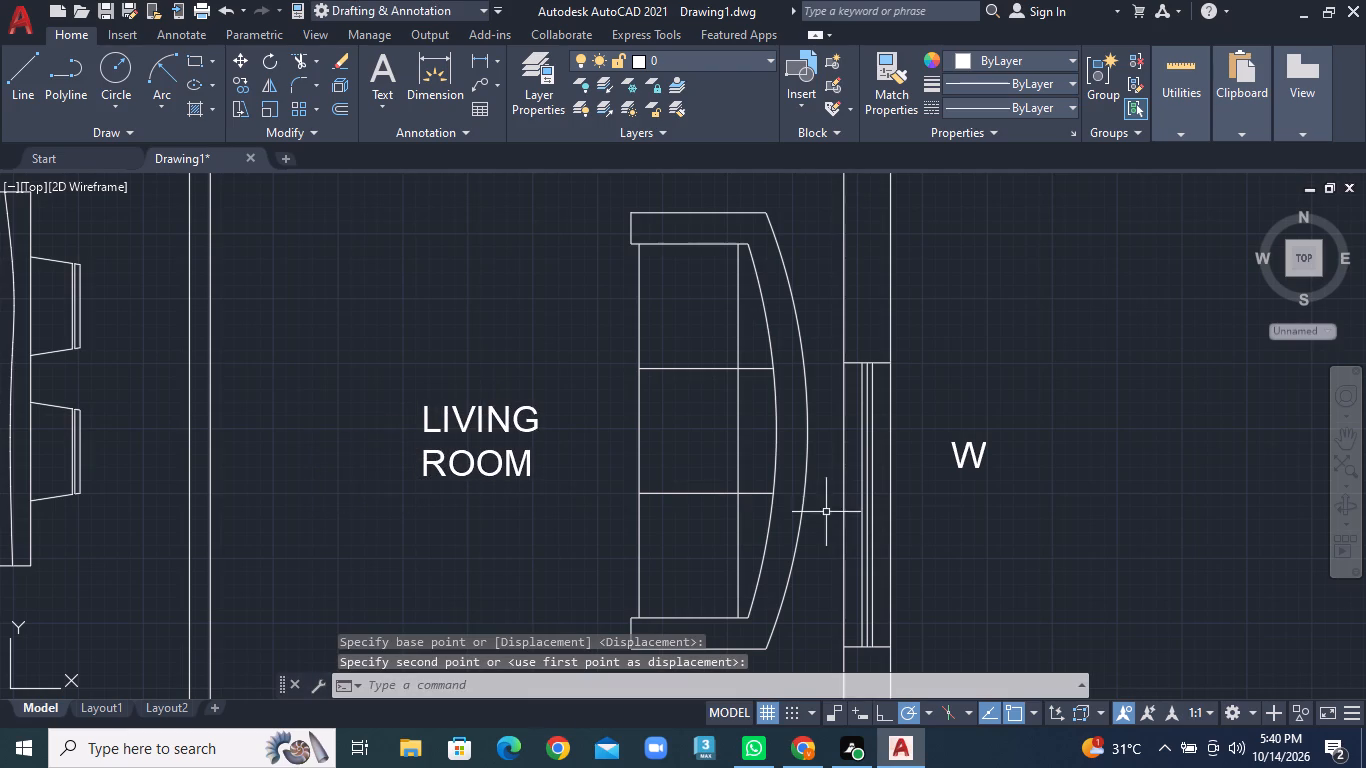
# Move the W label of the living room window closer to the wall, near the middle of the window.
pyautogui.click(959, 454)
pyautogui.rightClick(959, 454)
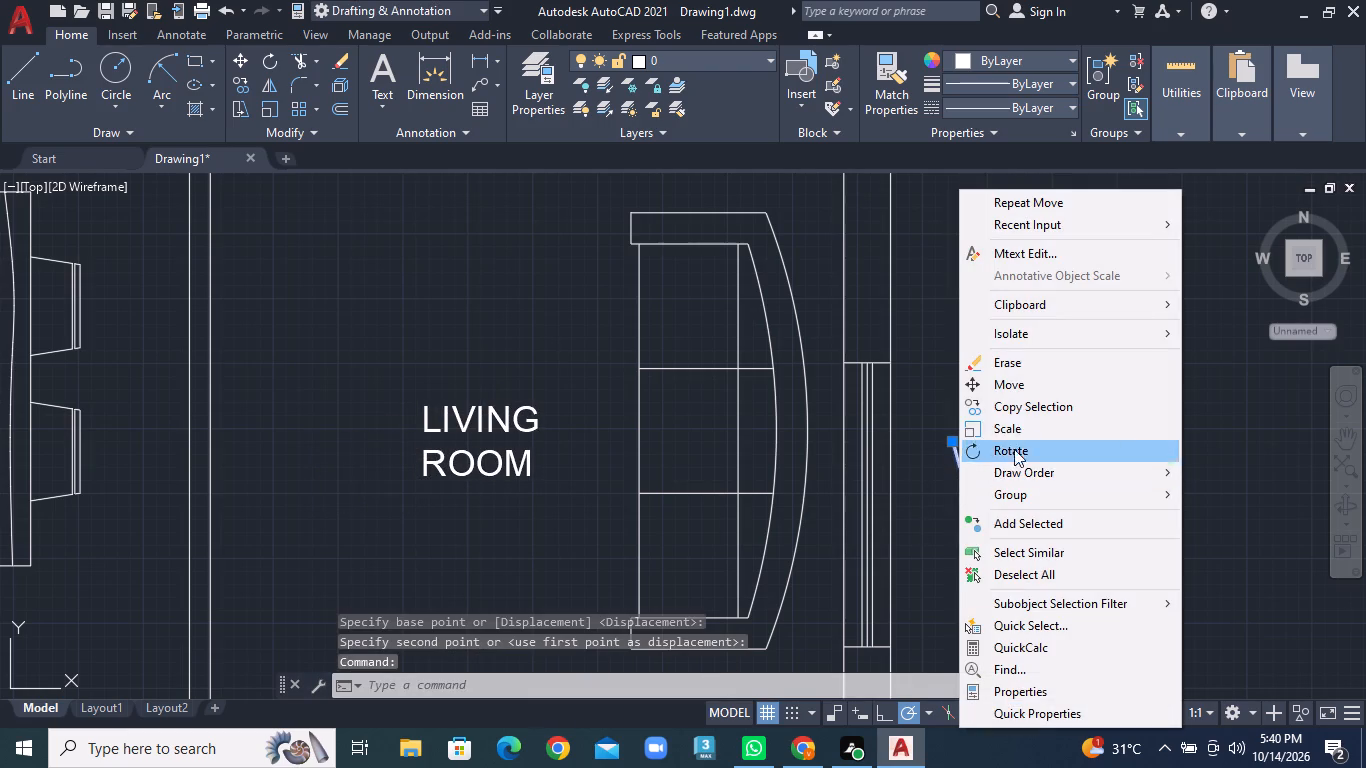
pyautogui.click(1015, 387)
pyautogui.click(979, 450)
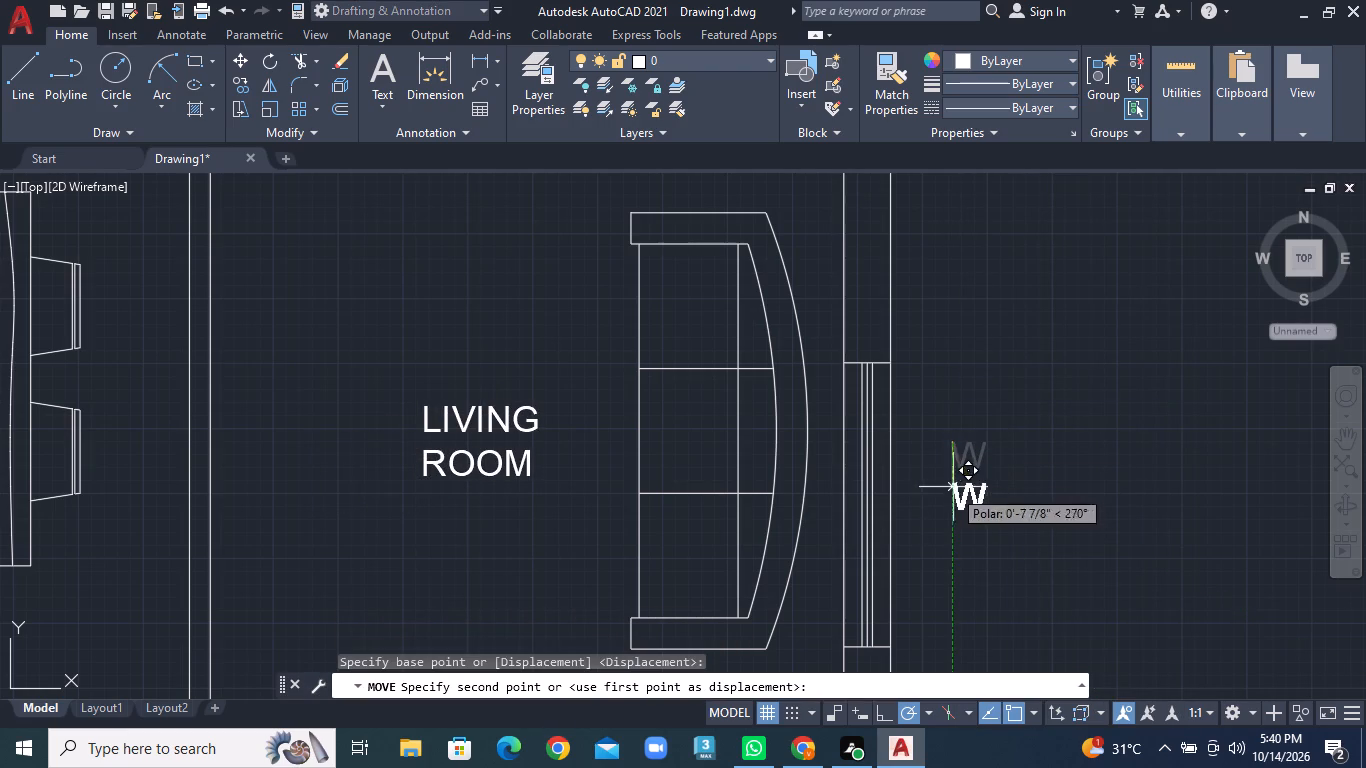
pyautogui.click(919, 494)
# Move the MD label slightly sideways to centre it in the main door opening.
pyautogui.scroll(-2, 748, 535)
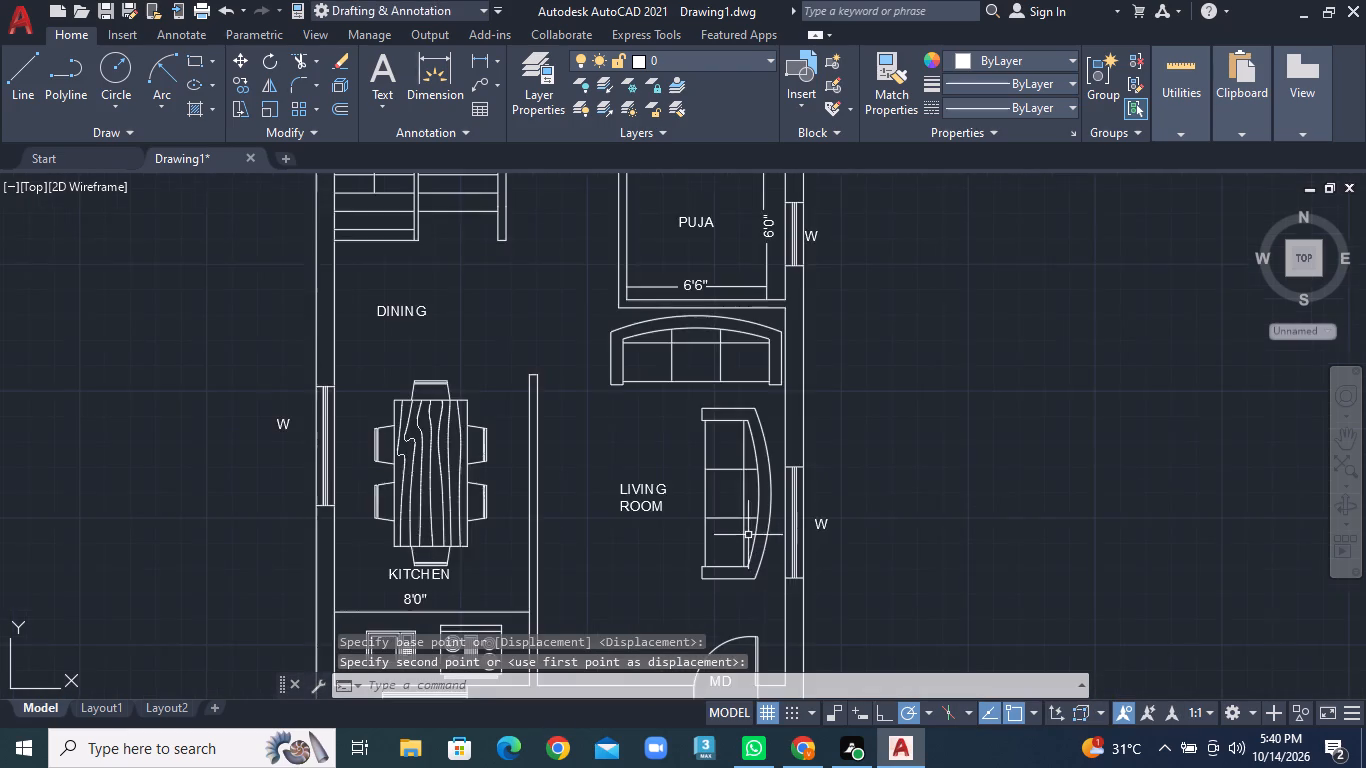
pyautogui.moveTo(765, 578); pyautogui.dragTo(757, 338, button='middle')
pyautogui.scroll(2, 699, 467)
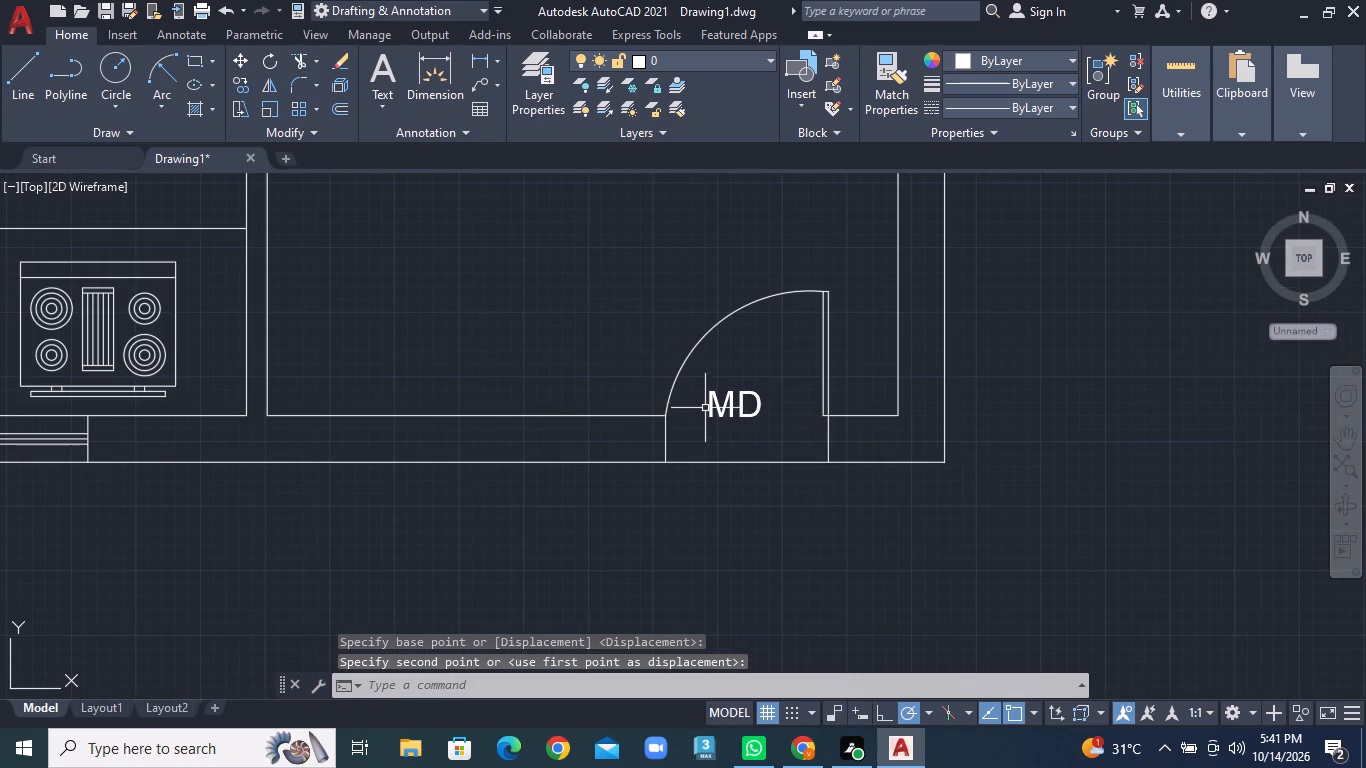
pyautogui.scroll(2, 685, 406)
pyautogui.click(754, 399)
pyautogui.rightClick(754, 399)
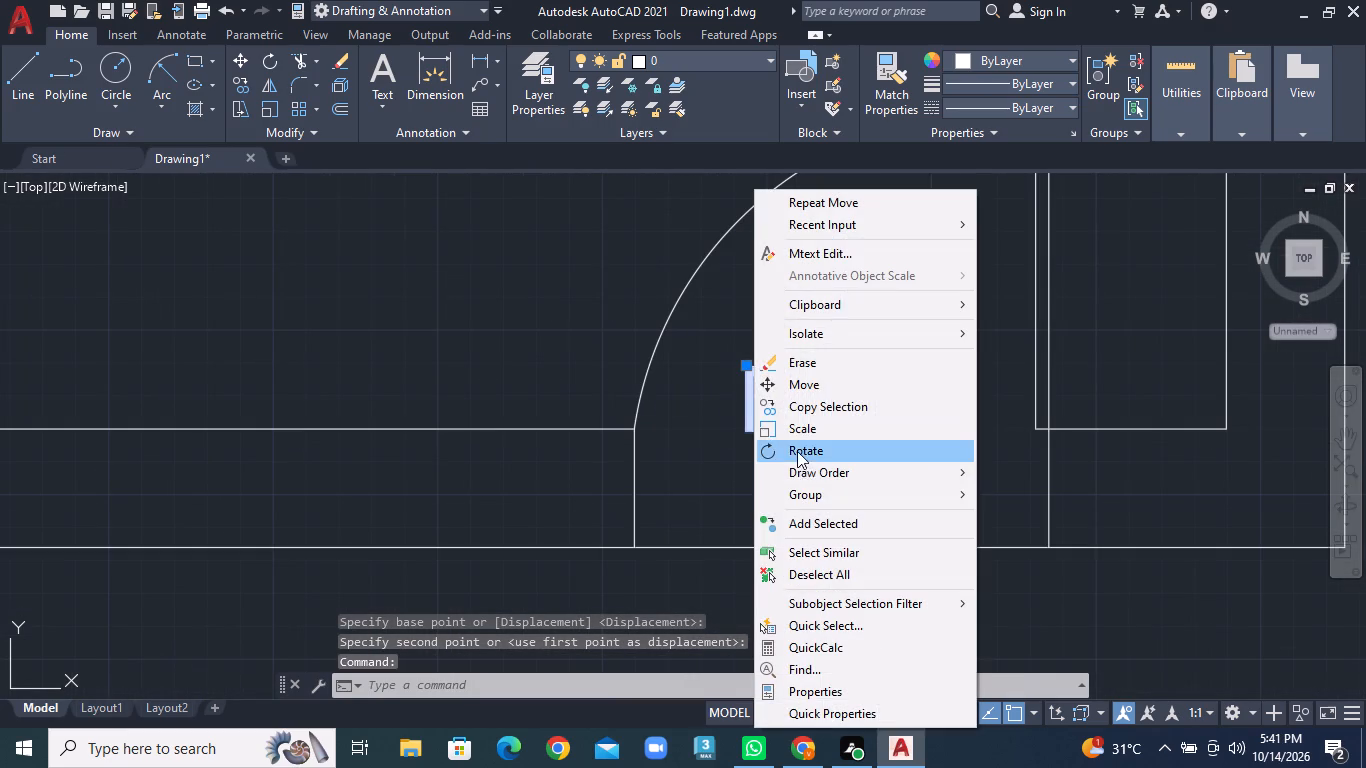
pyautogui.click(806, 386)
pyautogui.click(806, 403)
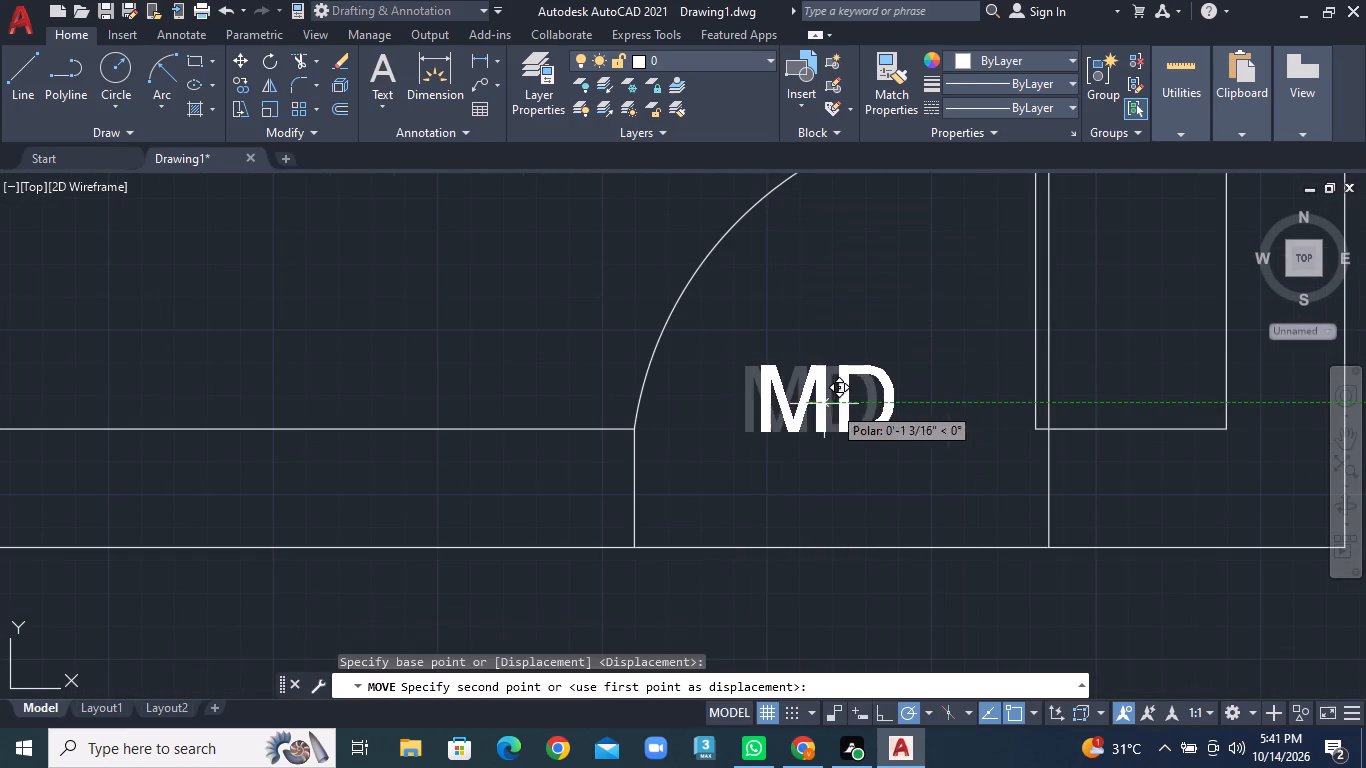
pyautogui.click(859, 408)
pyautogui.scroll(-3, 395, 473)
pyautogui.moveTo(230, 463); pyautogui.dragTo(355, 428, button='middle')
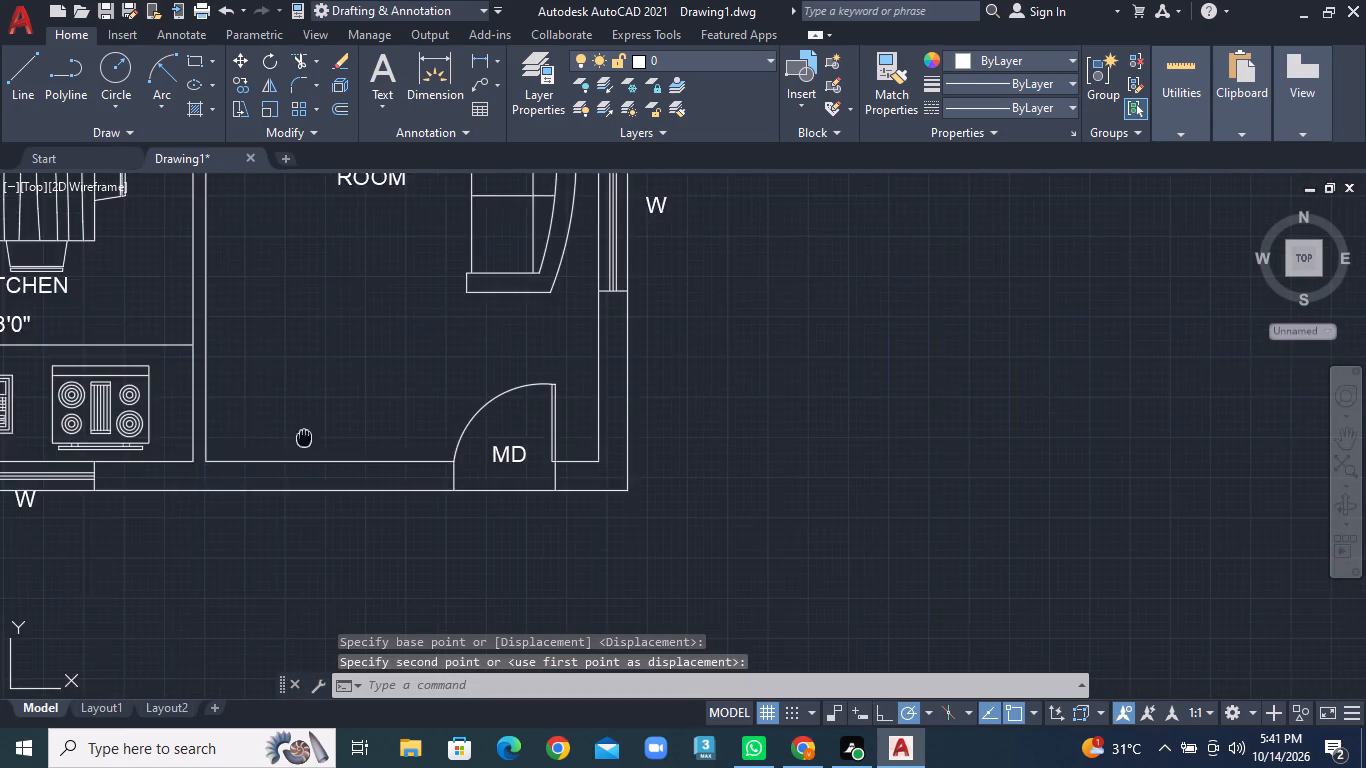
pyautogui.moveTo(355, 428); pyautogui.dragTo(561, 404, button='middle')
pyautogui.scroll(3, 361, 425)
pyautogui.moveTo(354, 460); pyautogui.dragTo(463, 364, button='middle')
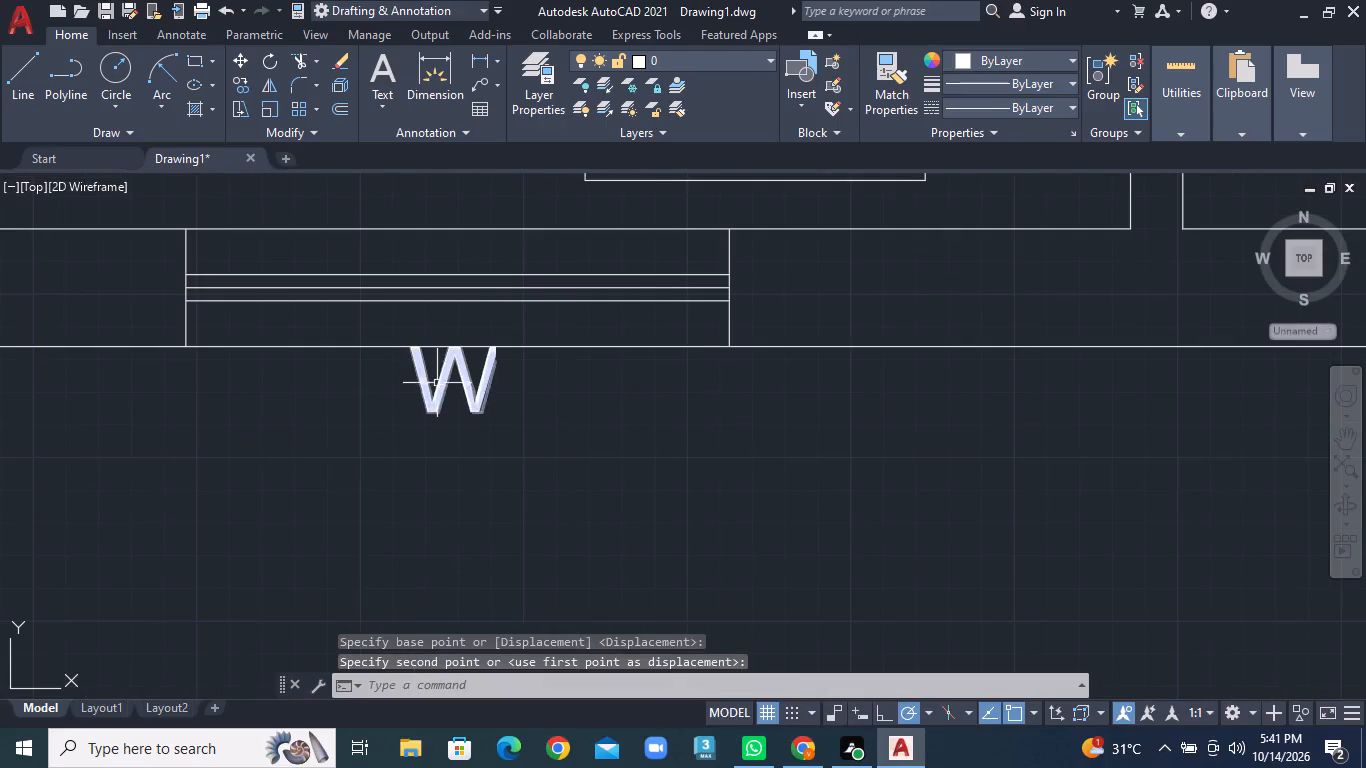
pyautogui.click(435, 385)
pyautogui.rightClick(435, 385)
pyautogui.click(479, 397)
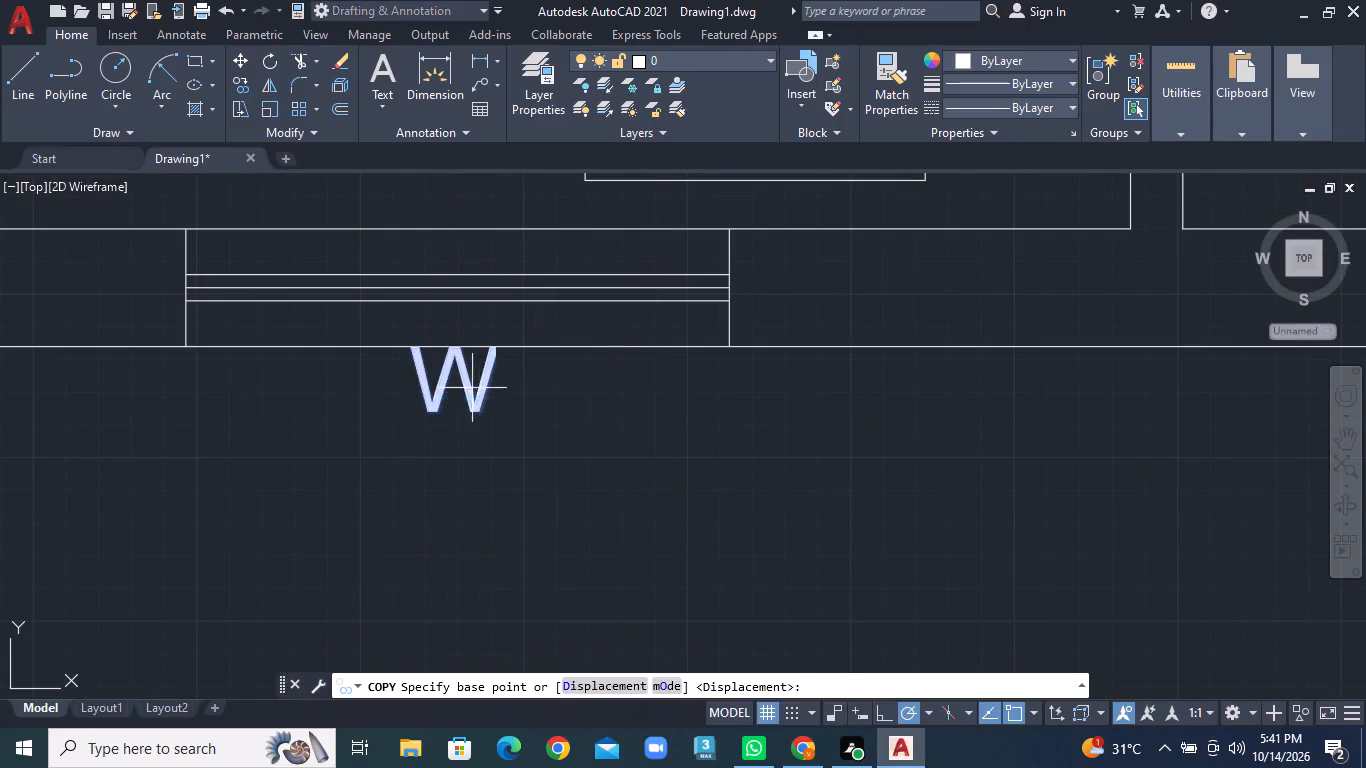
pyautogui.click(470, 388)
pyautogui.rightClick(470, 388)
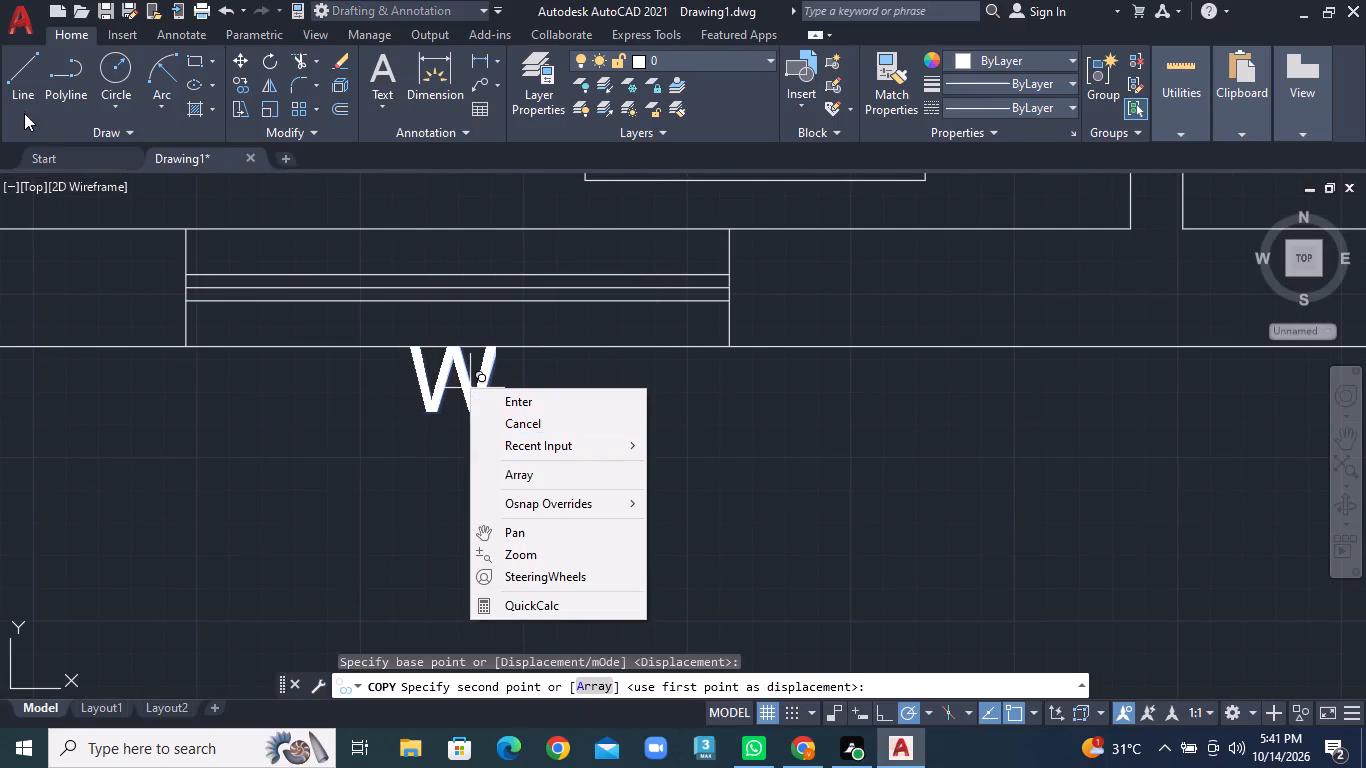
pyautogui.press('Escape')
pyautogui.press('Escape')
# Move the W label of the kitchen window slightly down so it clears the exterior wall line.
pyautogui.click(443, 371)
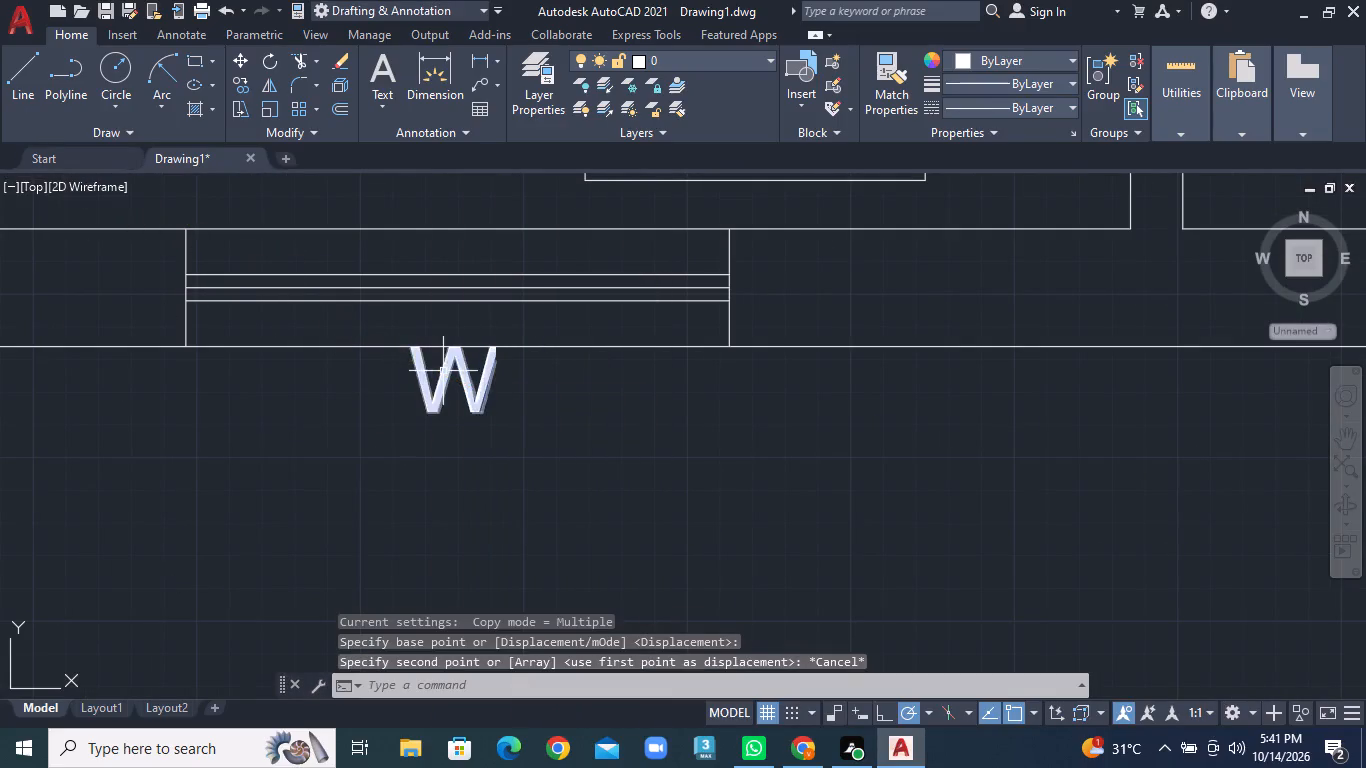
pyautogui.rightClick(443, 371)
pyautogui.click(488, 383)
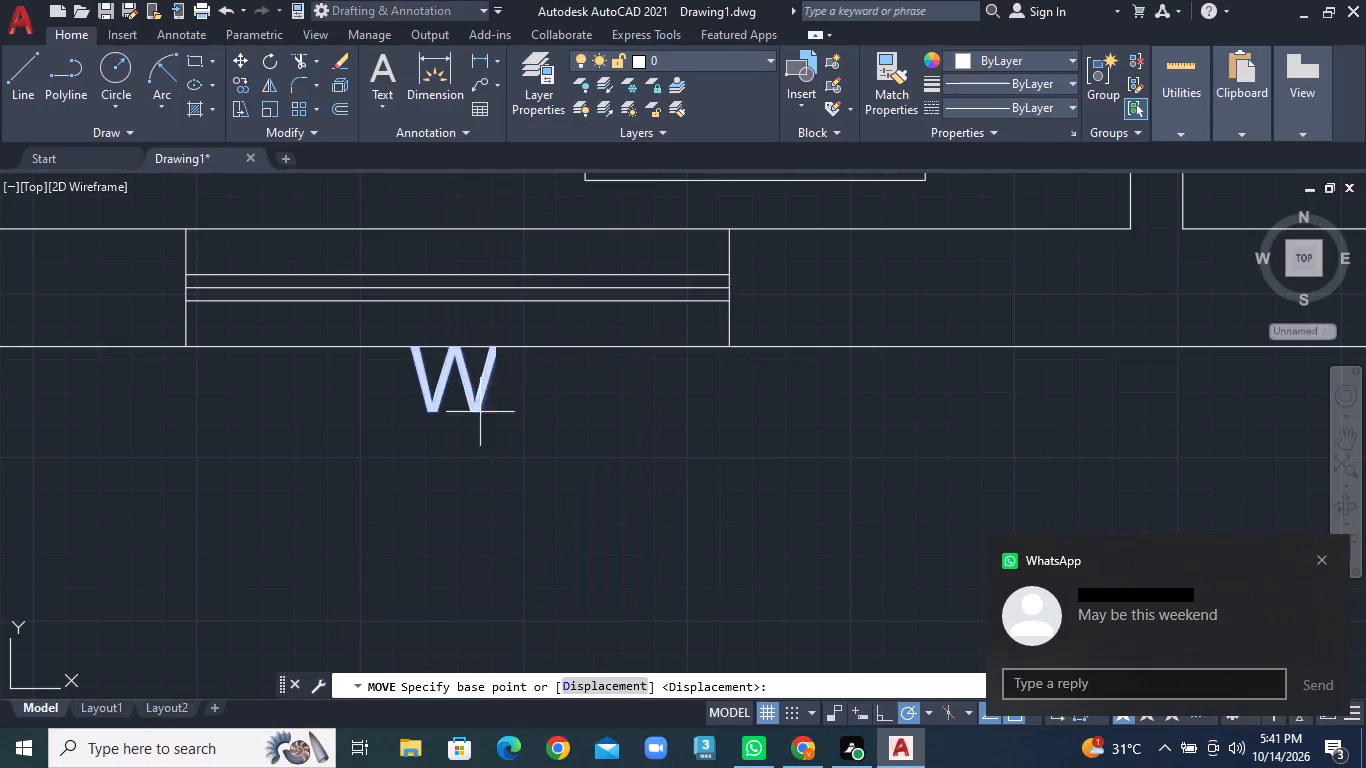
pyautogui.click(445, 382)
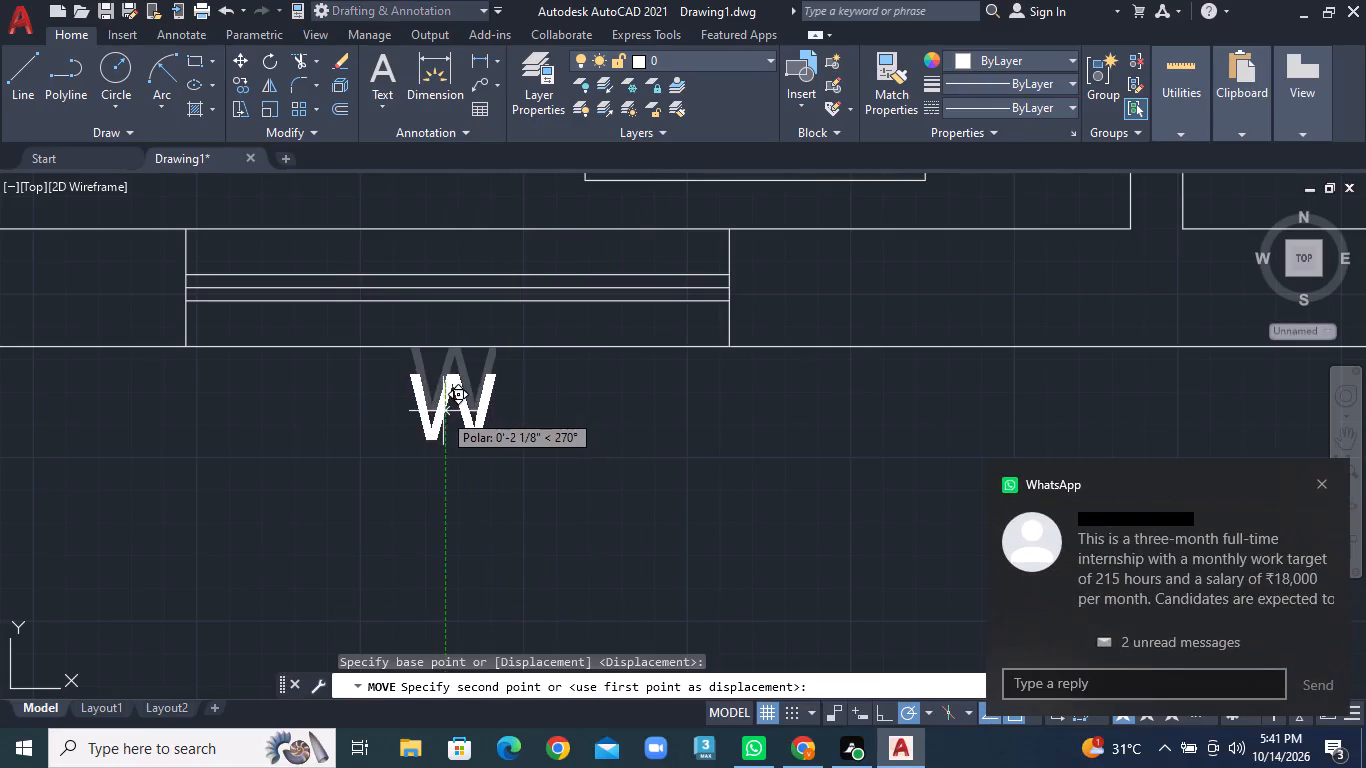
pyautogui.click(442, 413)
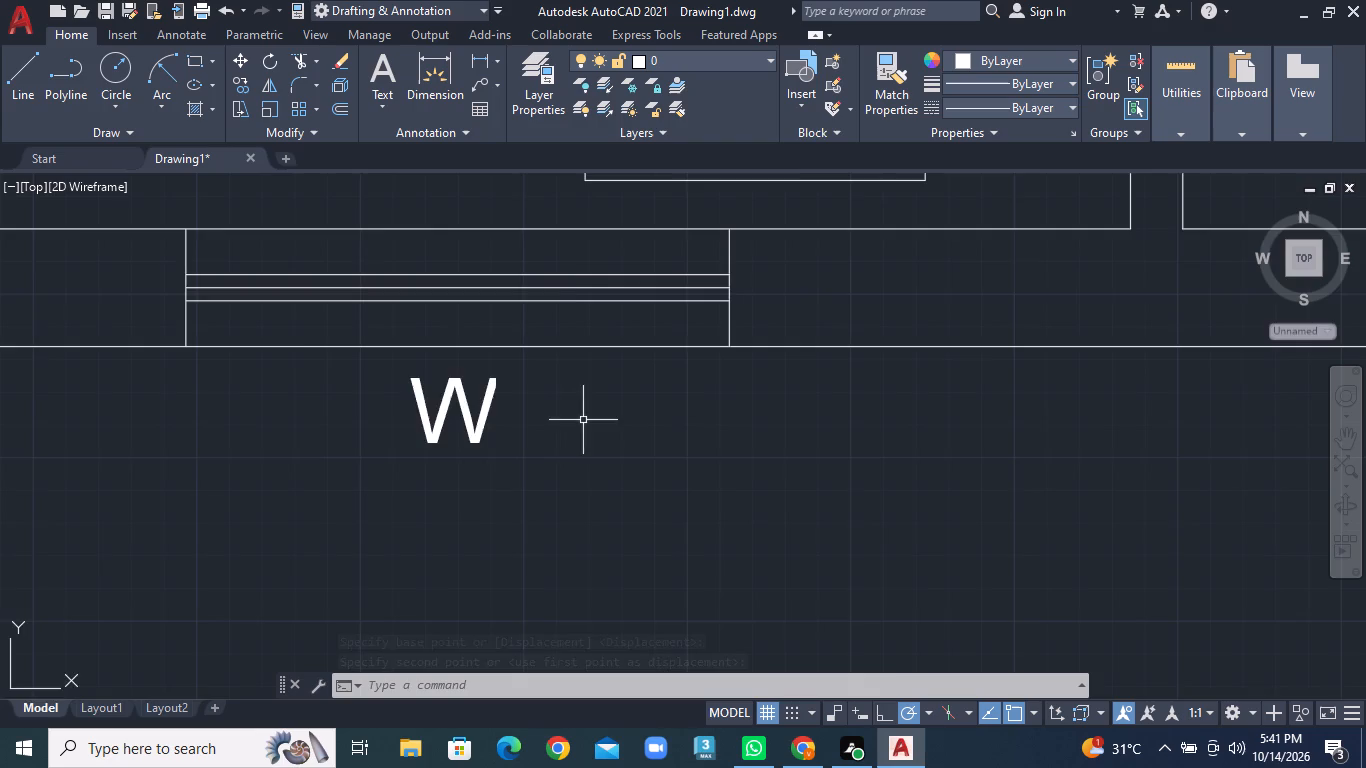
# Move the W label of the dining area window closer to the wall, near the middle of the window.
pyautogui.scroll(-2, 585, 420)
pyautogui.scroll(-2, 452, 389)
pyautogui.moveTo(318, 276); pyautogui.dragTo(423, 509, button='middle')
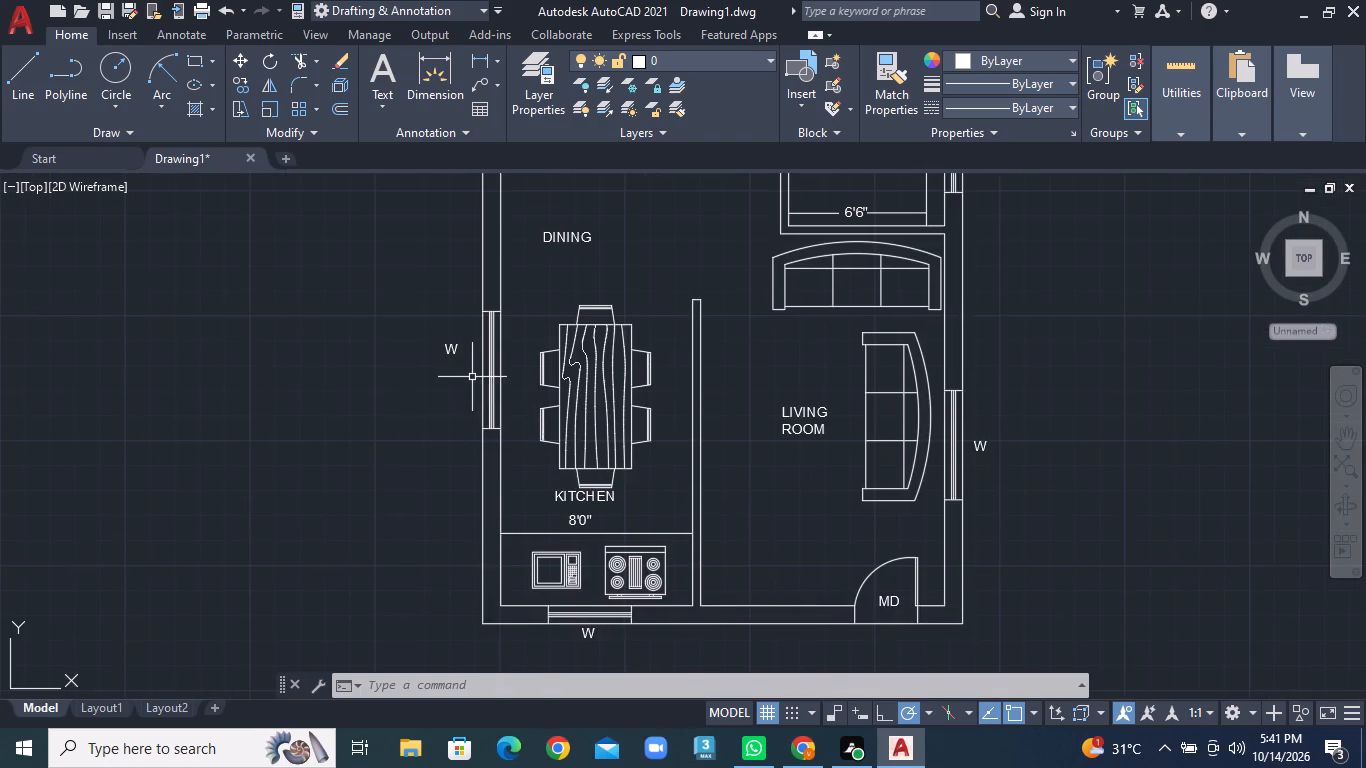
pyautogui.scroll(2, 472, 374)
pyautogui.click(419, 302)
pyautogui.rightClick(419, 302)
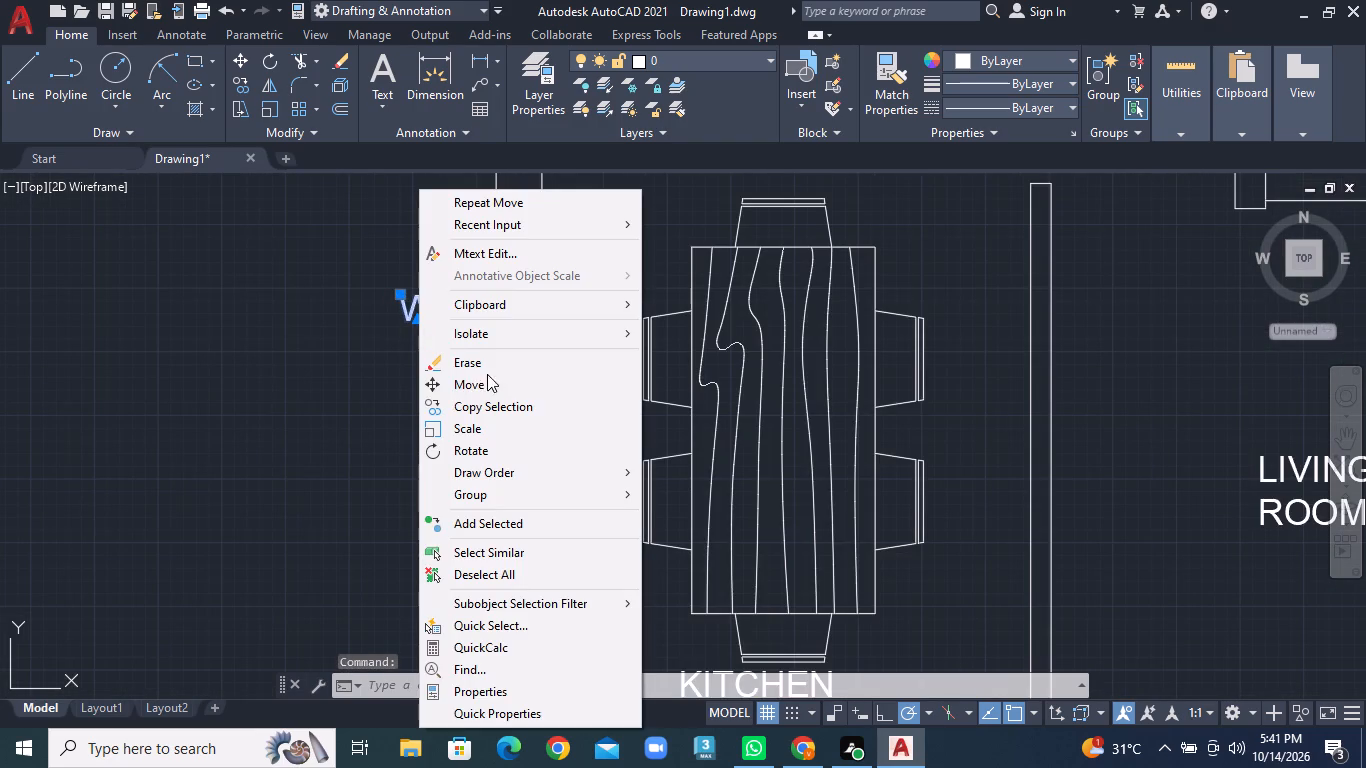
pyautogui.click(489, 390)
pyautogui.click(422, 316)
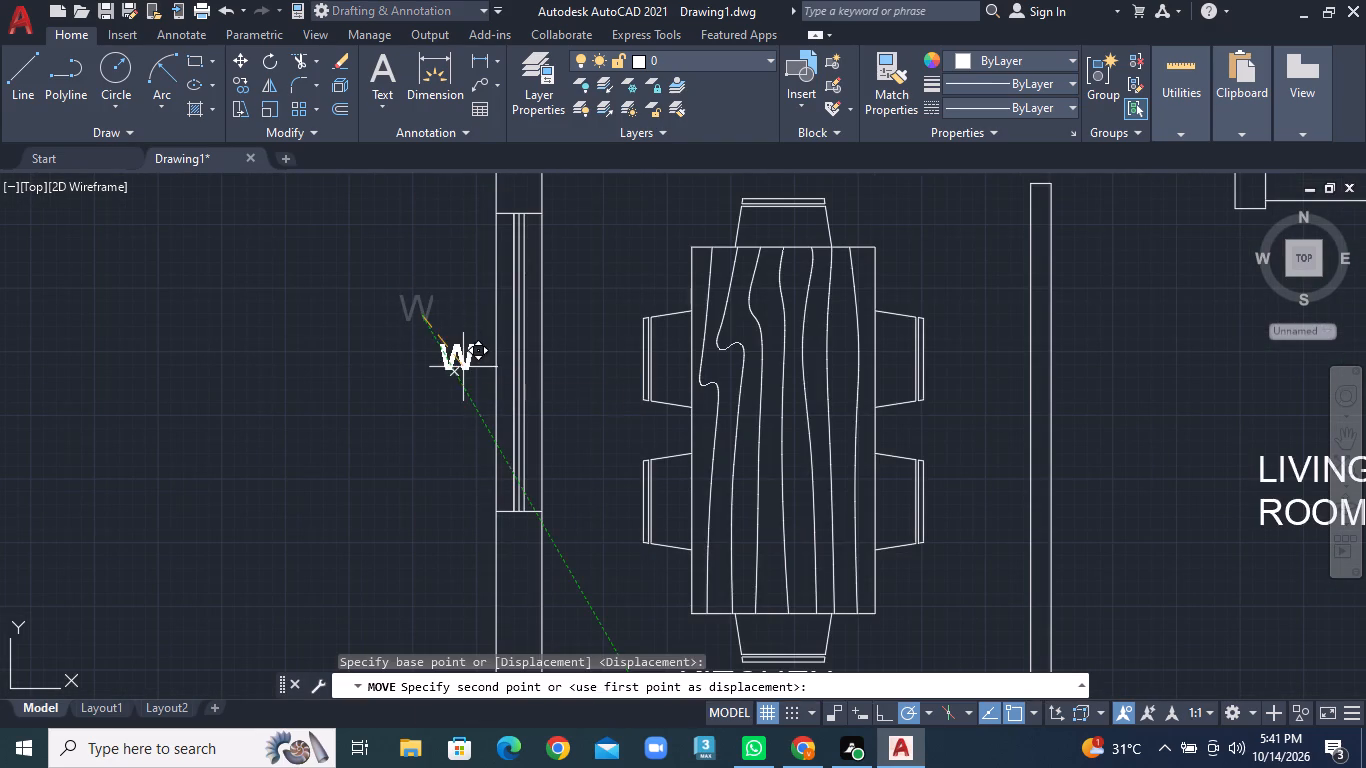
pyautogui.click(480, 381)
# Move the DINING label down to sit centred just above the dining table.
pyautogui.scroll(-2, 515, 377)
pyautogui.moveTo(584, 325); pyautogui.dragTo(560, 462, button='middle')
pyautogui.middleClick(557, 494)
pyautogui.middleClick(555, 500)
pyautogui.scroll(1, 562, 392)
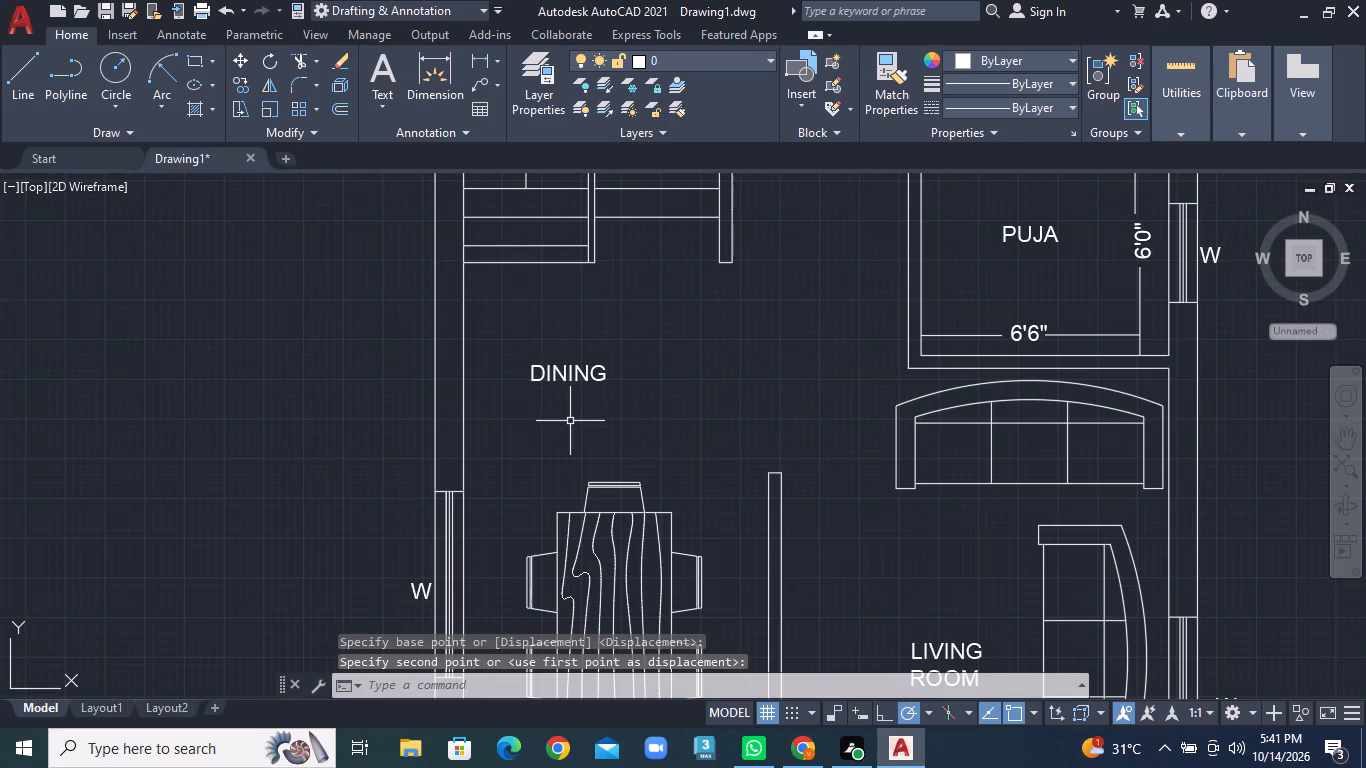
pyautogui.click(583, 372)
pyautogui.rightClick(583, 372)
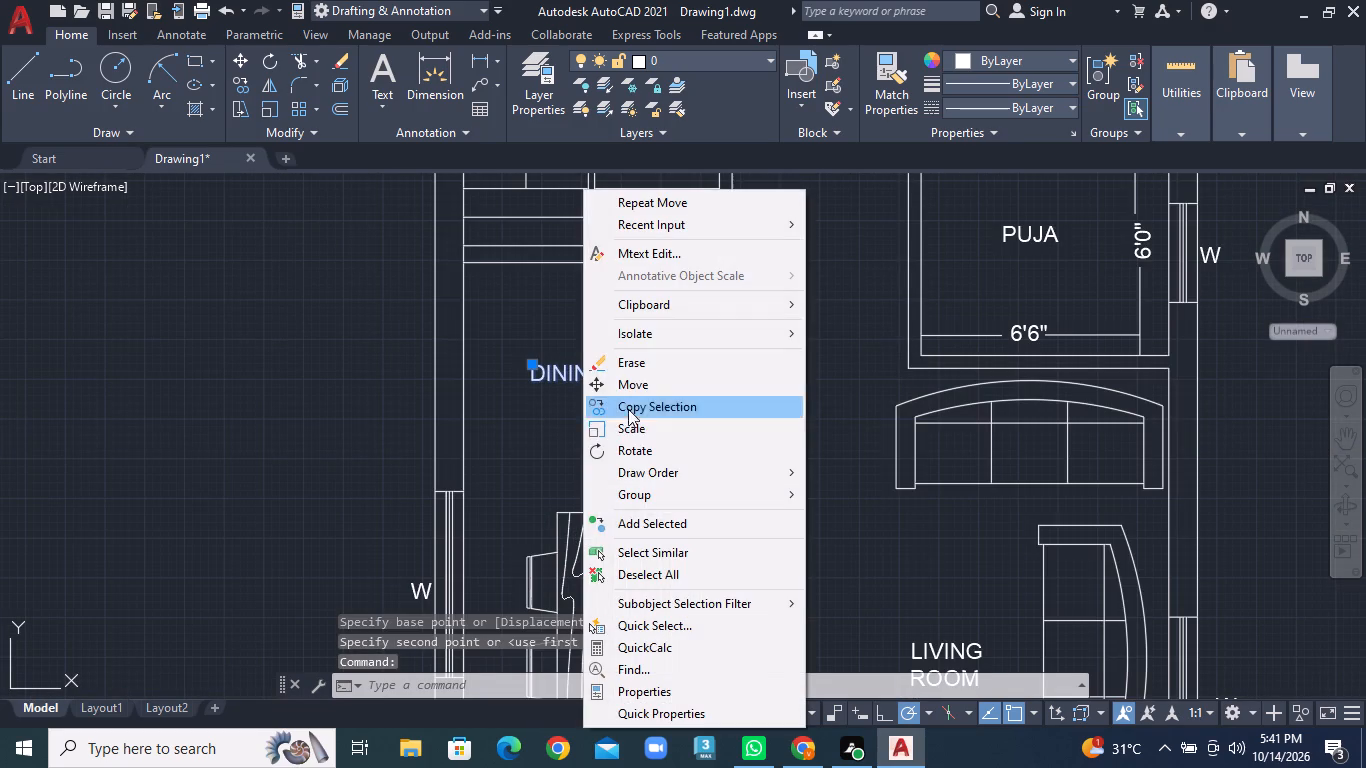
pyautogui.click(643, 383)
pyautogui.click(582, 376)
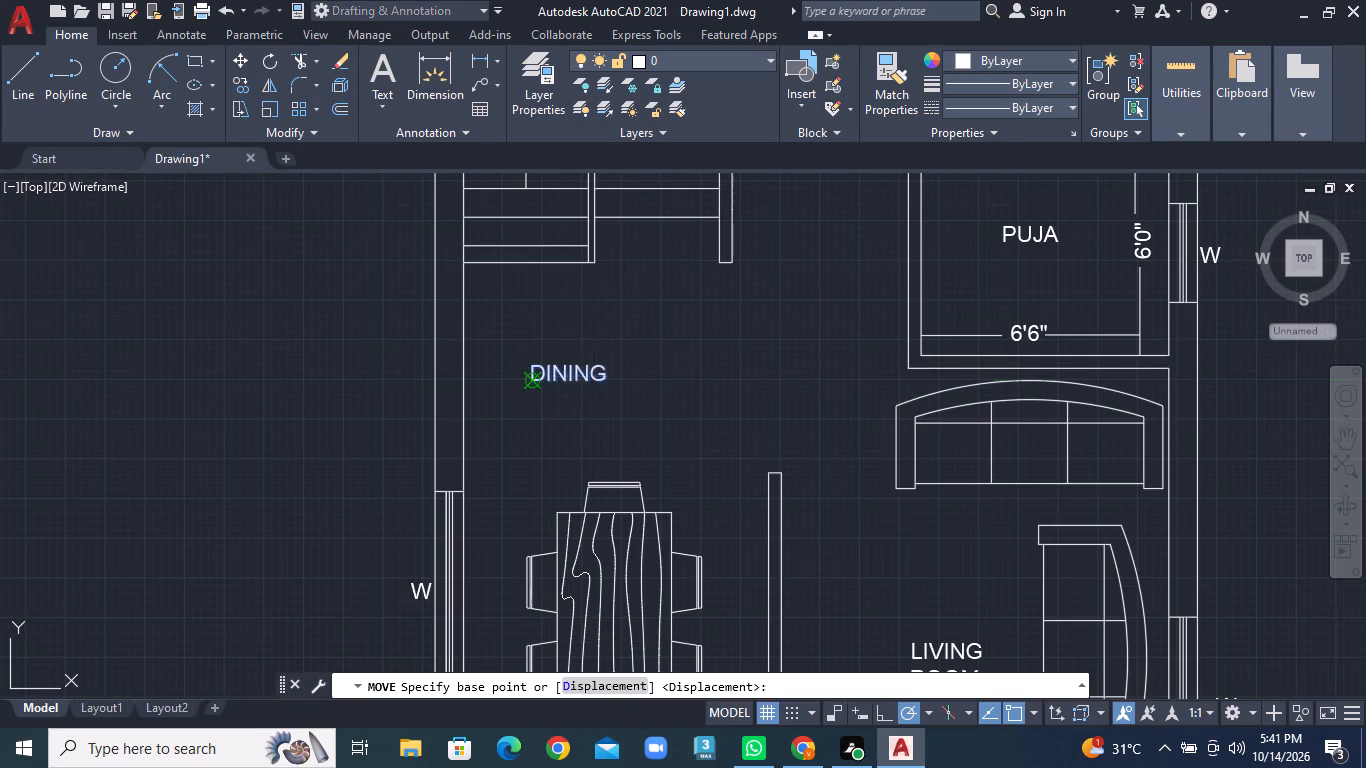
pyautogui.click(576, 449)
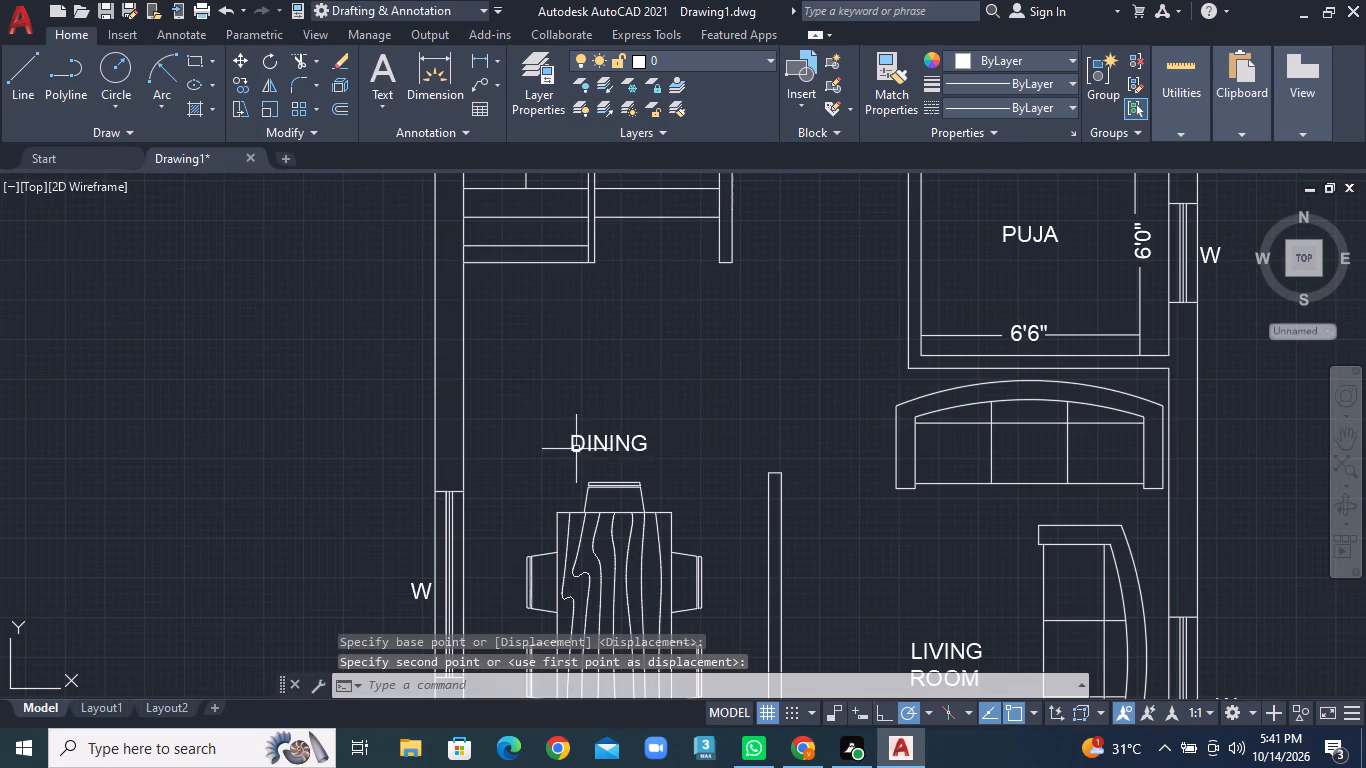
# Move the LOBBY label down the passage, to the space between the staircase and the PUJA room.
pyautogui.scroll(-1, 633, 349)
pyautogui.moveTo(666, 320); pyautogui.dragTo(615, 464, button='middle')
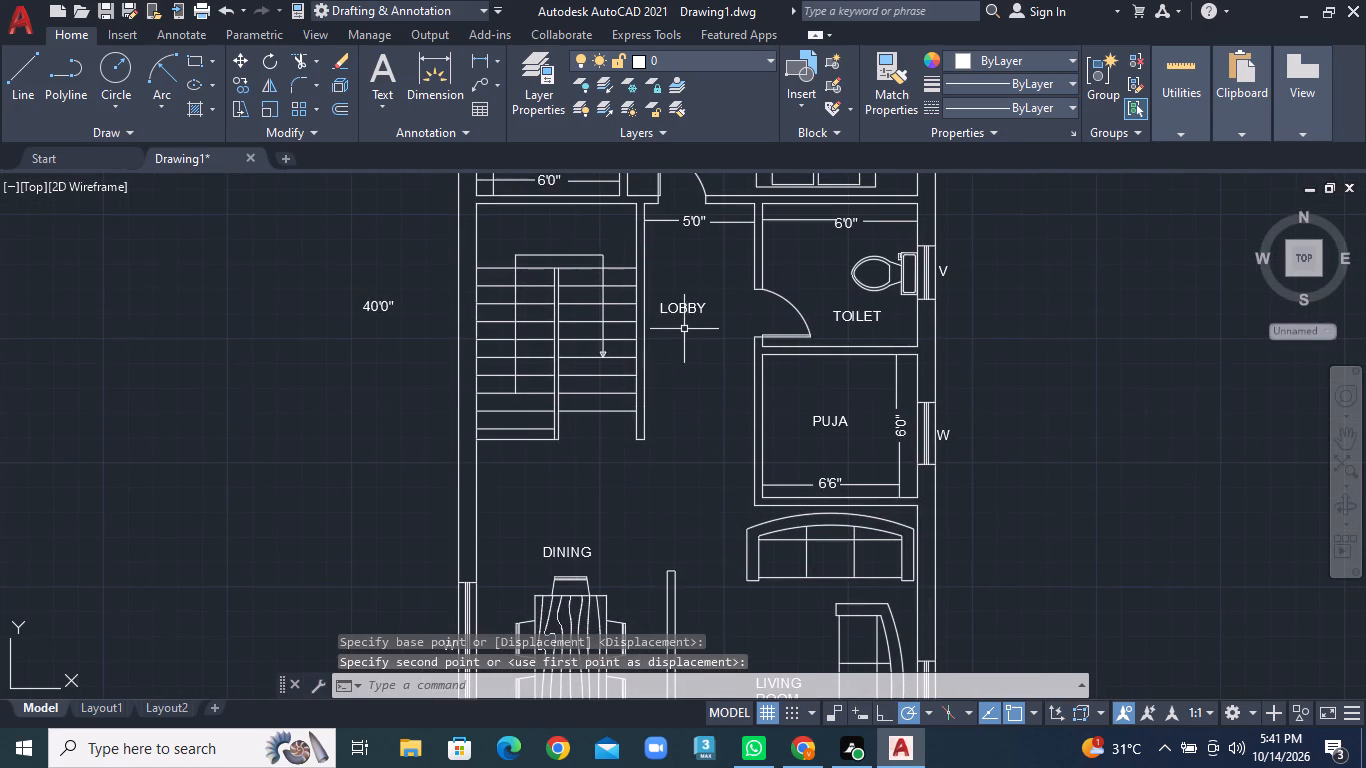
pyautogui.click(691, 315)
pyautogui.rightClick(691, 315)
pyautogui.click(718, 380)
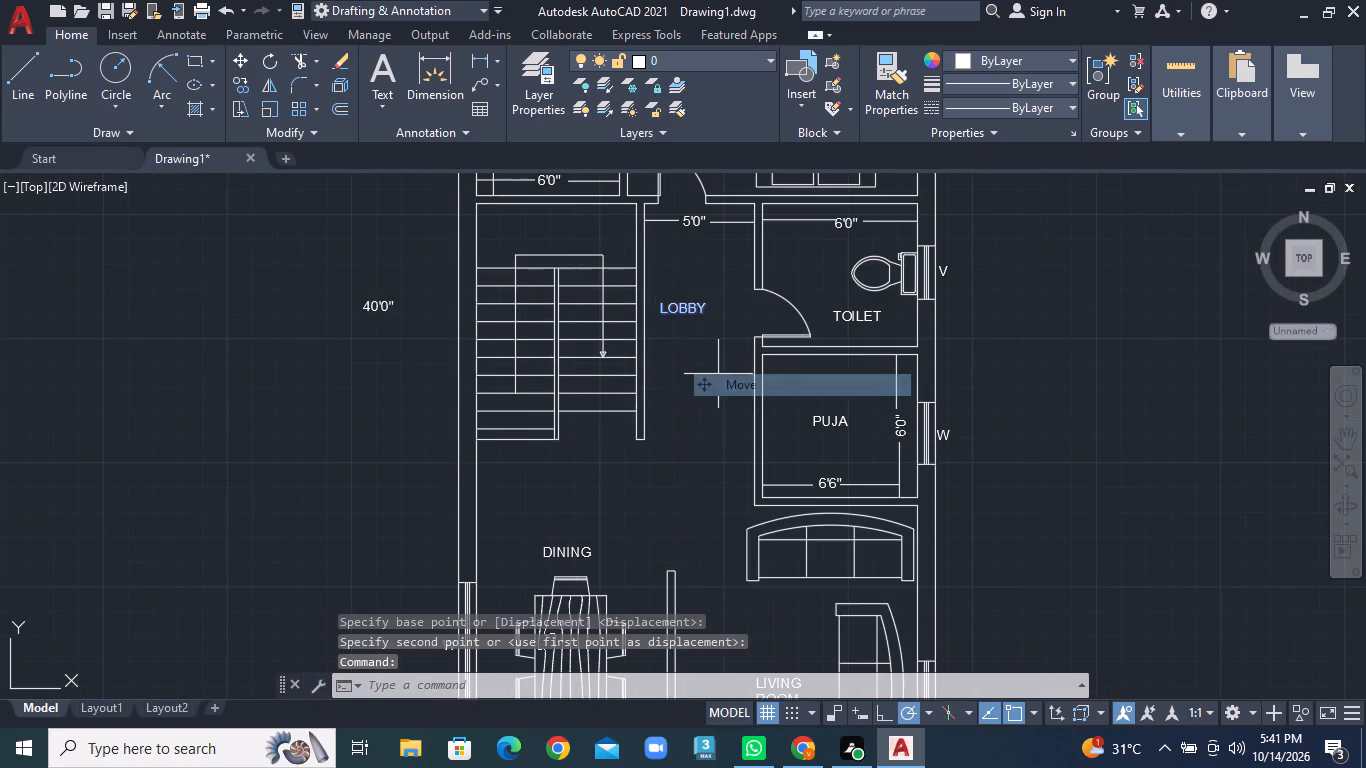
pyautogui.click(689, 305)
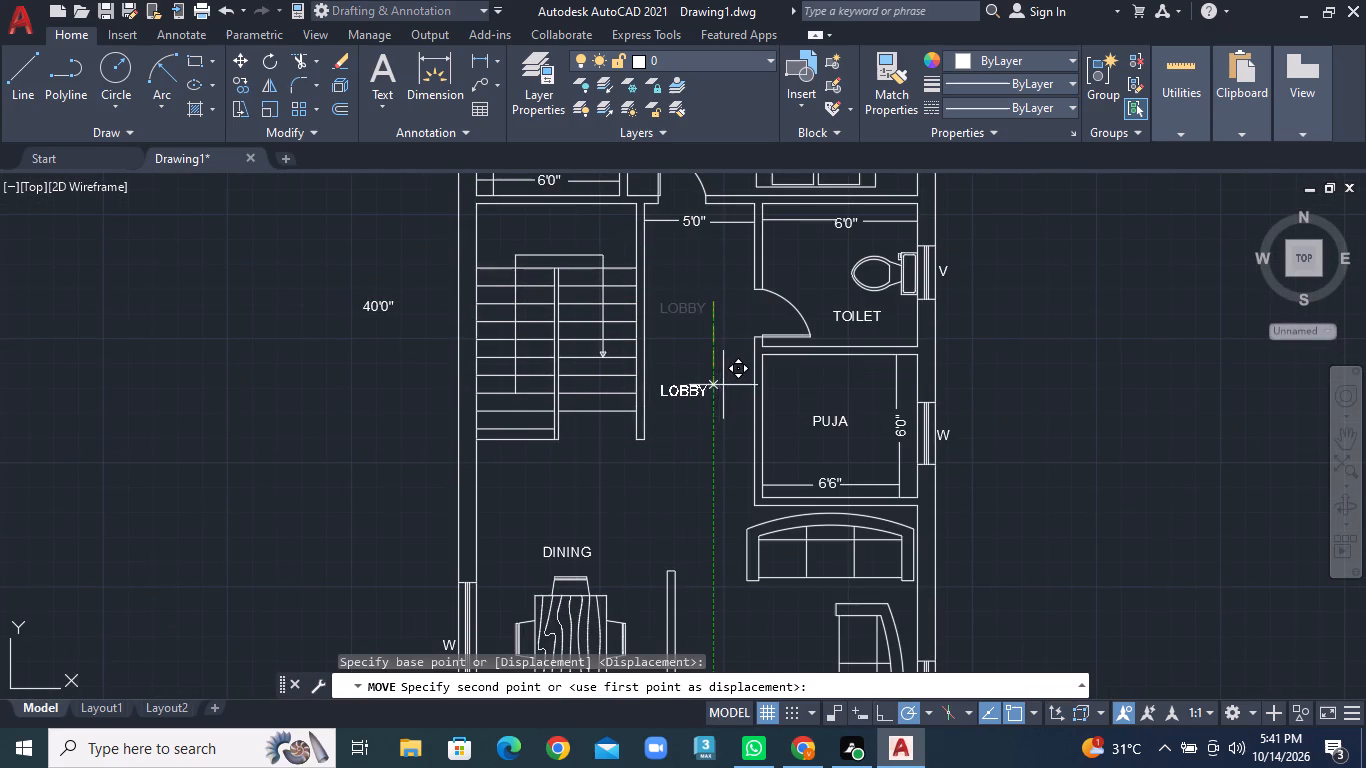
pyautogui.click(725, 380)
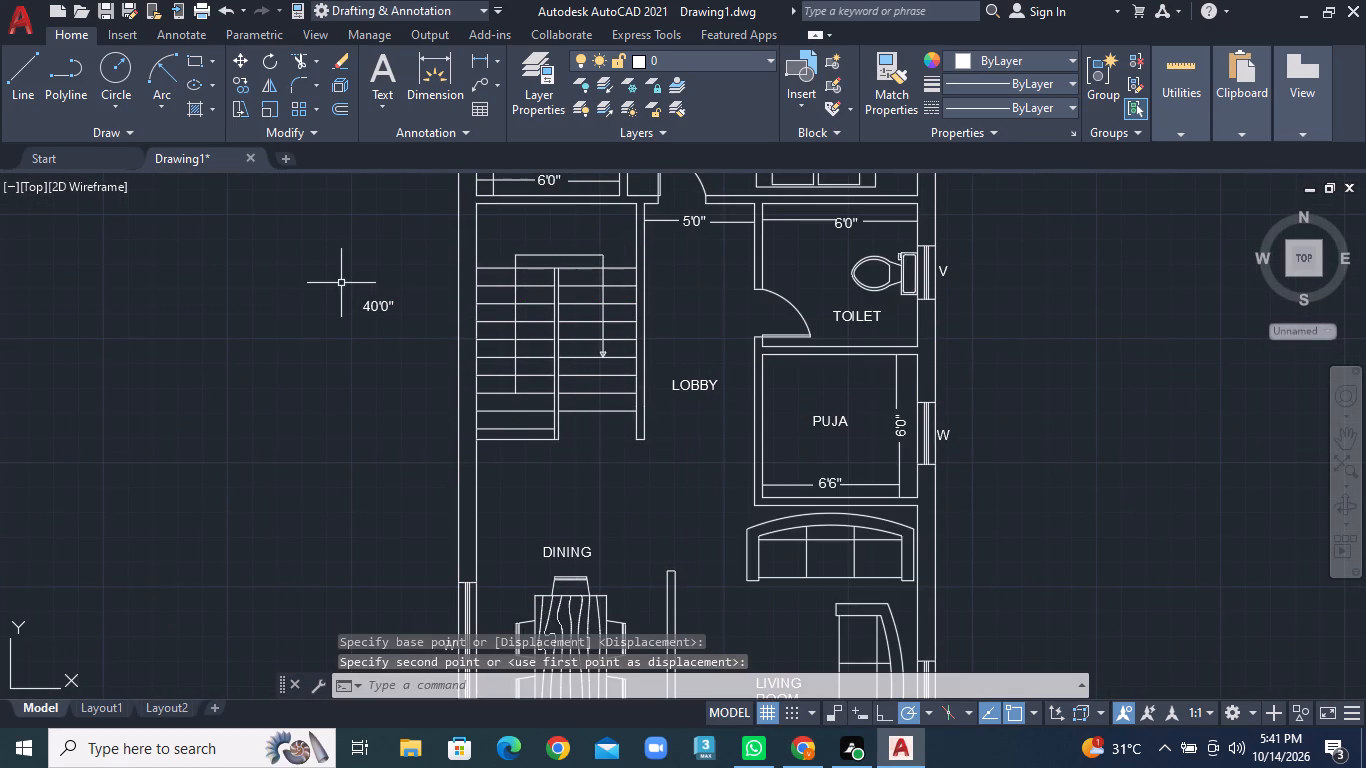
# Rotate the 40'0" dimension text 90 degrees so it reads vertically beside the staircase.
pyautogui.click(386, 308)
pyautogui.rightClick(386, 308)
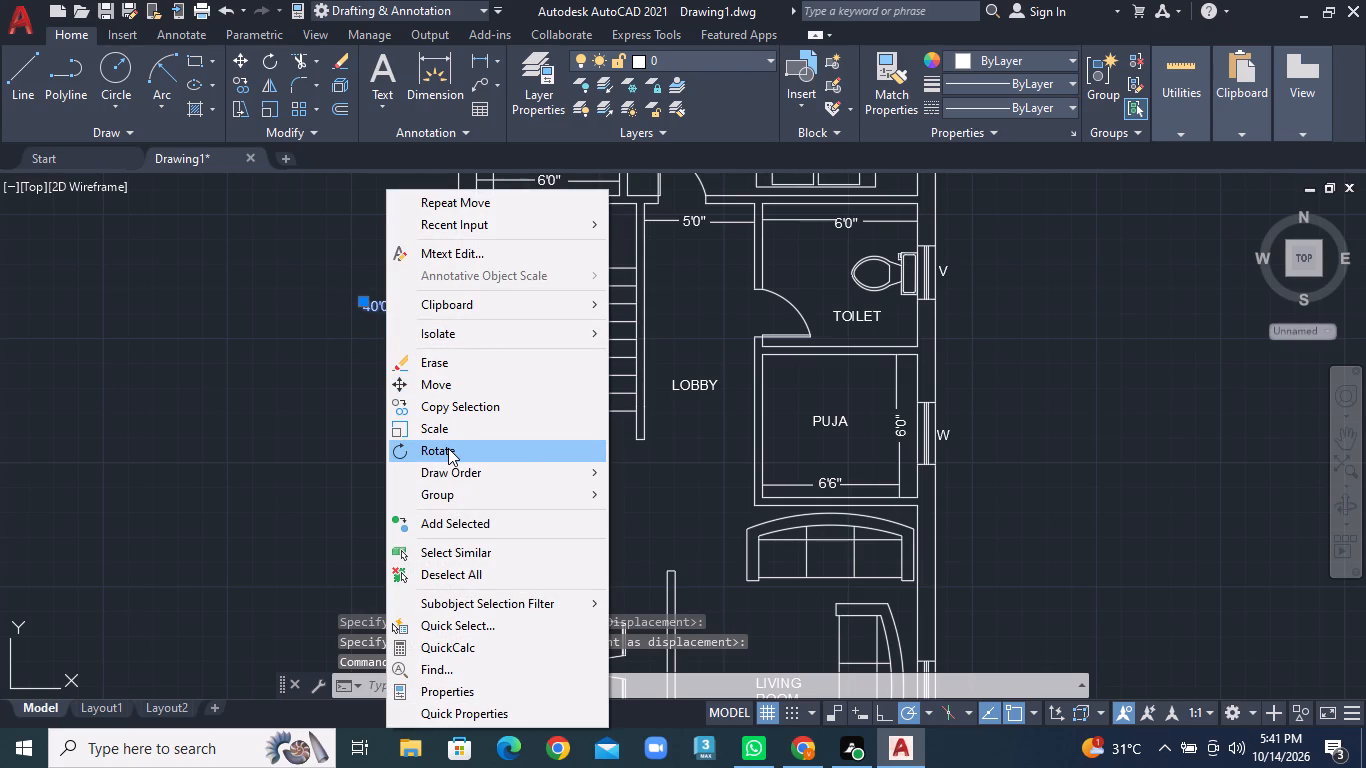
pyautogui.click(448, 448)
pyautogui.click(392, 299)
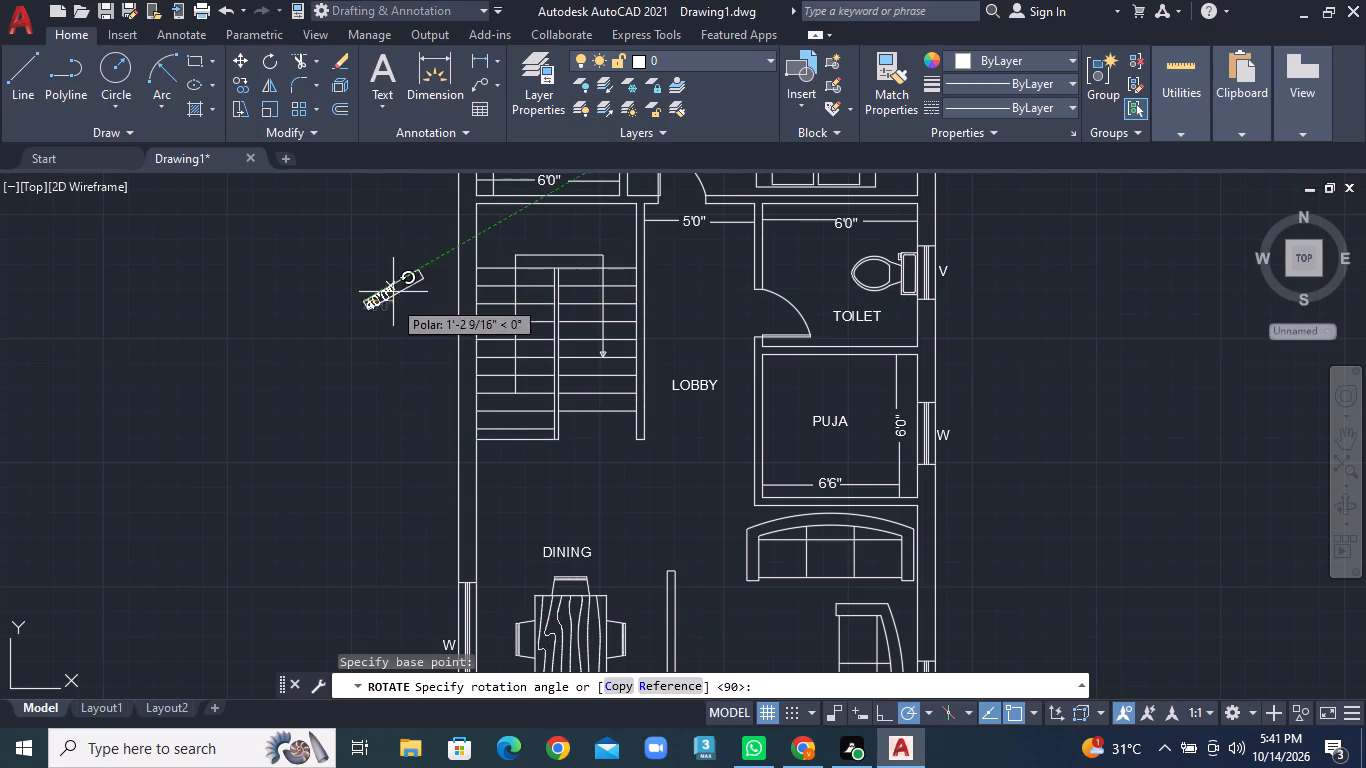
pyautogui.click(357, 223)
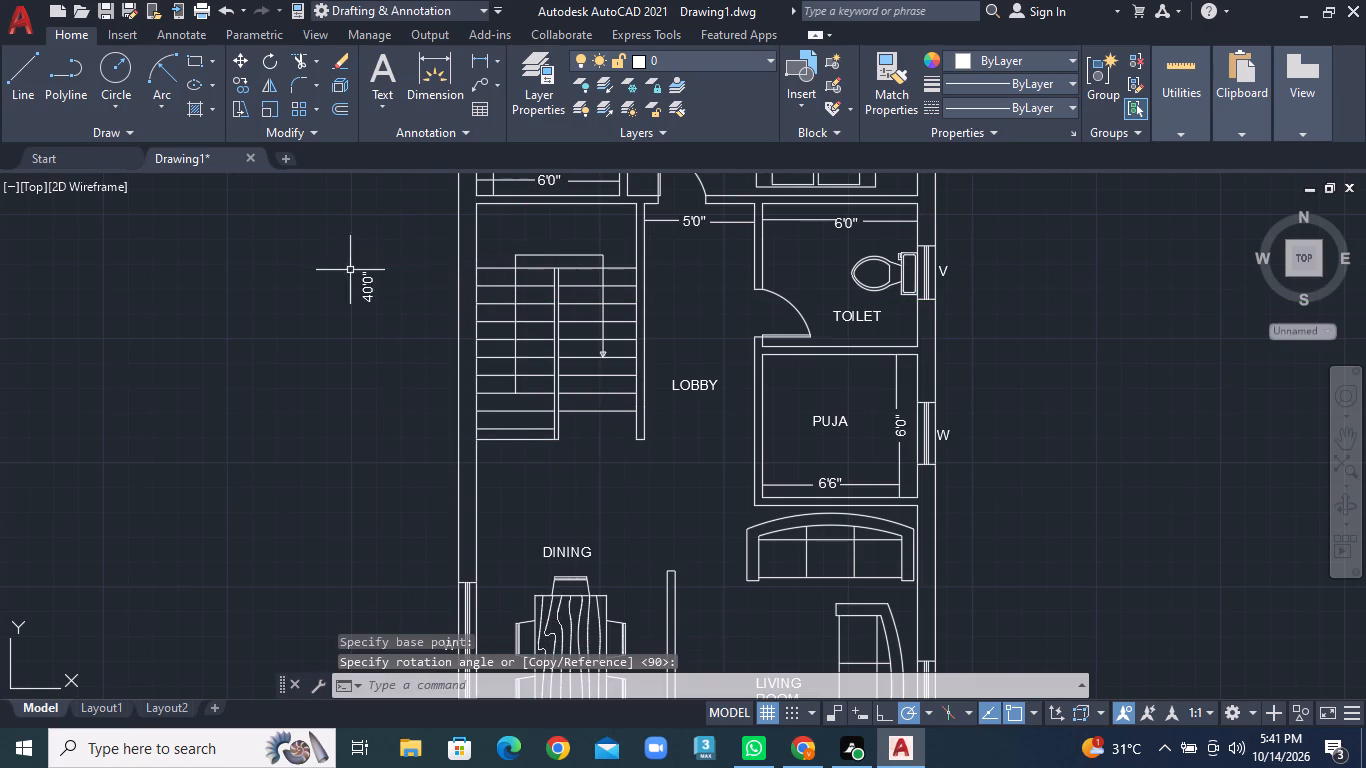
# Move the rotated 40'0" text closer to the exterior wall, beside the lower part of the staircase.
pyautogui.scroll(-2, 414, 370)
pyautogui.scroll(2, 383, 325)
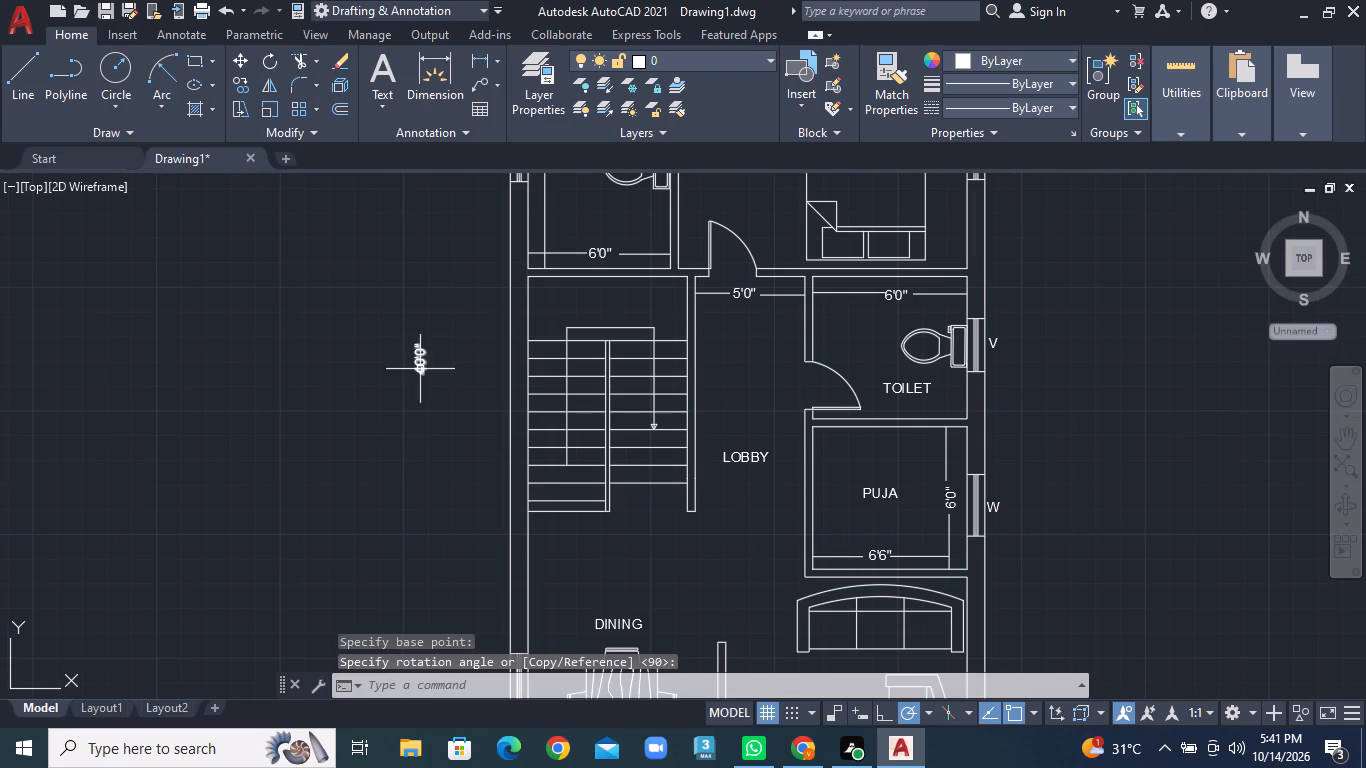
pyautogui.click(420, 369)
pyautogui.rightClick(420, 369)
pyautogui.click(470, 387)
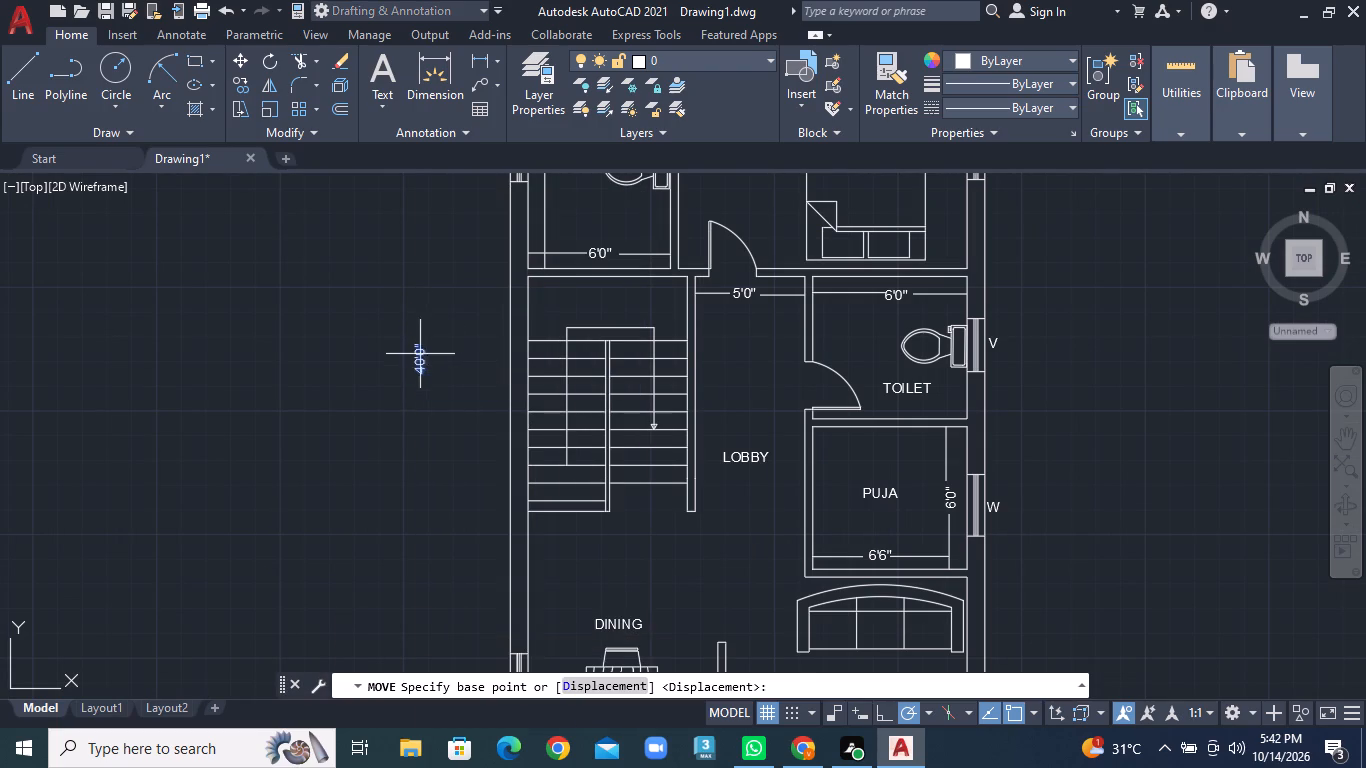
pyautogui.click(417, 358)
pyautogui.doubleClick(466, 451)
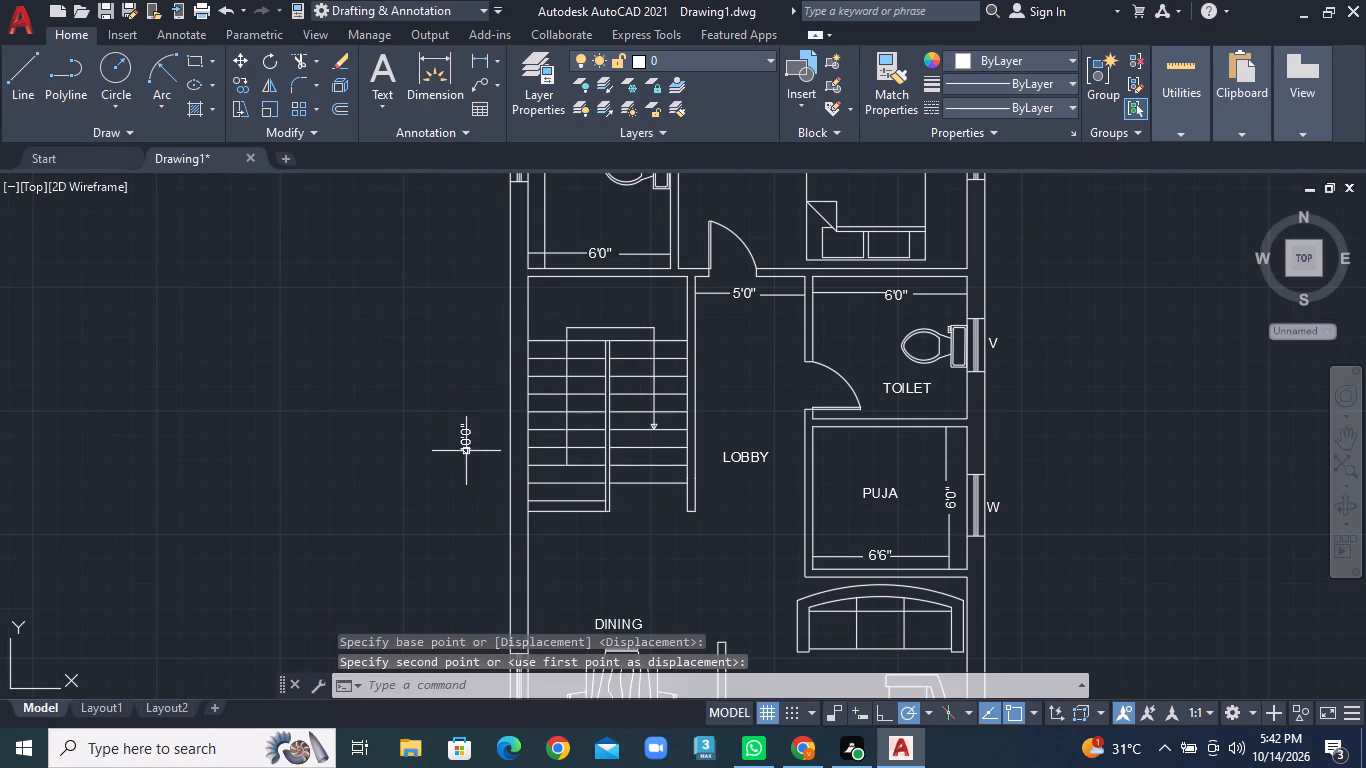
# Draw a short horizontal tick line just outside the plan's top-left corner, level with the outer face of the top wall.
pyautogui.scroll(-2, 568, 479)
pyautogui.moveTo(576, 474); pyautogui.dragTo(568, 425, button='middle')
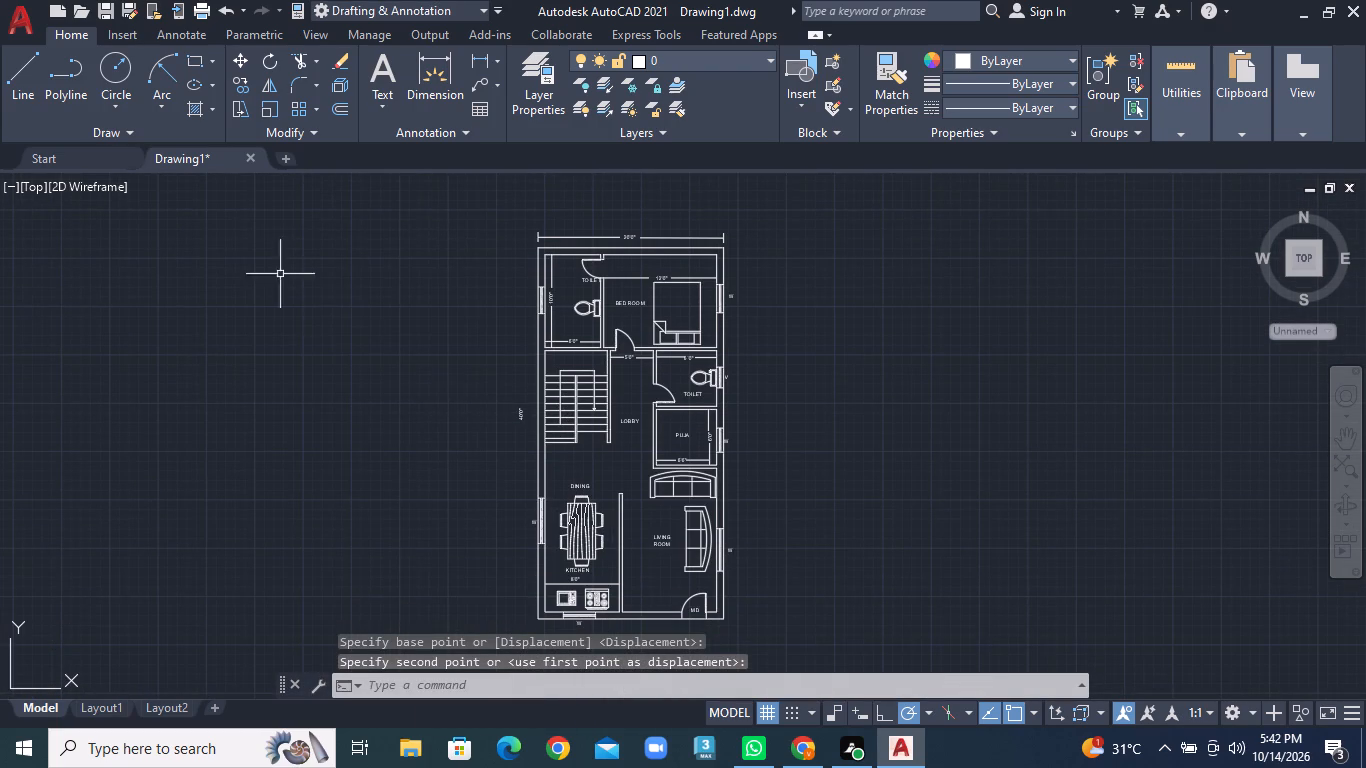
pyautogui.click(22, 82)
pyautogui.scroll(2, 437, 194)
pyautogui.scroll(1, 688, 357)
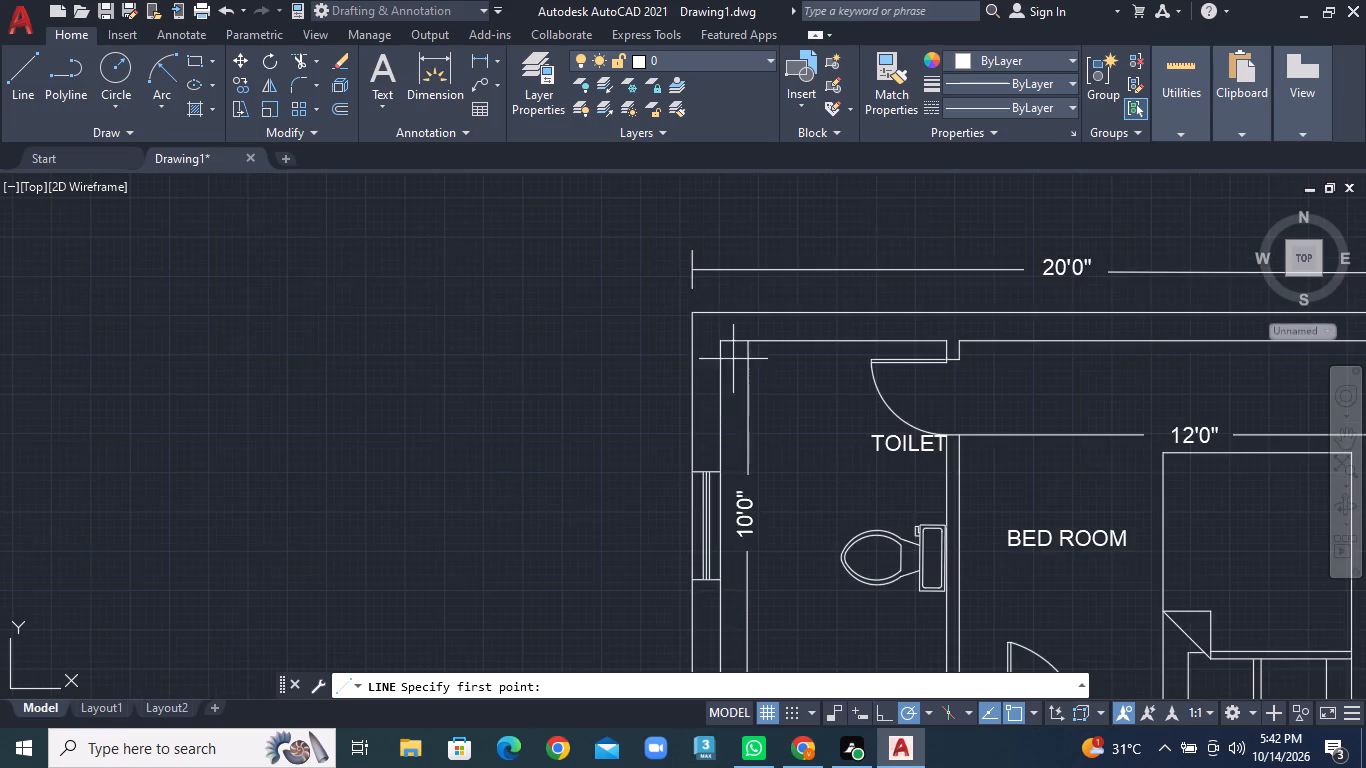
pyautogui.scroll(1, 730, 354)
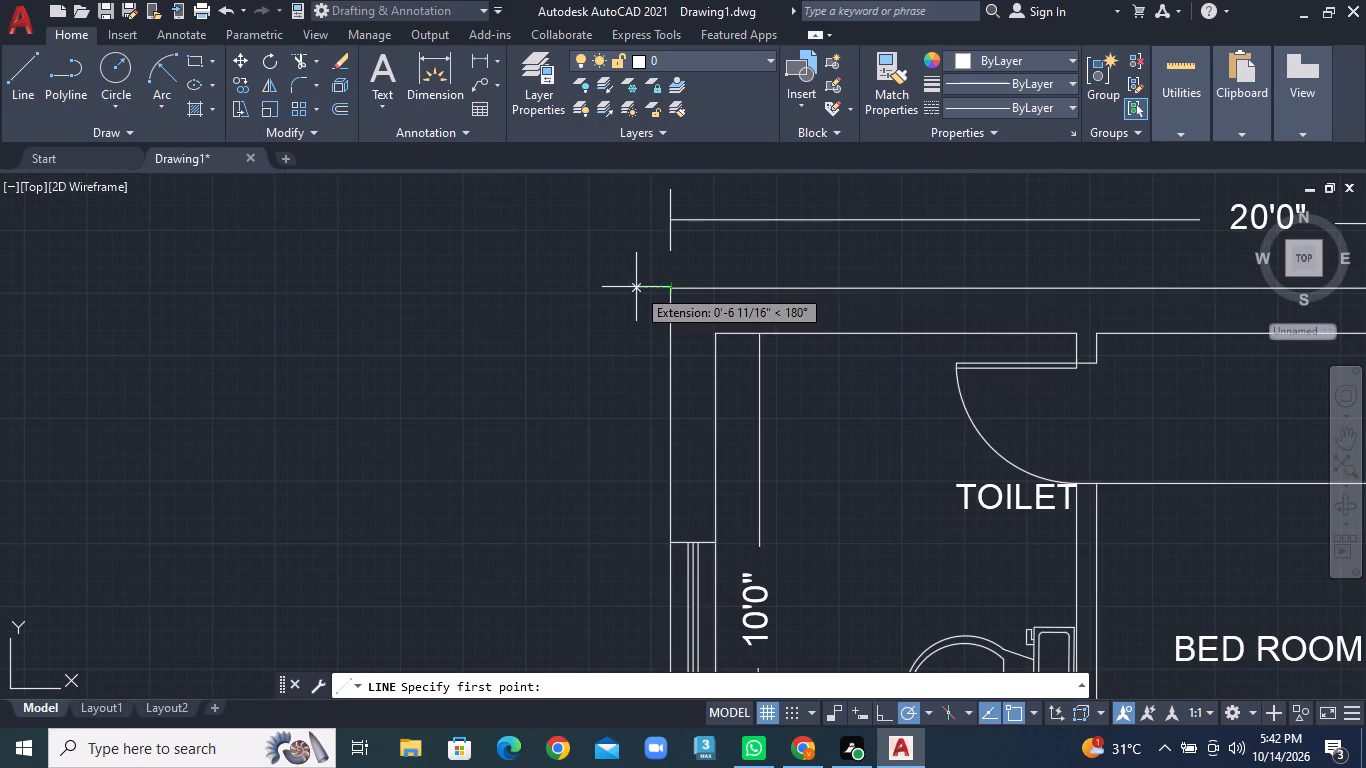
pyautogui.click(636, 287)
pyautogui.click(554, 287)
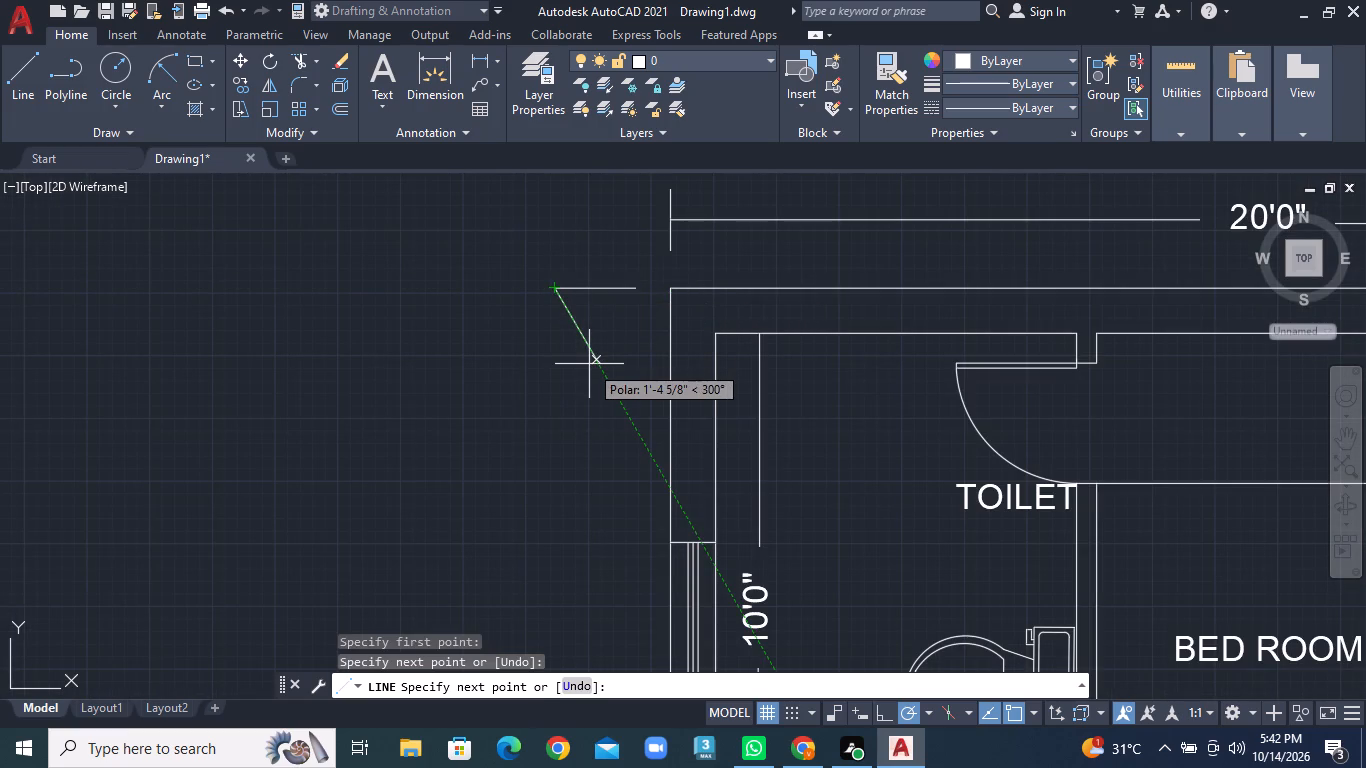
pyautogui.press('Escape')
# Draw a matching short horizontal tick line outside the kitchen's outer corner, level with the bottom wall's outer face.
pyautogui.click(31, 77)
pyautogui.scroll(-2, 777, 622)
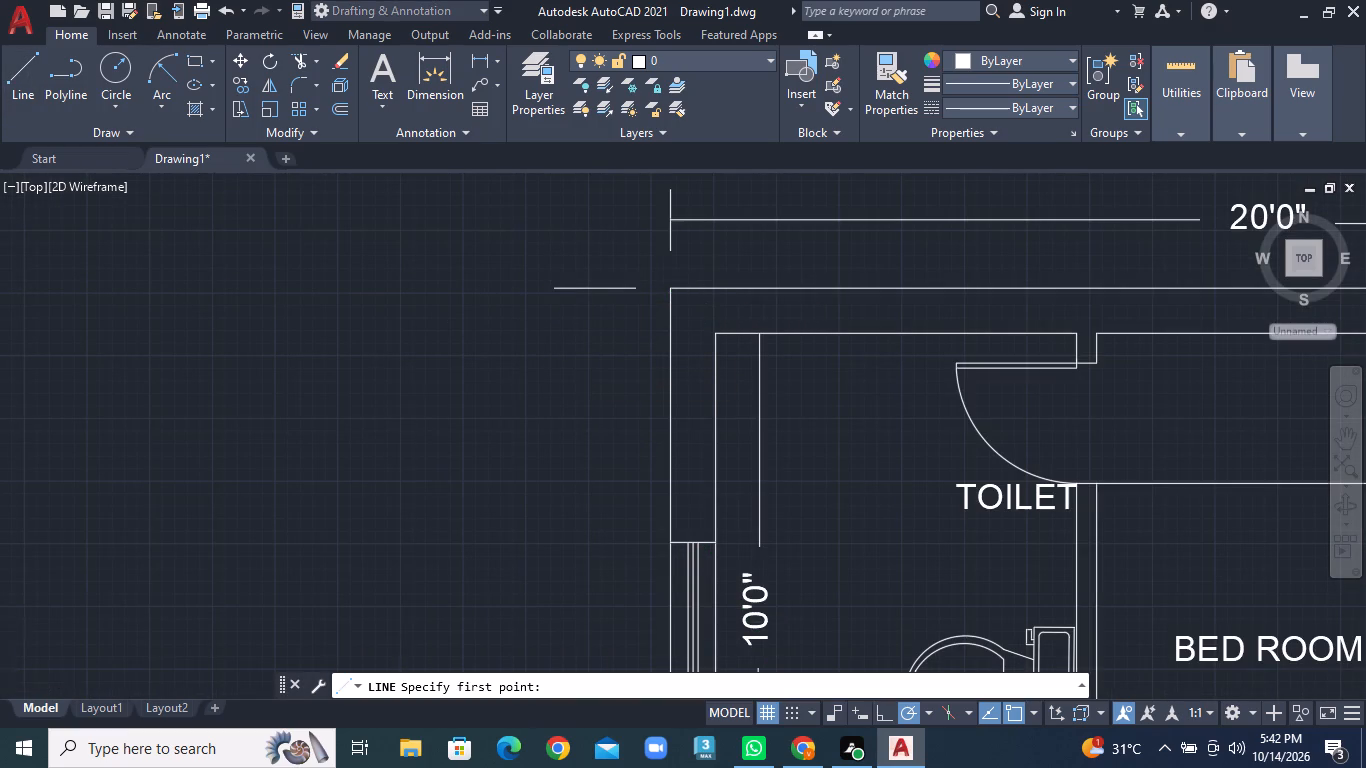
pyautogui.moveTo(875, 620); pyautogui.dragTo(766, 325, button='middle')
pyautogui.moveTo(725, 569); pyautogui.dragTo(707, 354, button='middle')
pyautogui.moveTo(588, 583); pyautogui.dragTo(656, 368, button='middle')
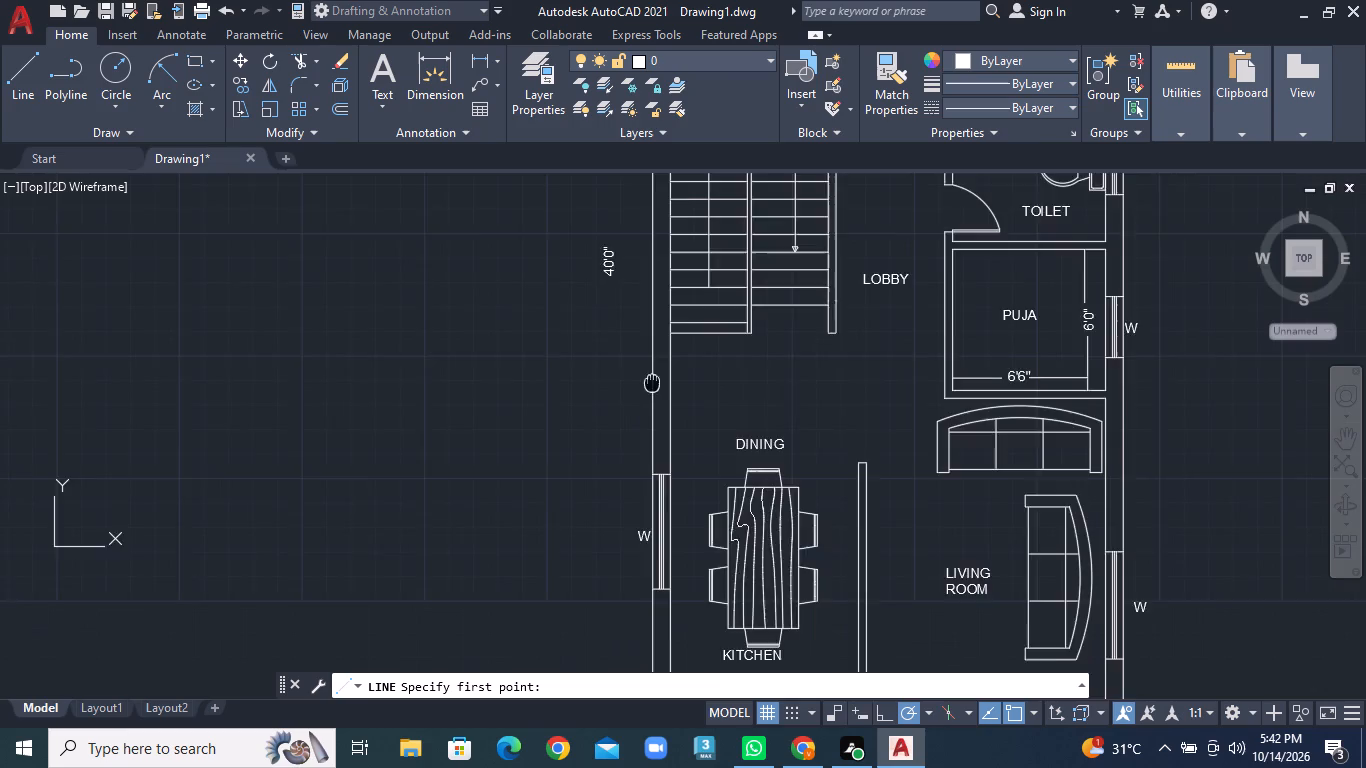
pyautogui.moveTo(656, 368); pyautogui.dragTo(657, 363, button='middle')
pyautogui.scroll(1, 715, 623)
pyautogui.moveTo(715, 621); pyautogui.dragTo(705, 391, button='middle')
pyautogui.scroll(2, 631, 505)
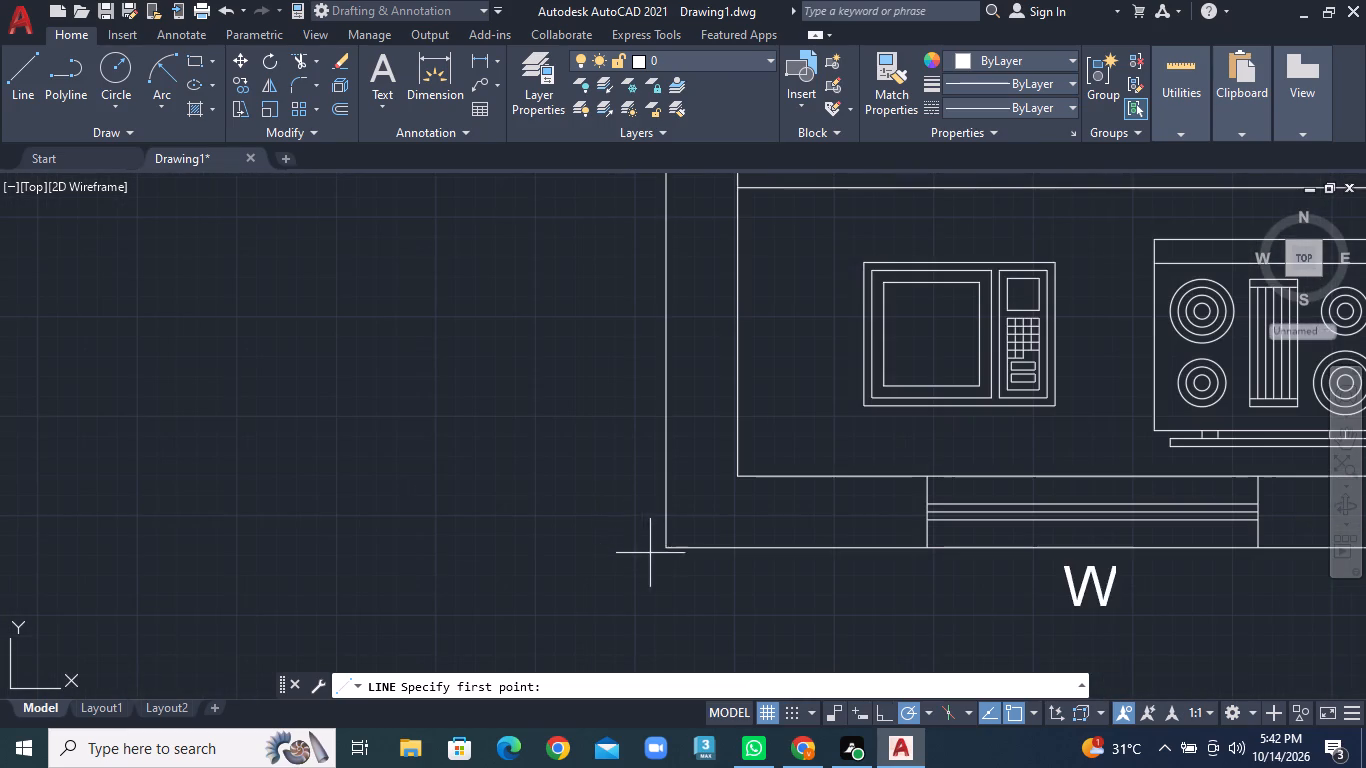
pyautogui.click(634, 550)
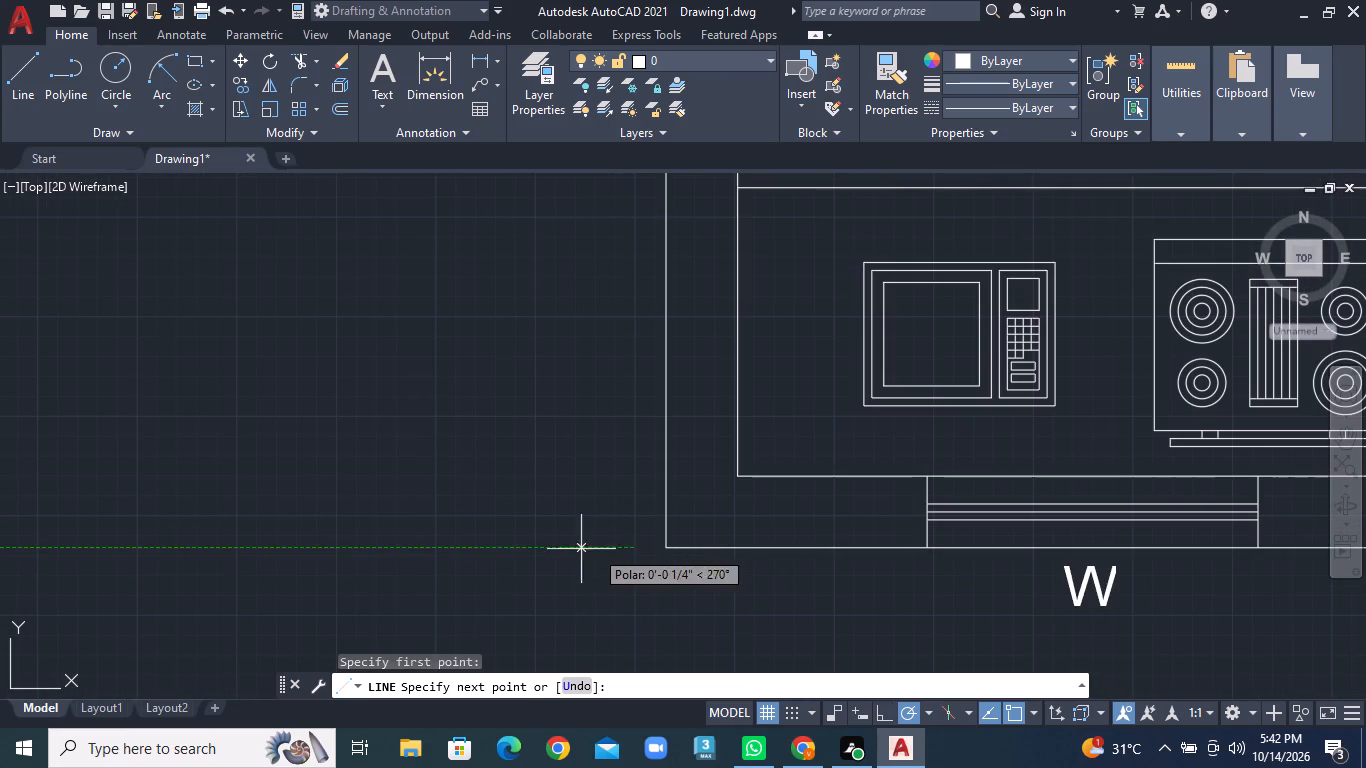
pyautogui.click(557, 548)
pyautogui.rightClick(557, 547)
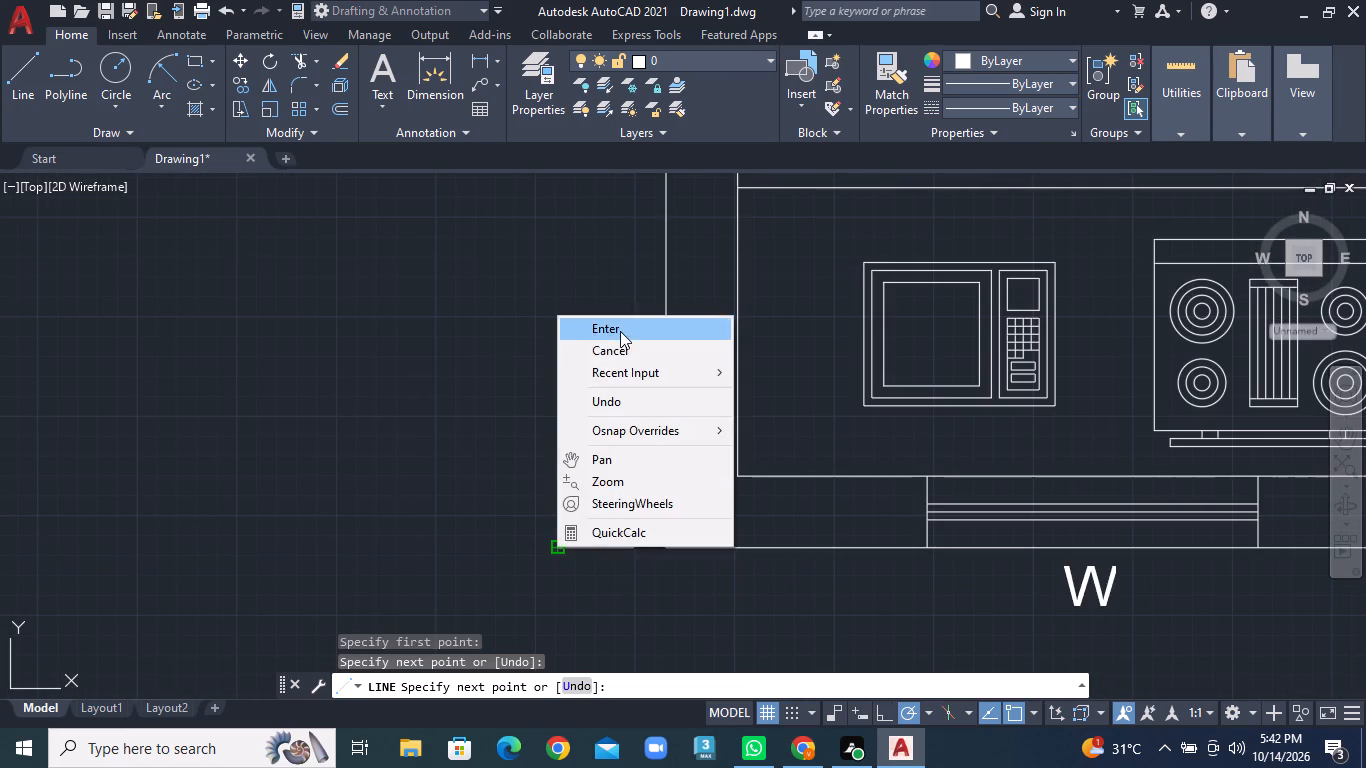
pyautogui.click(620, 331)
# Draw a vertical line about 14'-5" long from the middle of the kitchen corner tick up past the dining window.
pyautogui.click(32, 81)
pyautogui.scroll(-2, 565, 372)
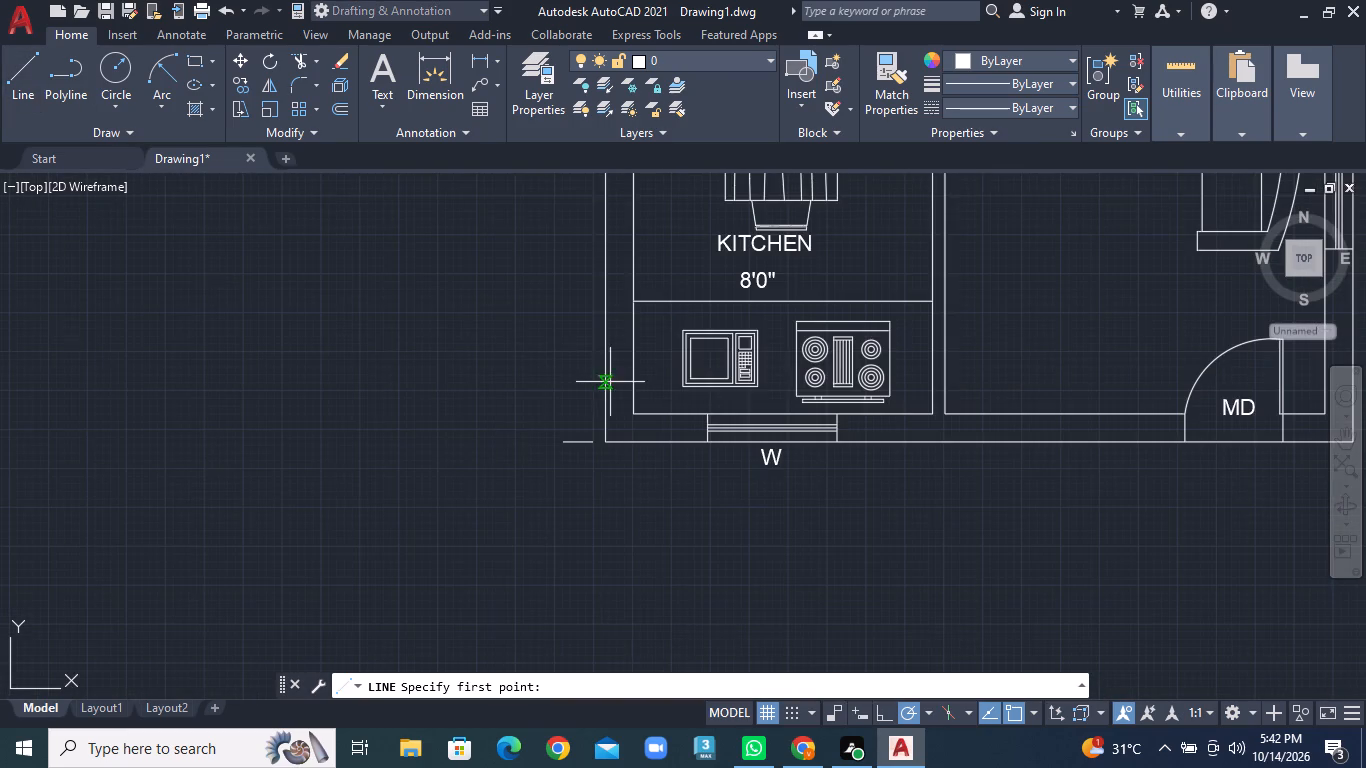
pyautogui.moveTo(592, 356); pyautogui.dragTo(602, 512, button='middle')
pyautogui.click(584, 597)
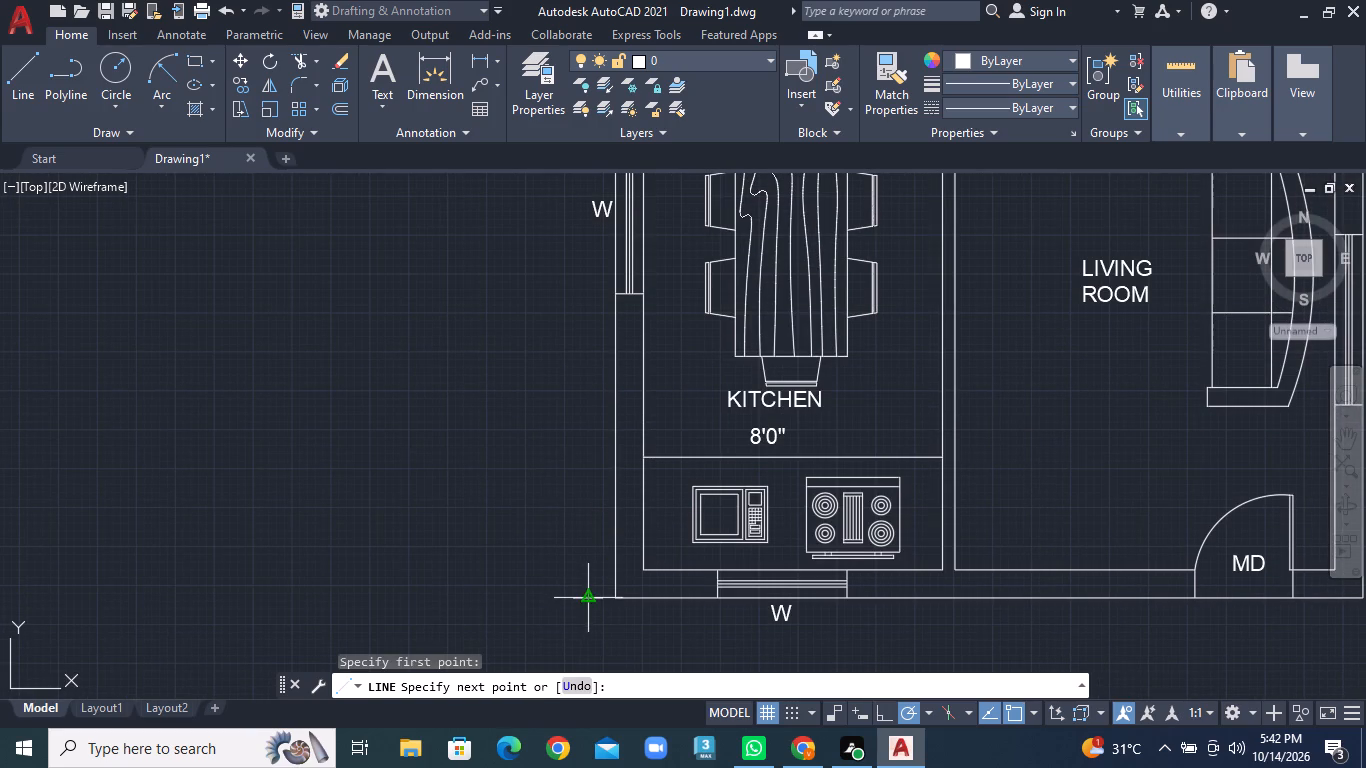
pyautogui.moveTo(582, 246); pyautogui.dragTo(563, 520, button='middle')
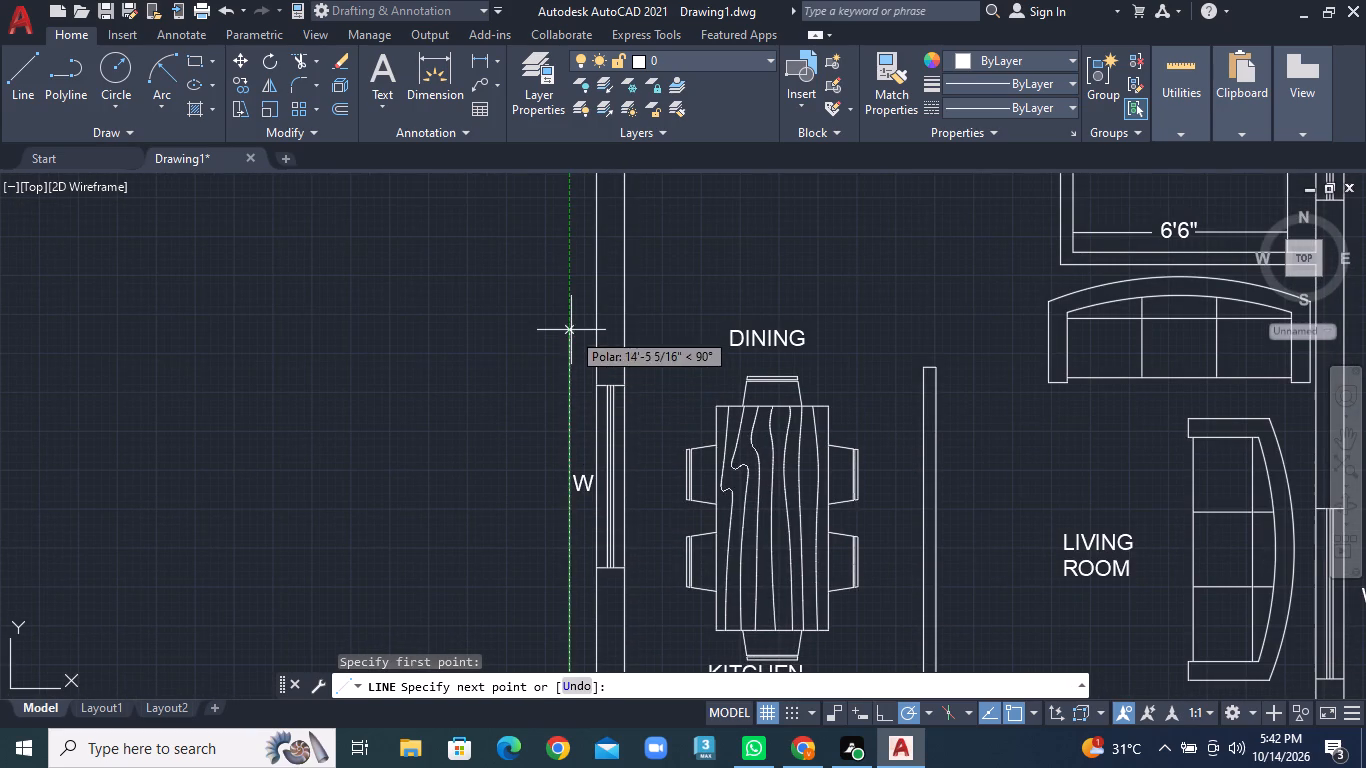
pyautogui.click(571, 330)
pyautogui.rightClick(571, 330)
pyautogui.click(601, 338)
# Draw a vertical dimension line from the middle of the top-left tick down to just above the 40'0" text.
pyautogui.scroll(-1, 613, 405)
pyautogui.moveTo(645, 348); pyautogui.dragTo(645, 370, button='middle')
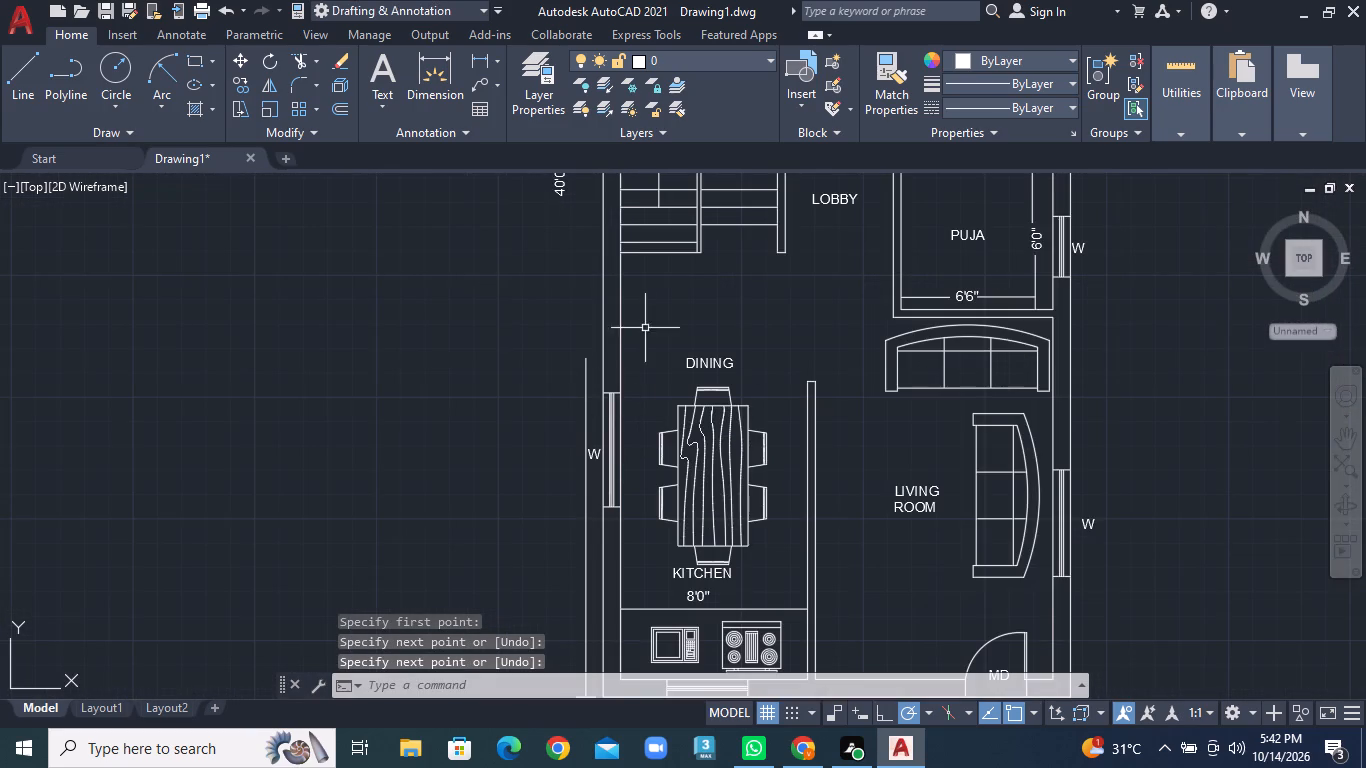
pyautogui.moveTo(645, 370); pyautogui.dragTo(647, 567, button='middle')
pyautogui.click(16, 78)
pyautogui.scroll(-2, 568, 411)
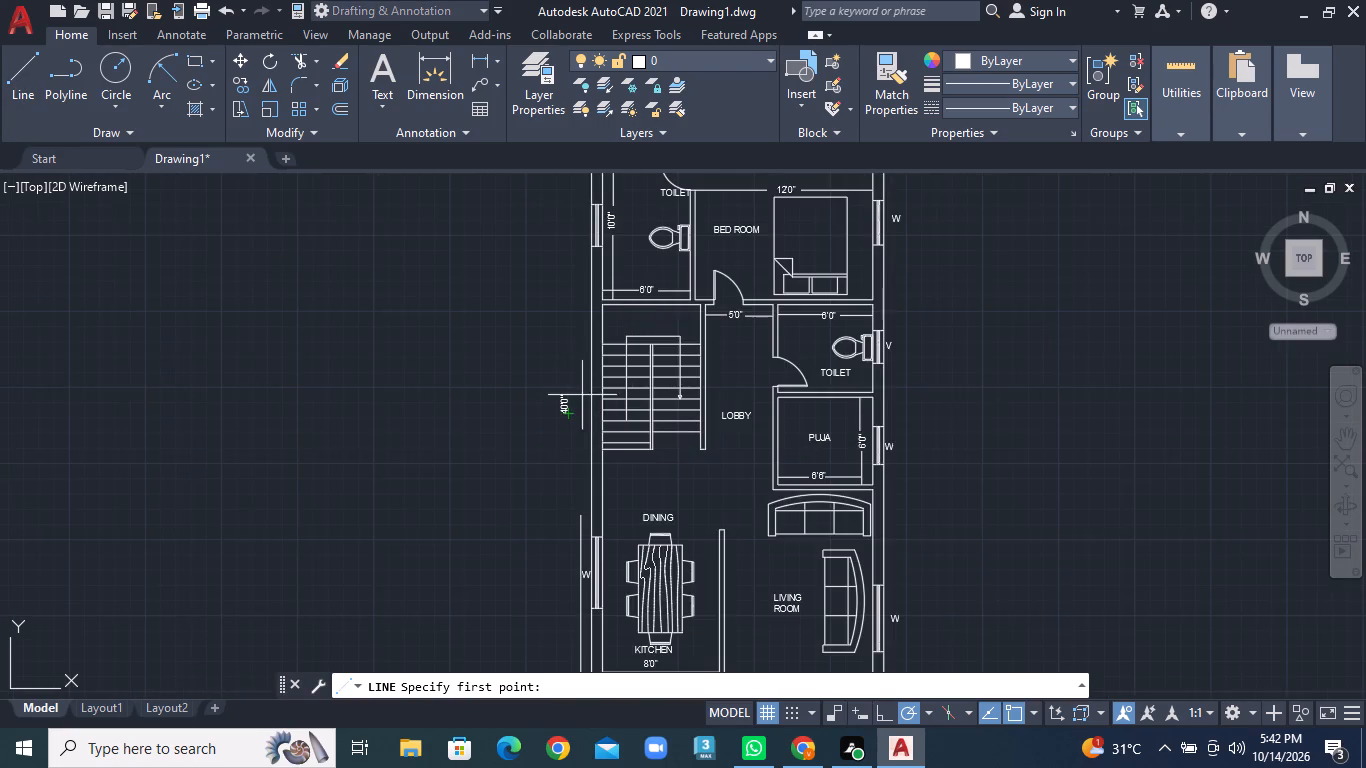
pyautogui.scroll(-2, 588, 342)
pyautogui.moveTo(588, 346); pyautogui.dragTo(599, 394, button='middle')
pyautogui.scroll(3, 581, 326)
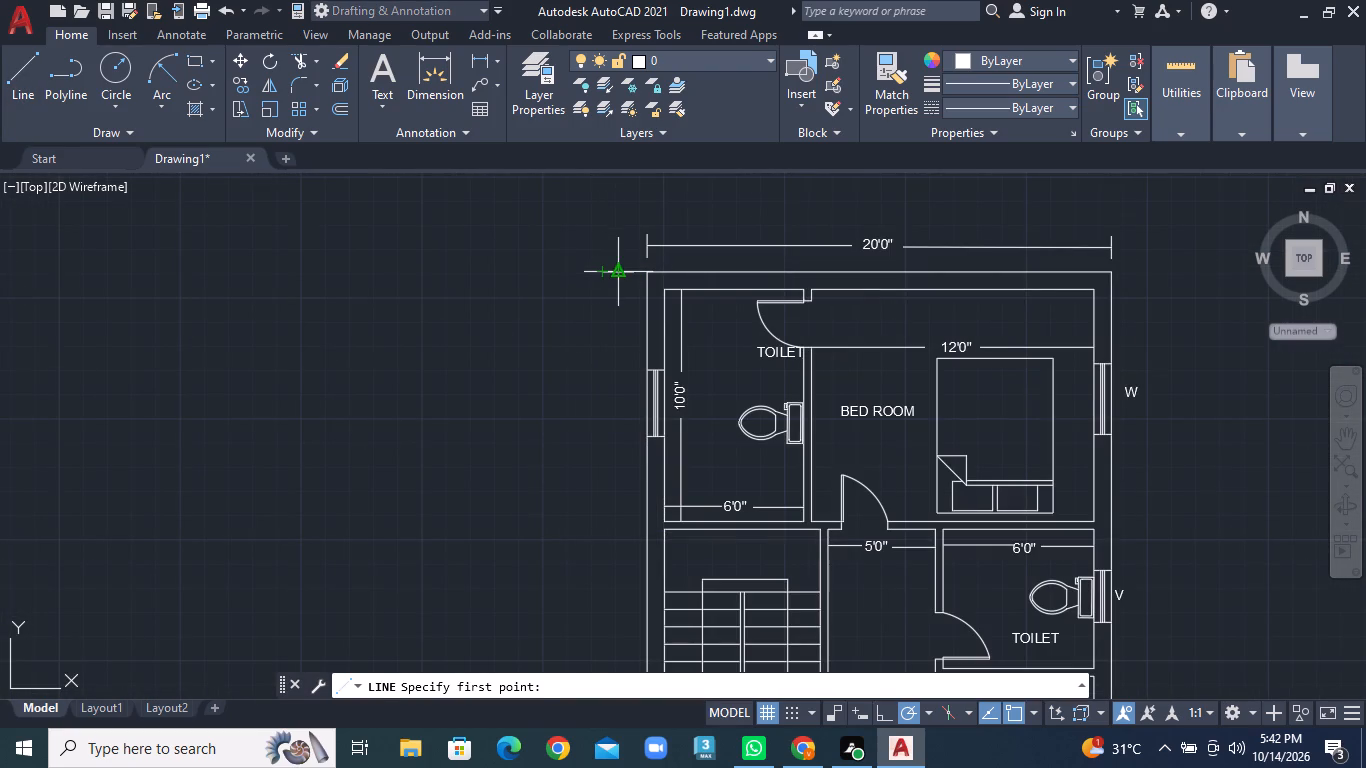
pyautogui.click(618, 269)
pyautogui.scroll(-2, 615, 470)
pyautogui.moveTo(615, 504); pyautogui.dragTo(607, 360, button='middle')
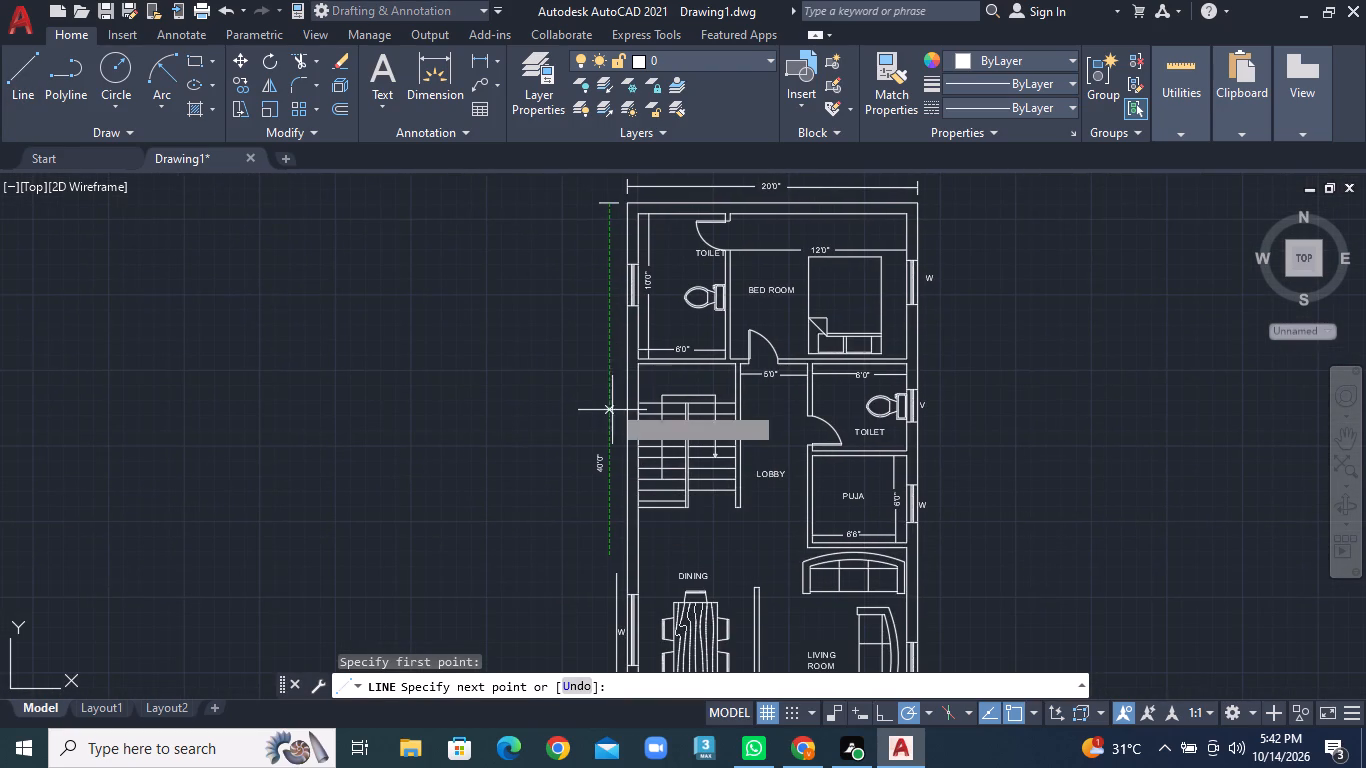
pyautogui.click(613, 452)
pyautogui.rightClick(613, 452)
pyautogui.click(651, 459)
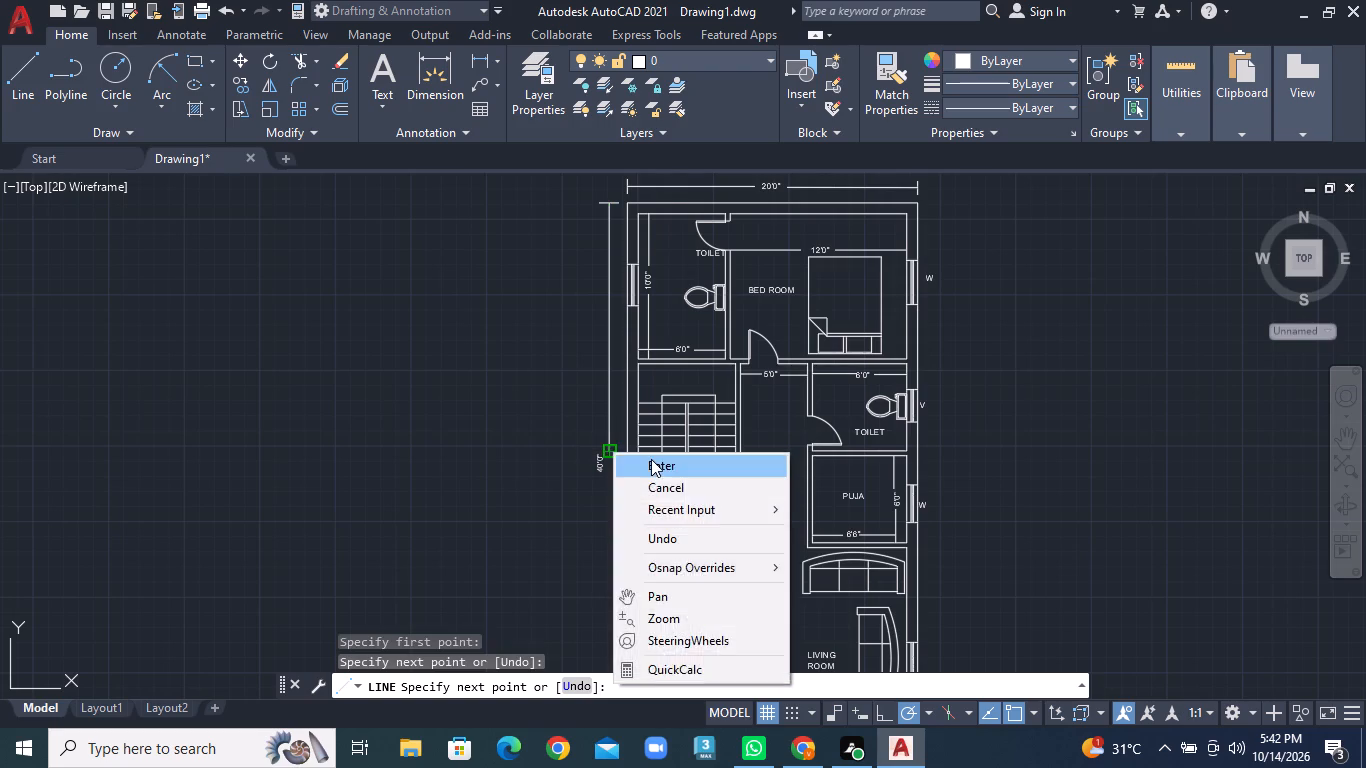
# Move the 40'0" text in line with the vertical dimension line, just below its lower end.
pyautogui.scroll(2, 610, 469)
pyautogui.click(584, 469)
pyautogui.scroll(1, 584, 469)
pyautogui.rightClick(584, 469)
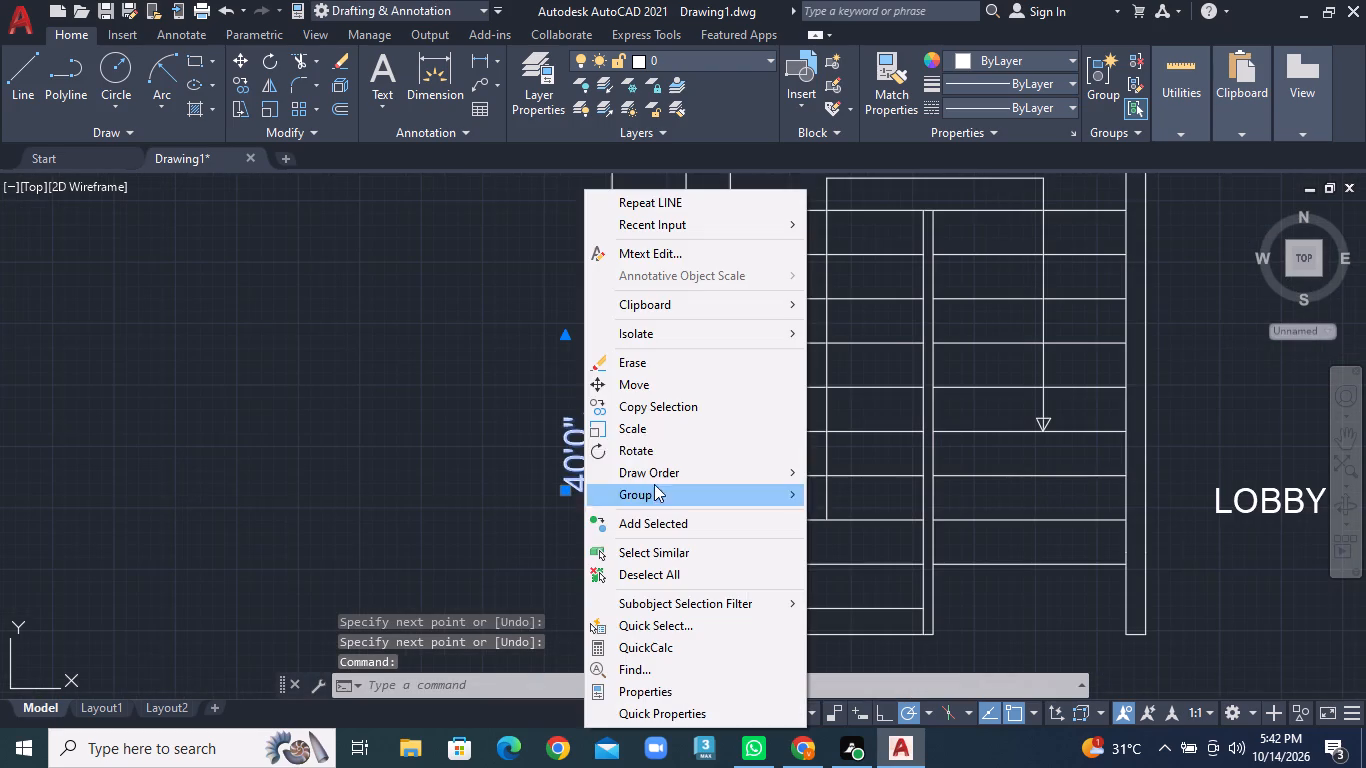
pyautogui.click(646, 381)
pyautogui.click(573, 440)
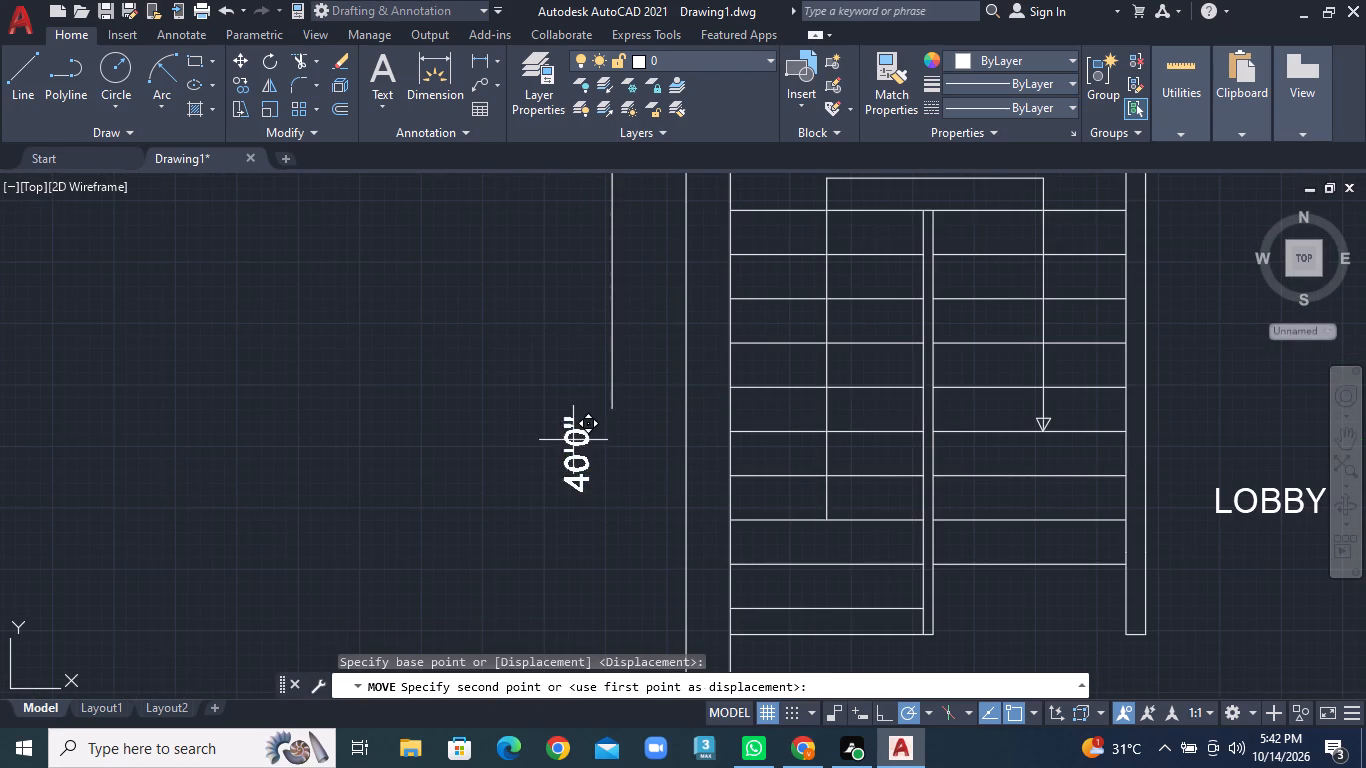
pyautogui.click(613, 440)
# Draw the lower part of the dimension line from just below the 40'0" text down to the kitchen corner tick's level.
pyautogui.scroll(-2, 622, 510)
pyautogui.moveTo(620, 536); pyautogui.dragTo(602, 397, button='middle')
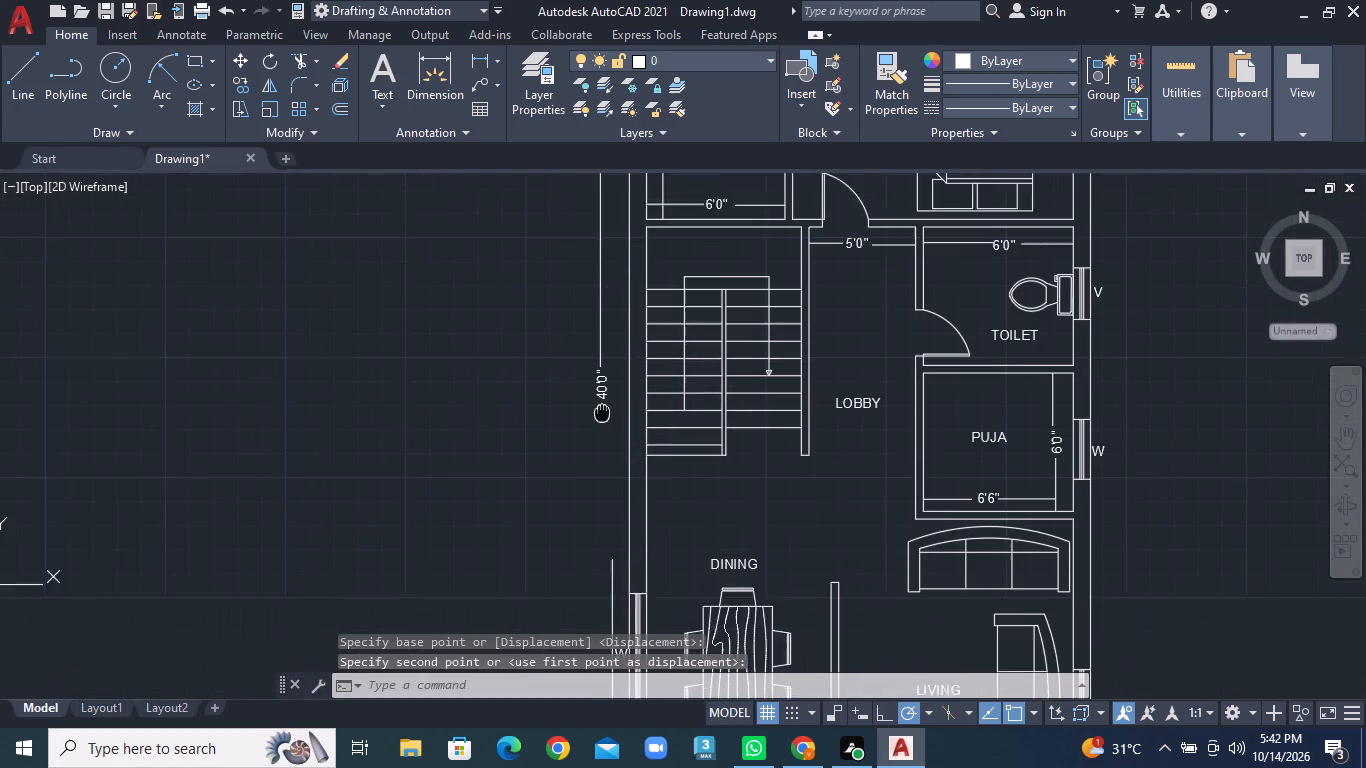
pyautogui.moveTo(602, 397); pyautogui.dragTo(602, 395, button='middle')
pyautogui.middleClick(602, 394)
pyautogui.click(19, 90)
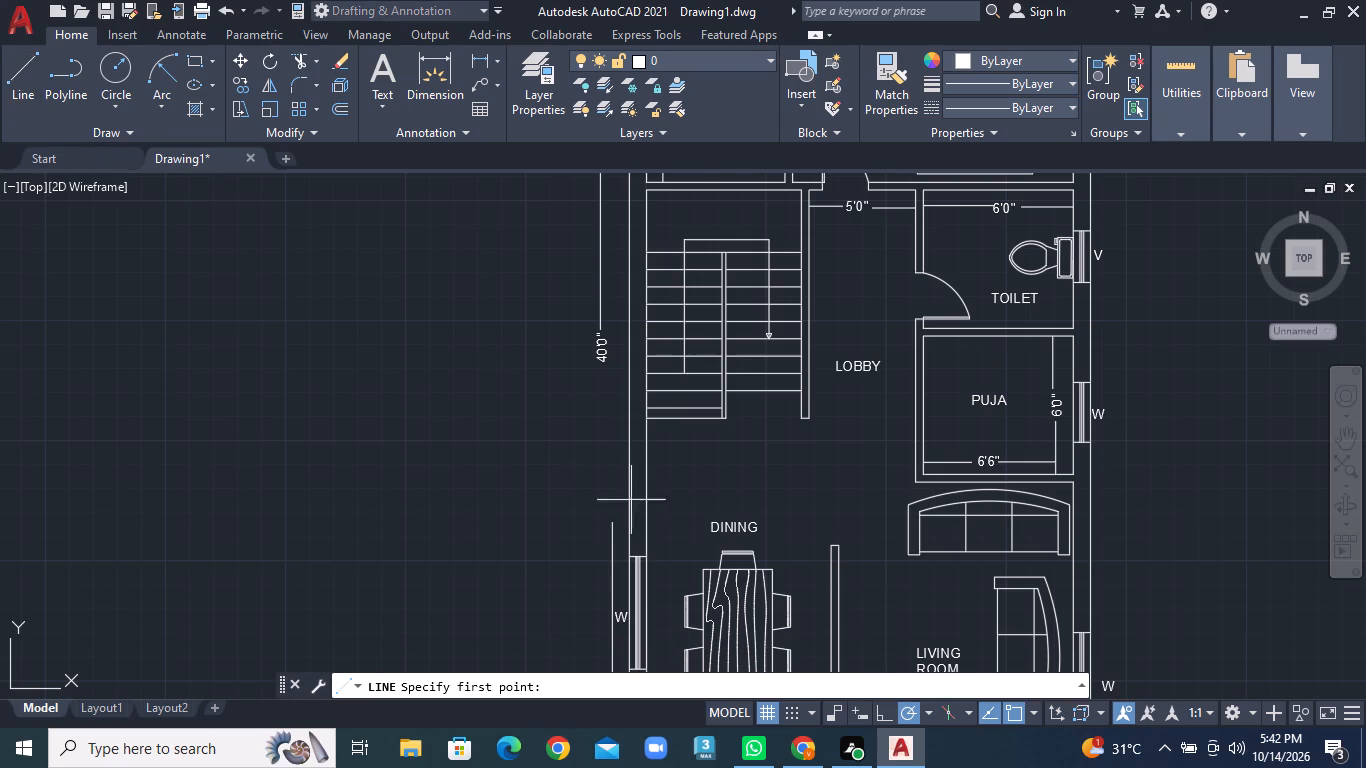
pyautogui.press('Escape')
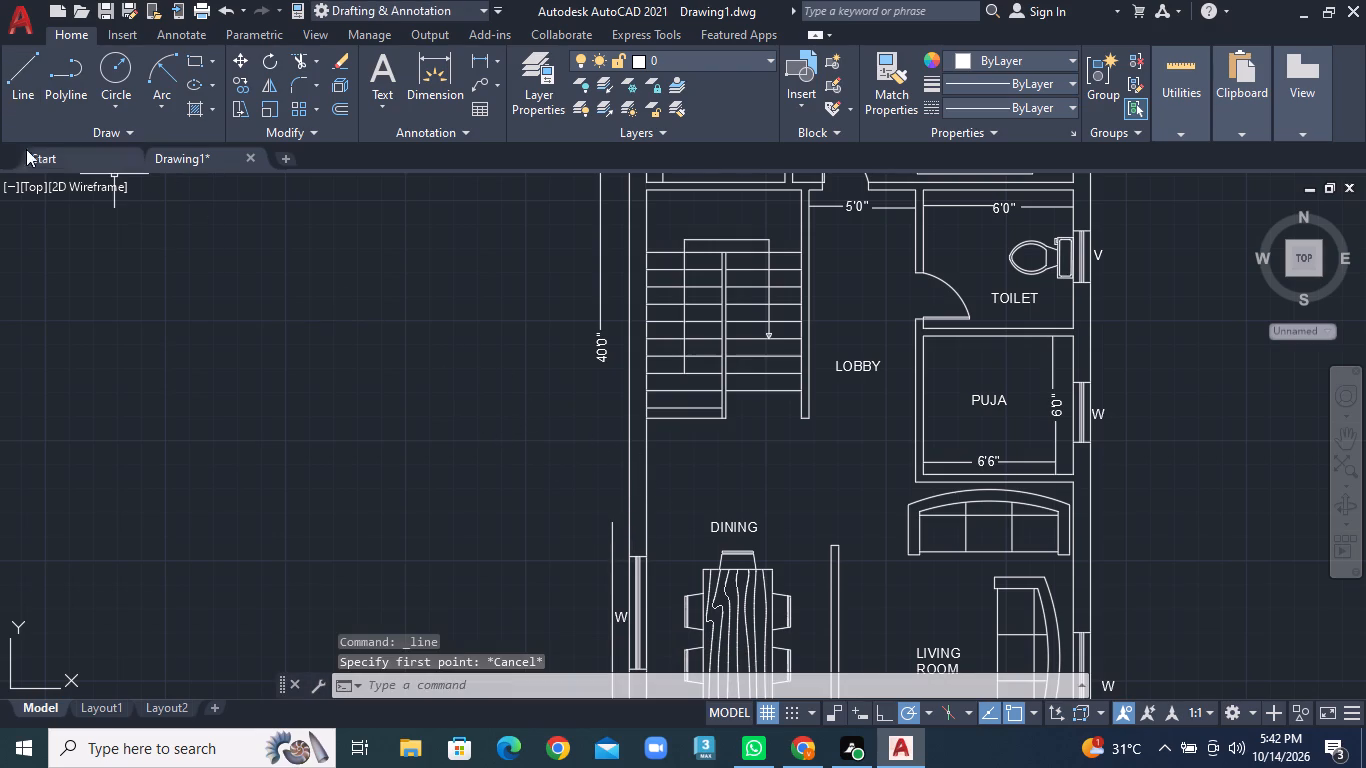
pyautogui.click(23, 89)
pyautogui.scroll(2, 647, 345)
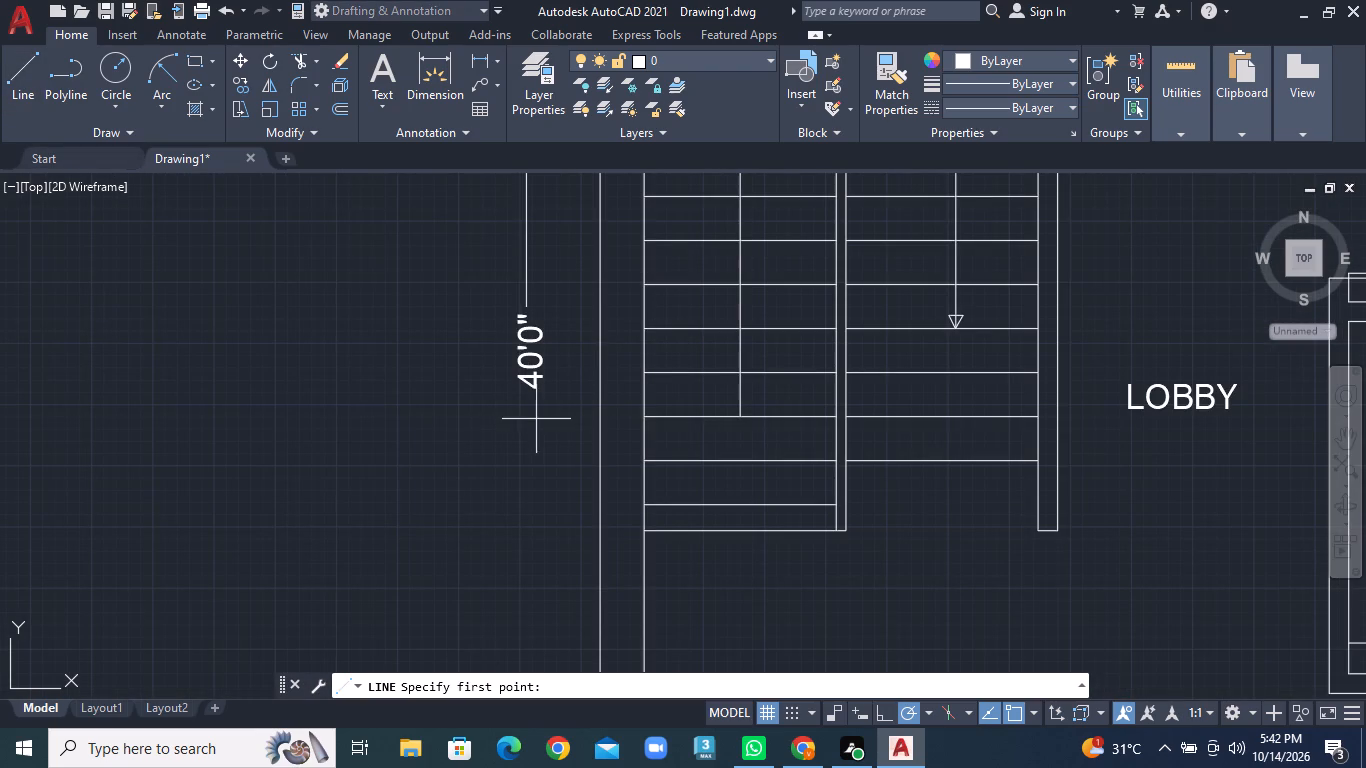
pyautogui.click(529, 413)
pyautogui.moveTo(518, 600); pyautogui.dragTo(574, 332, button='middle')
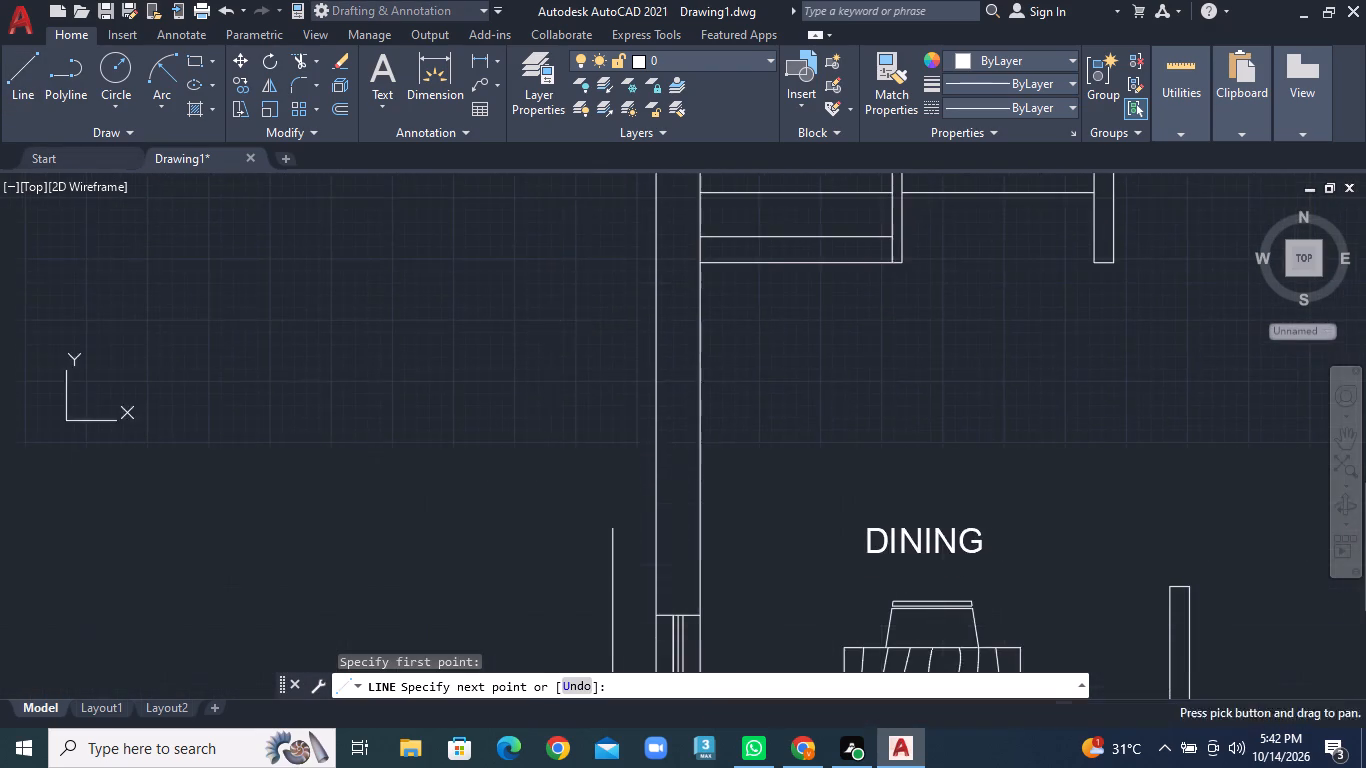
pyautogui.scroll(-1, 554, 477)
pyautogui.moveTo(582, 557); pyautogui.dragTo(607, 293, button='middle')
pyautogui.moveTo(605, 591); pyautogui.dragTo(625, 297, button='middle')
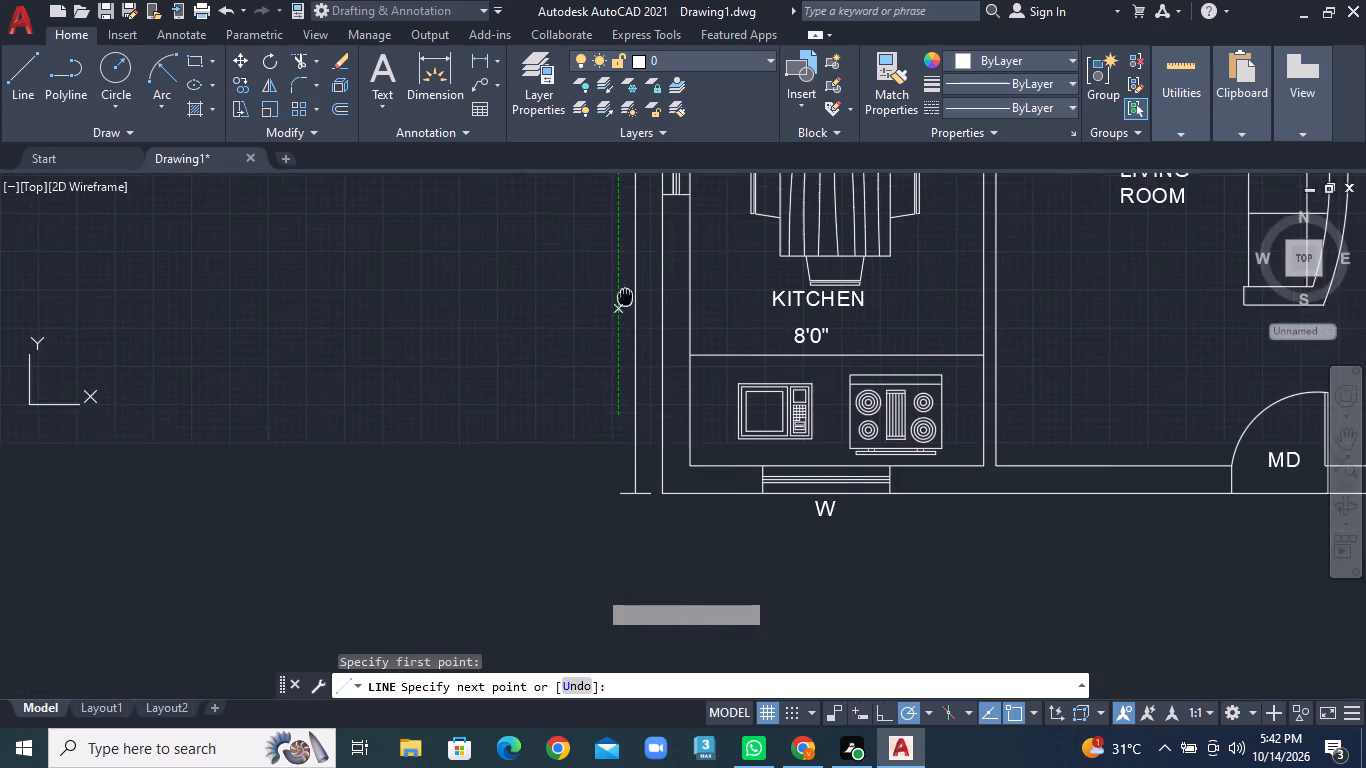
pyautogui.click(616, 491)
pyautogui.rightClick(617, 491)
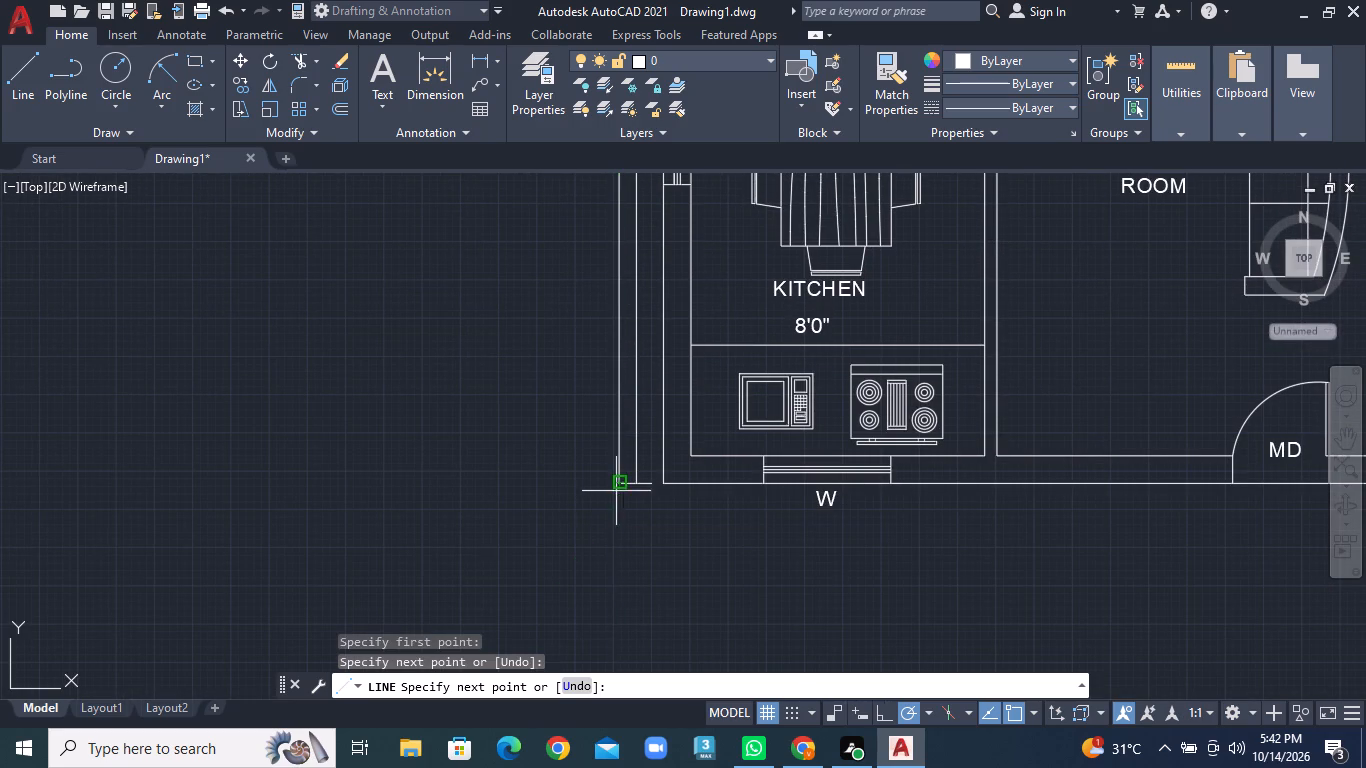
pyautogui.click(650, 504)
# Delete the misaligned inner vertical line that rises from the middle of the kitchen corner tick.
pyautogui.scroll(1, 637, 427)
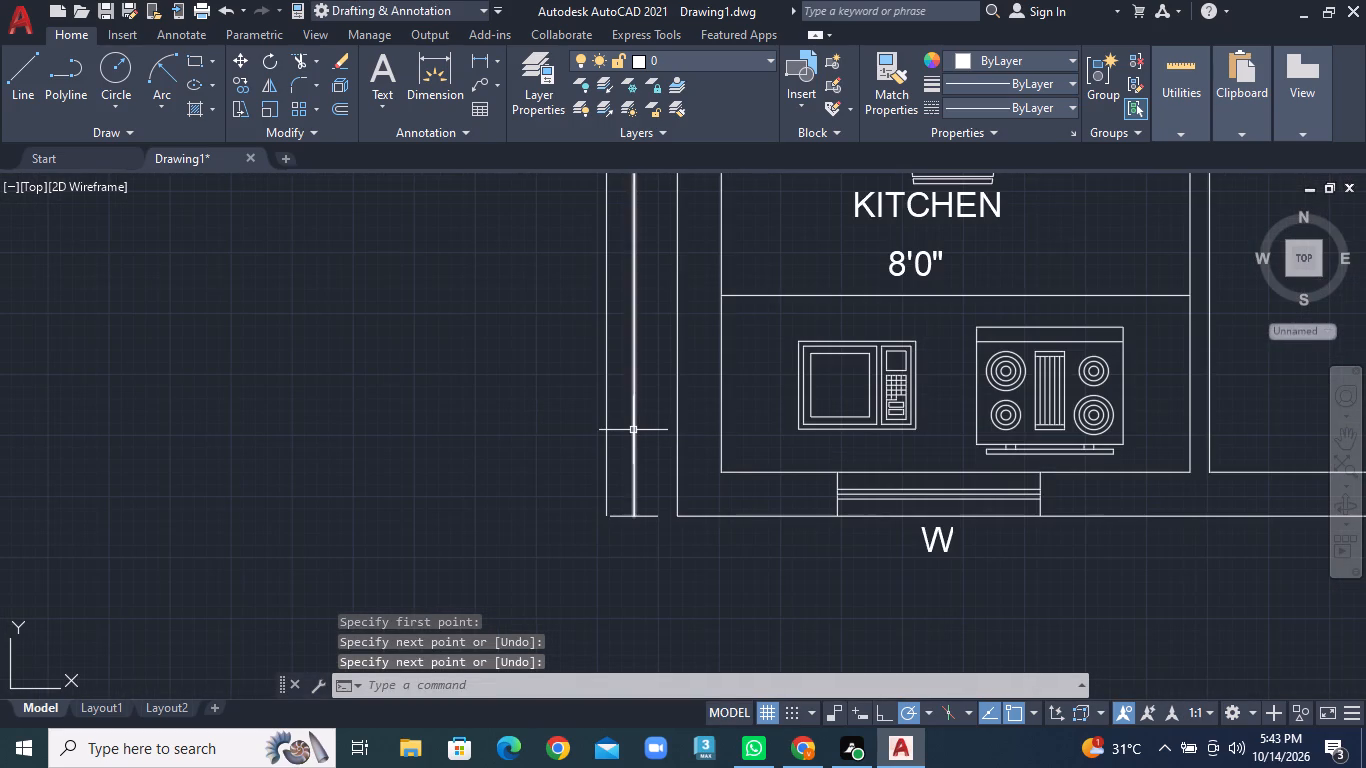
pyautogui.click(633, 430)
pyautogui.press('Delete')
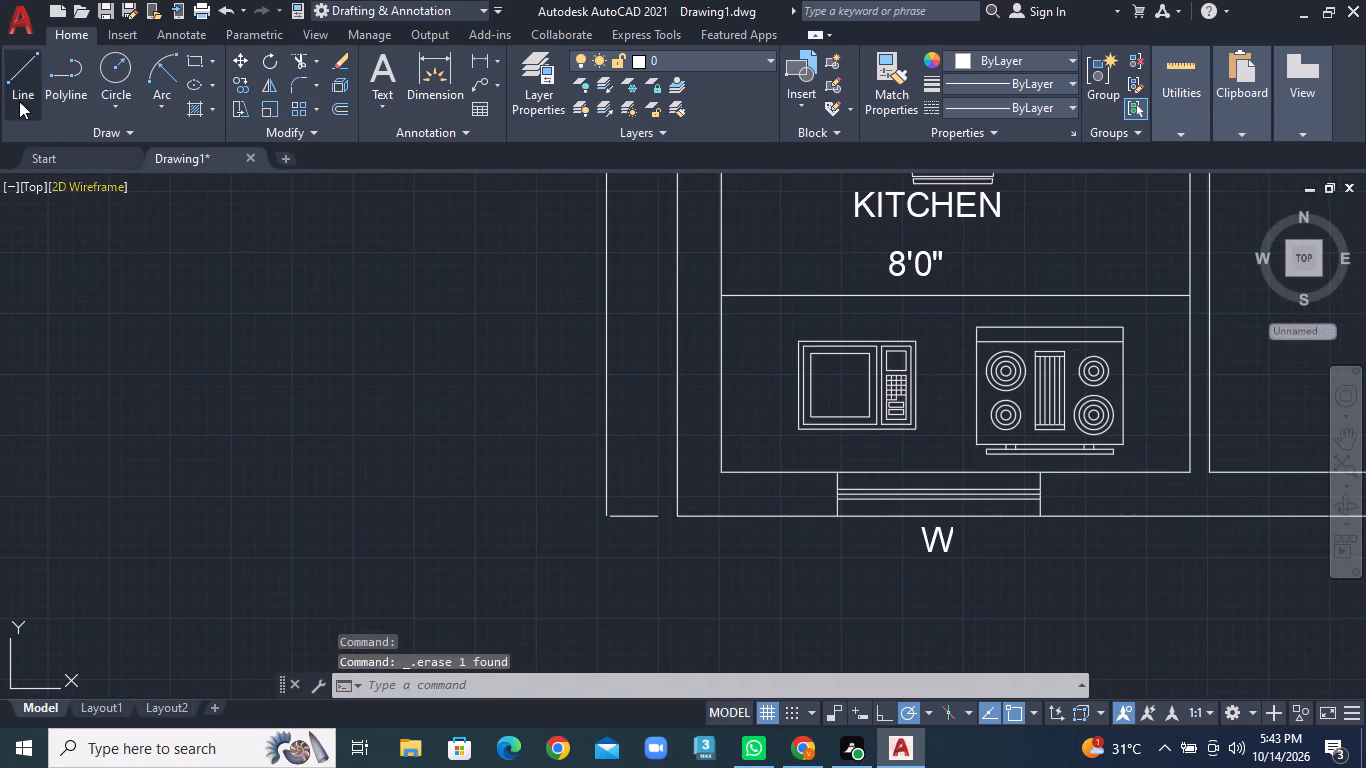
# Extend the kitchen corner tick outward past the dimension line with a short horizontal line from its outer end.
pyautogui.click(19, 93)
pyautogui.click(609, 518)
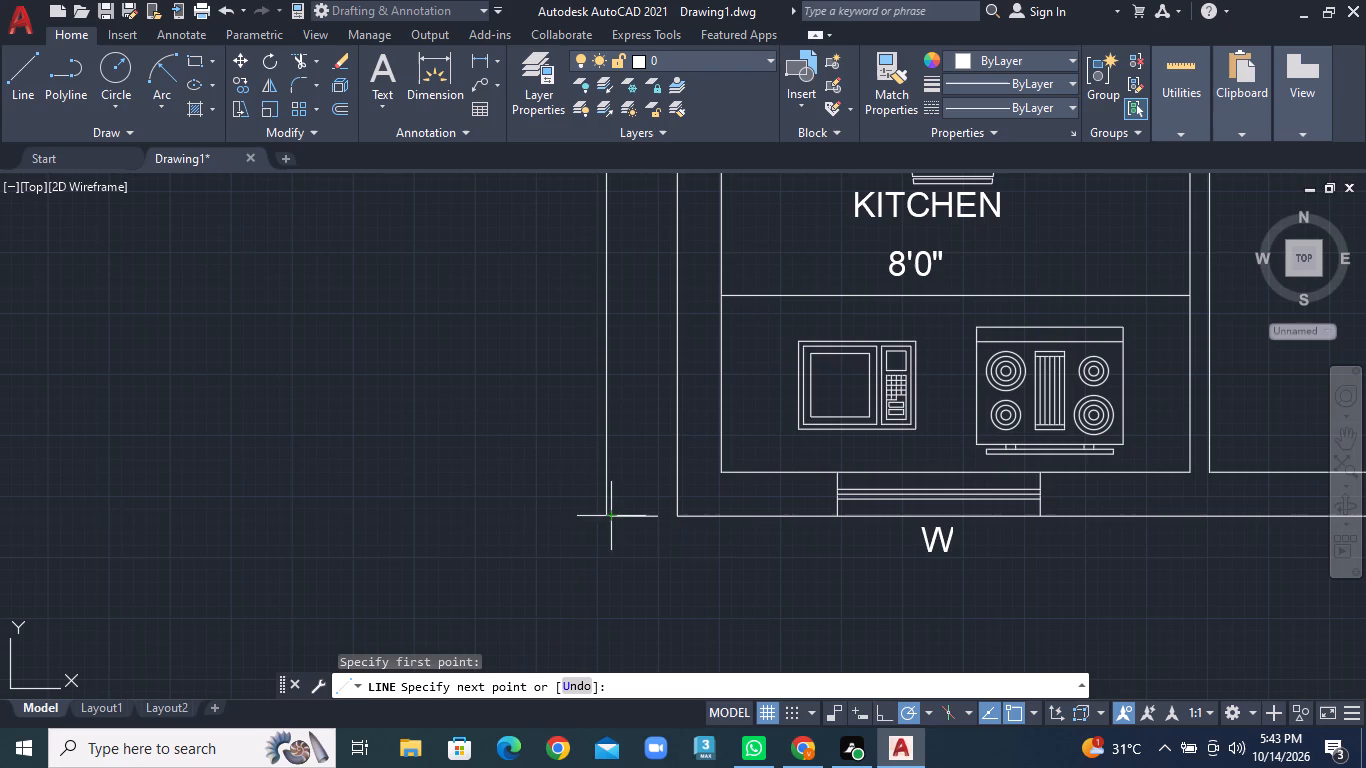
pyautogui.click(577, 516)
pyautogui.rightClick(577, 516)
pyautogui.click(671, 301)
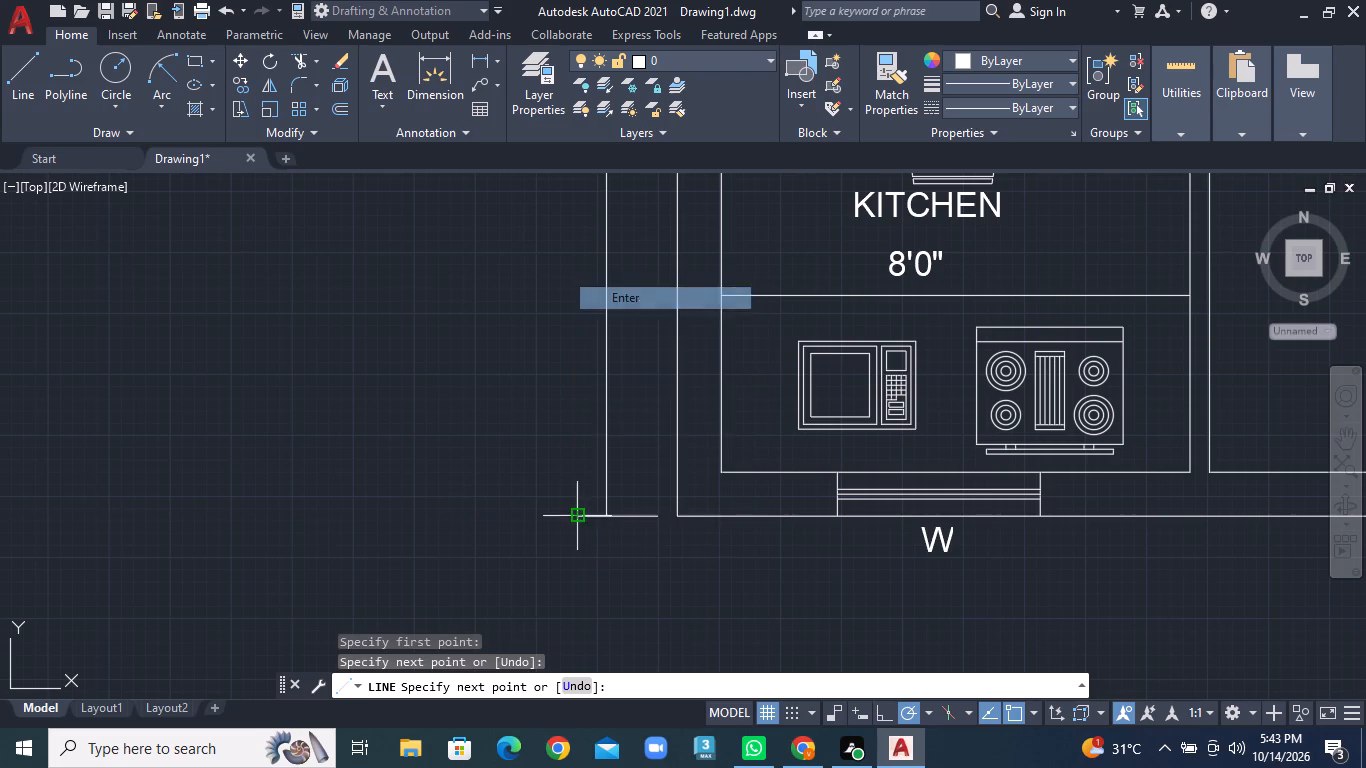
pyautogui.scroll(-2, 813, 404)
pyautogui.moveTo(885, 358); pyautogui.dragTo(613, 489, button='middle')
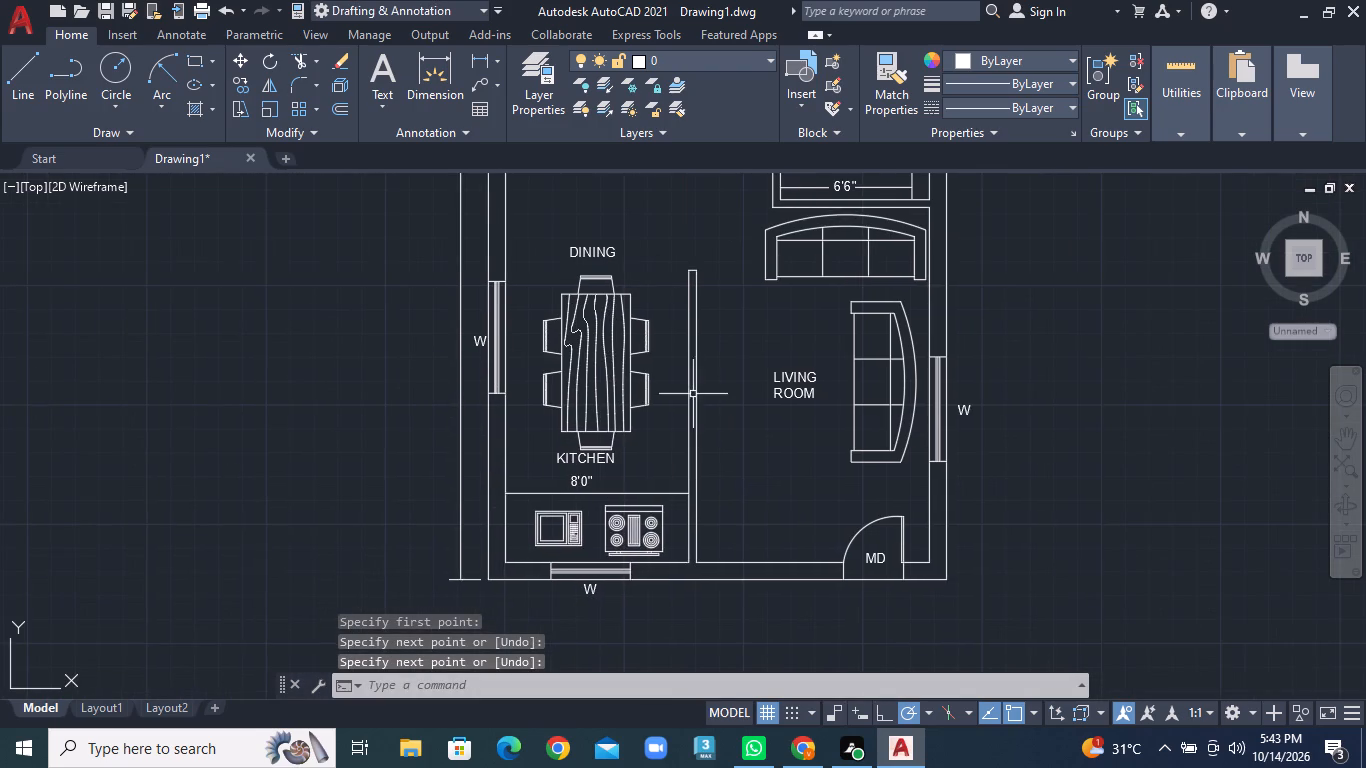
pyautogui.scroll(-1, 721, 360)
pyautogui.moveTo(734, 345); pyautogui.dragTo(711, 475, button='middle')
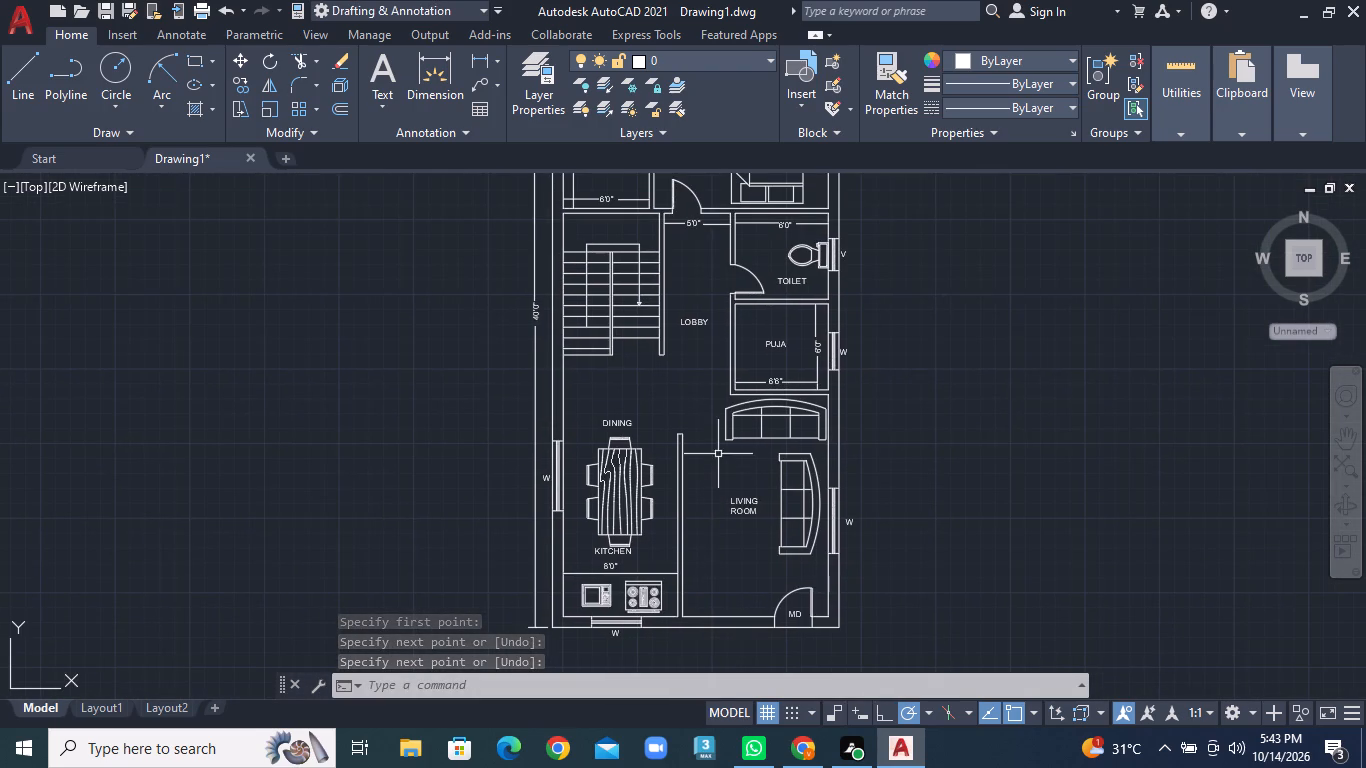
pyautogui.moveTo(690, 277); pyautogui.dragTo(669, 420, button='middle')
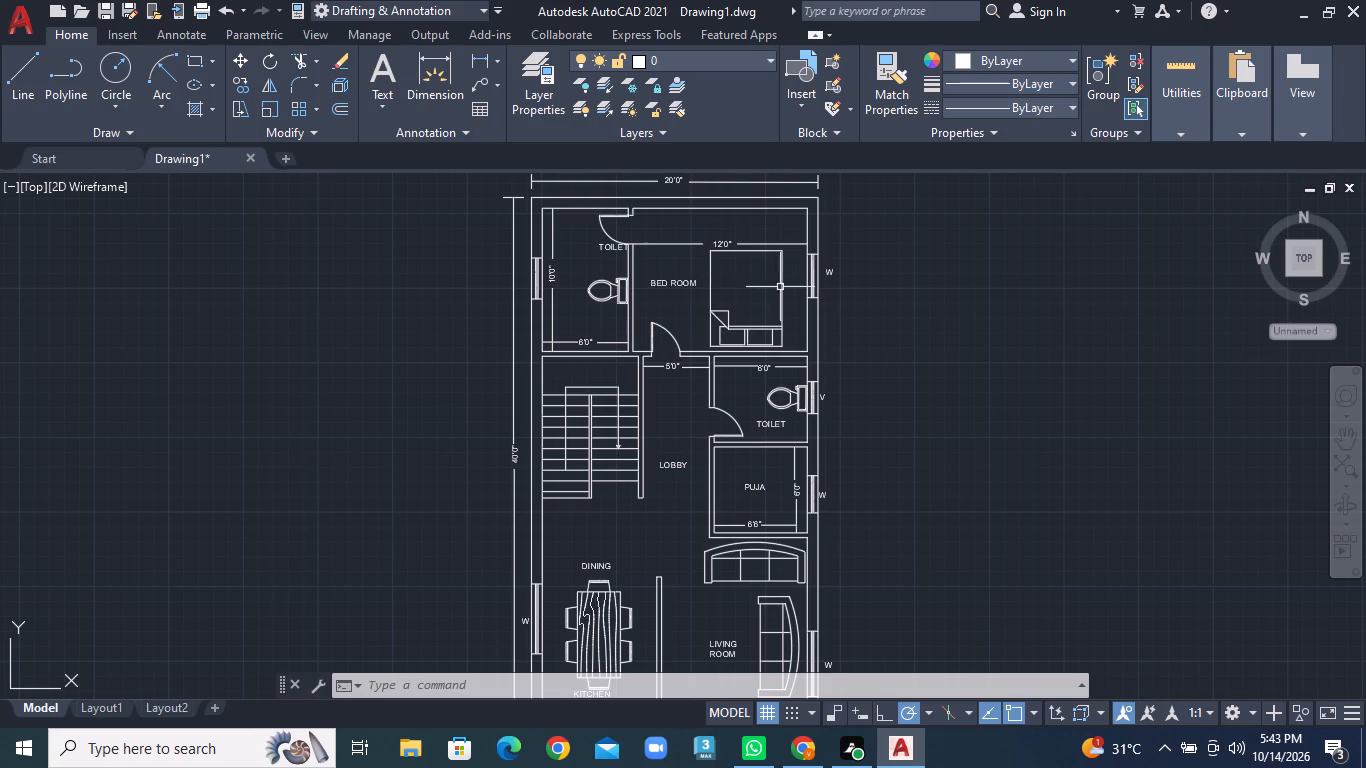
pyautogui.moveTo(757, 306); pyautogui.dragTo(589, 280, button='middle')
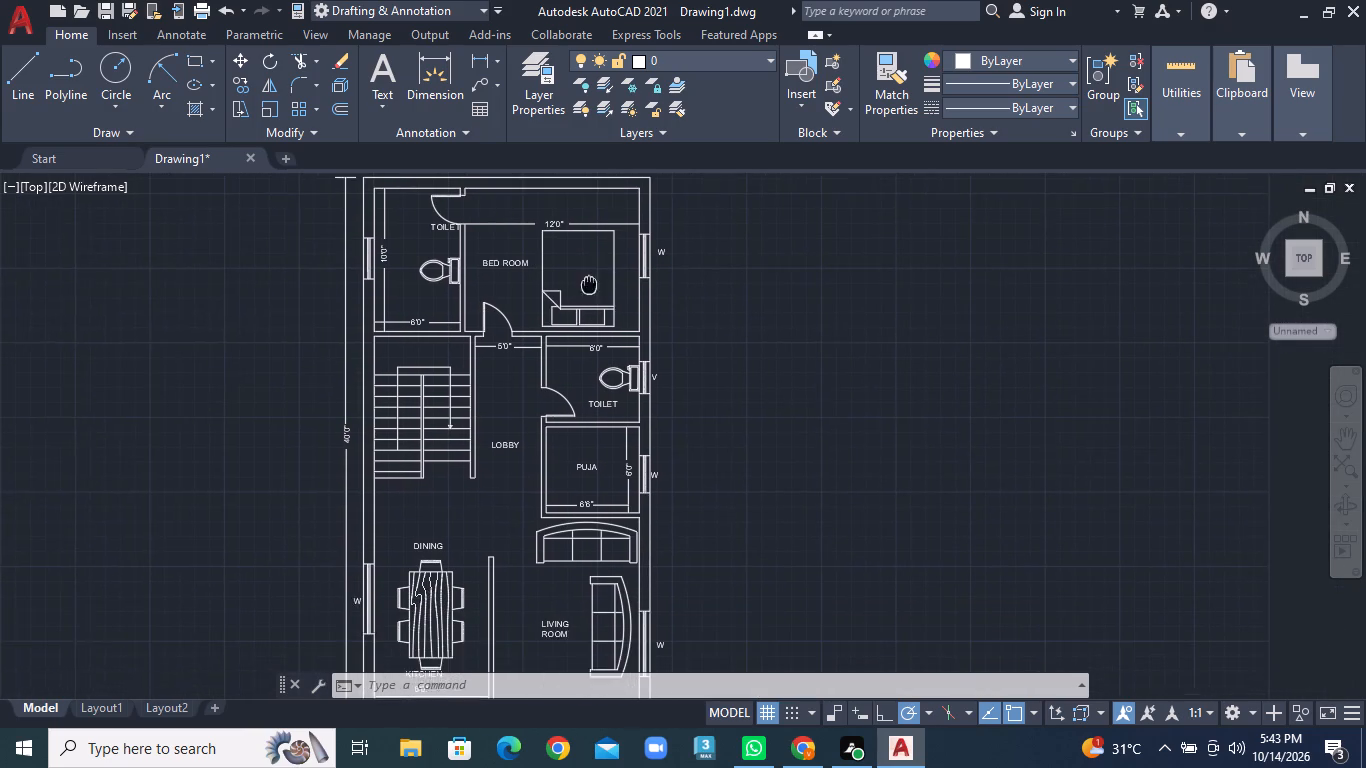
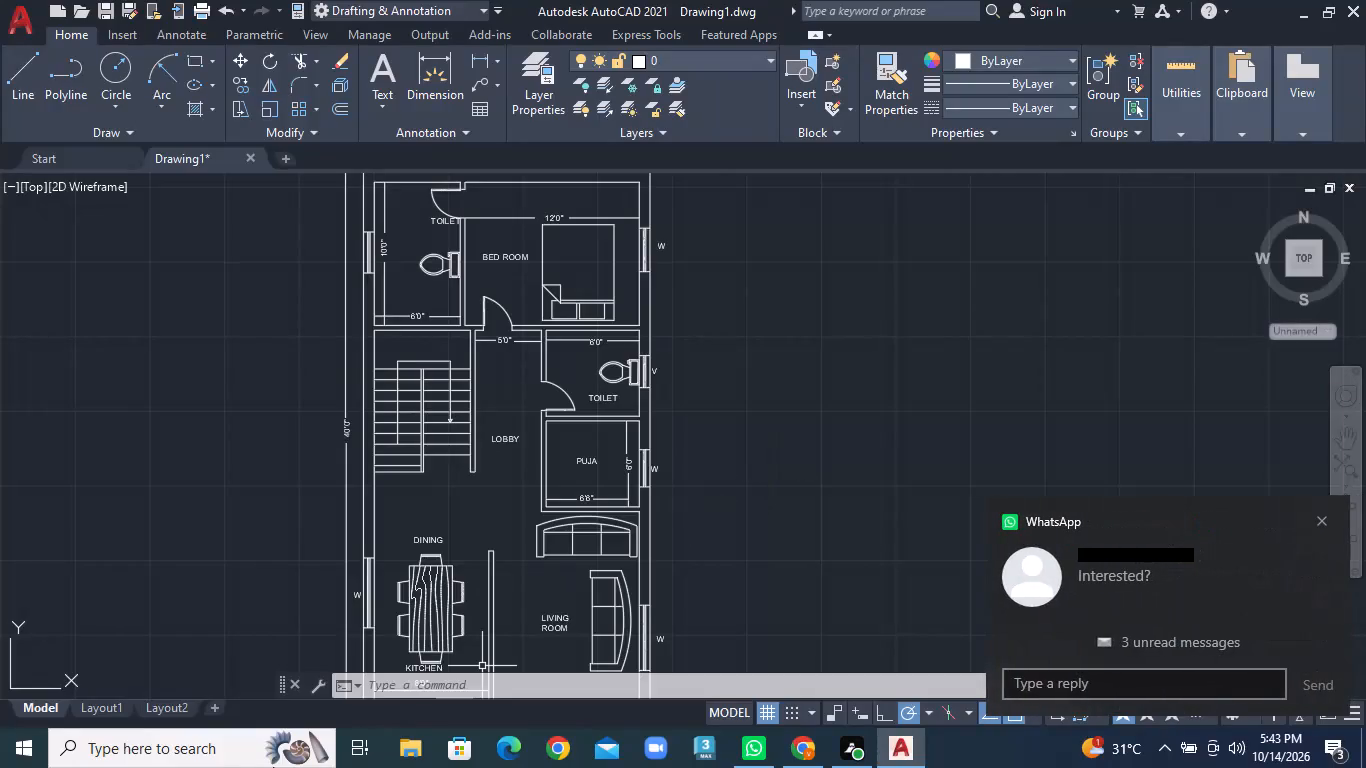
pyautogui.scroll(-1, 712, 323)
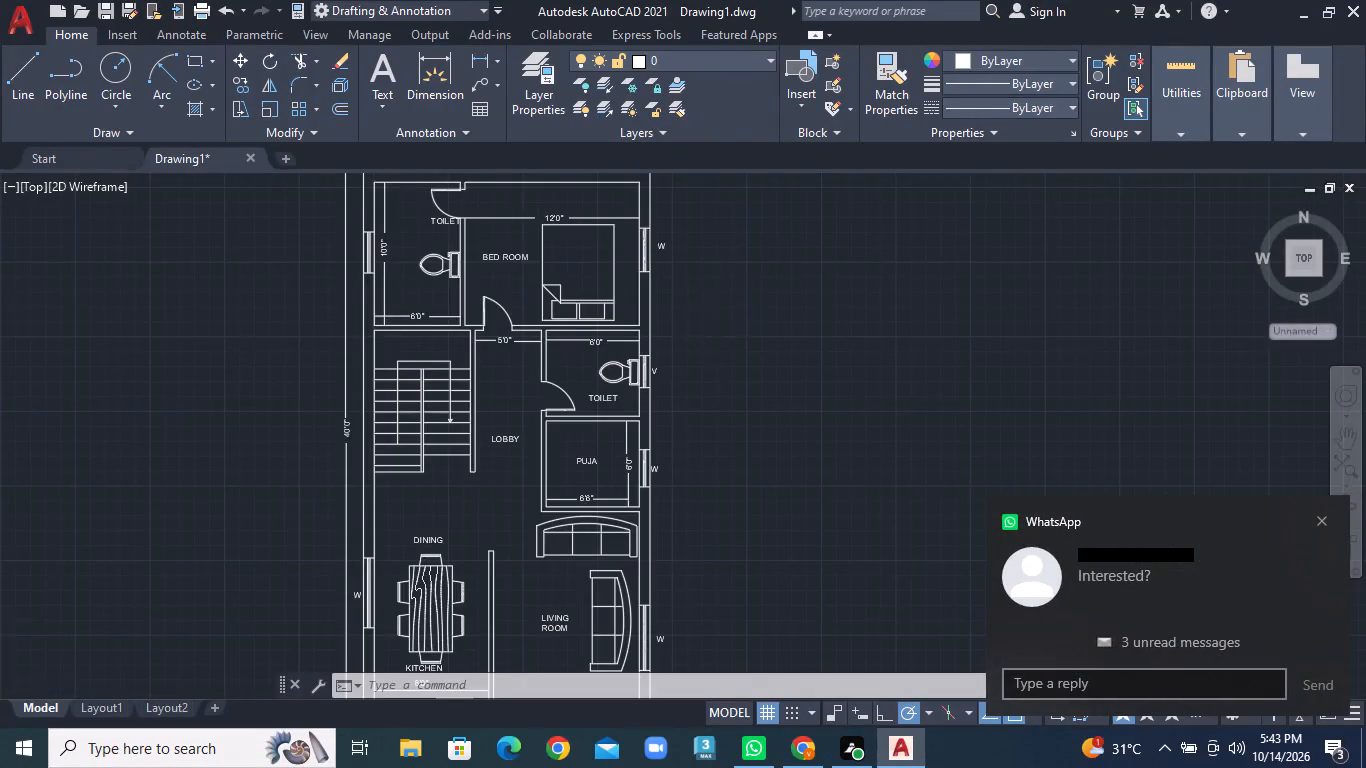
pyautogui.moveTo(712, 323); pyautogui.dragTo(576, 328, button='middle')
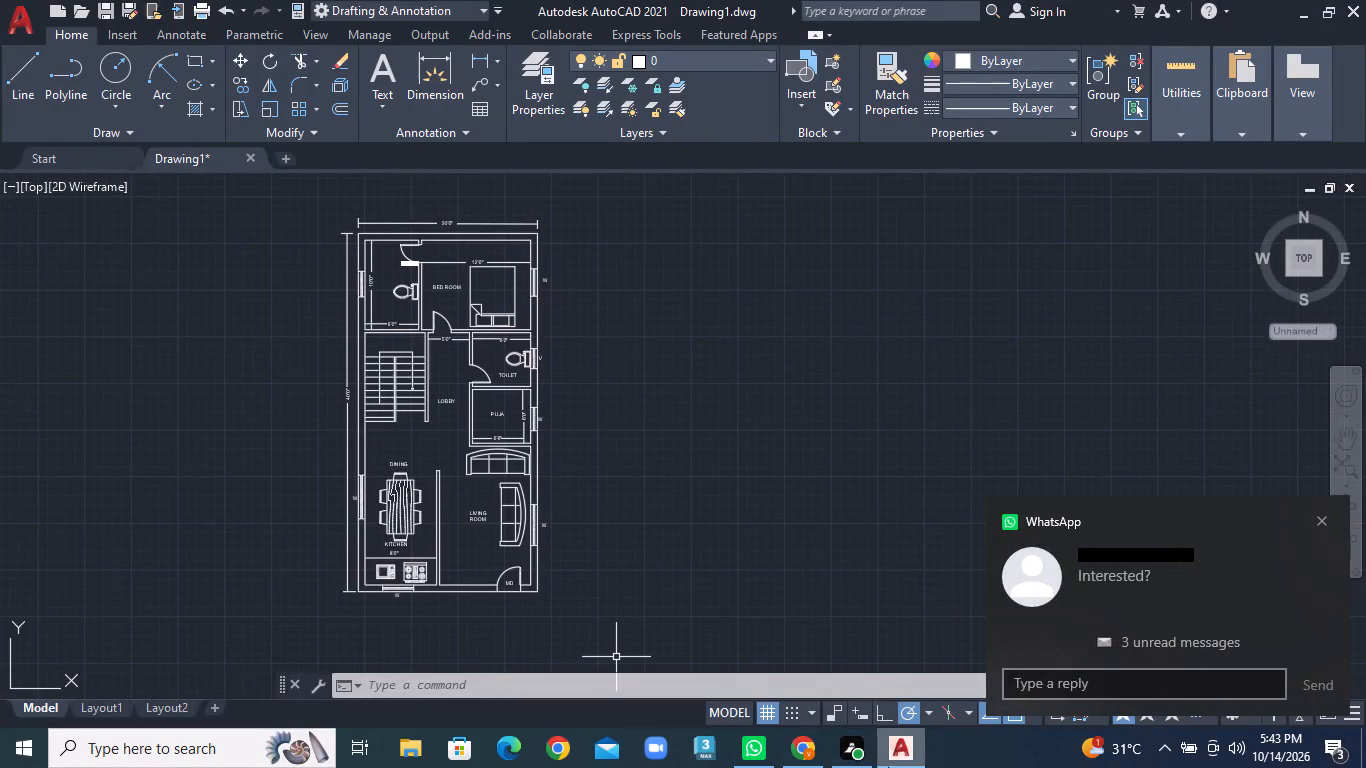
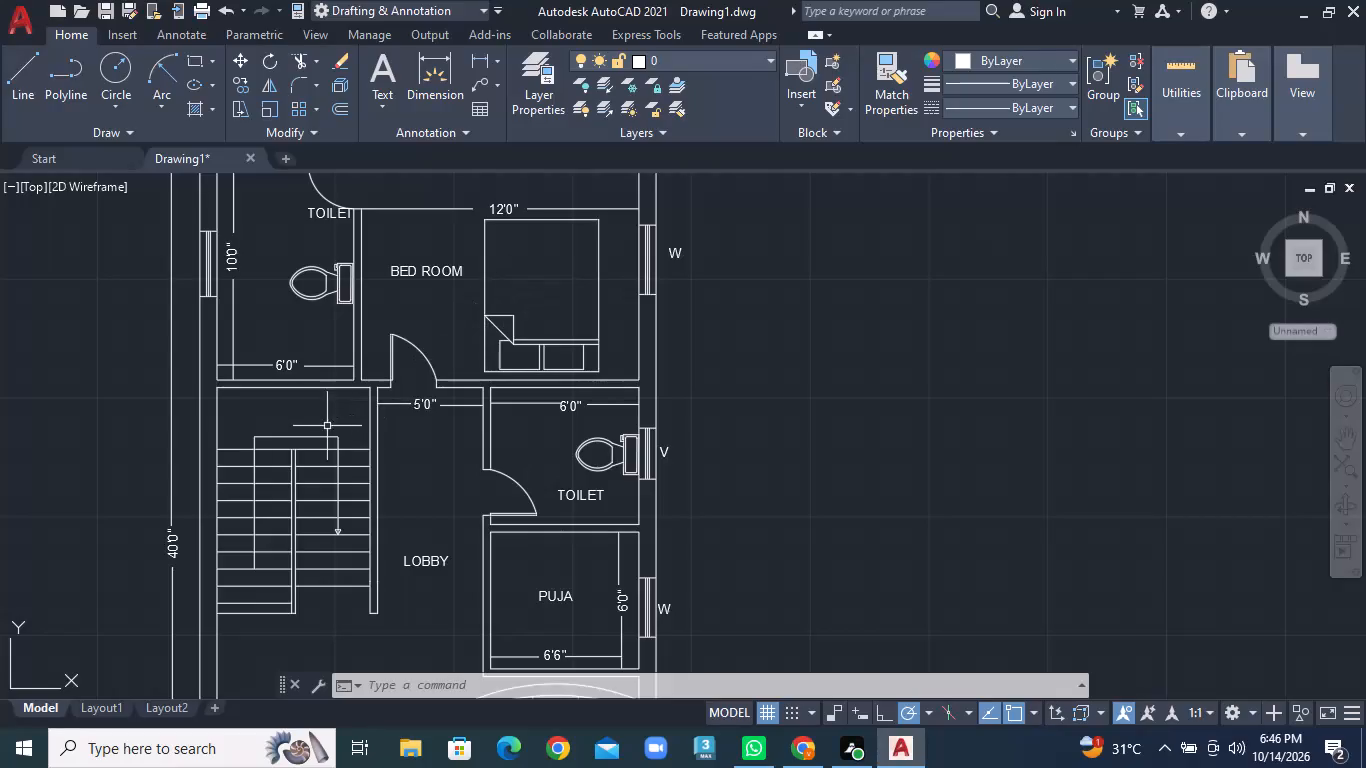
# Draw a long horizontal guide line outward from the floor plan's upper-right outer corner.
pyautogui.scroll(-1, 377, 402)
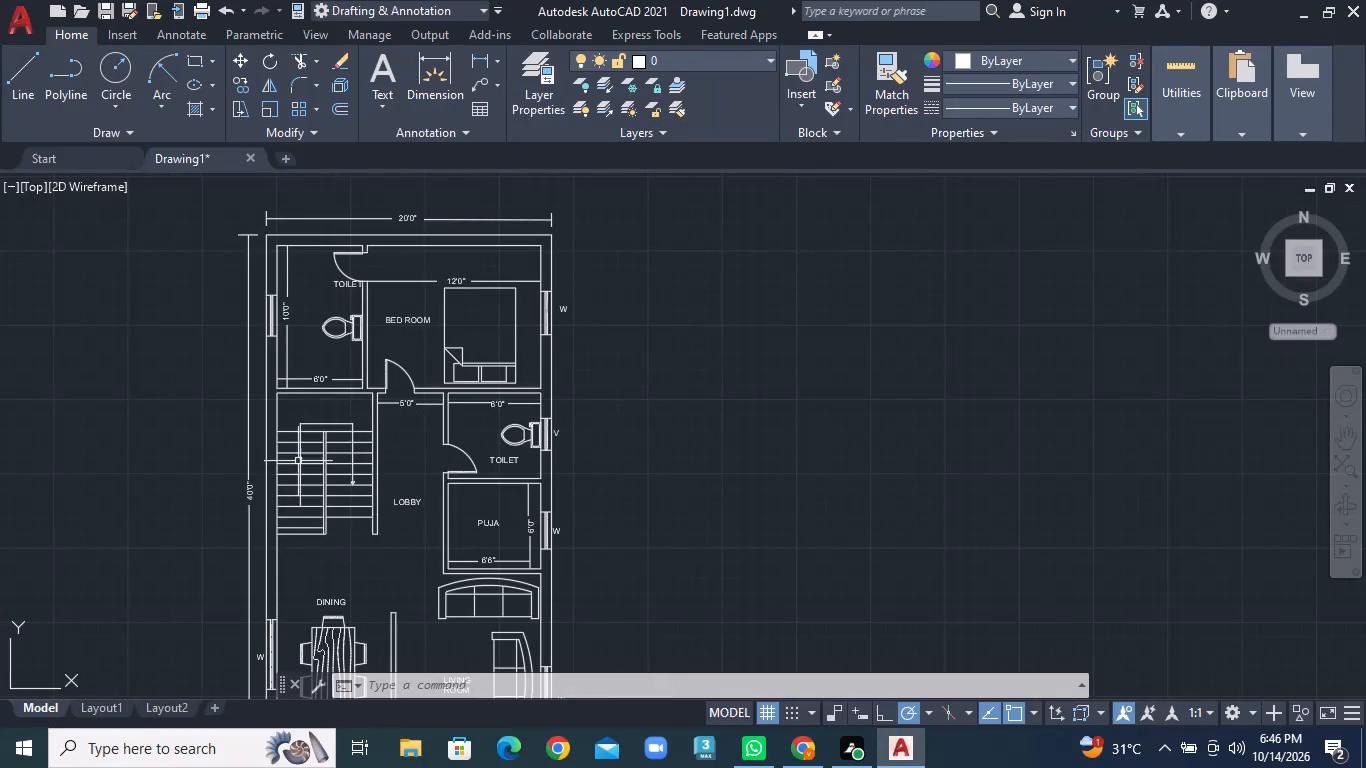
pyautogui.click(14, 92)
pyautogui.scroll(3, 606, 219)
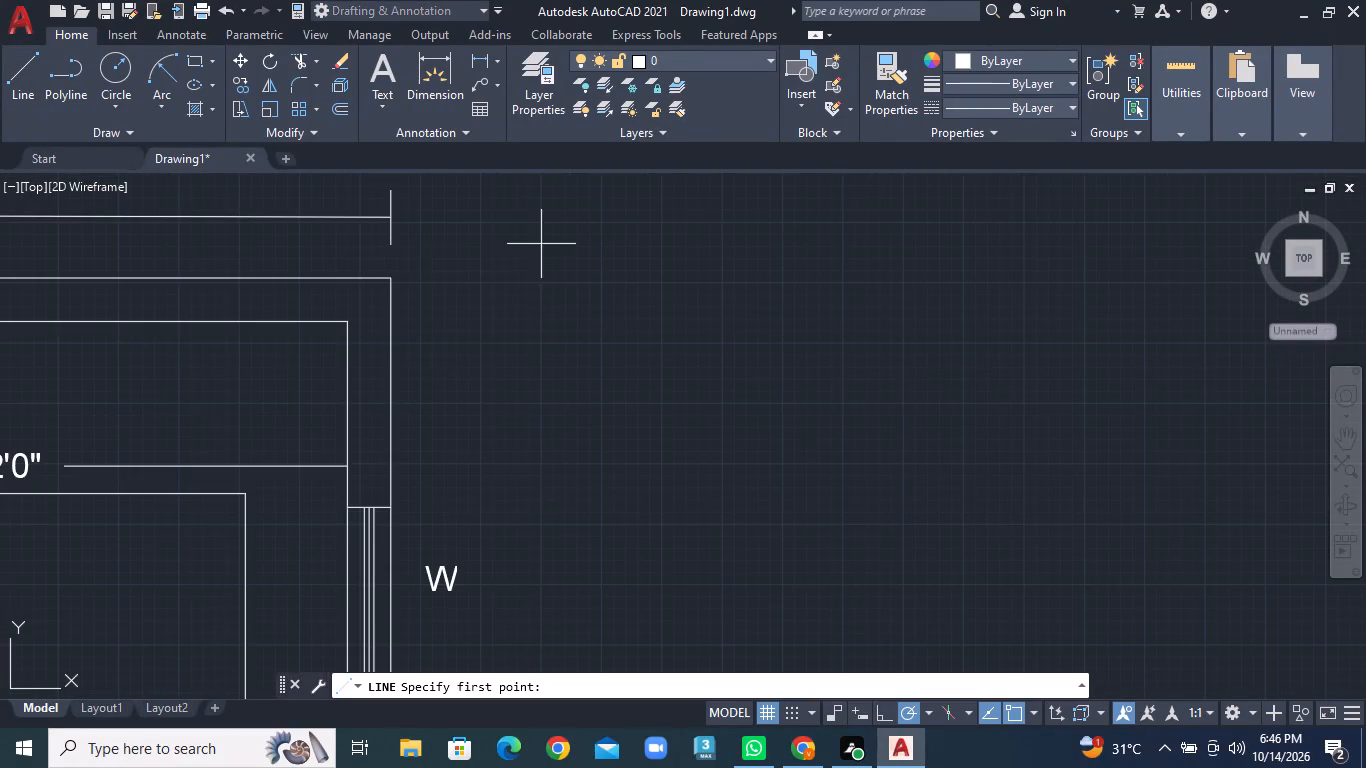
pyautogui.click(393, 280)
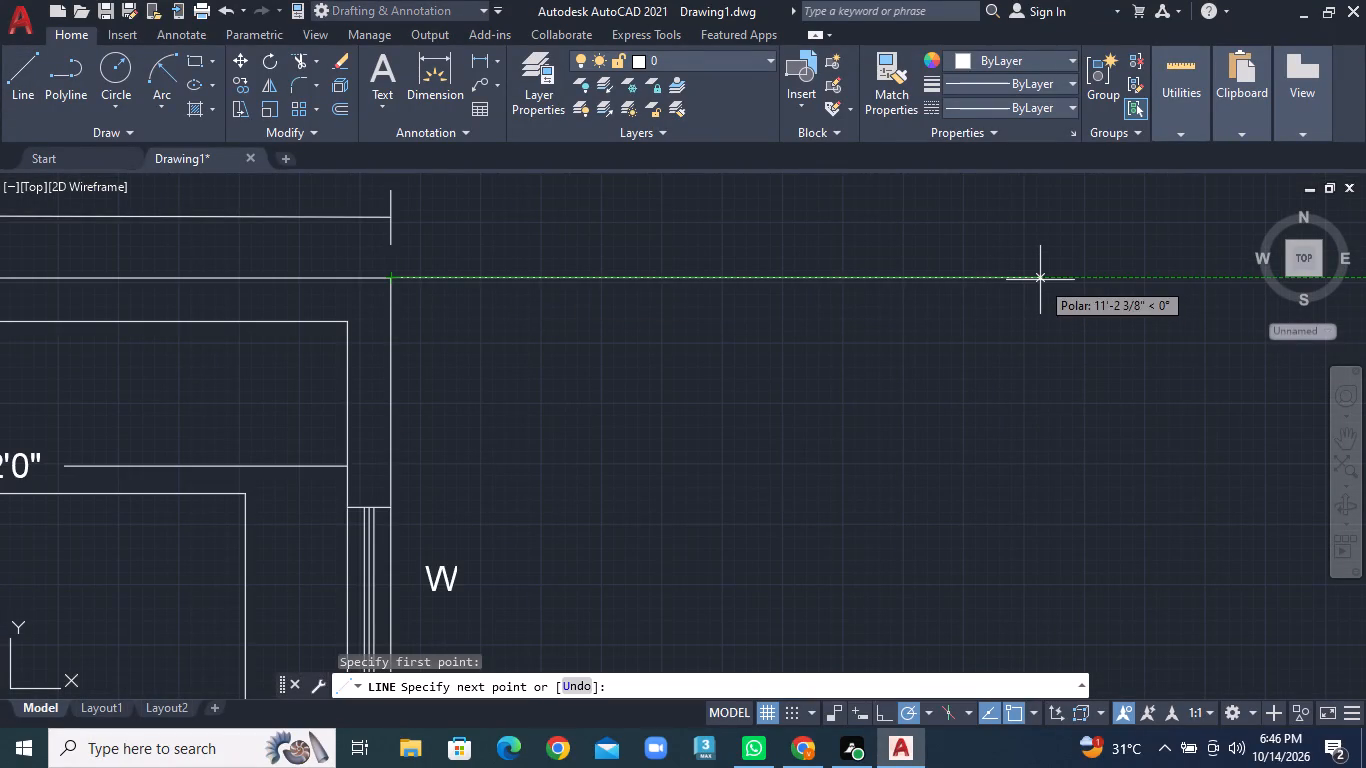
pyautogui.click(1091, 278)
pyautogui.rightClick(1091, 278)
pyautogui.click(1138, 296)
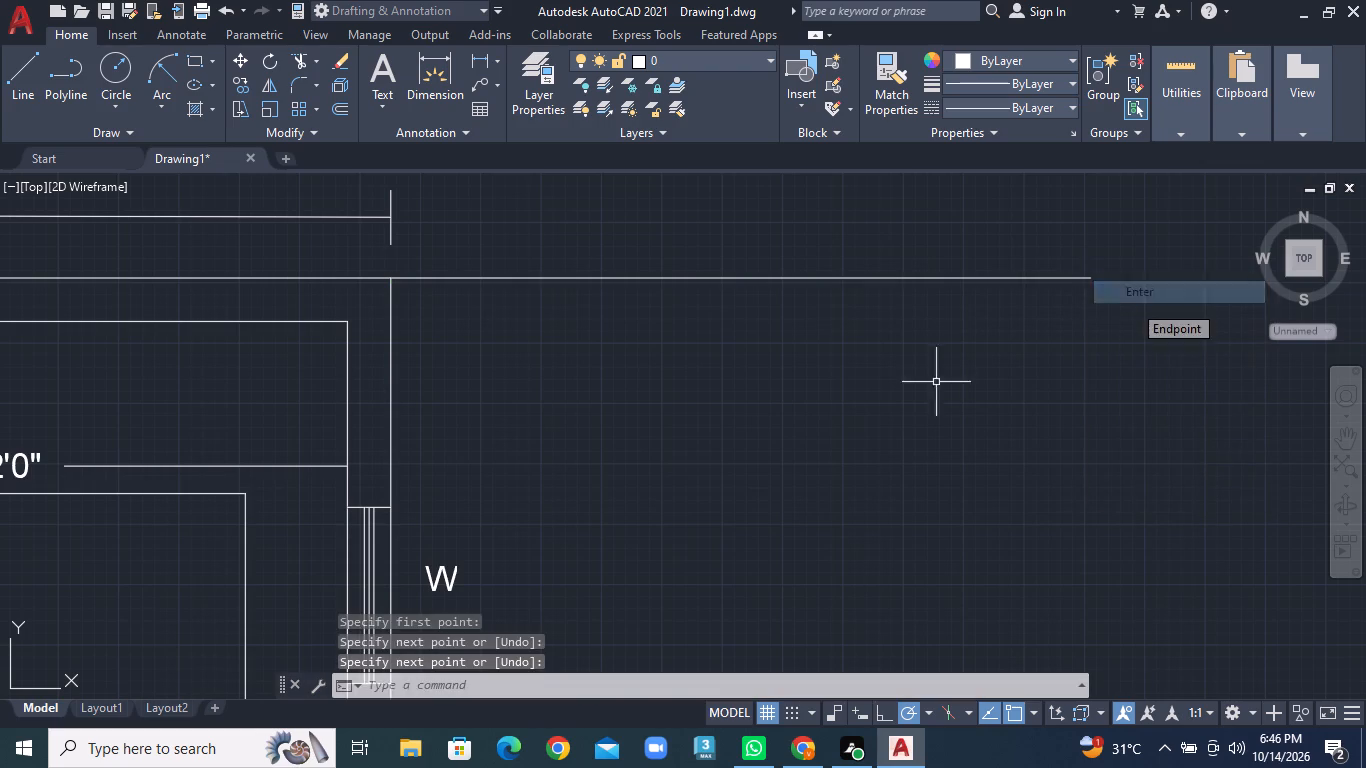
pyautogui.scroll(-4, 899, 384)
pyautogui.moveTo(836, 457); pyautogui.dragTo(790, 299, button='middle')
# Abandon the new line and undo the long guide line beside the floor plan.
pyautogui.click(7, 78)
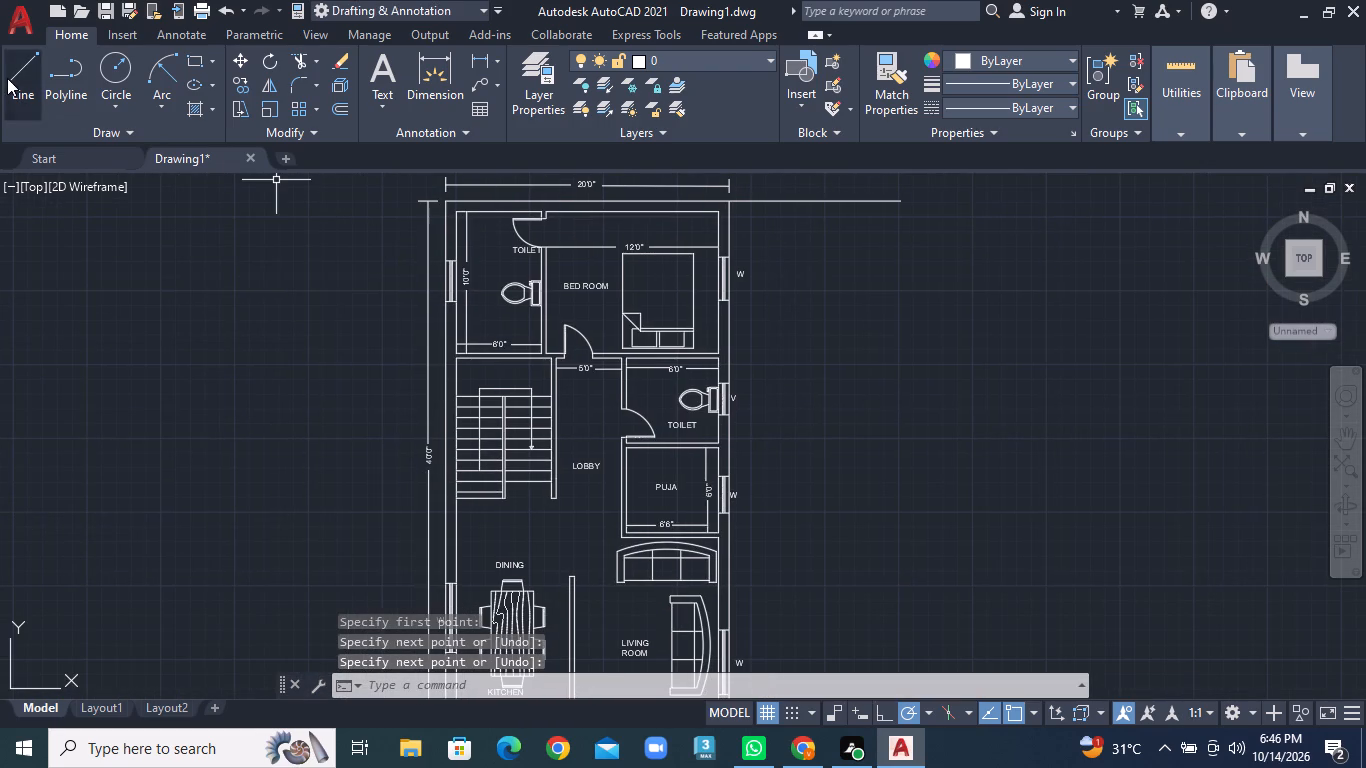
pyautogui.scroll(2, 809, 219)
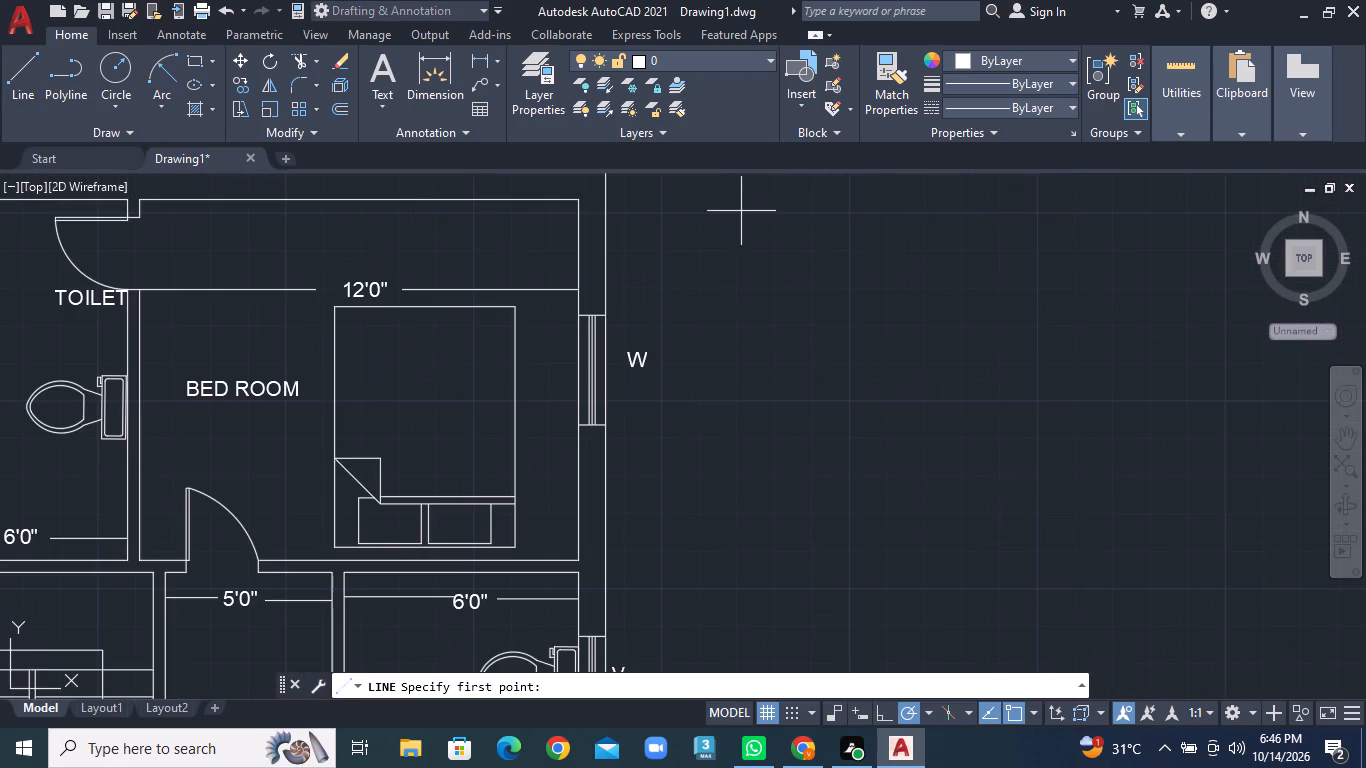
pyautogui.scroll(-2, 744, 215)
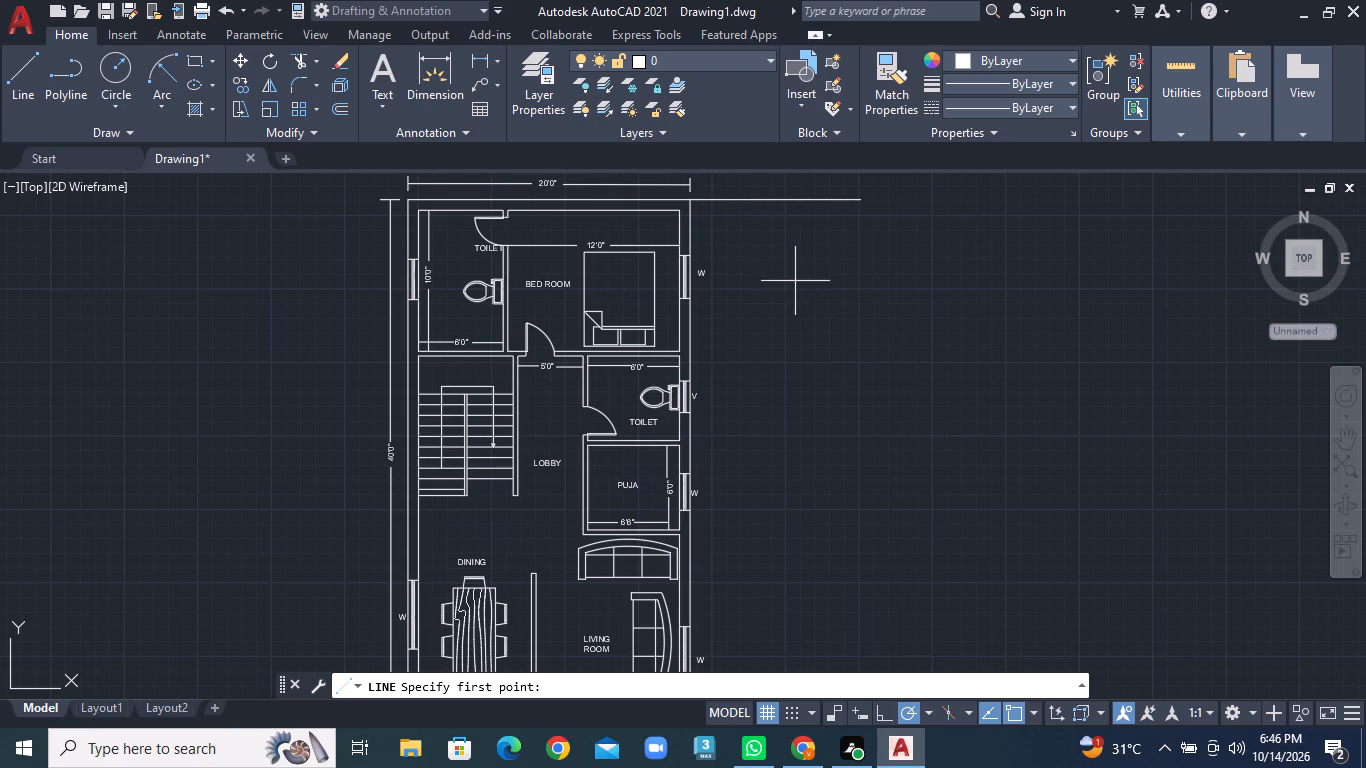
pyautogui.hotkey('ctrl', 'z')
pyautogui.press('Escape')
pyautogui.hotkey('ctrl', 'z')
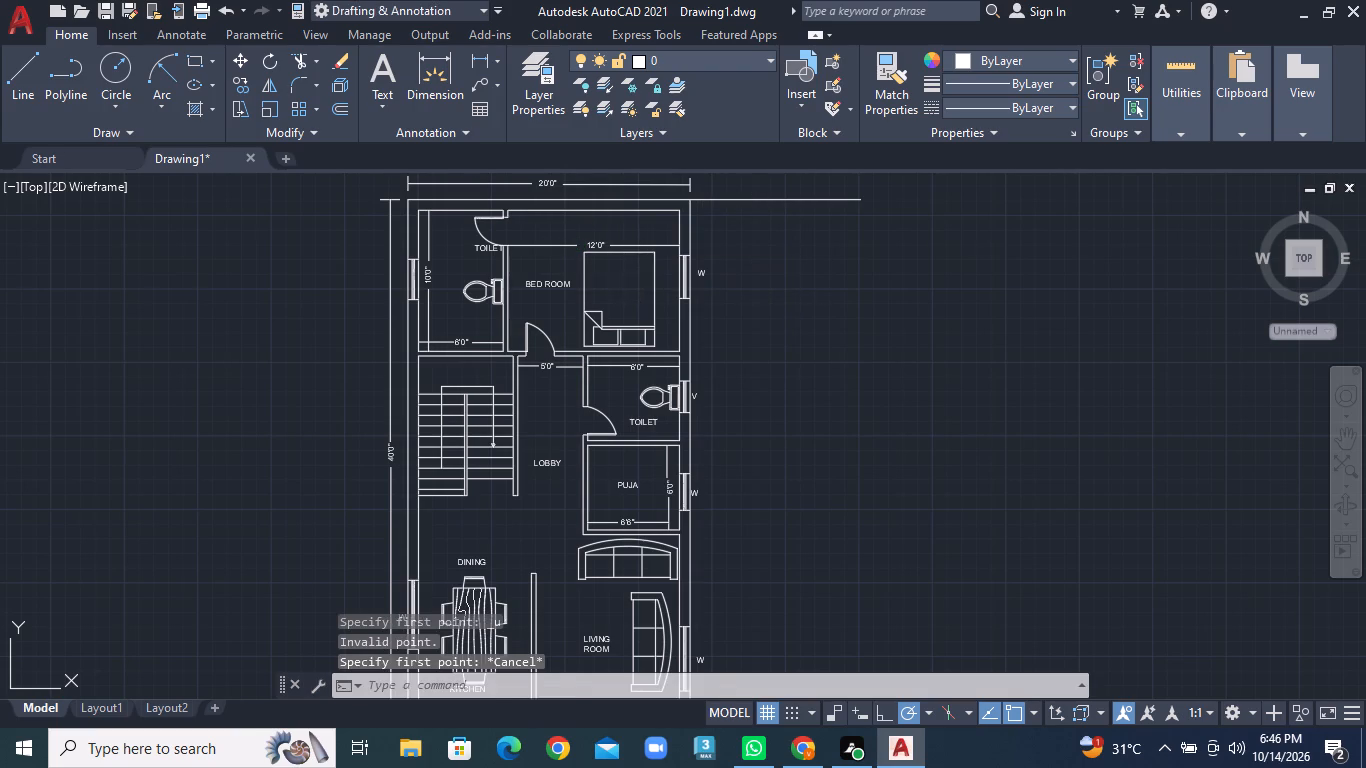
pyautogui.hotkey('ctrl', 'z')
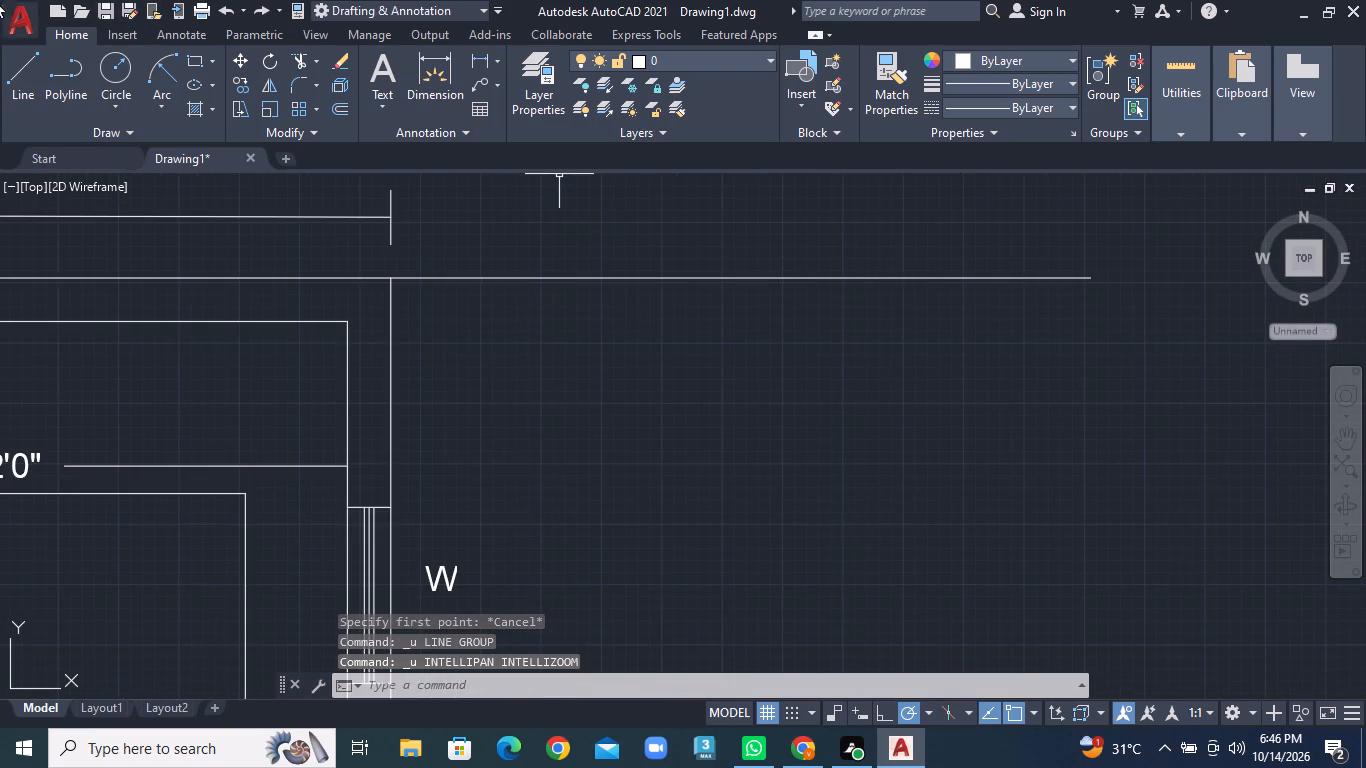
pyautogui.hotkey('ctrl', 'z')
# Draw a short horizontal guide line outward from the floor plan's upper-right outer corner.
pyautogui.click(26, 59)
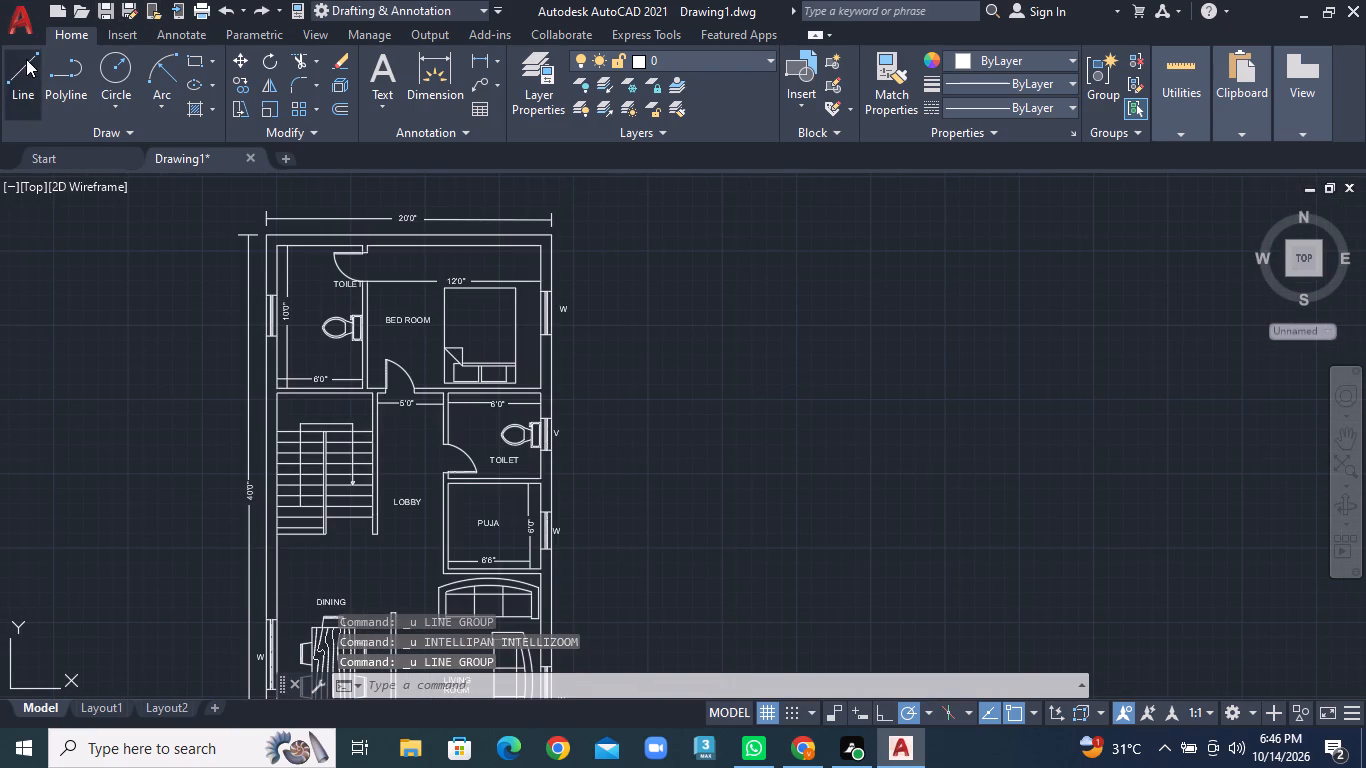
pyautogui.scroll(2, 528, 219)
pyautogui.click(569, 246)
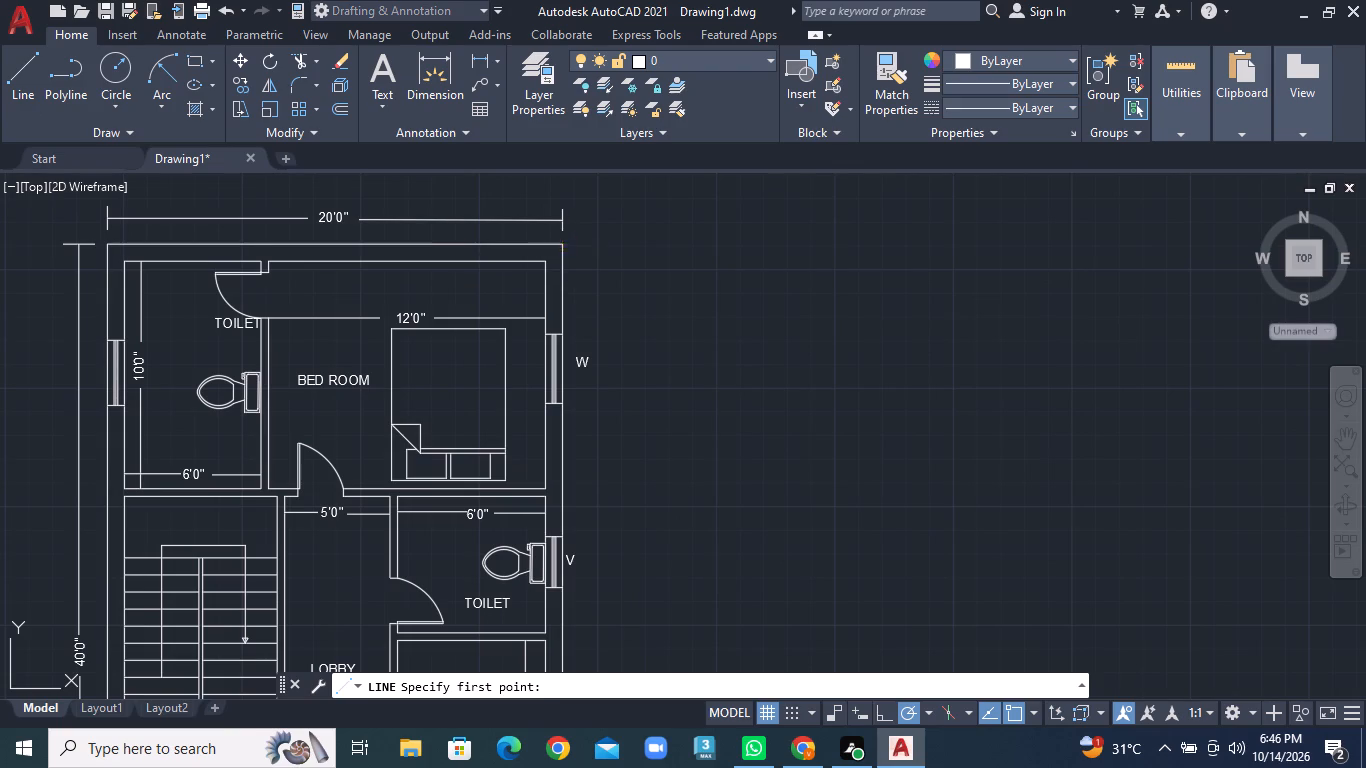
pyautogui.click(674, 240)
pyautogui.rightClick(674, 240)
pyautogui.click(707, 254)
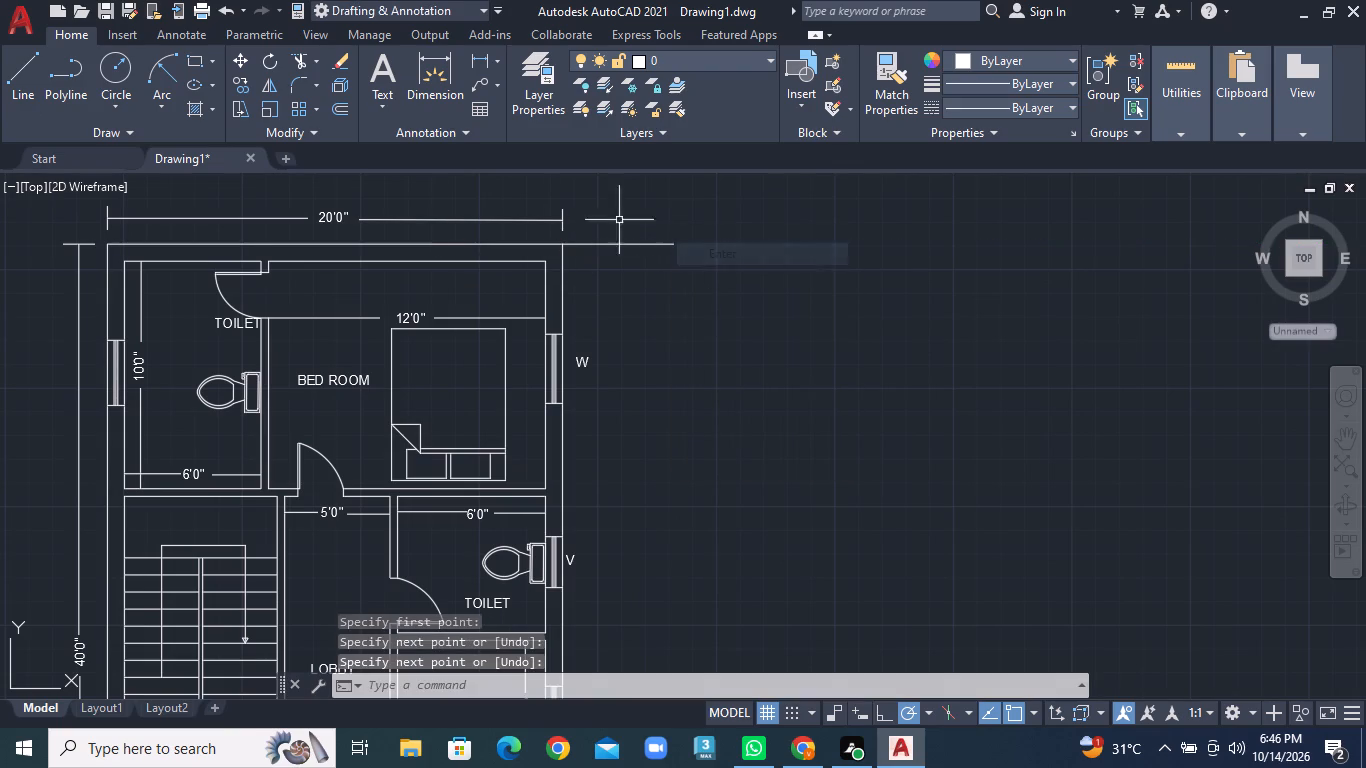
# Draw a rectangle 20' long and 40' wide from the guide line's free end, beside the existing plan and level with it.
pyautogui.click(212, 60)
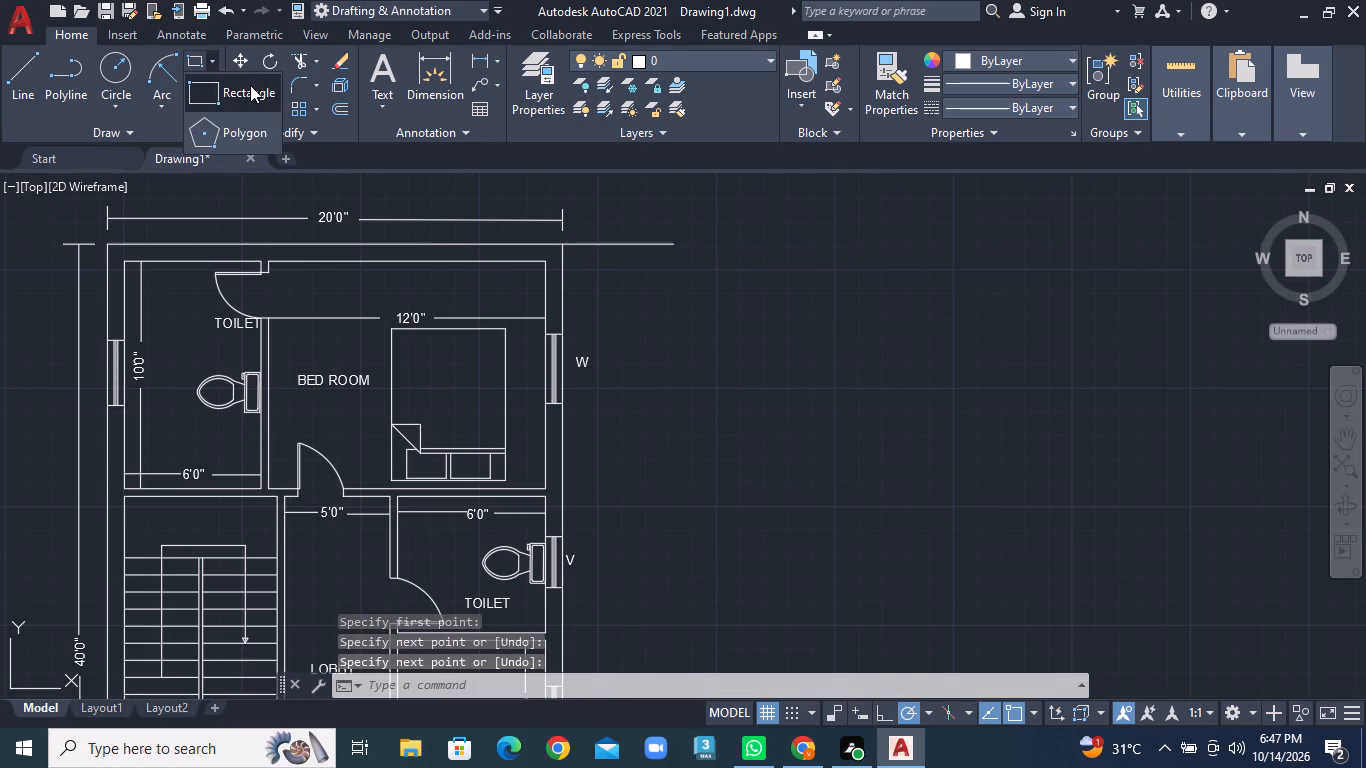
pyautogui.click(250, 85)
pyautogui.click(679, 248)
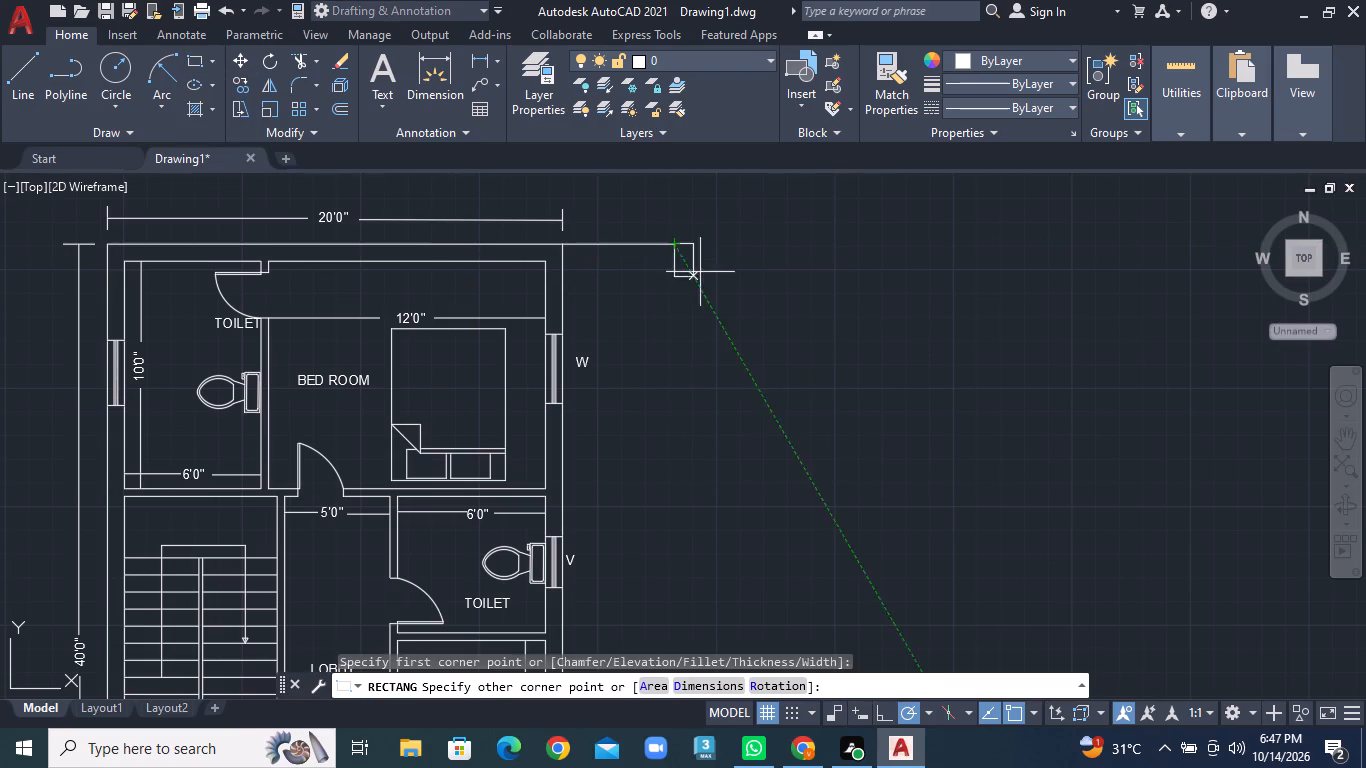
pyautogui.scroll(-3, 771, 385)
pyautogui.moveTo(771, 385); pyautogui.dragTo(689, 253, button='middle')
pyautogui.rightClick(820, 423)
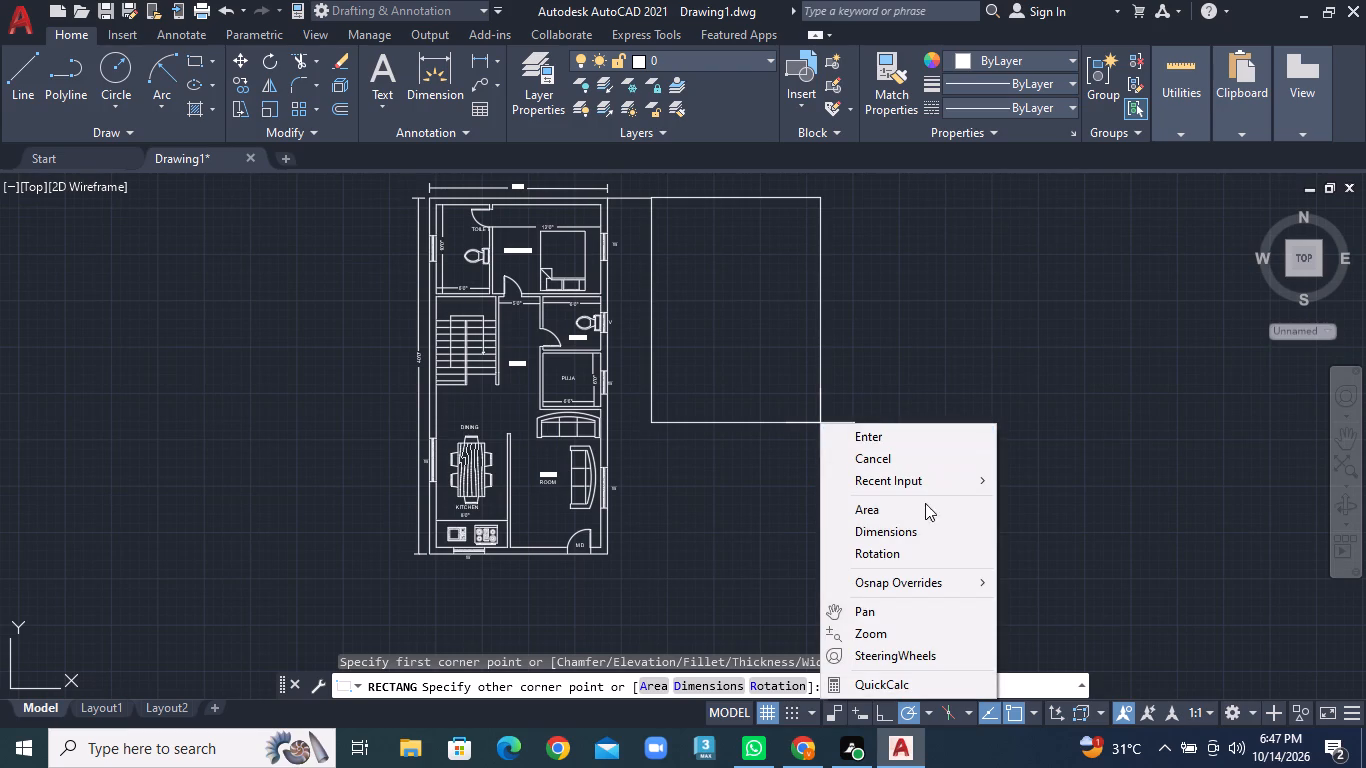
pyautogui.click(921, 530)
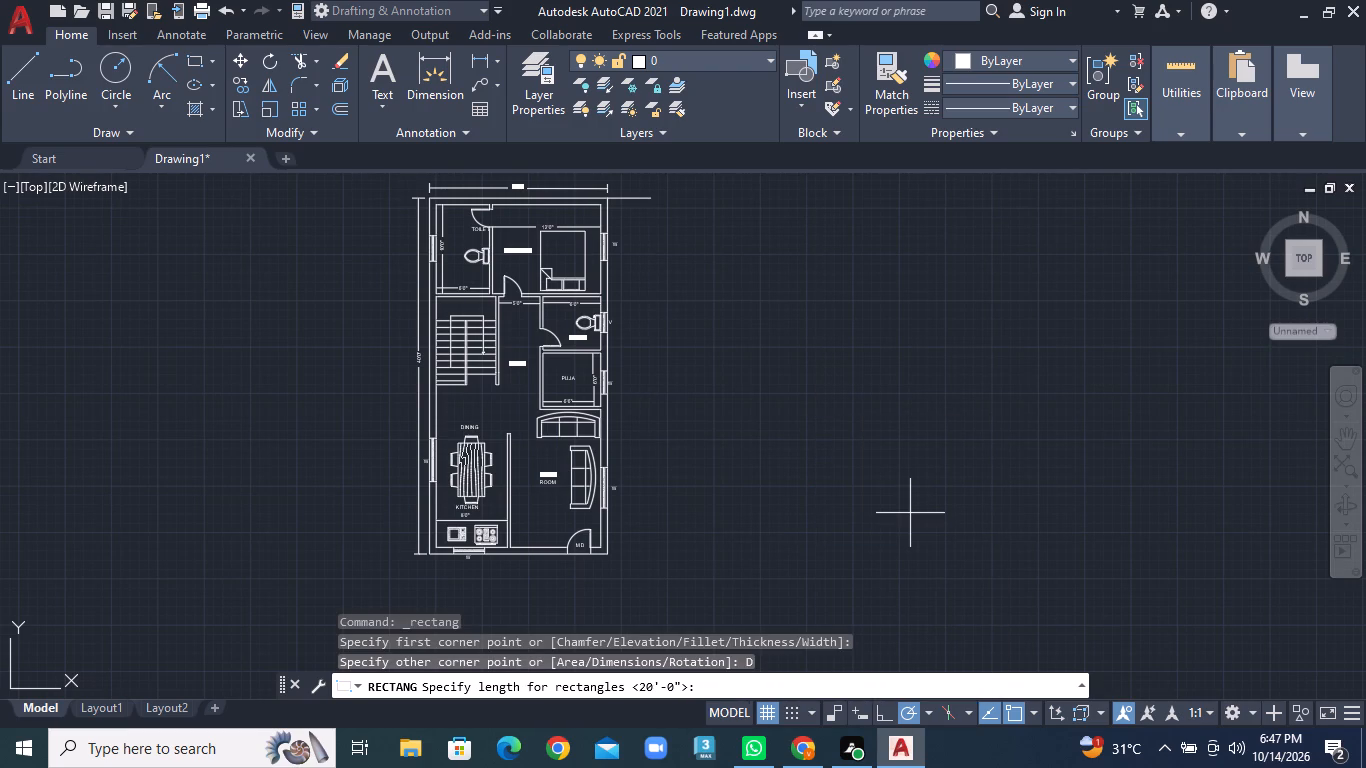
pyautogui.write("20'")
pyautogui.press('Return')
pyautogui.write("40'")
pyautogui.press('Return')
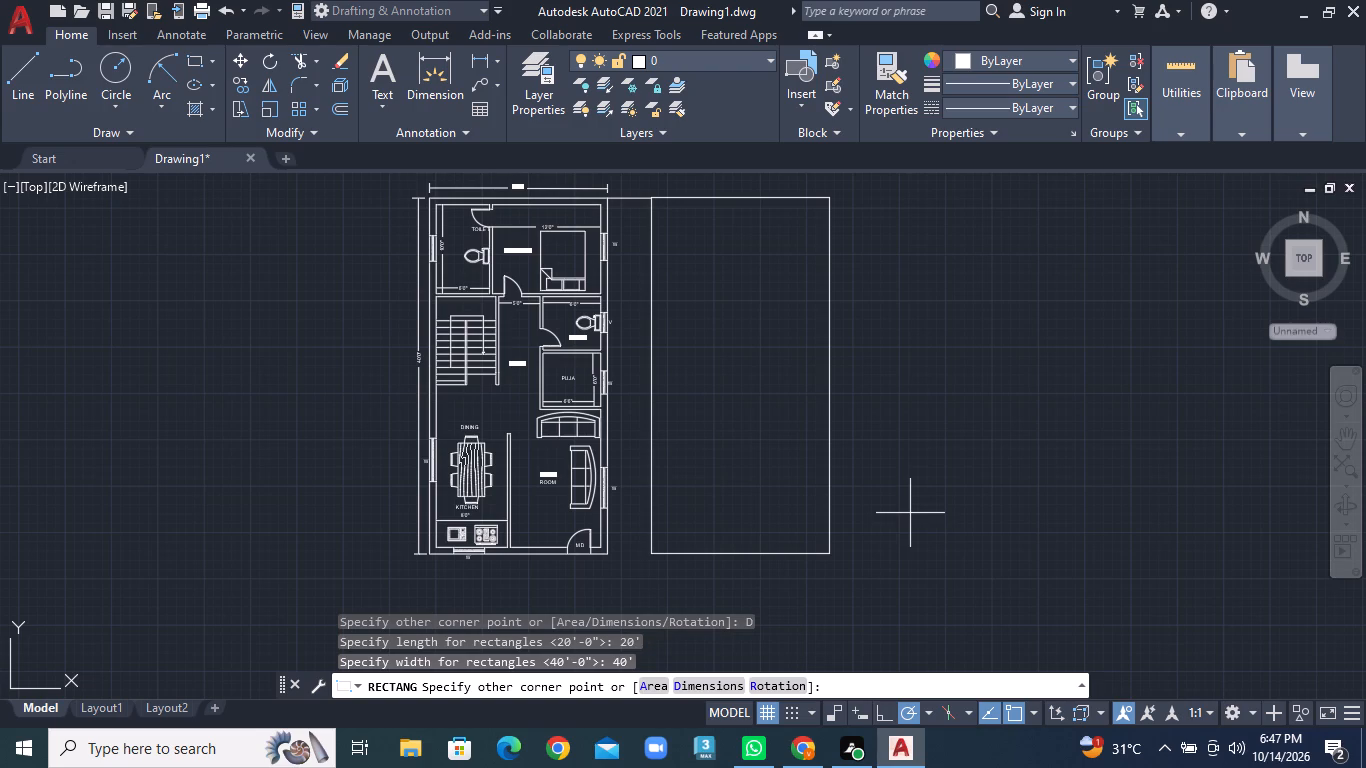
pyautogui.click(910, 513)
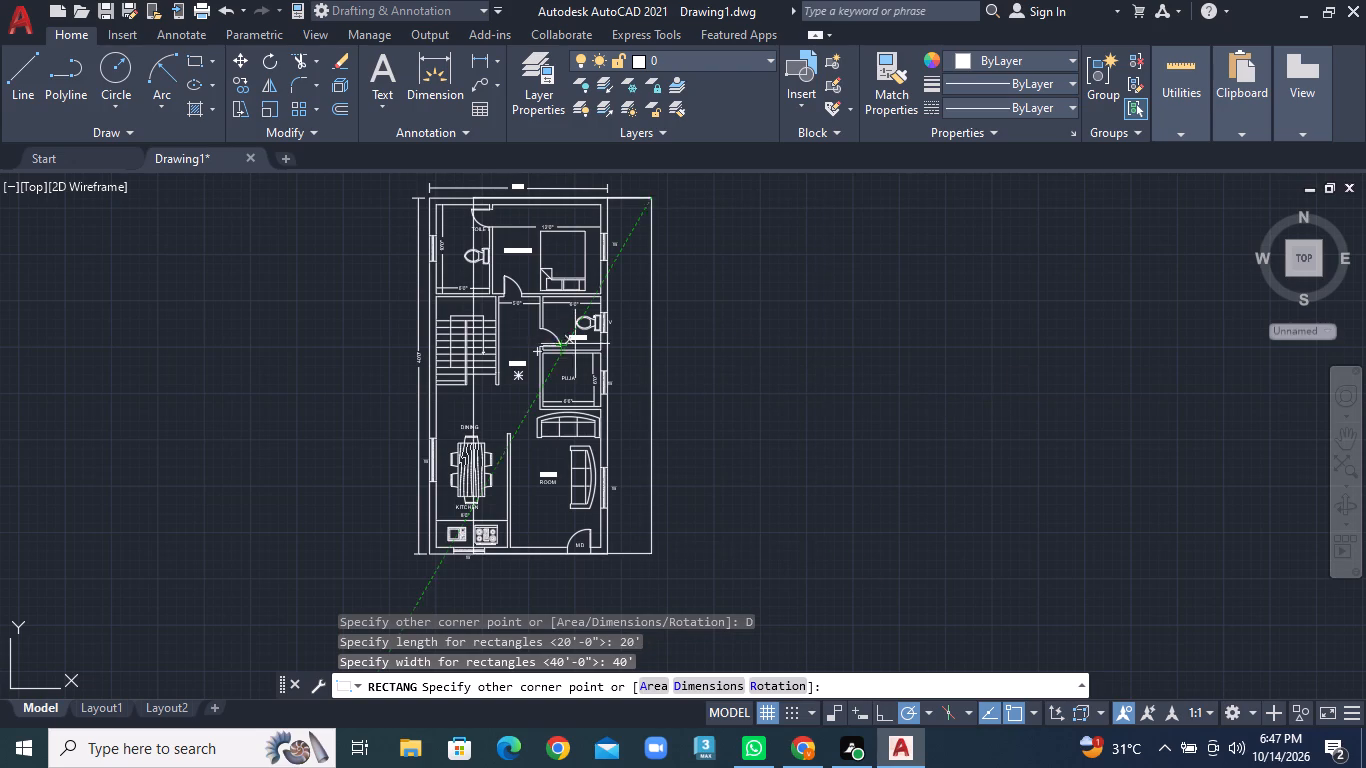
pyautogui.click(1091, 361)
# Offset the new rectangle 9" inward to form the outer walls.
pyautogui.click(341, 108)
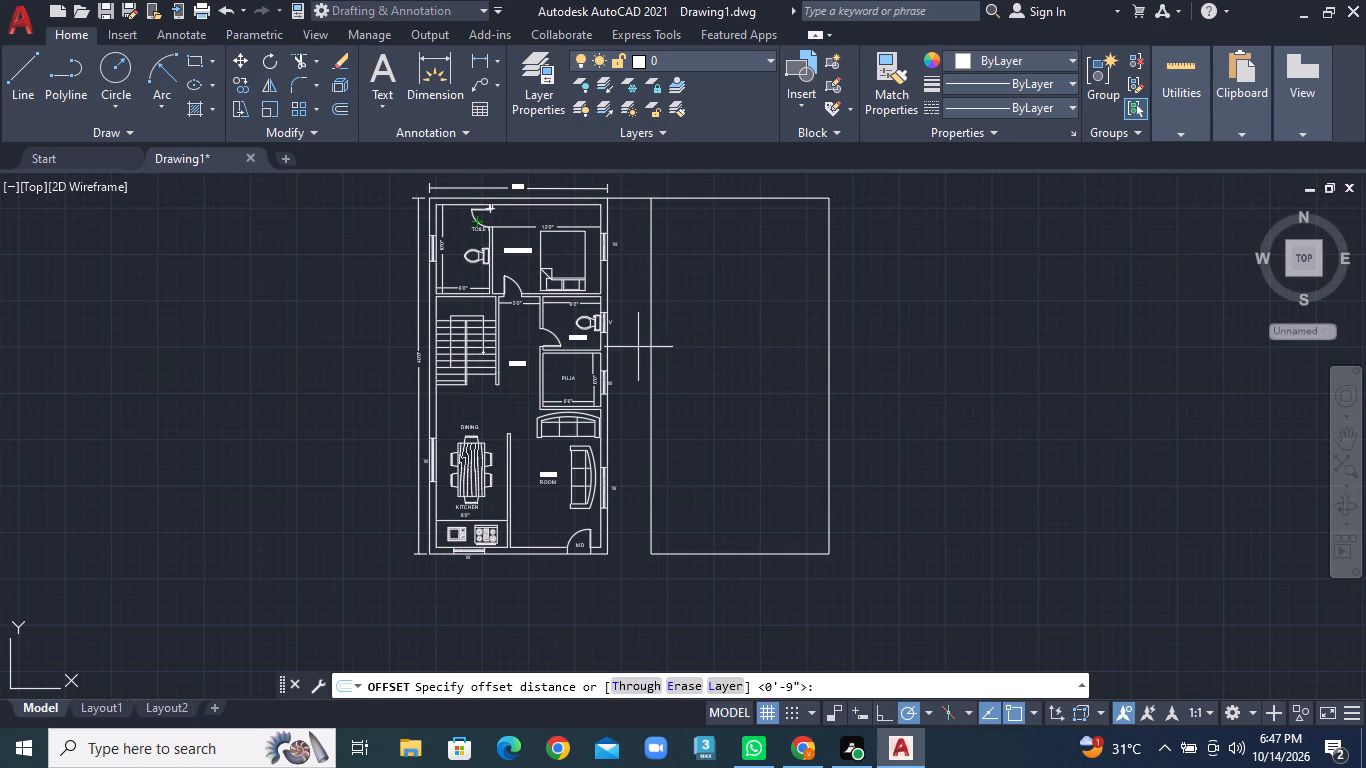
pyautogui.write('9"')
pyautogui.press('Return')
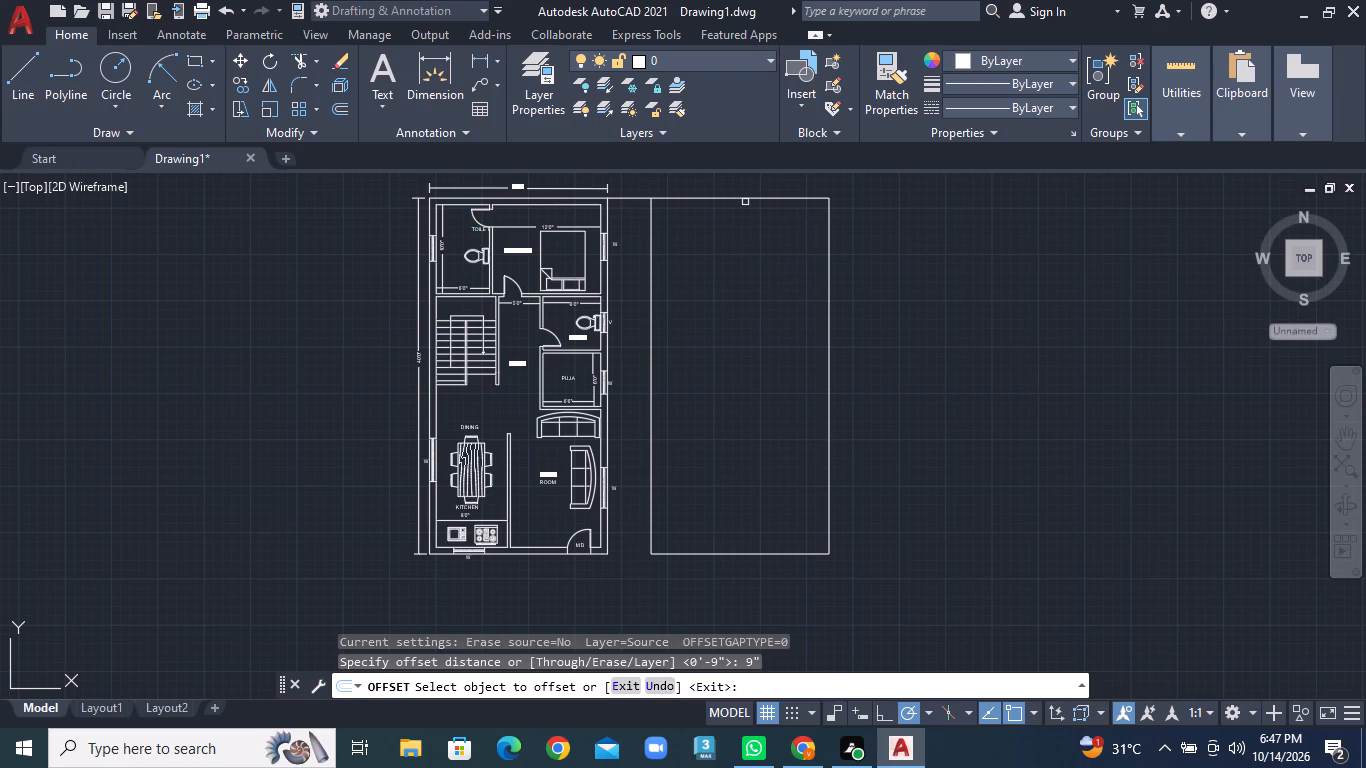
pyautogui.click(736, 199)
pyautogui.click(733, 251)
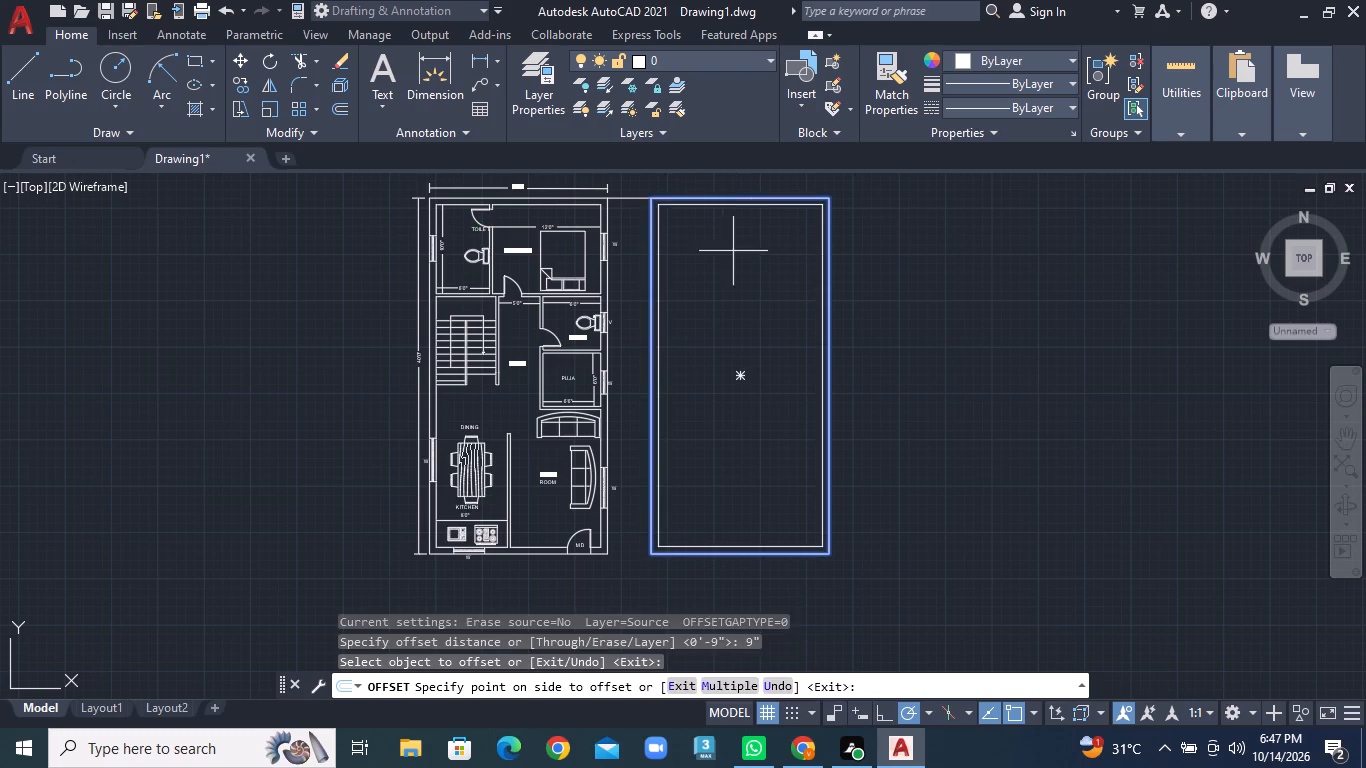
# Trim away the guide line between the existing plan and the new rectangle.
pyautogui.click(307, 60)
pyautogui.click(313, 60)
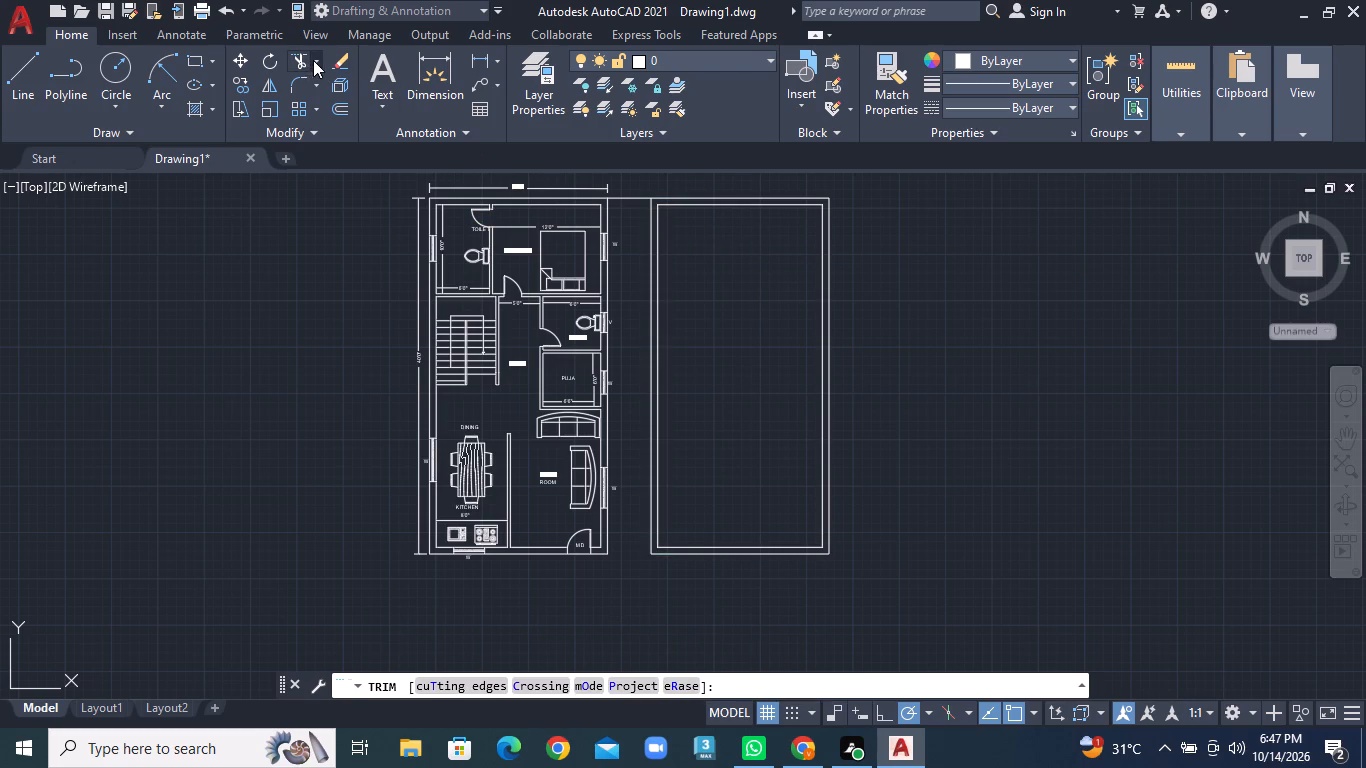
pyautogui.click(331, 108)
pyautogui.click(314, 65)
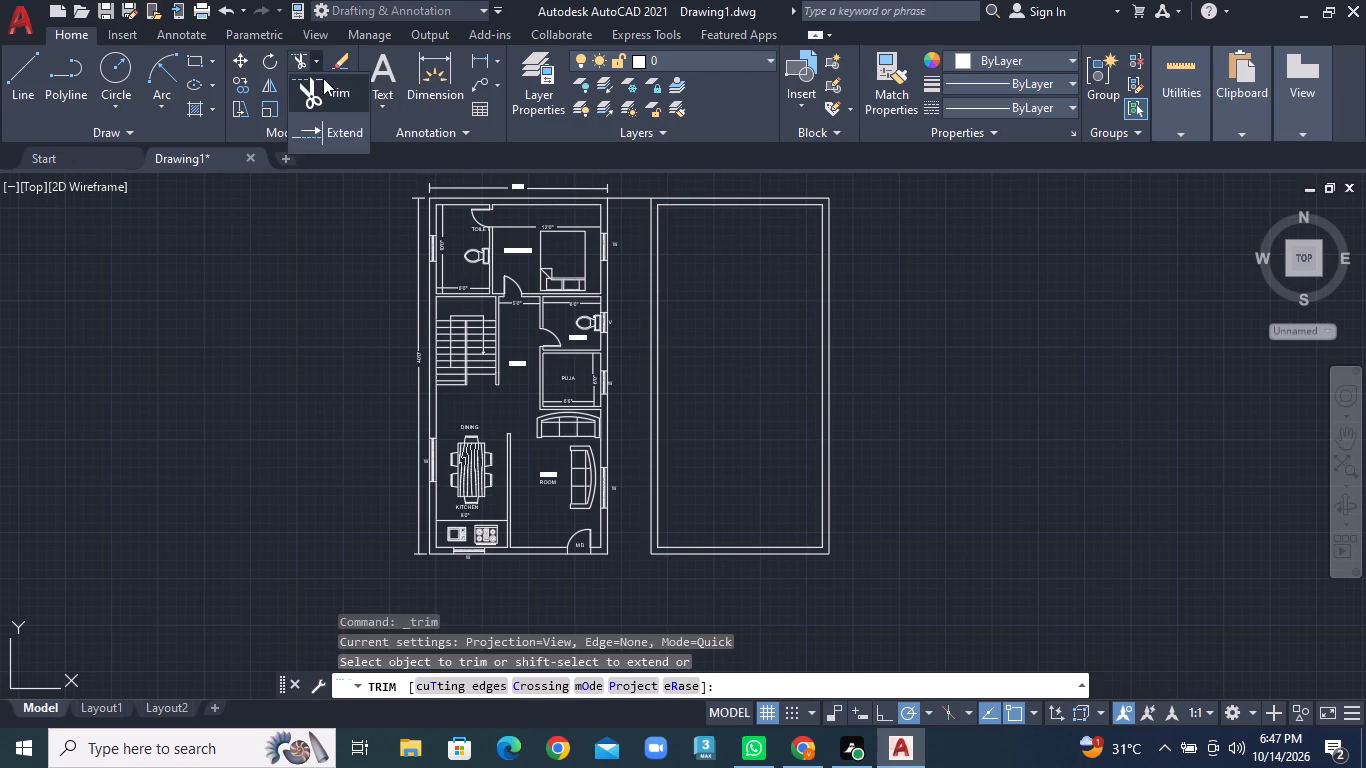
pyautogui.click(324, 78)
pyautogui.click(628, 210)
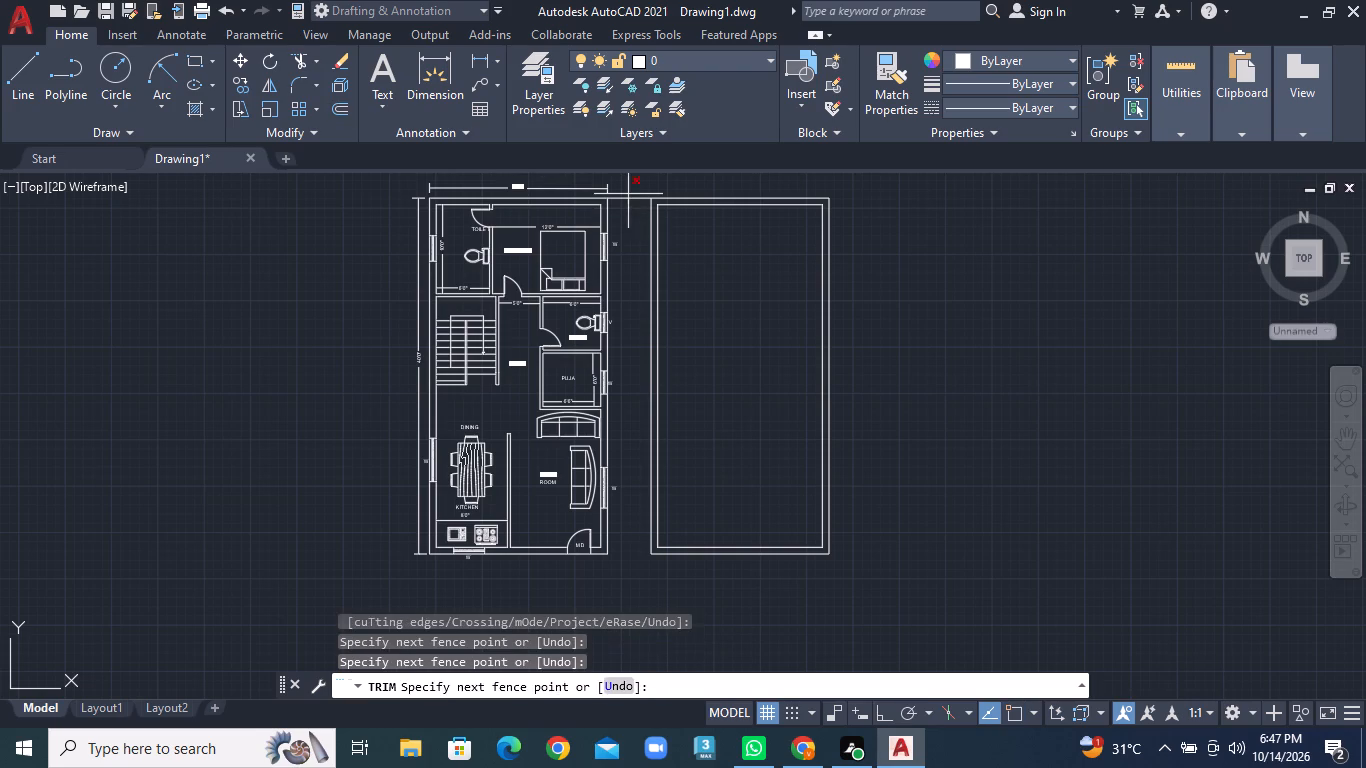
pyautogui.click(628, 188)
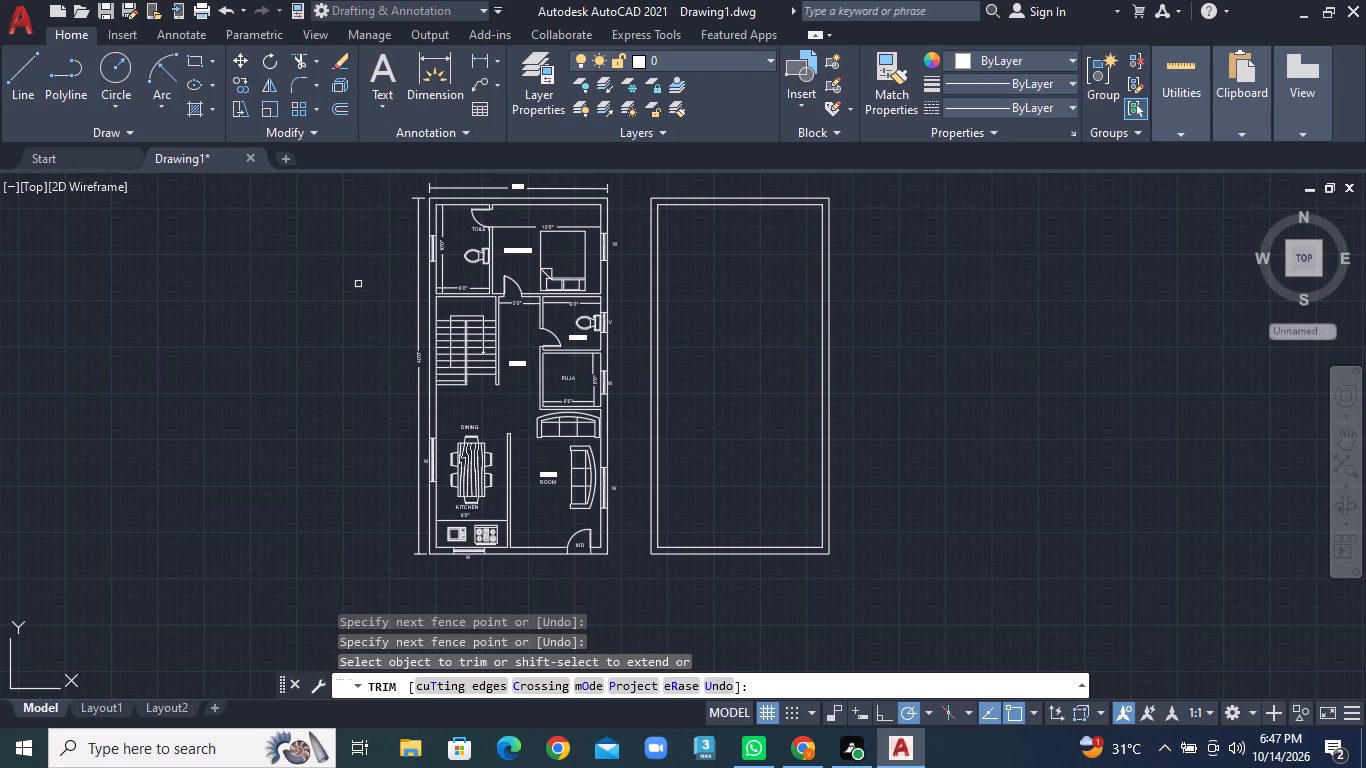
pyautogui.press('Escape')
# Explode the inner wall rectangle of the new plan into separate lines.
pyautogui.press('x')
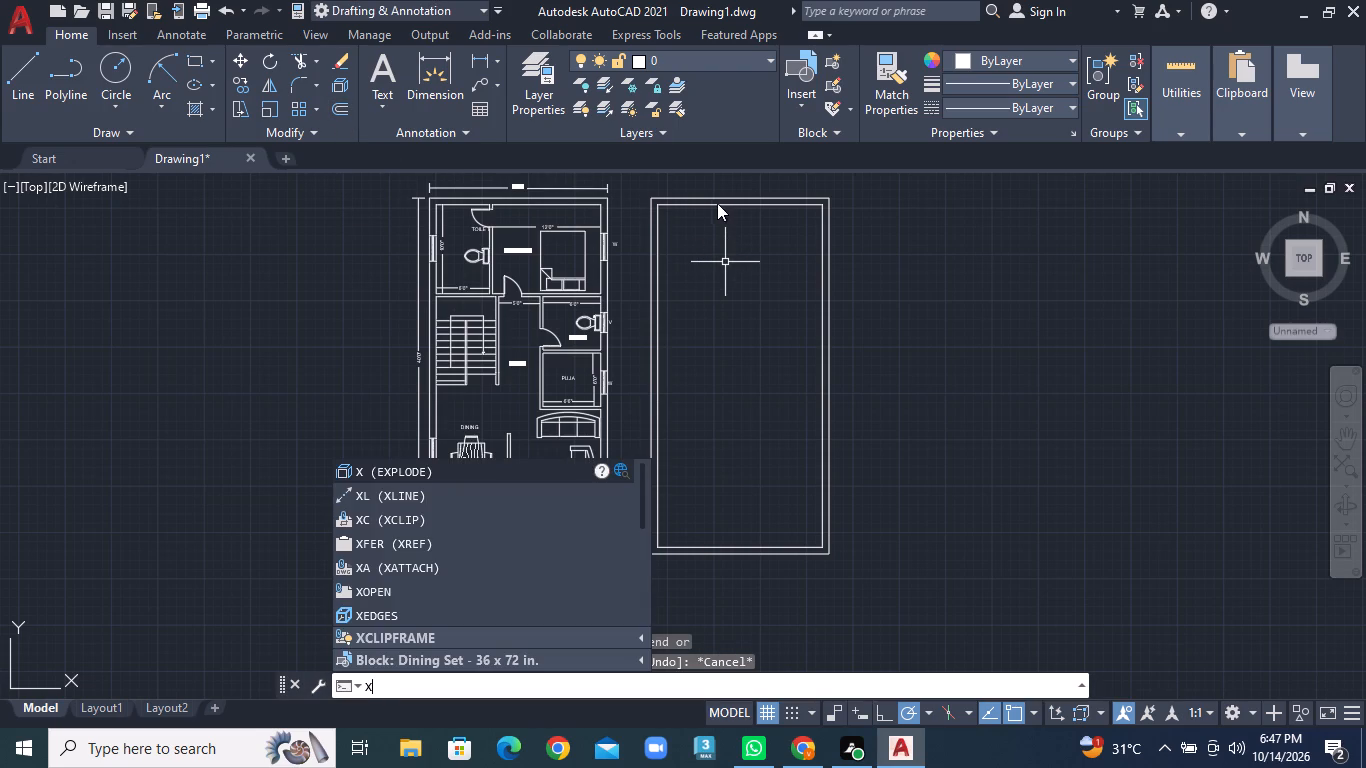
pyautogui.press('Return')
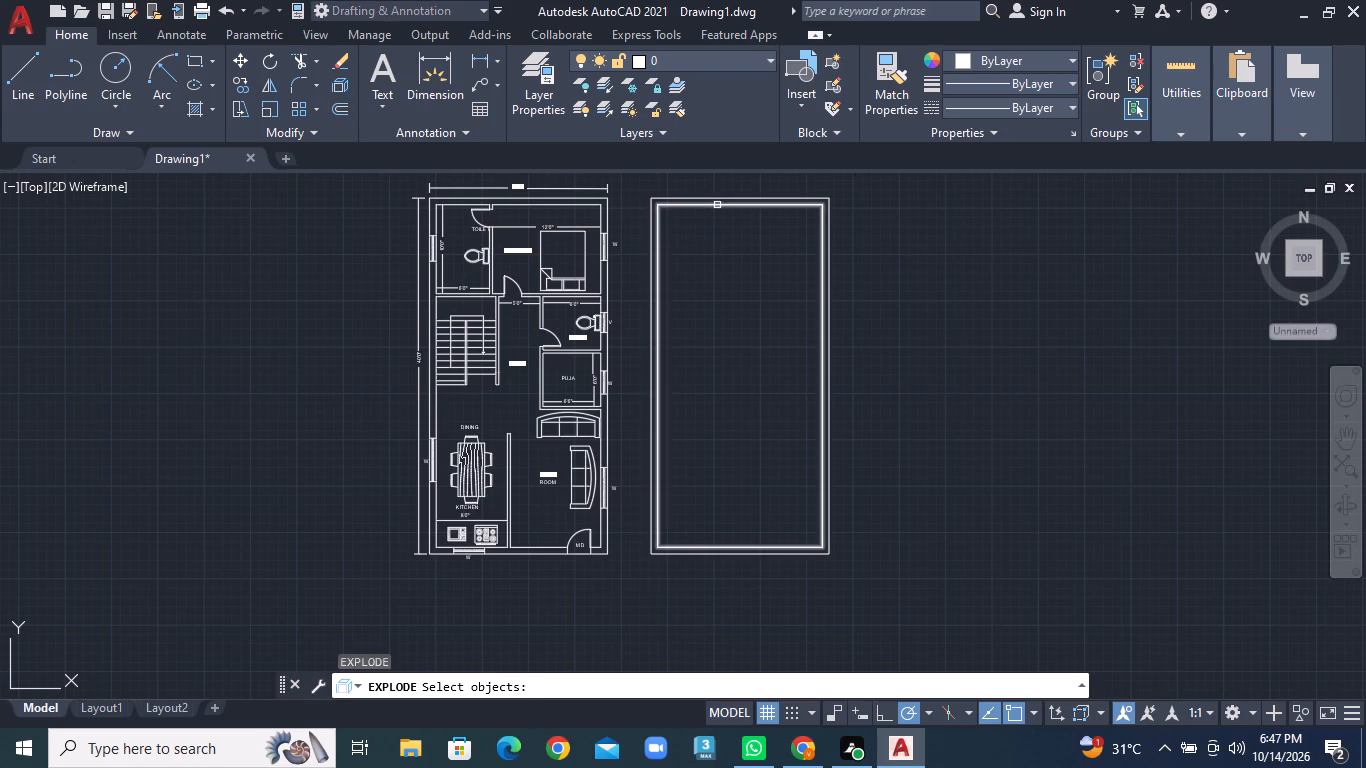
pyautogui.click(717, 205)
pyautogui.press('Return')
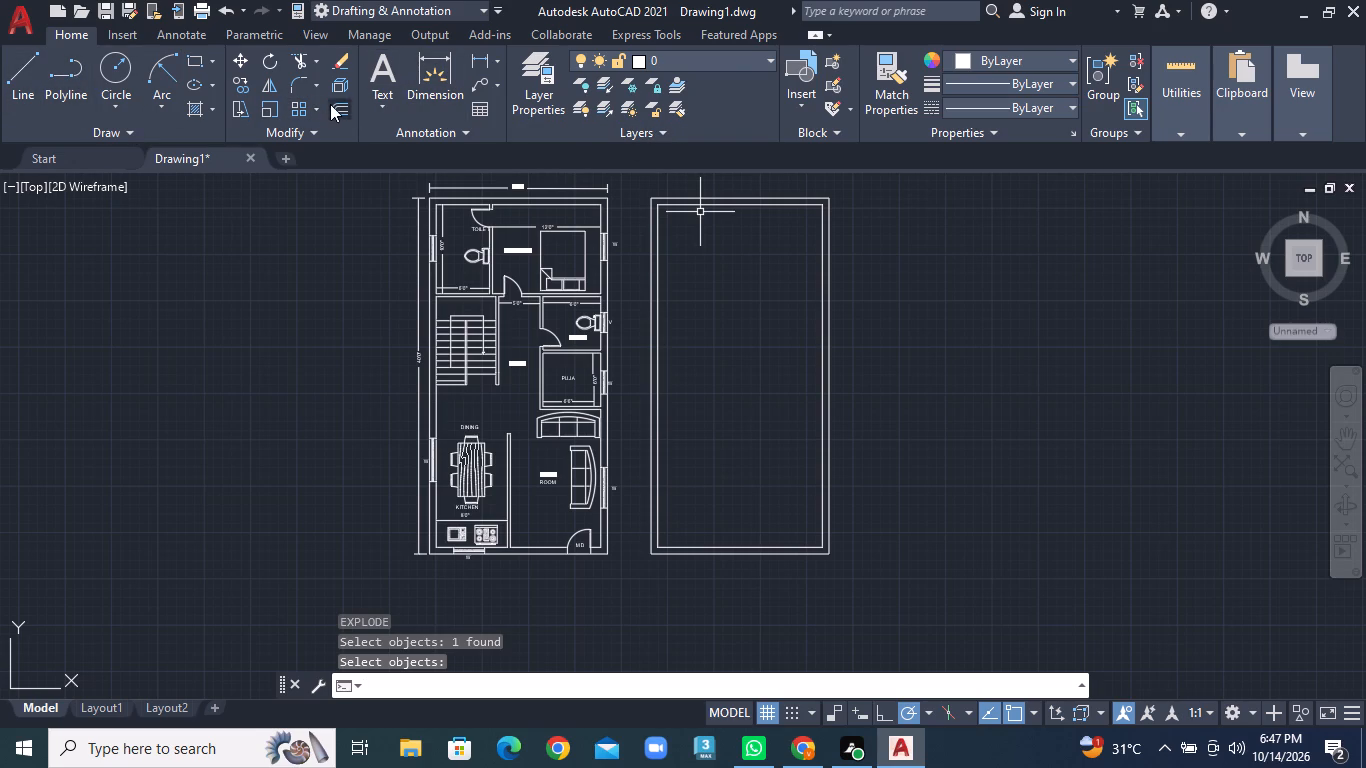
# Offset the new plan's inner top wall line 10' downward into the interior.
pyautogui.doubleClick(342, 109)
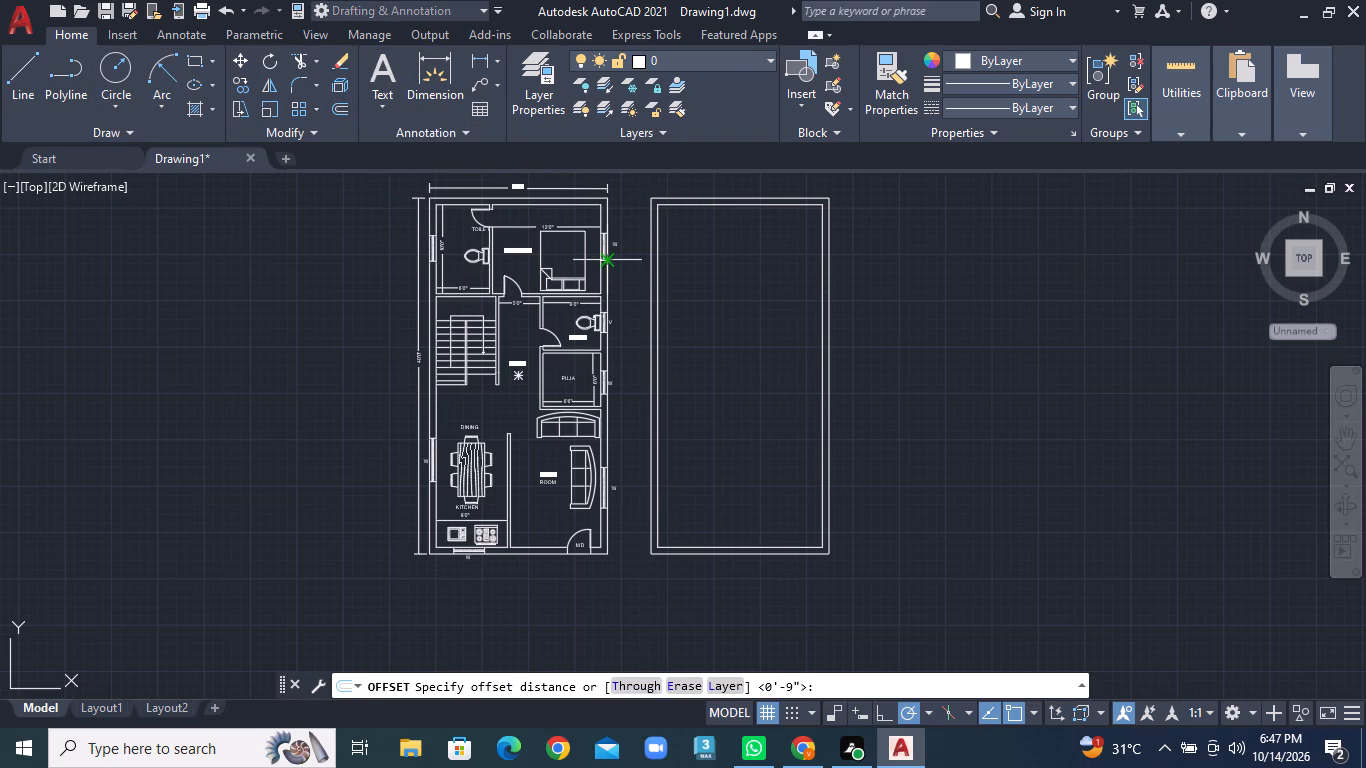
pyautogui.press('1')
pyautogui.write("0'")
pyautogui.press('Return')
pyautogui.scroll(2, 873, 200)
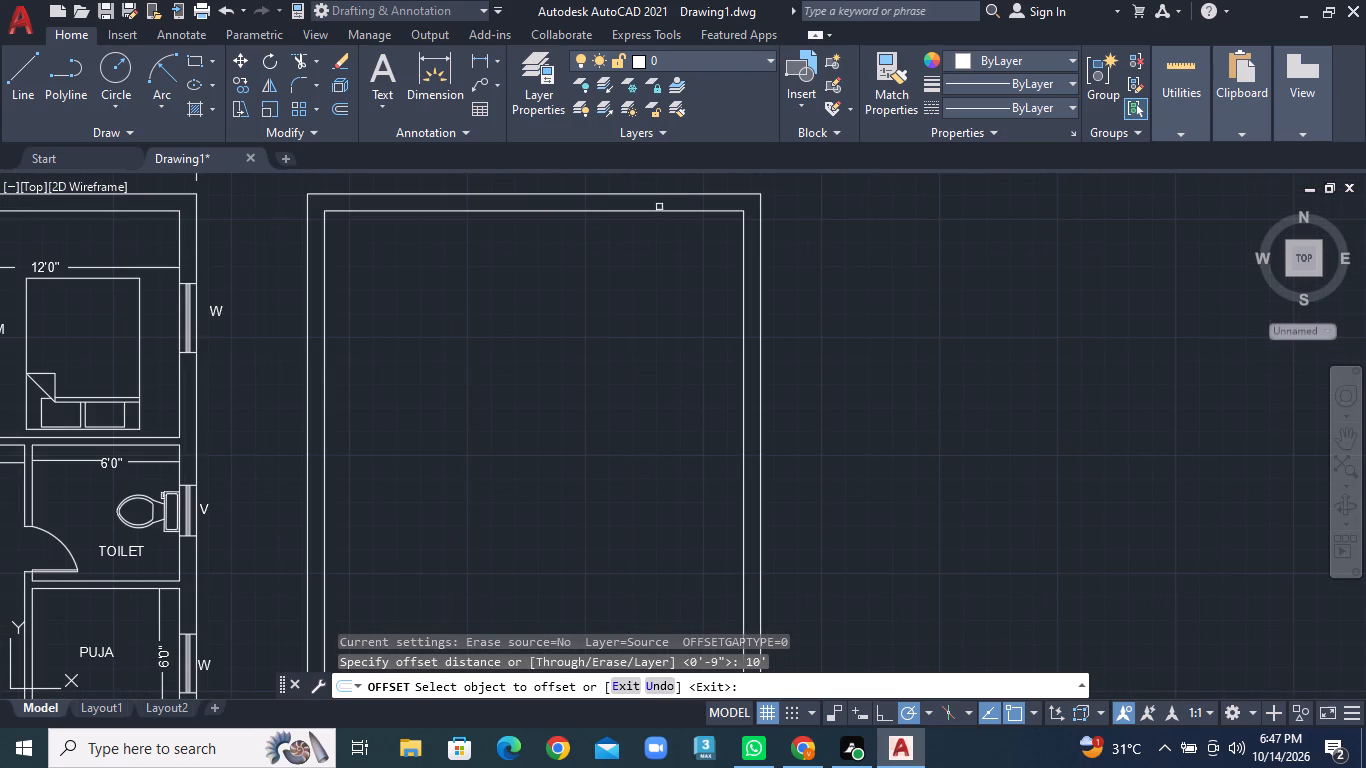
pyautogui.click(655, 212)
pyautogui.click(622, 338)
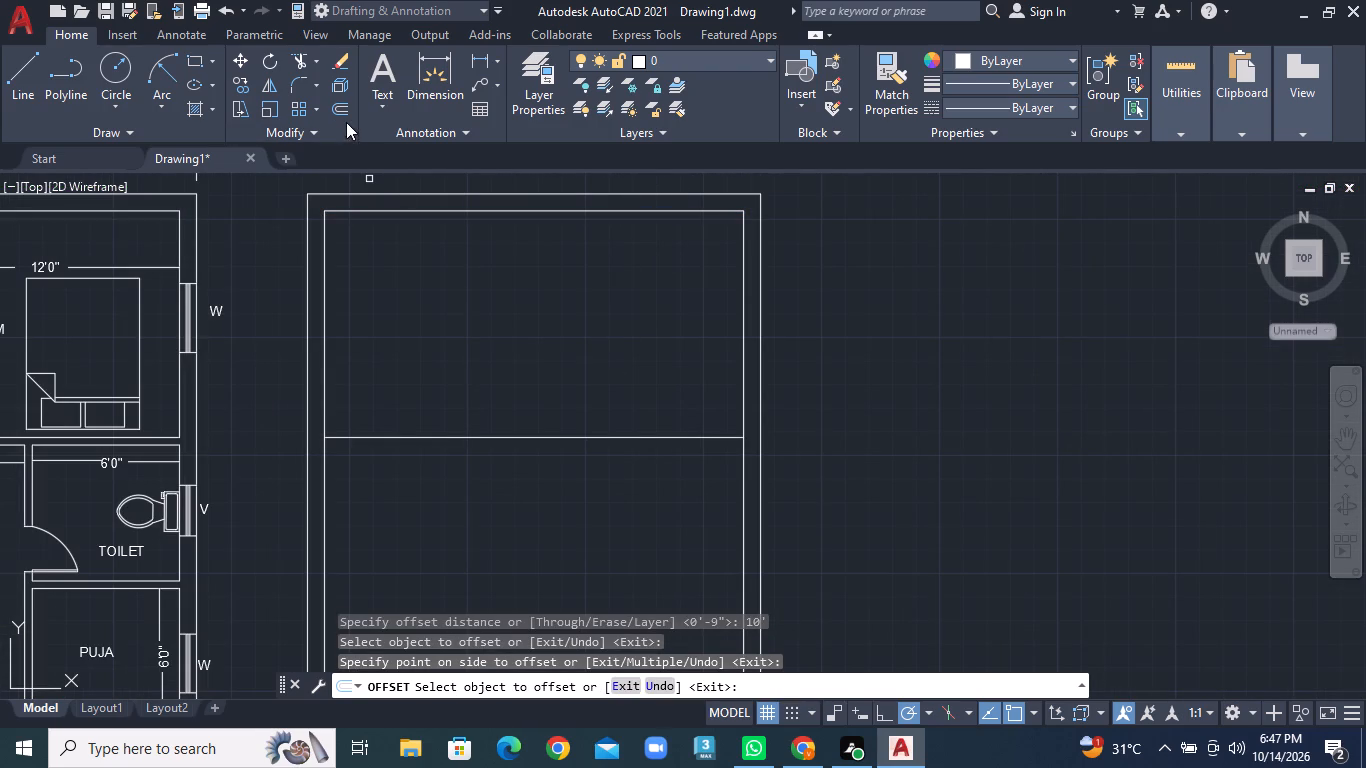
# Offset the new plan's horizontal partition line 4" downward to form the wall thickness.
pyautogui.click(342, 106)
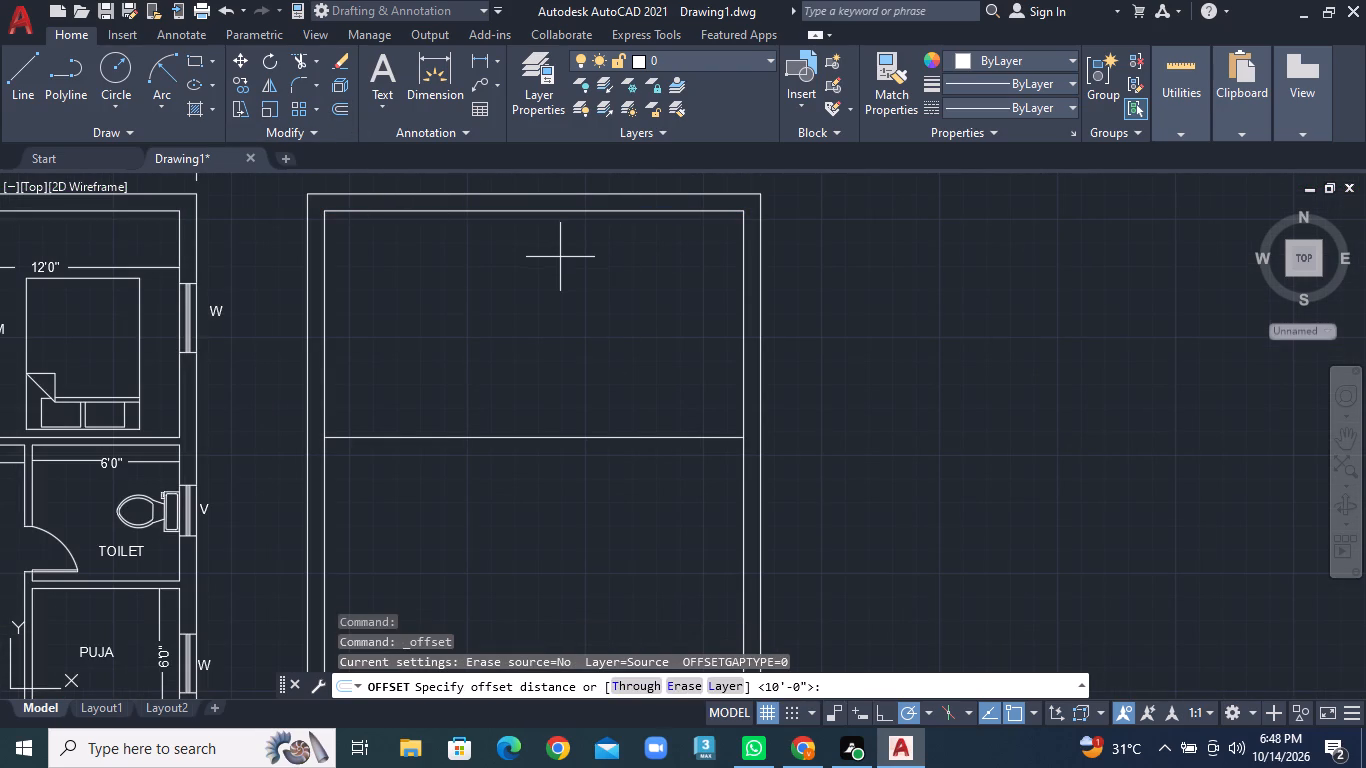
pyautogui.press('4')
pyautogui.hotkey('shift', '"')
pyautogui.press('Return')
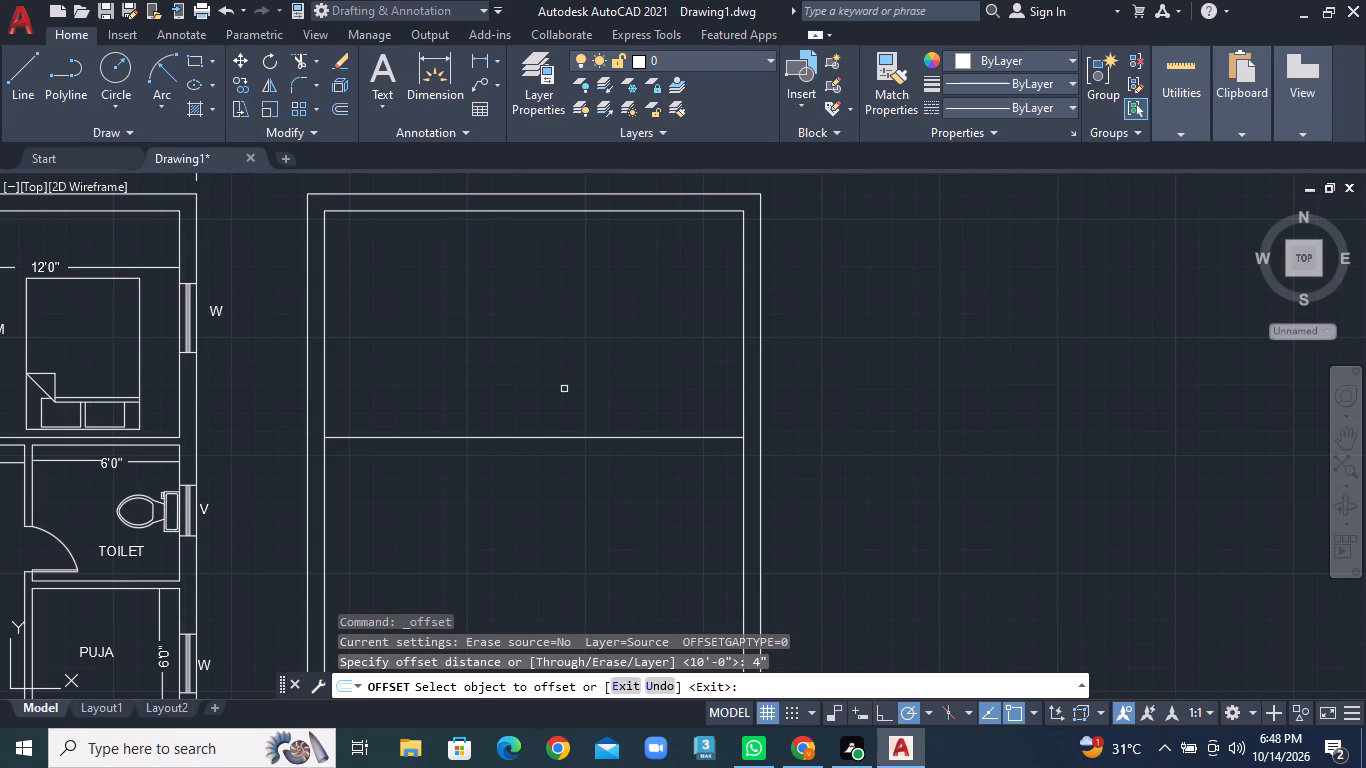
pyautogui.click(568, 437)
pyautogui.click(568, 471)
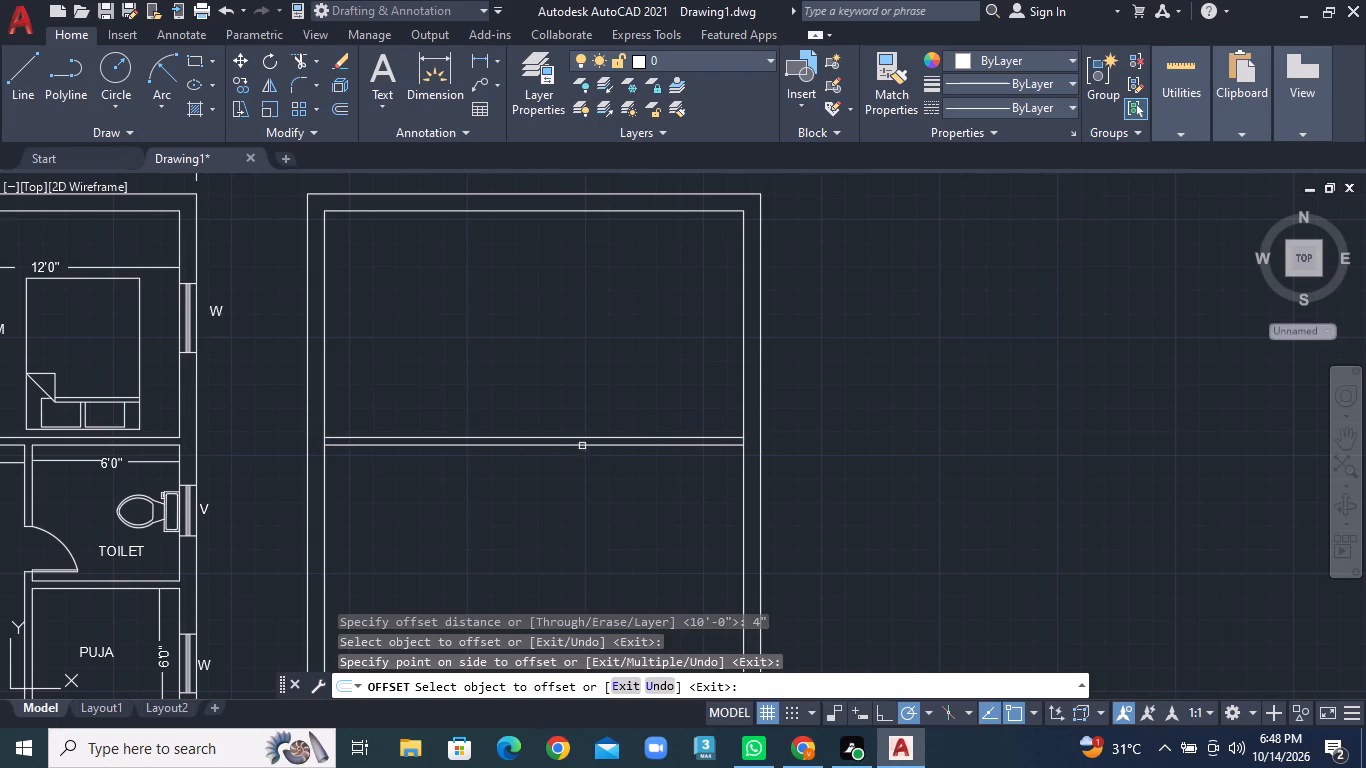
# Offset the new plan's inner left wall line 6' to the right into the interior.
pyautogui.scroll(-2, 531, 322)
pyautogui.moveTo(532, 498); pyautogui.dragTo(547, 341, button='middle')
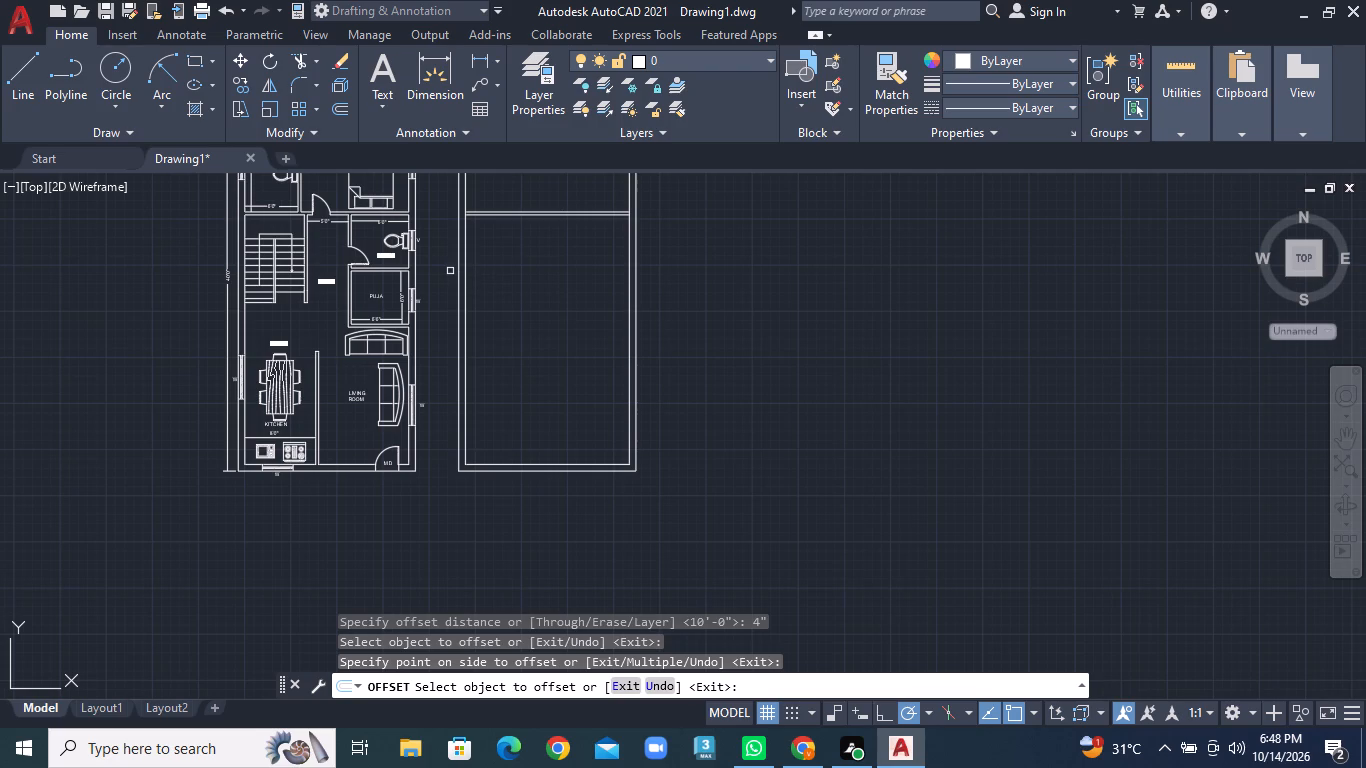
pyautogui.scroll(-2, 519, 338)
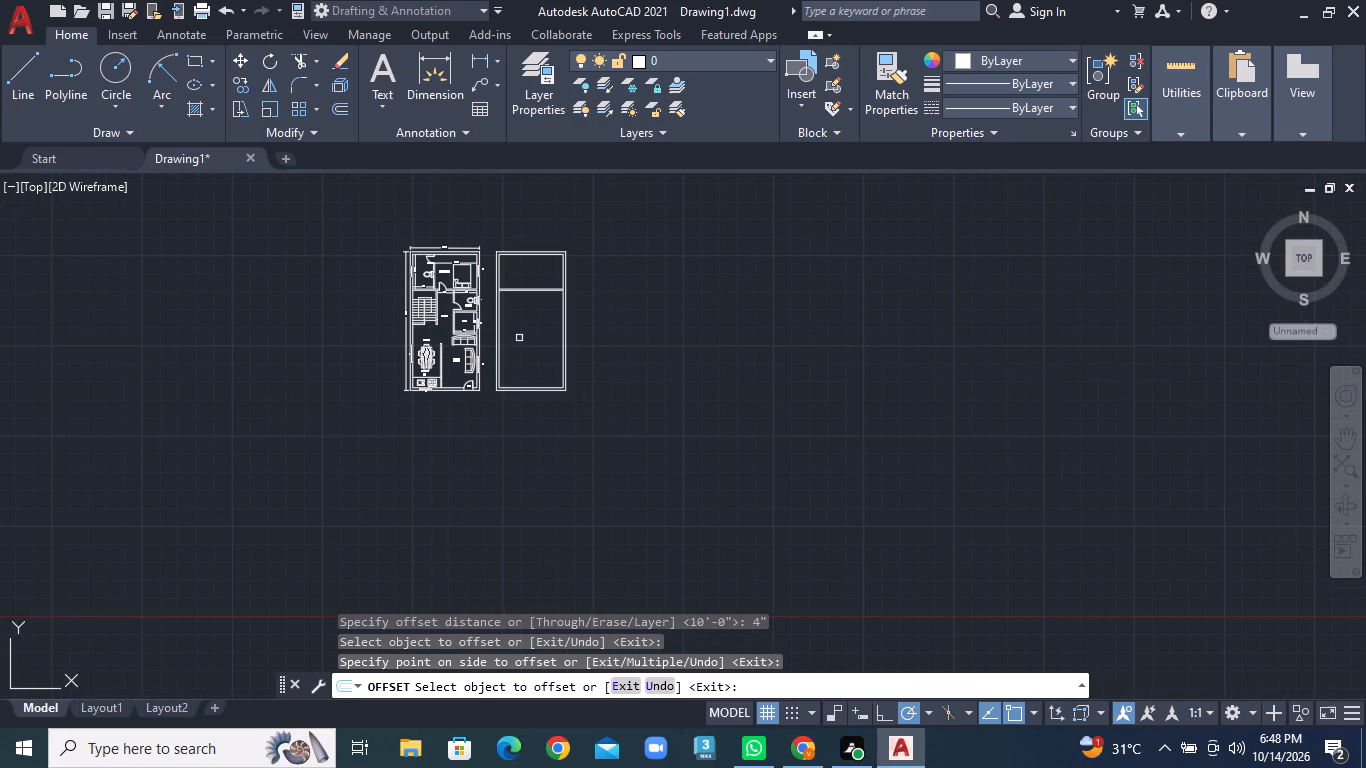
pyautogui.scroll(2, 519, 338)
pyautogui.scroll(-4, 519, 338)
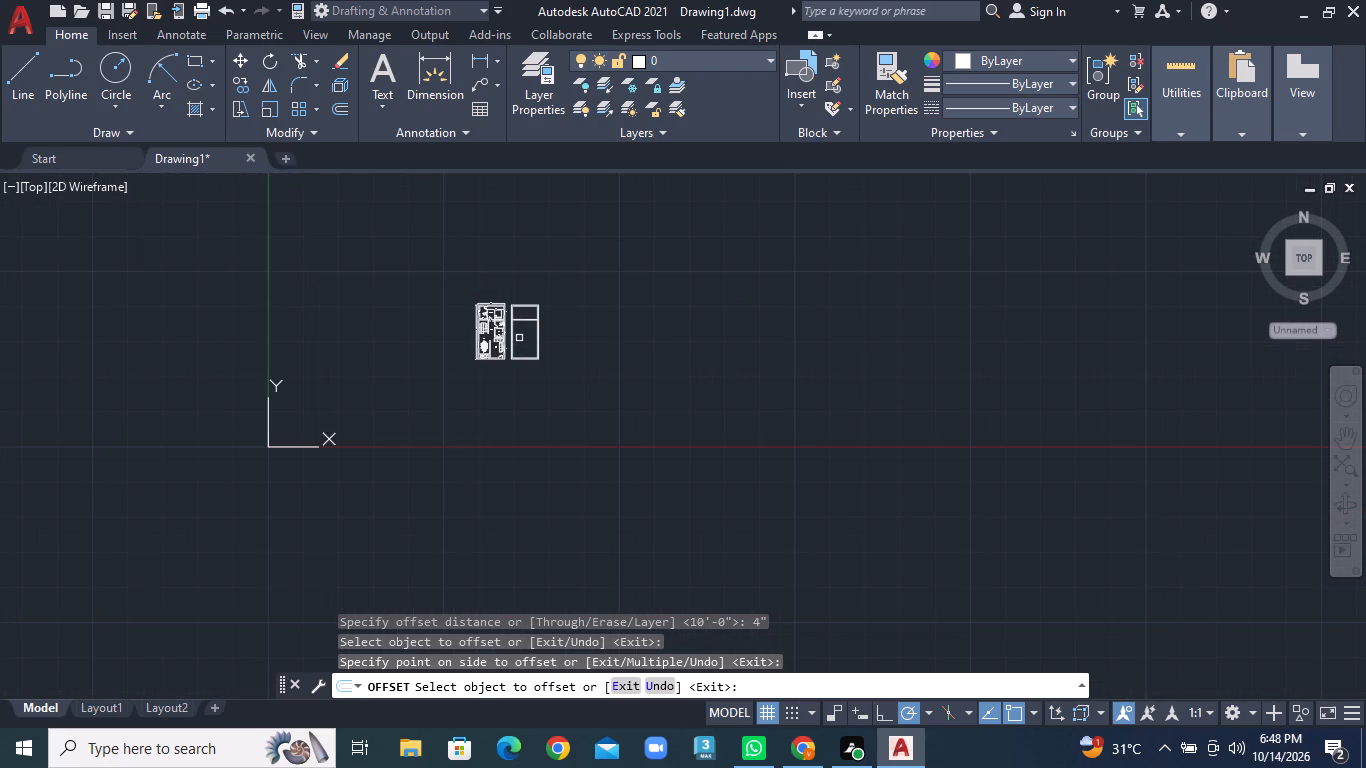
pyautogui.scroll(3, 480, 359)
pyautogui.scroll(2, 548, 313)
pyautogui.moveTo(558, 301); pyautogui.dragTo(480, 465, button='middle')
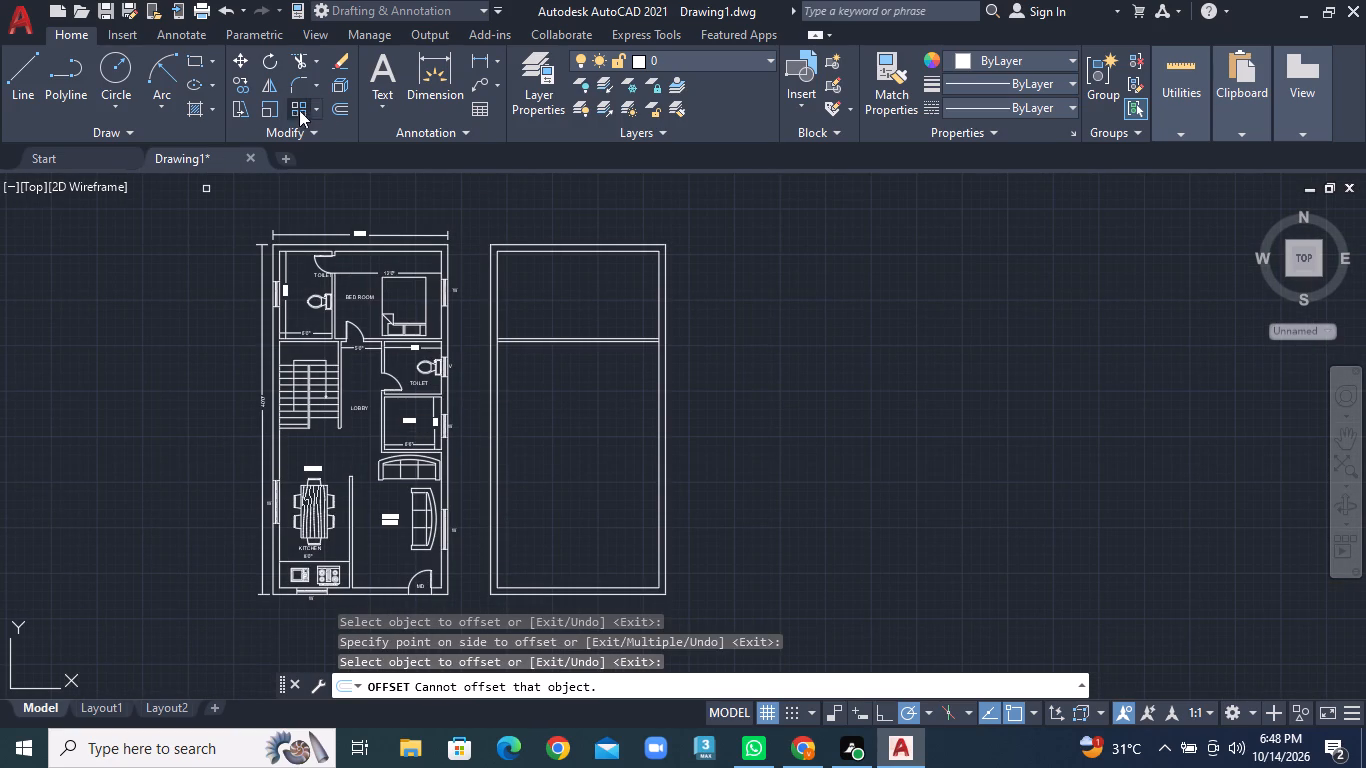
pyautogui.click(338, 107)
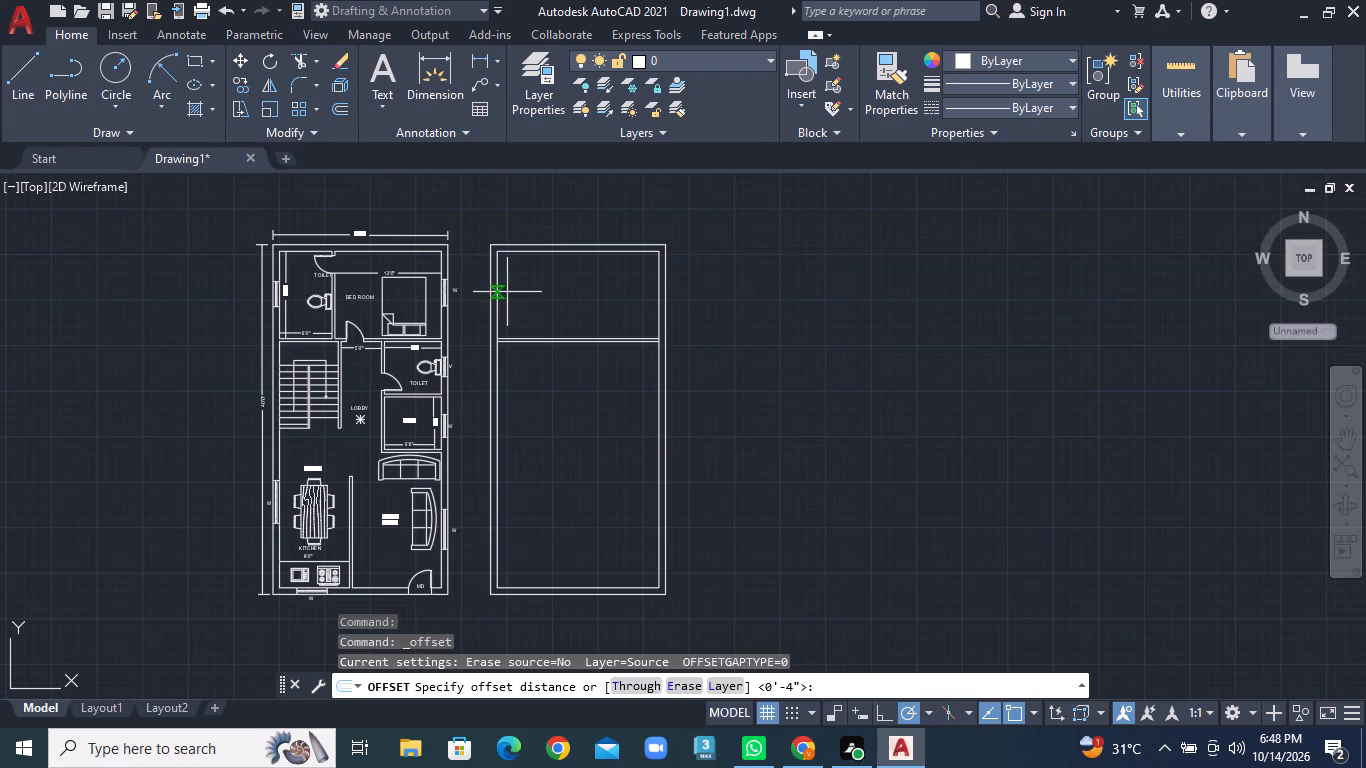
pyautogui.press('6')
pyautogui.press("'")
pyautogui.press('Return')
pyautogui.click(497, 287)
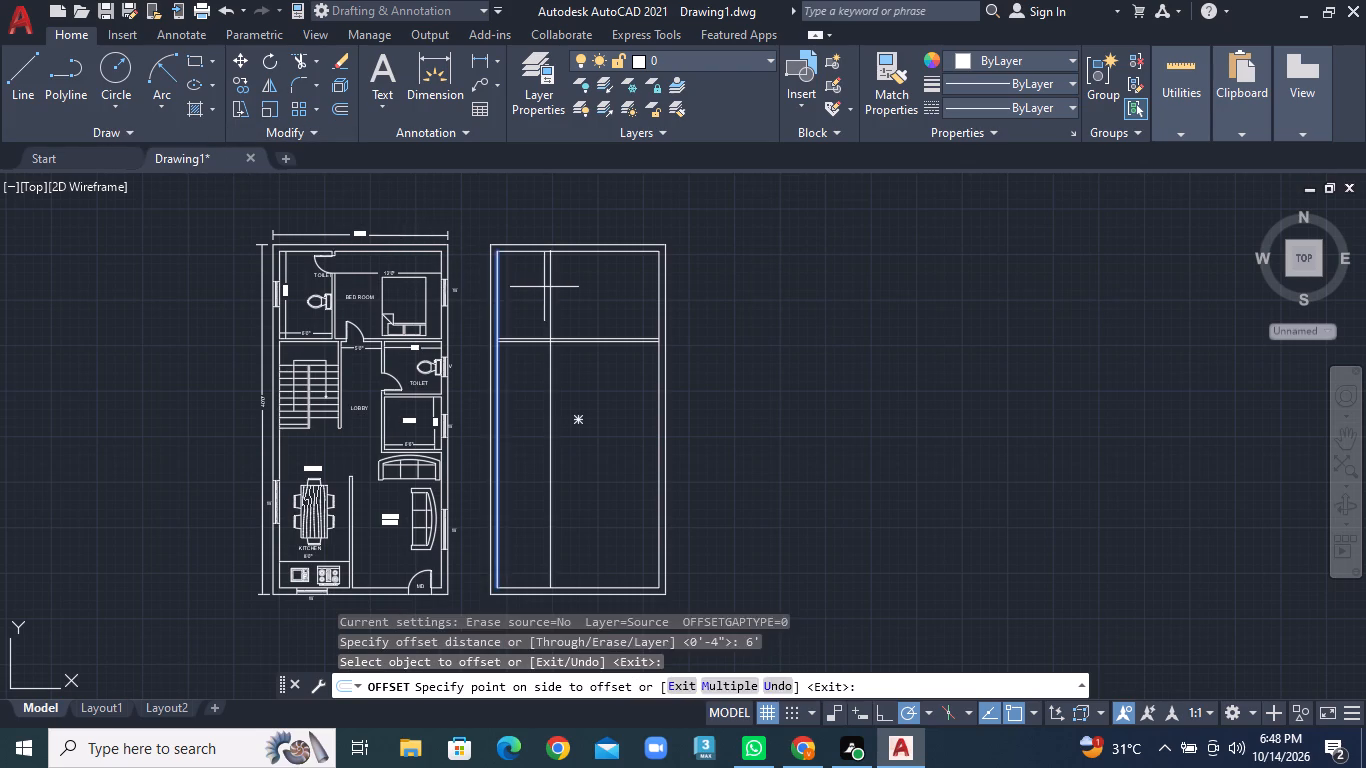
pyautogui.click(549, 287)
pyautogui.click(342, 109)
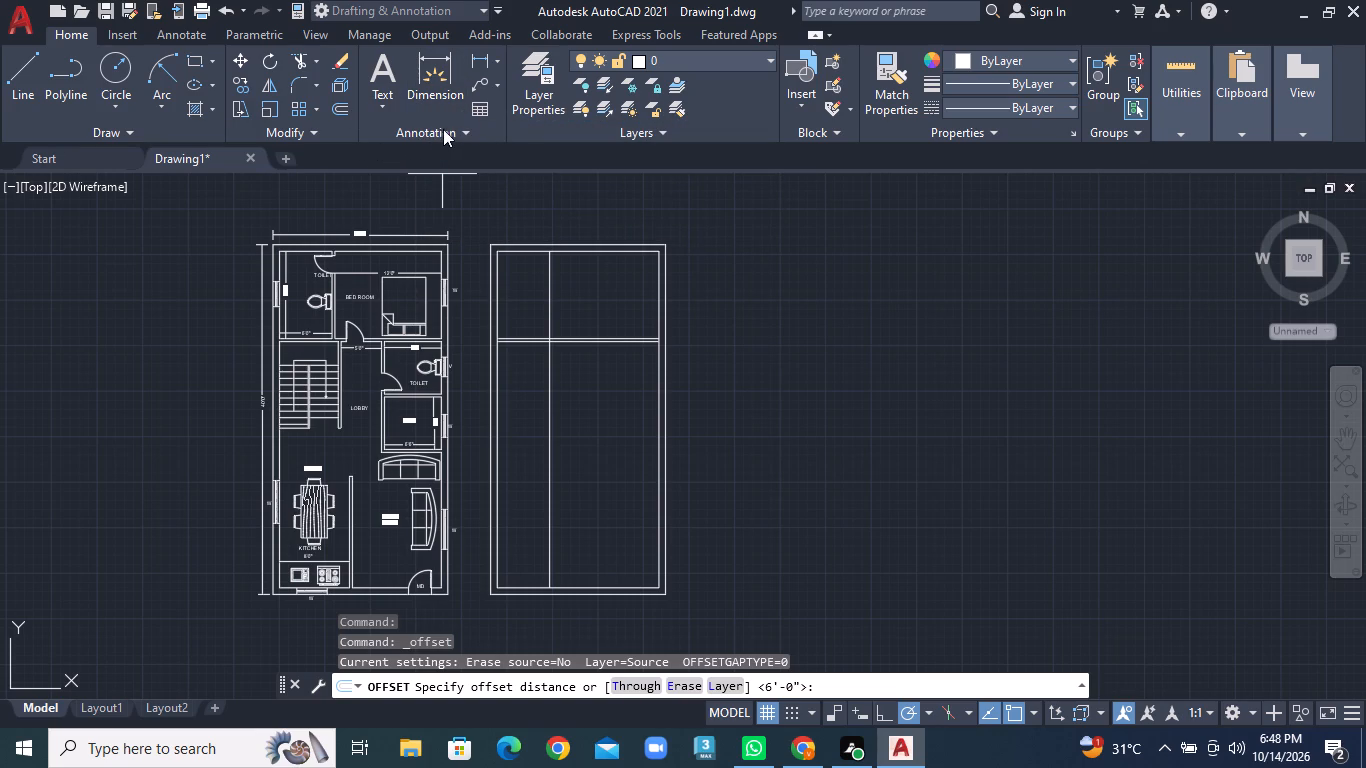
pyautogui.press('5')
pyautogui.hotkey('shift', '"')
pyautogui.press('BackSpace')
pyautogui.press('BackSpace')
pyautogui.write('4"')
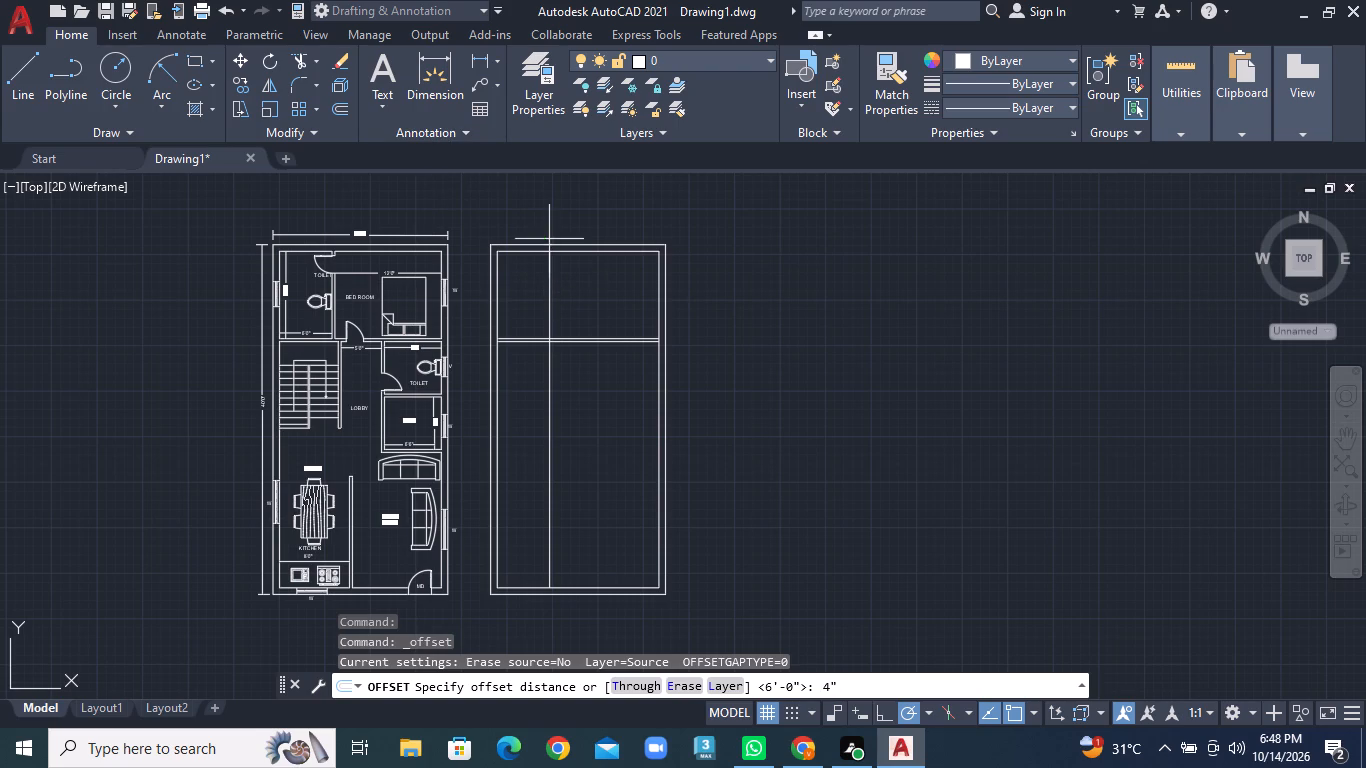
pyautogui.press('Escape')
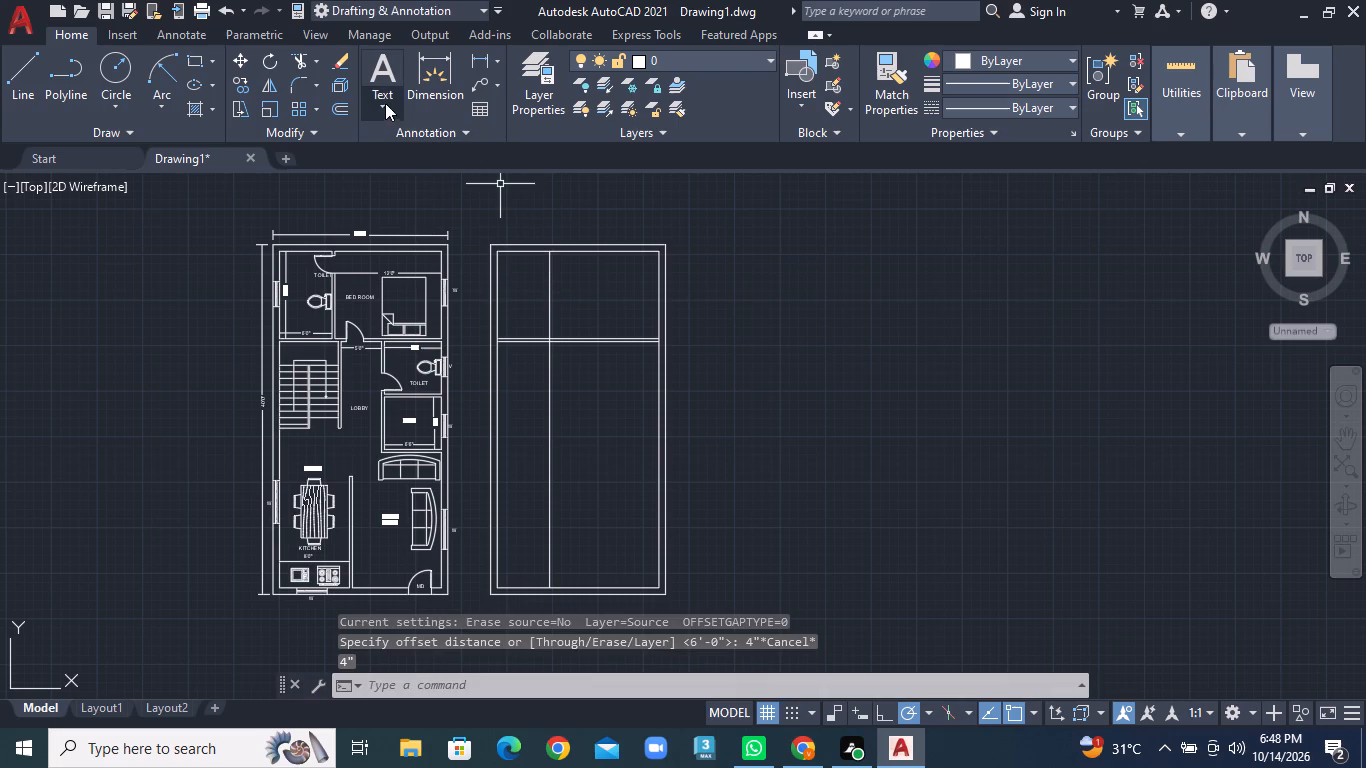
# Offset the new vertical partition line 4" to the right to form the wall thickness.
pyautogui.click(341, 109)
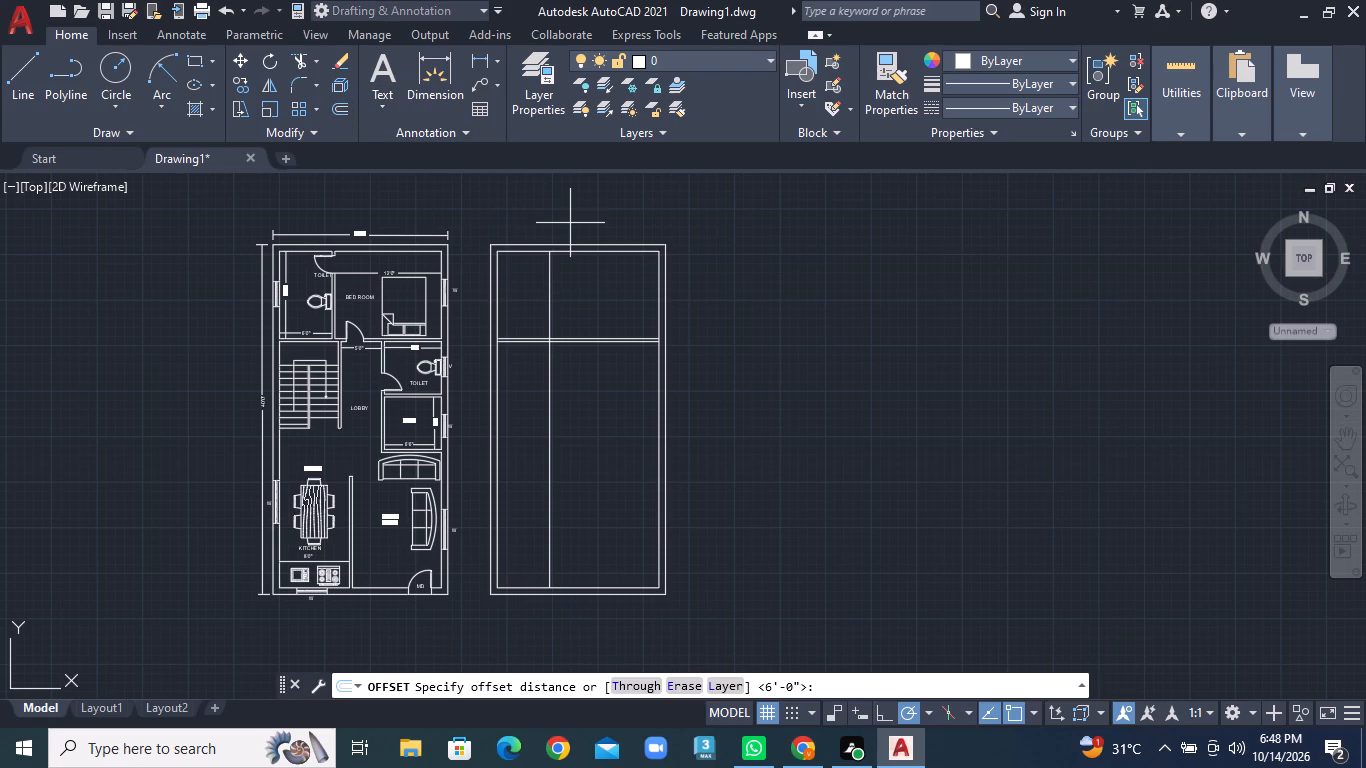
pyautogui.press('4')
pyautogui.hotkey('shift', '"')
pyautogui.press('Return')
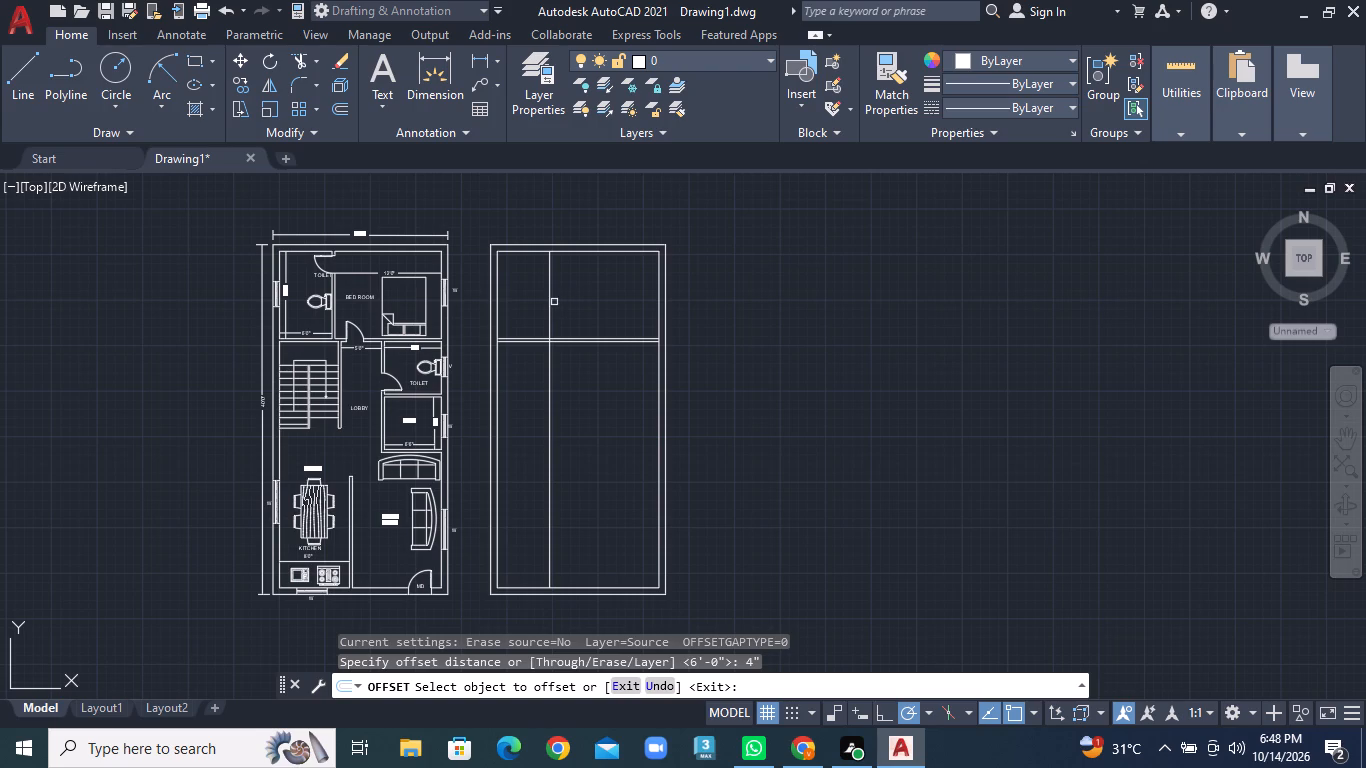
pyautogui.click(548, 301)
pyautogui.click(616, 308)
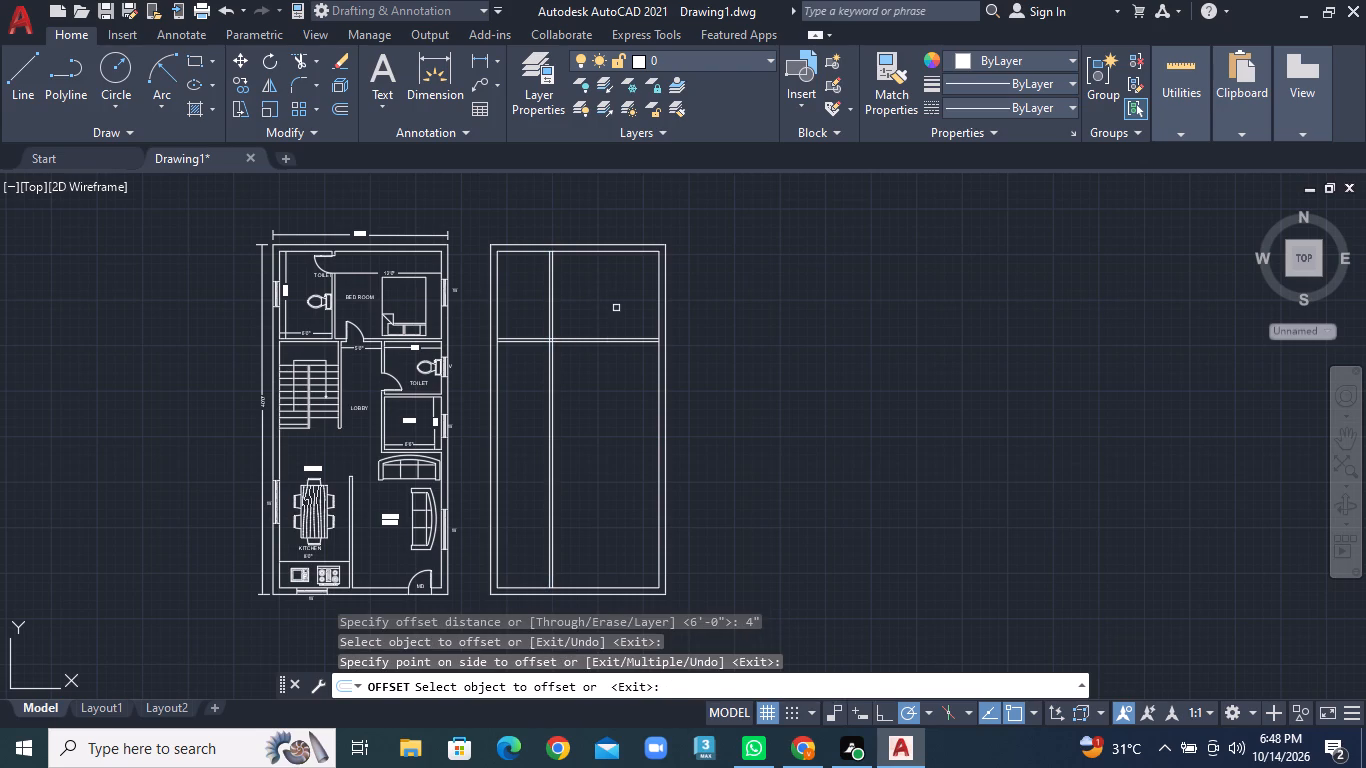
# Offset the new plan's inner bottom wall line 5'11" upward into the interior.
pyautogui.moveTo(583, 413); pyautogui.dragTo(535, 350, button='middle')
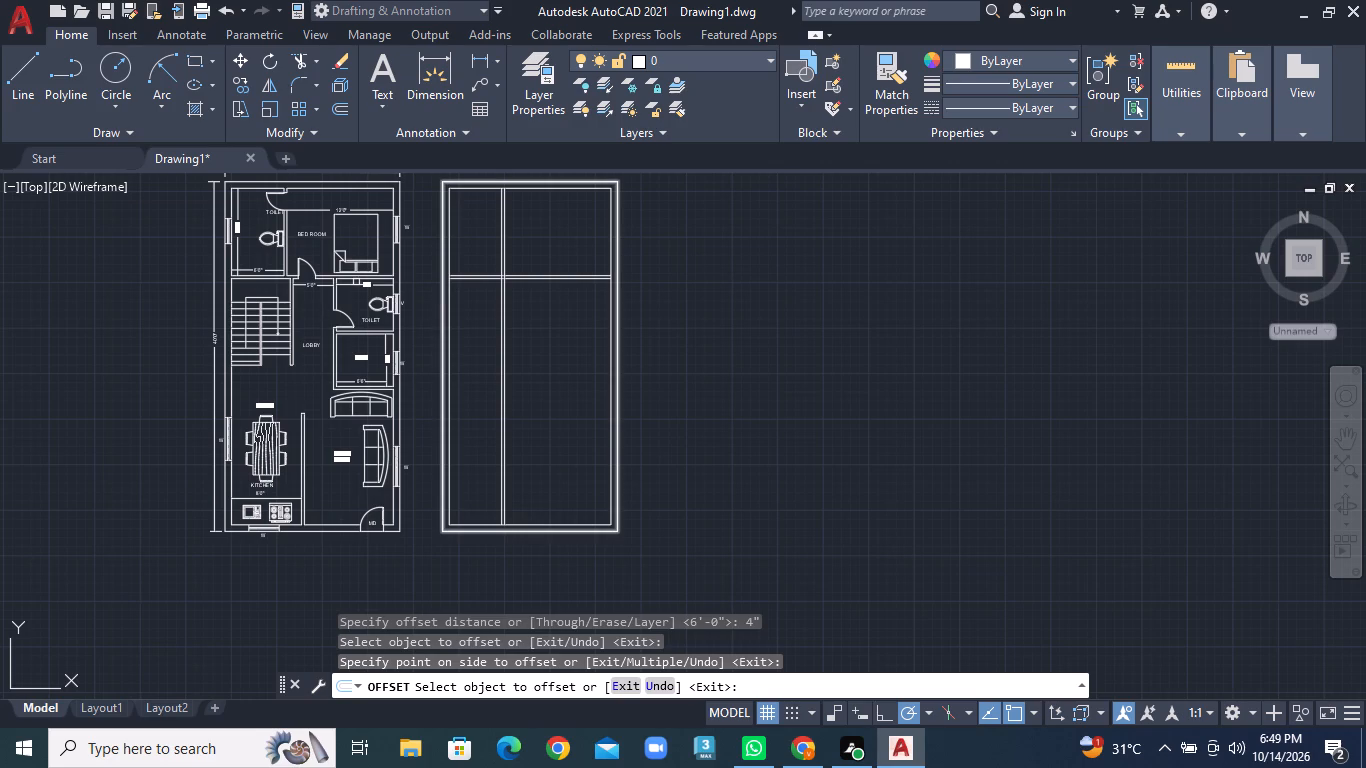
pyautogui.click(340, 108)
pyautogui.moveTo(536, 429); pyautogui.dragTo(496, 356, button='middle')
pyautogui.scroll(2, 536, 429)
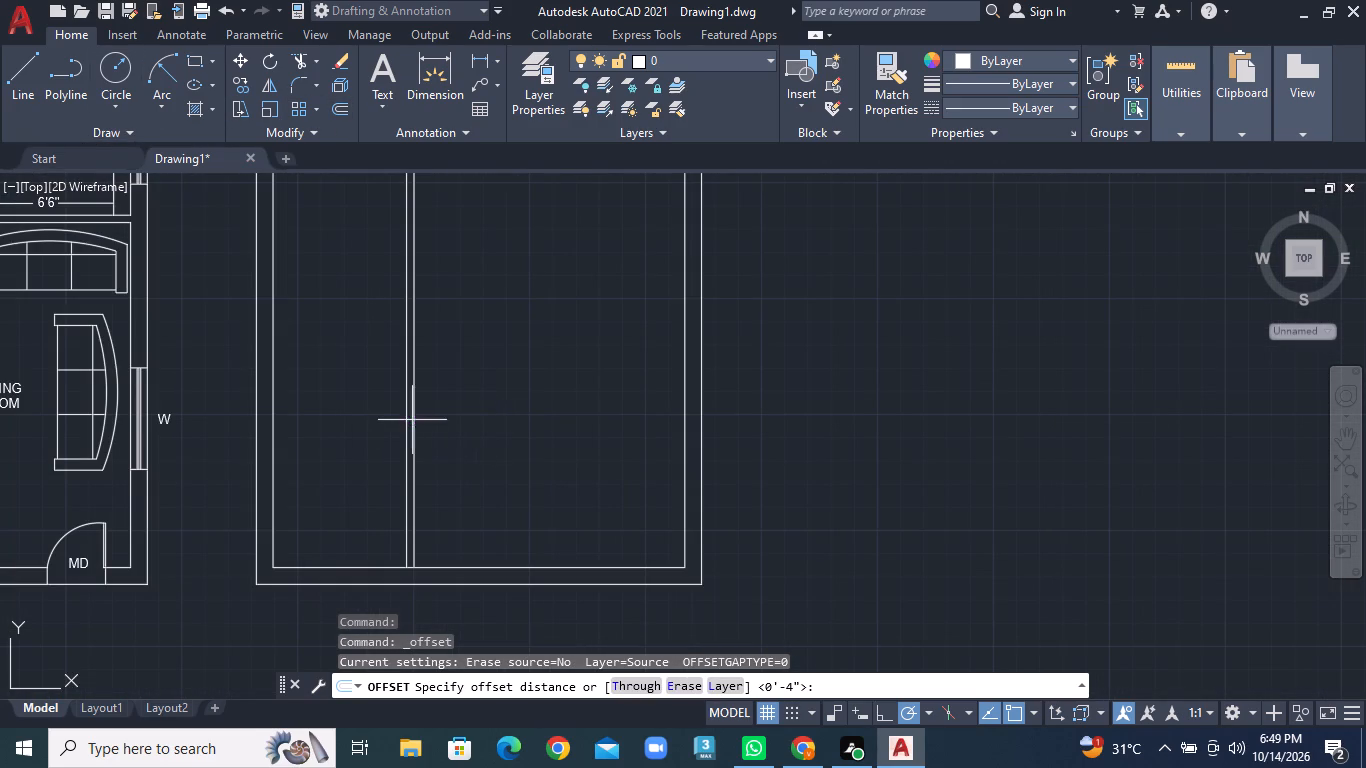
pyautogui.write('5\'11"')
pyautogui.press('Return')
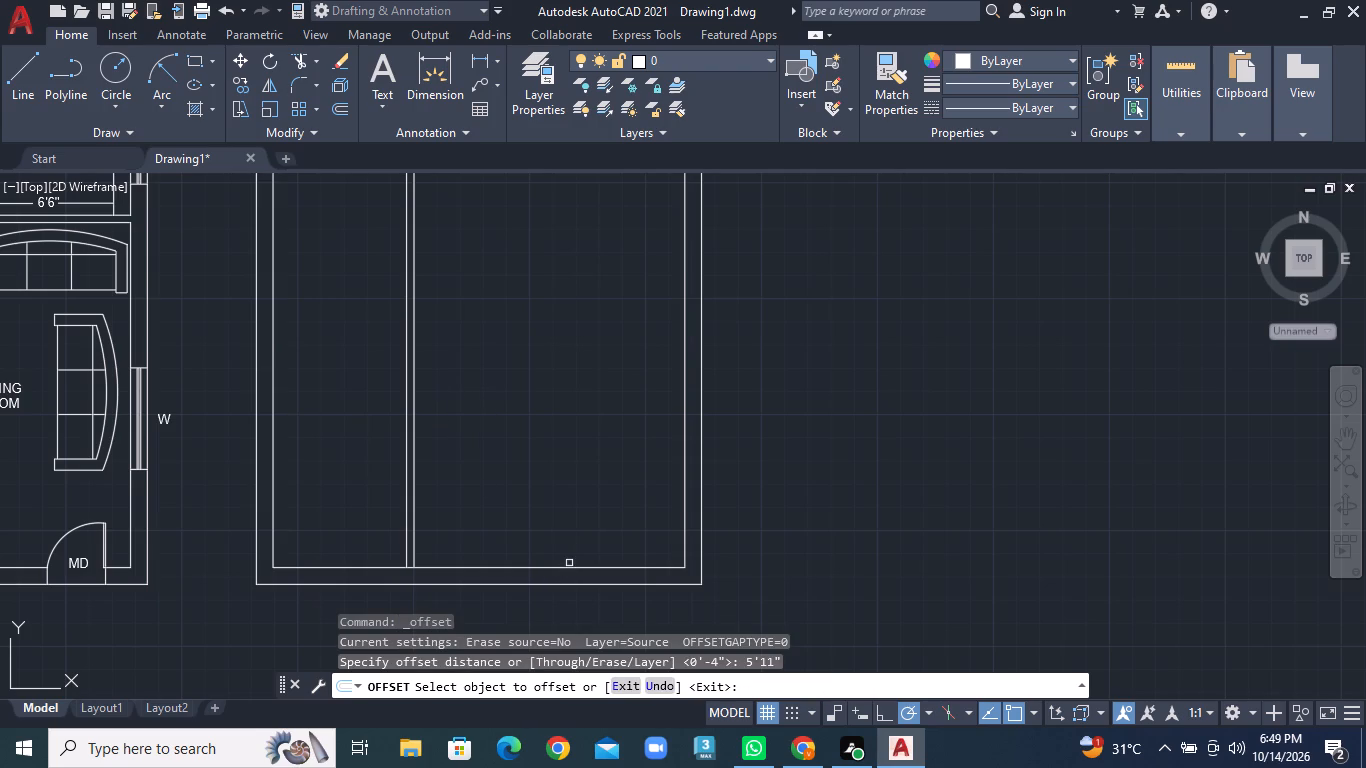
pyautogui.click(569, 567)
pyautogui.click(570, 483)
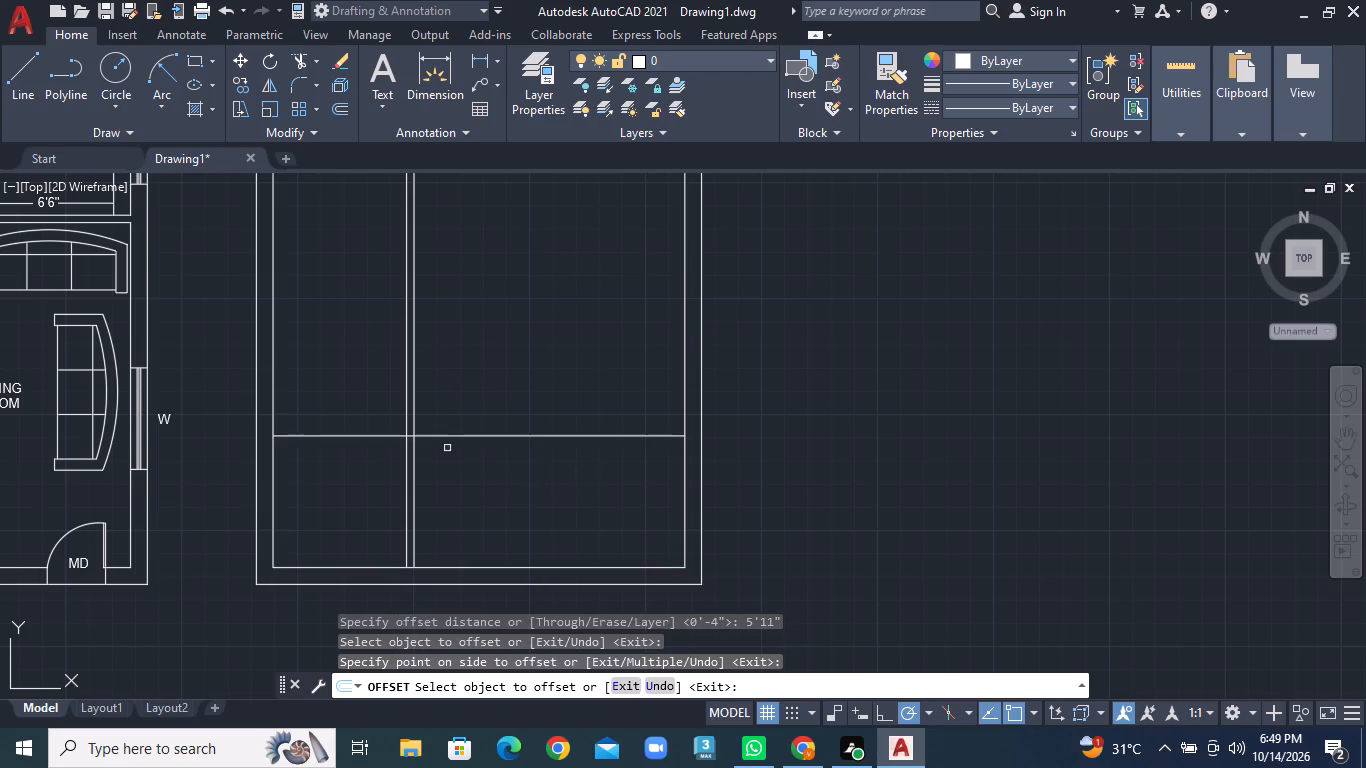
# Trim the lower horizontal line where it extends left of the vertical partition.
pyautogui.click(311, 62)
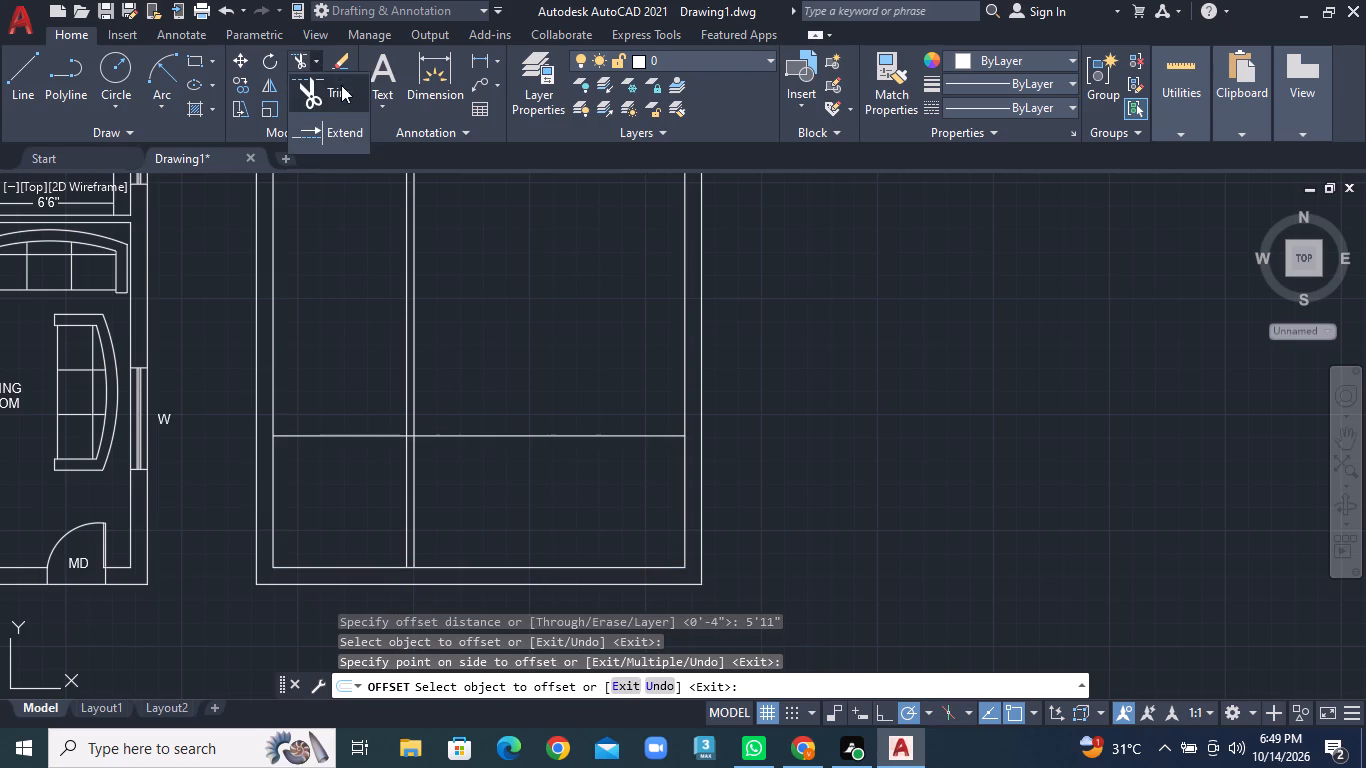
pyautogui.click(341, 85)
pyautogui.click(347, 383)
pyautogui.click(341, 504)
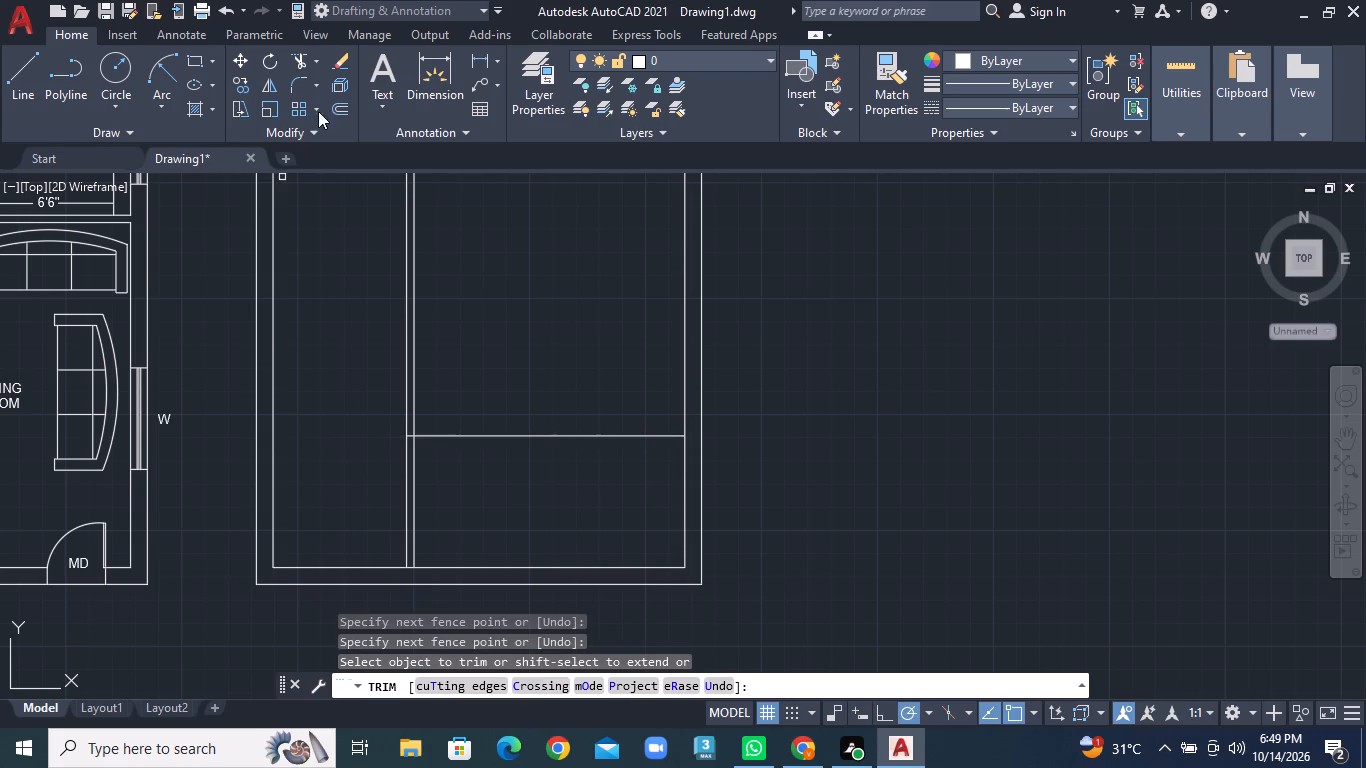
# Offset the trimmed lower horizontal line 9" upward to form a thick wall.
pyautogui.click(341, 105)
pyautogui.write('4"')
pyautogui.press('BackSpace')
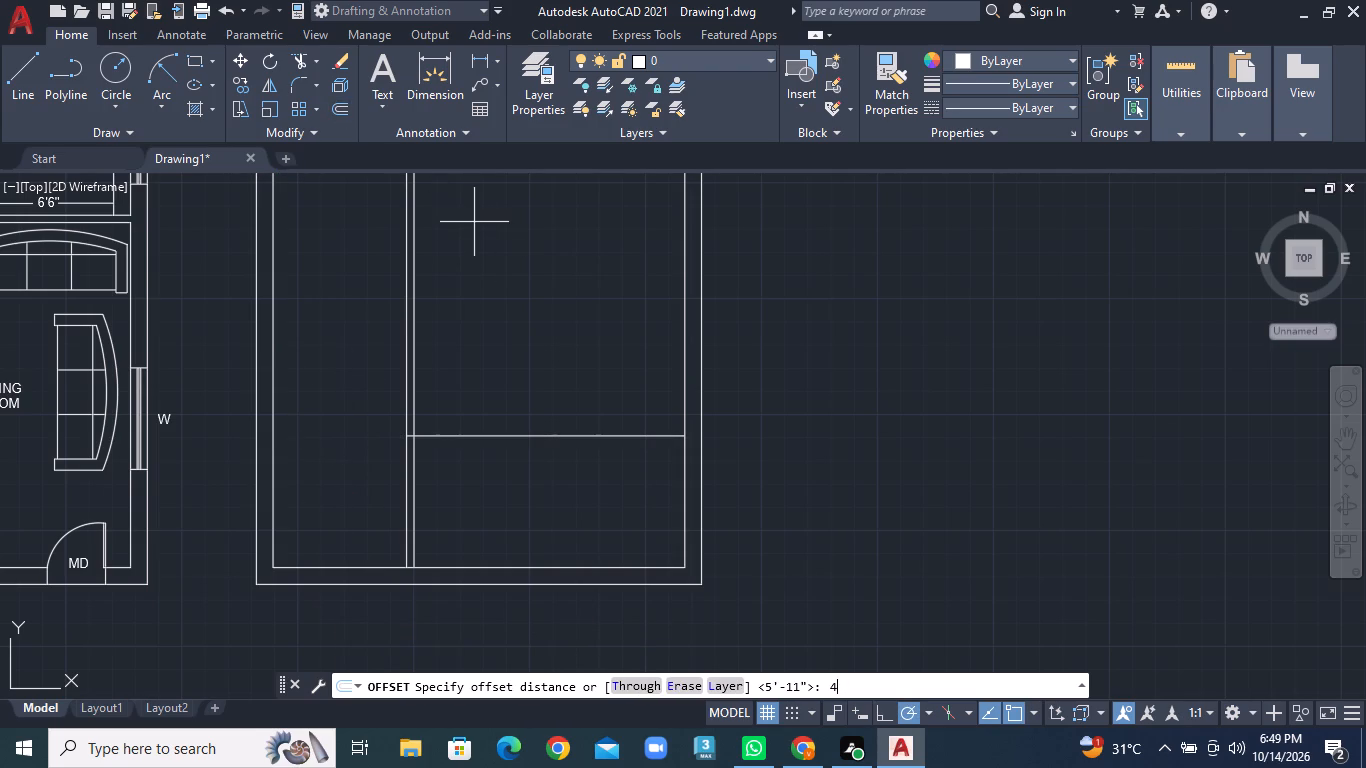
pyautogui.press('BackSpace')
pyautogui.press('9')
pyautogui.hotkey('shift', '"')
pyautogui.press('Return')
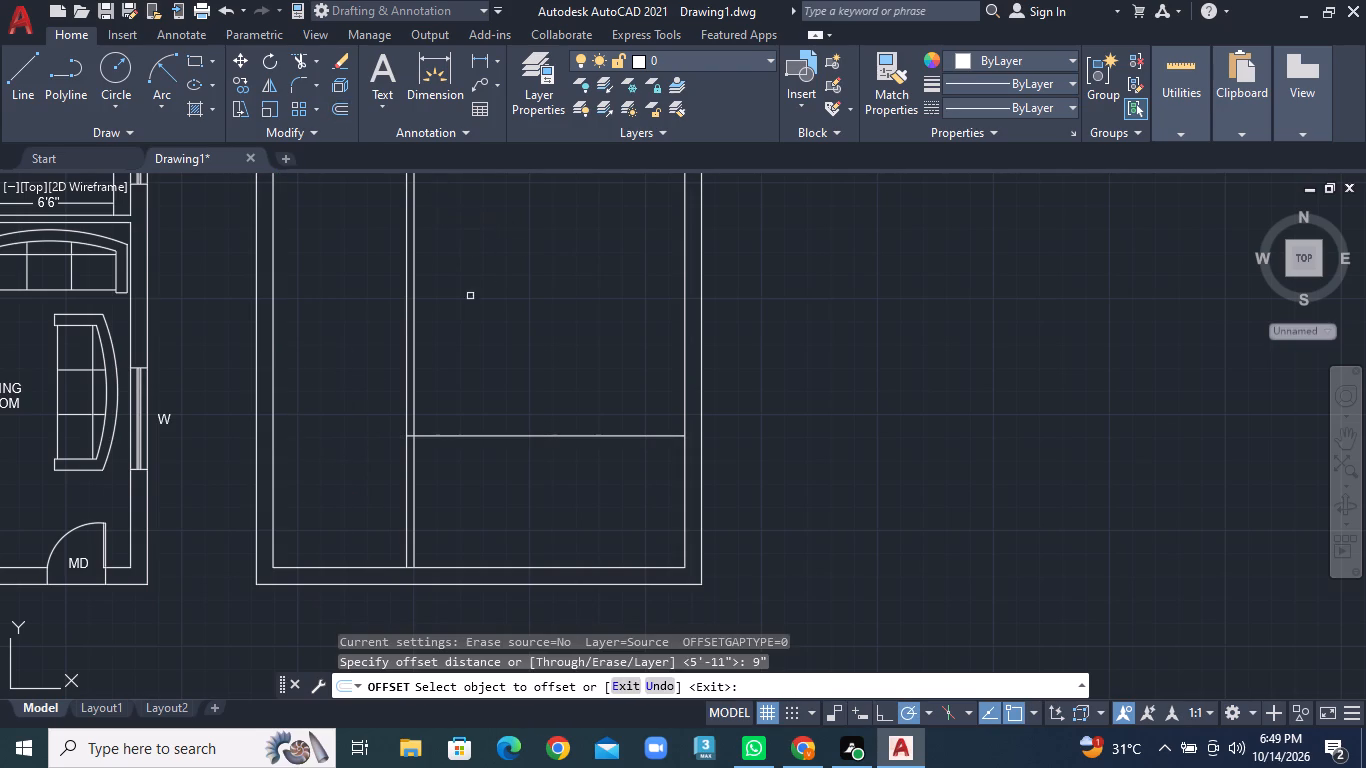
pyautogui.click(520, 436)
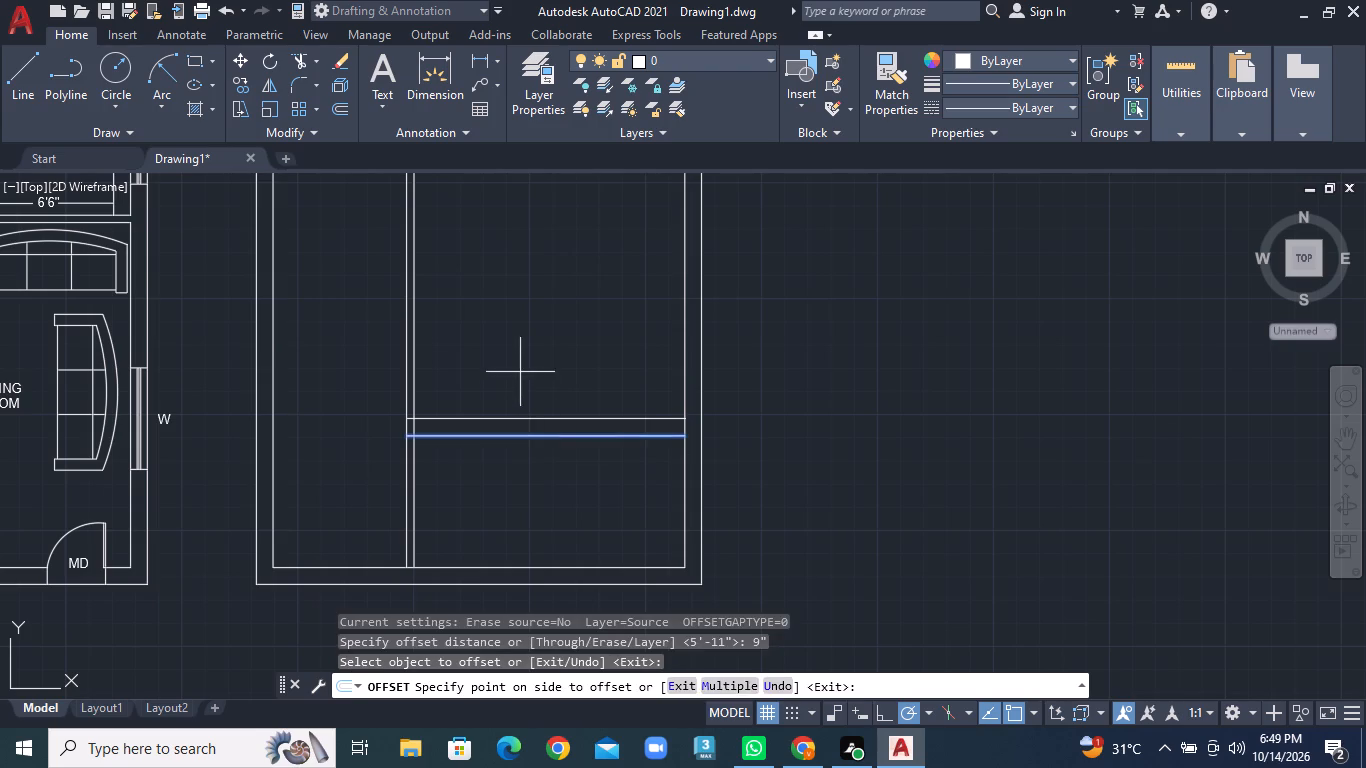
pyautogui.click(520, 372)
# Offset the lower line of the upper horizontal partition 6' downward.
pyautogui.moveTo(418, 351); pyautogui.dragTo(581, 492, button='middle')
pyautogui.scroll(-1, 583, 472)
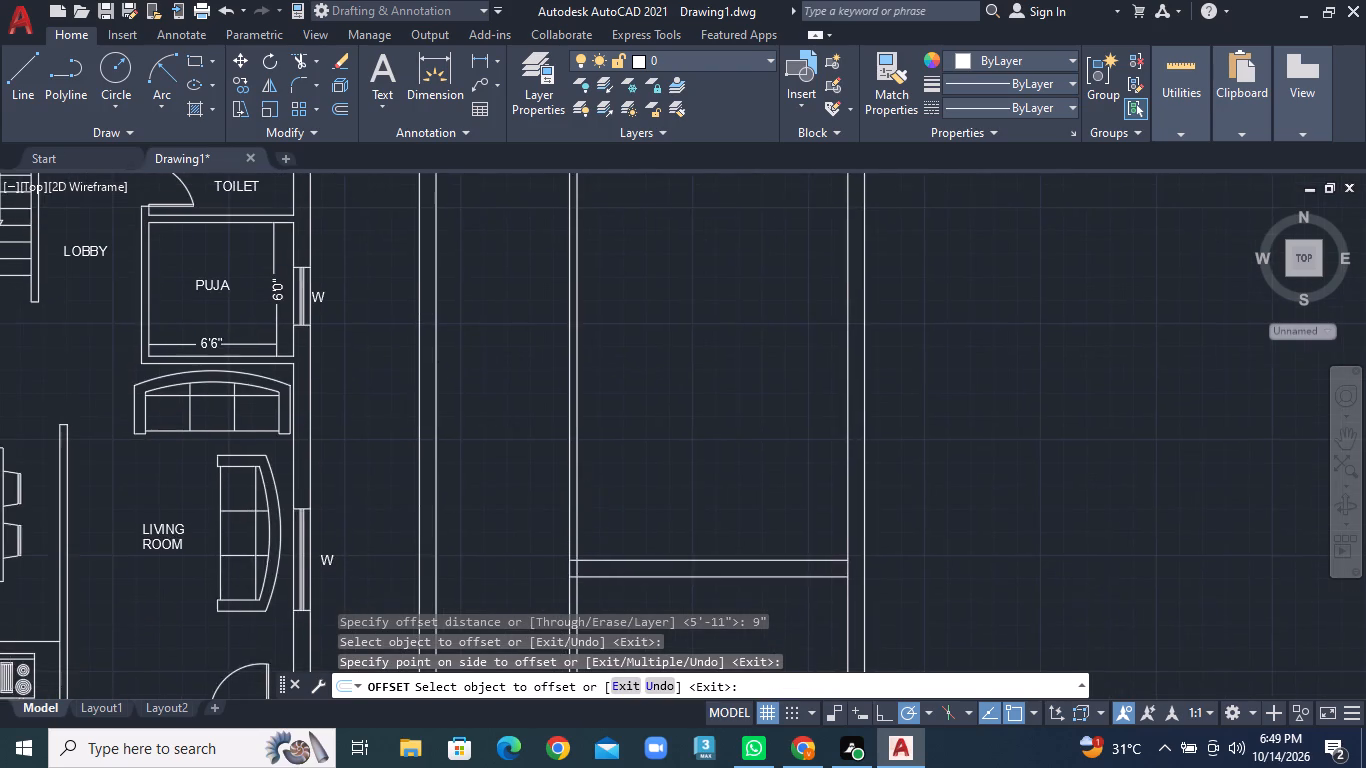
pyautogui.scroll(-1, 582, 440)
pyautogui.moveTo(597, 417); pyautogui.dragTo(546, 425, button='middle')
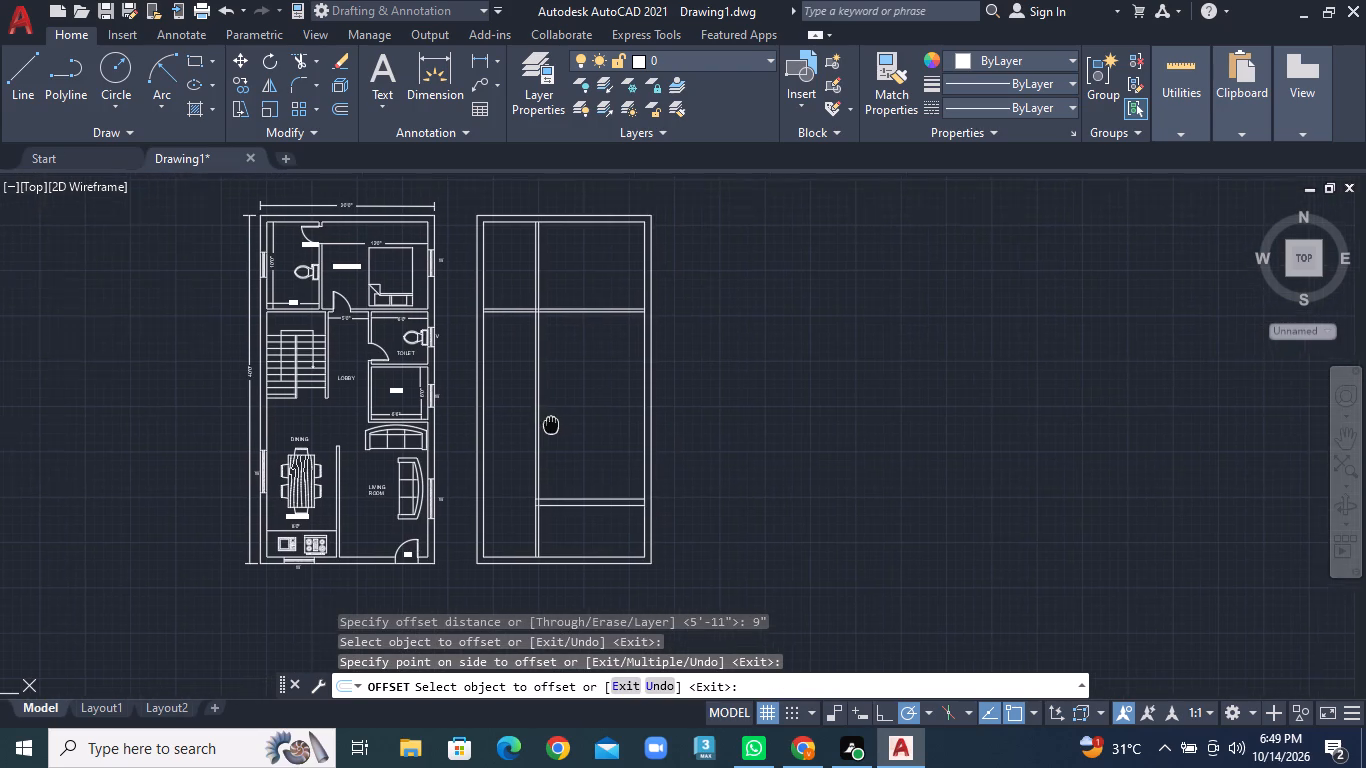
pyautogui.moveTo(546, 425); pyautogui.dragTo(623, 459, button='middle')
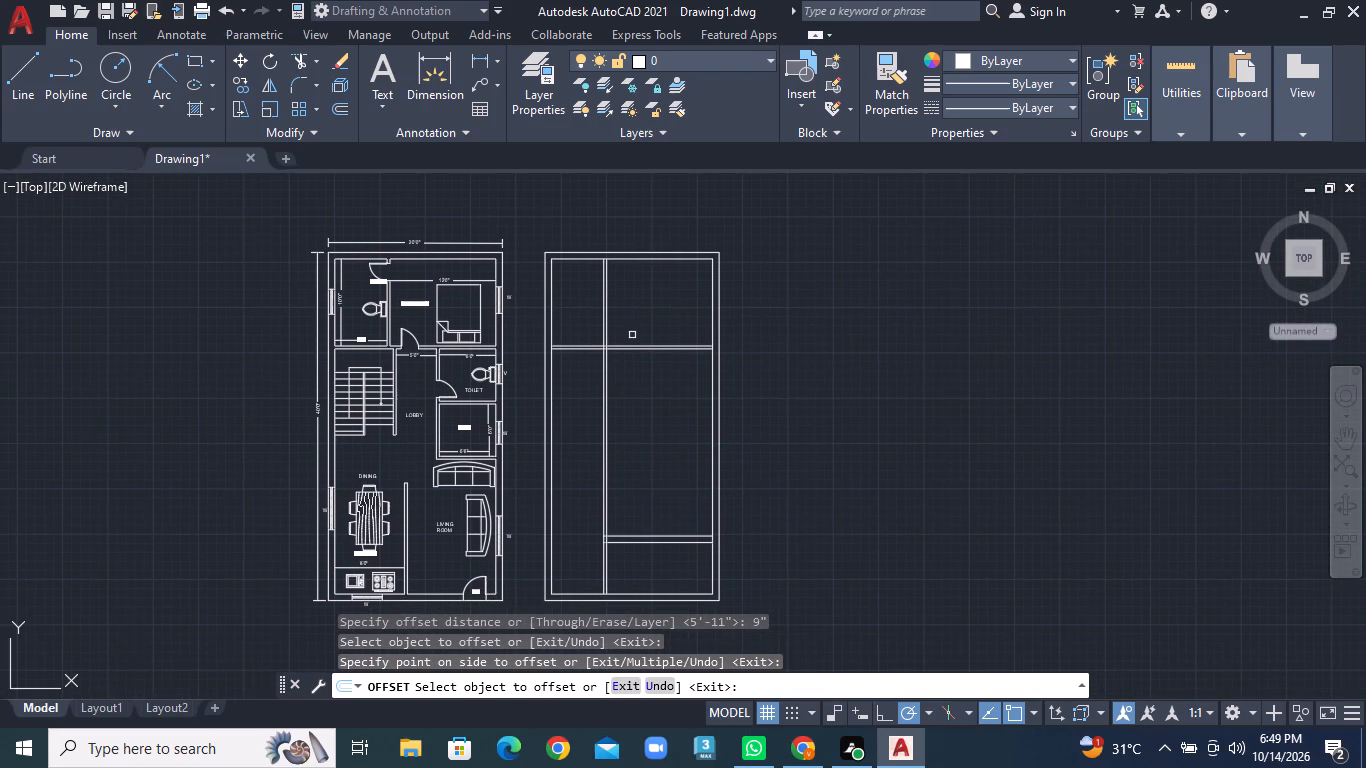
pyautogui.scroll(2, 631, 330)
pyautogui.click(343, 108)
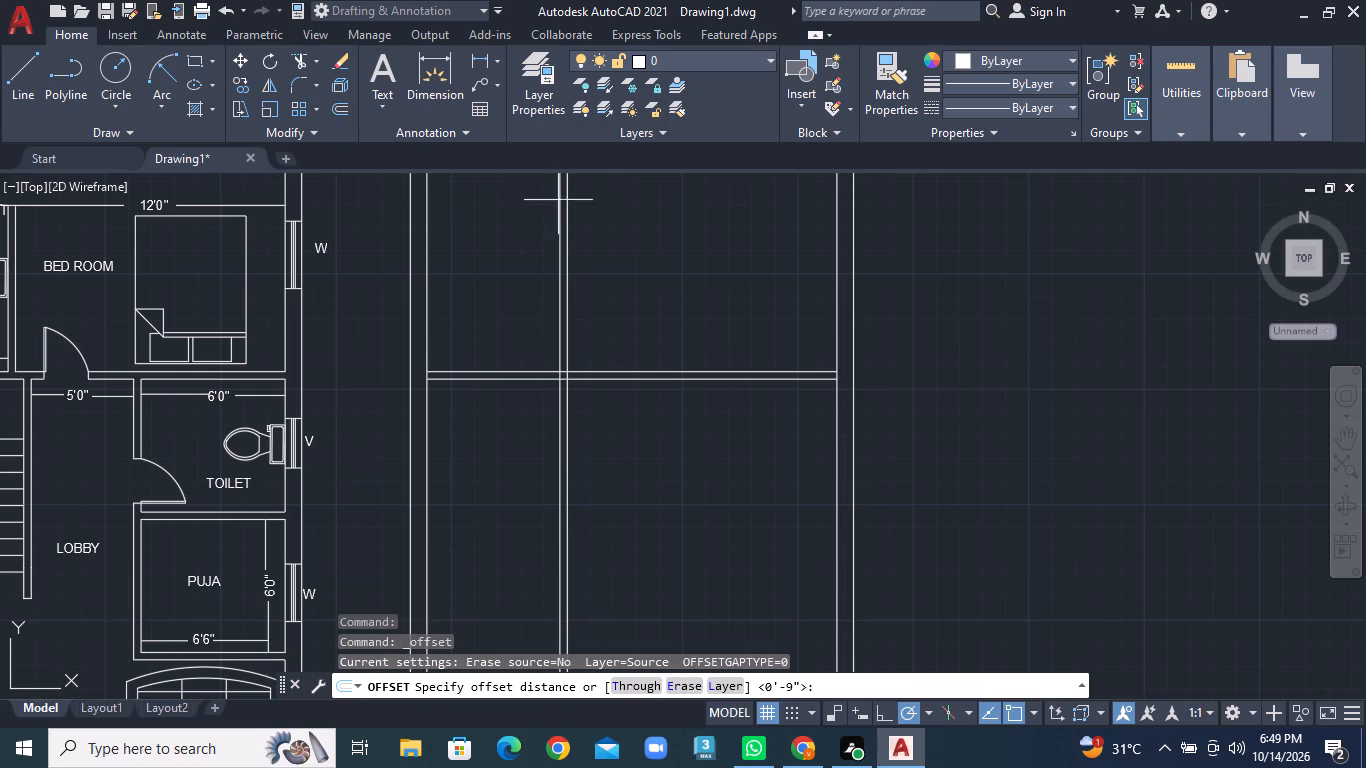
pyautogui.press('6')
pyautogui.press("'")
pyautogui.press('Return')
pyautogui.click(719, 378)
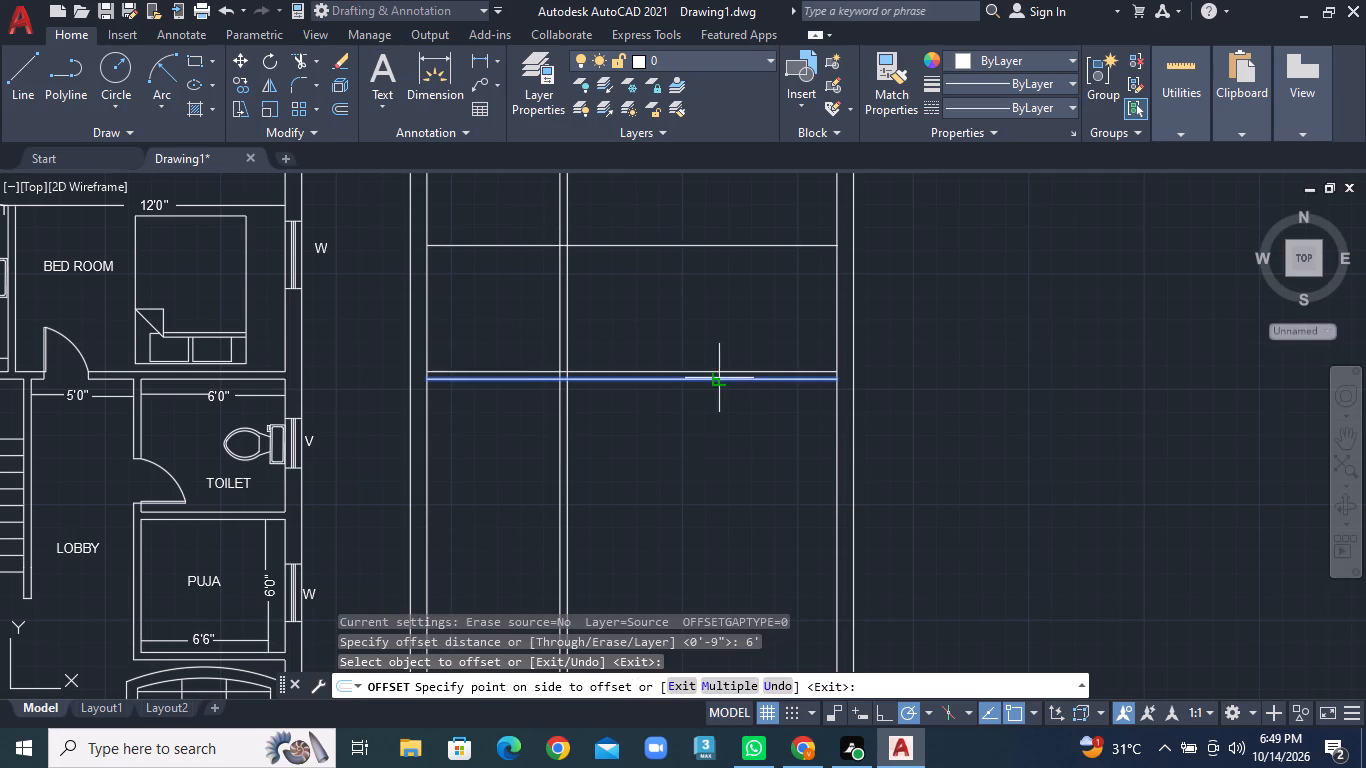
pyautogui.click(722, 456)
# Offset the new horizontal line below the upper horizontal partition 4" downward to form a second thin partition.
pyautogui.moveTo(714, 454); pyautogui.dragTo(639, 324, button='middle')
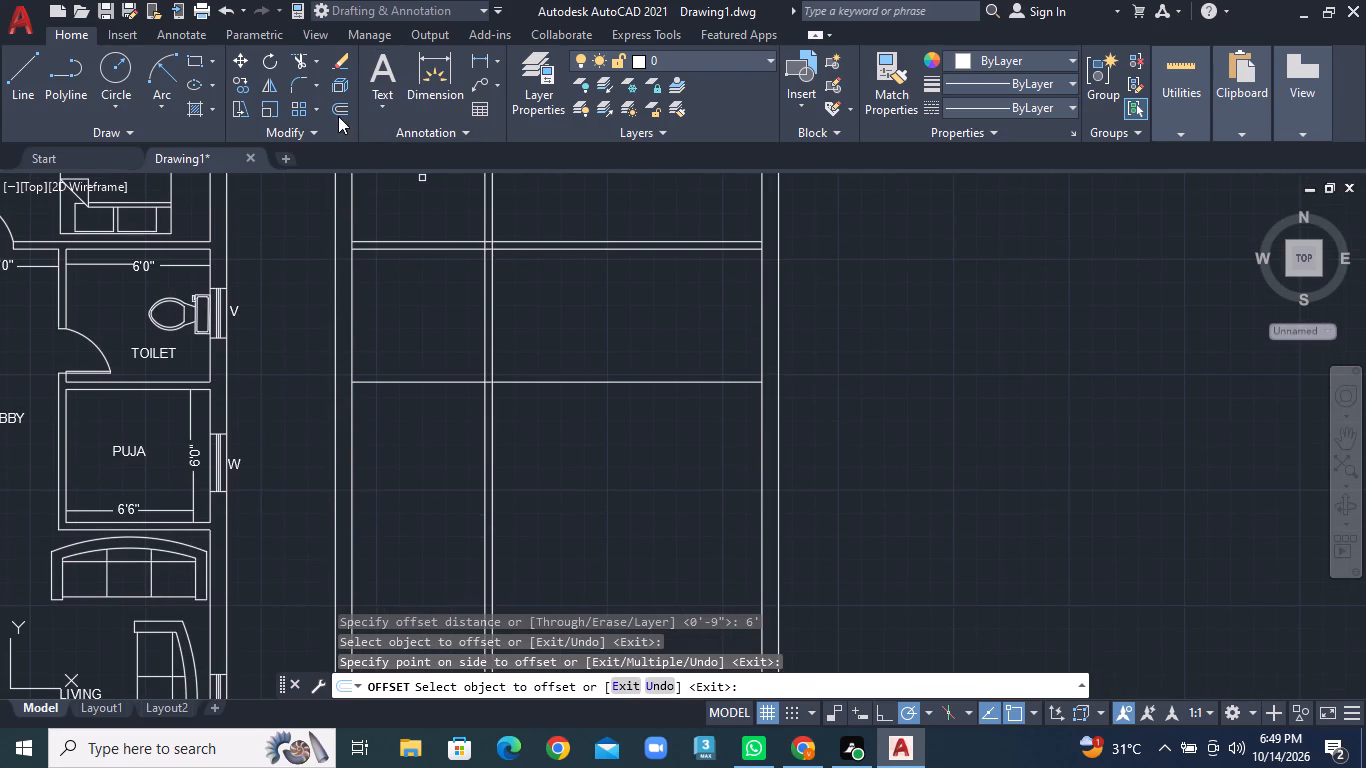
pyautogui.click(338, 116)
pyautogui.write('4"')
pyautogui.press('Return')
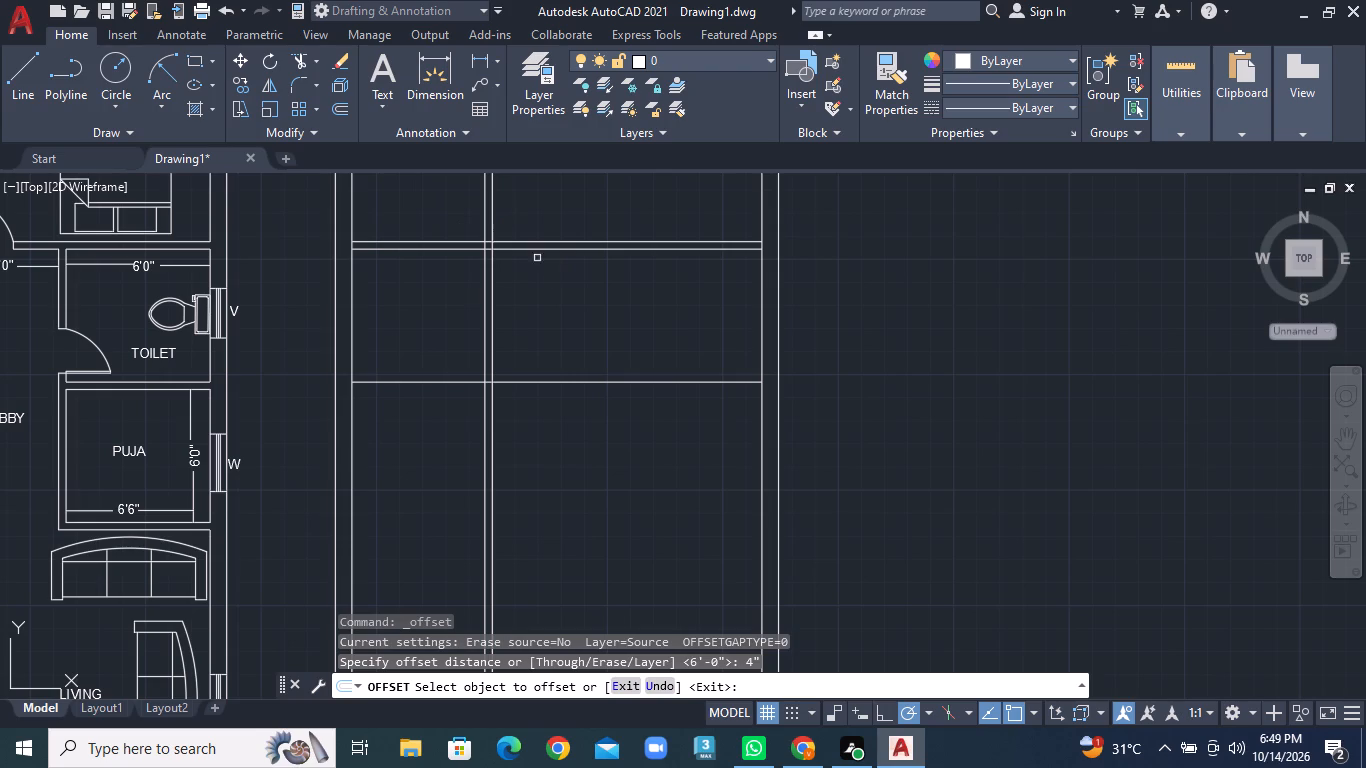
pyautogui.click(613, 382)
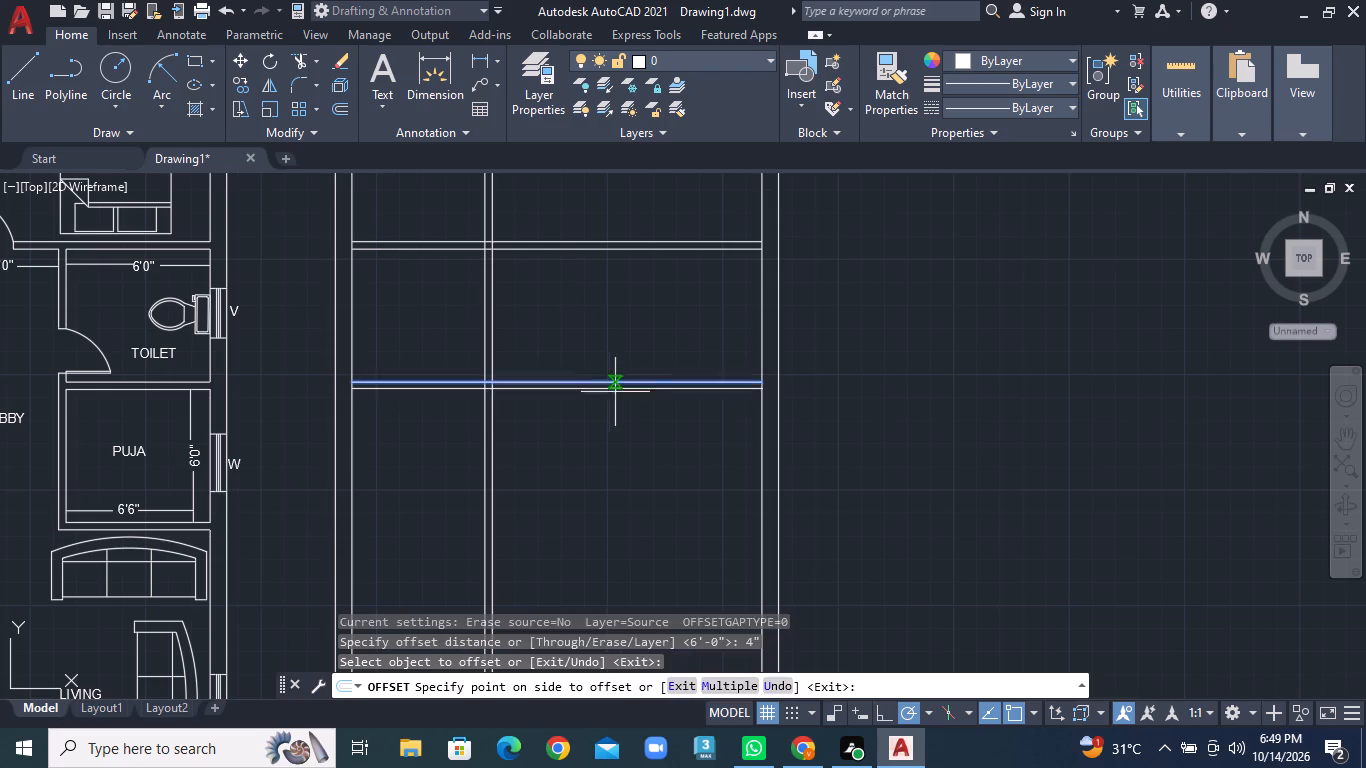
pyautogui.click(615, 450)
# Offset the new plan's inner right wall line 6' left into the interior.
pyautogui.click(344, 100)
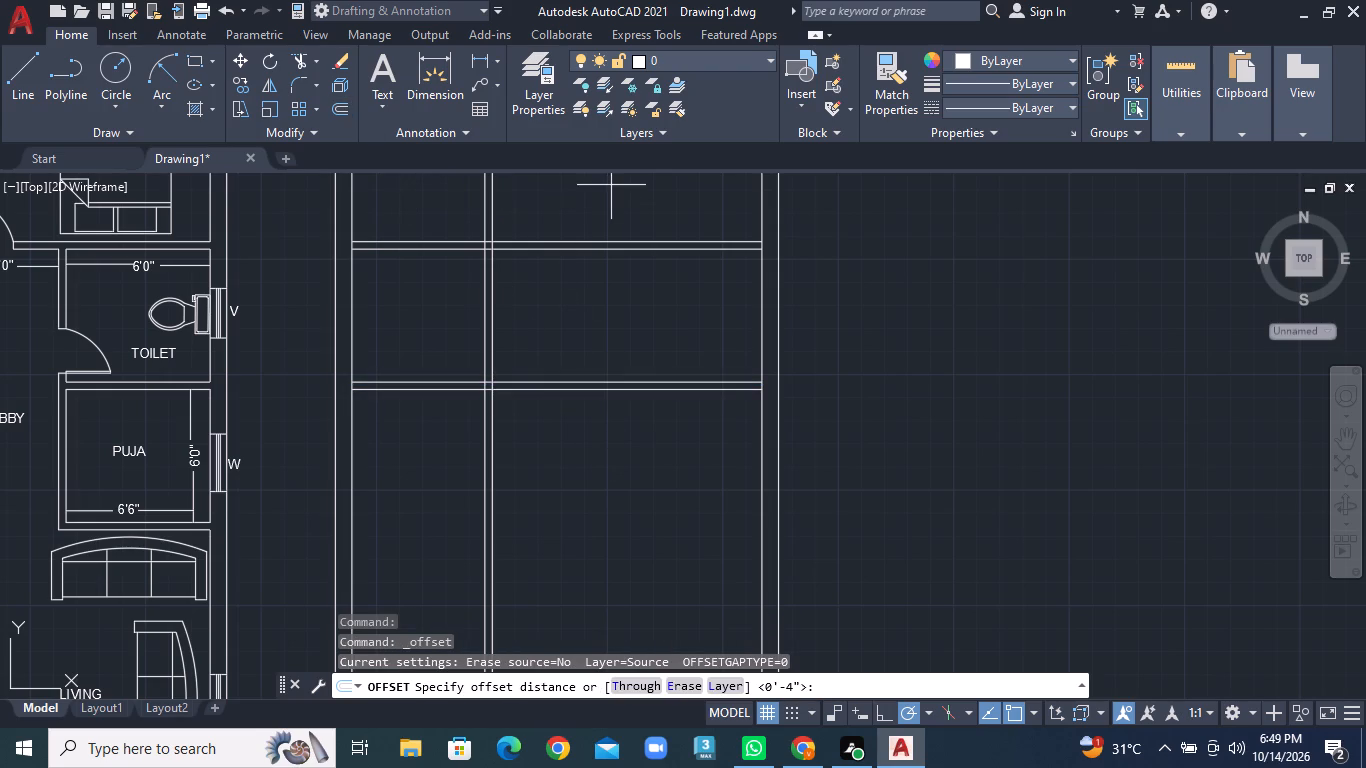
pyautogui.press('6')
pyautogui.press("'")
pyautogui.press('Return')
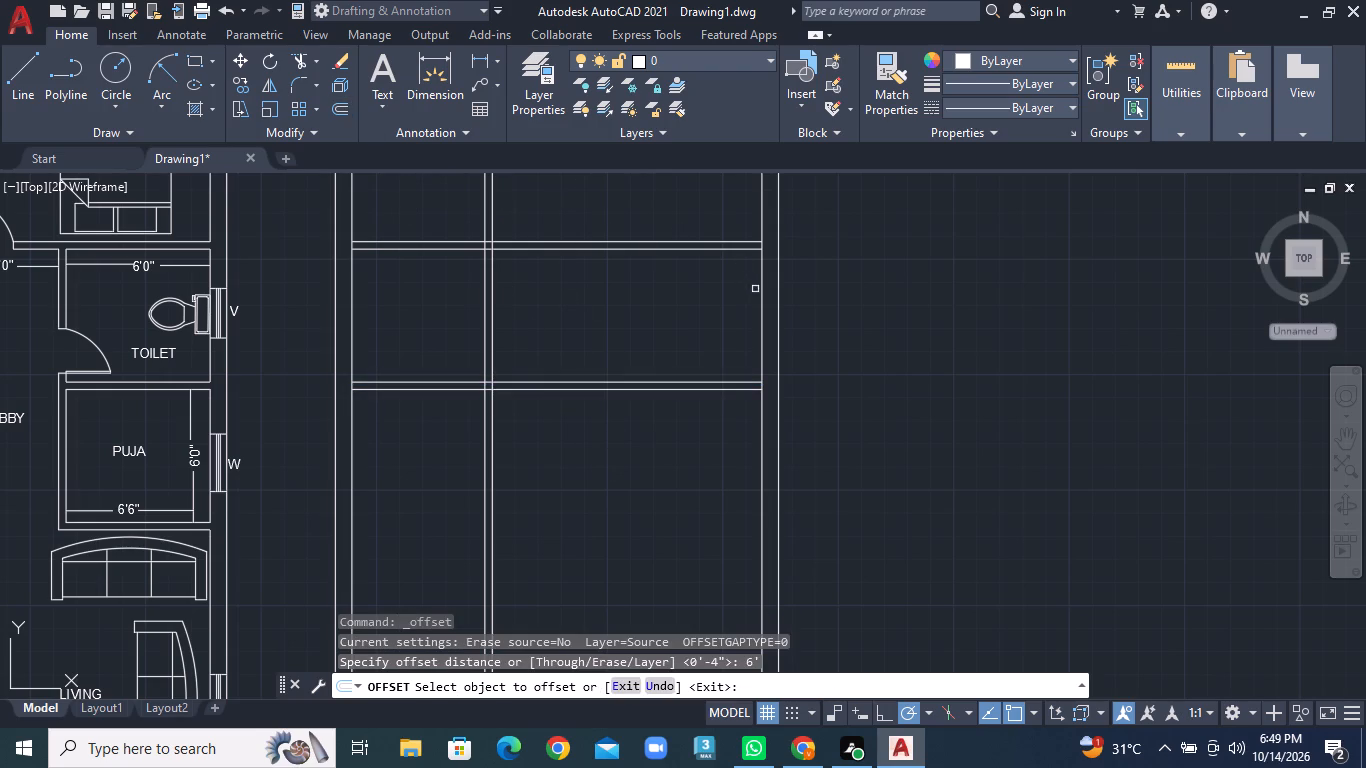
pyautogui.click(761, 296)
pyautogui.click(660, 296)
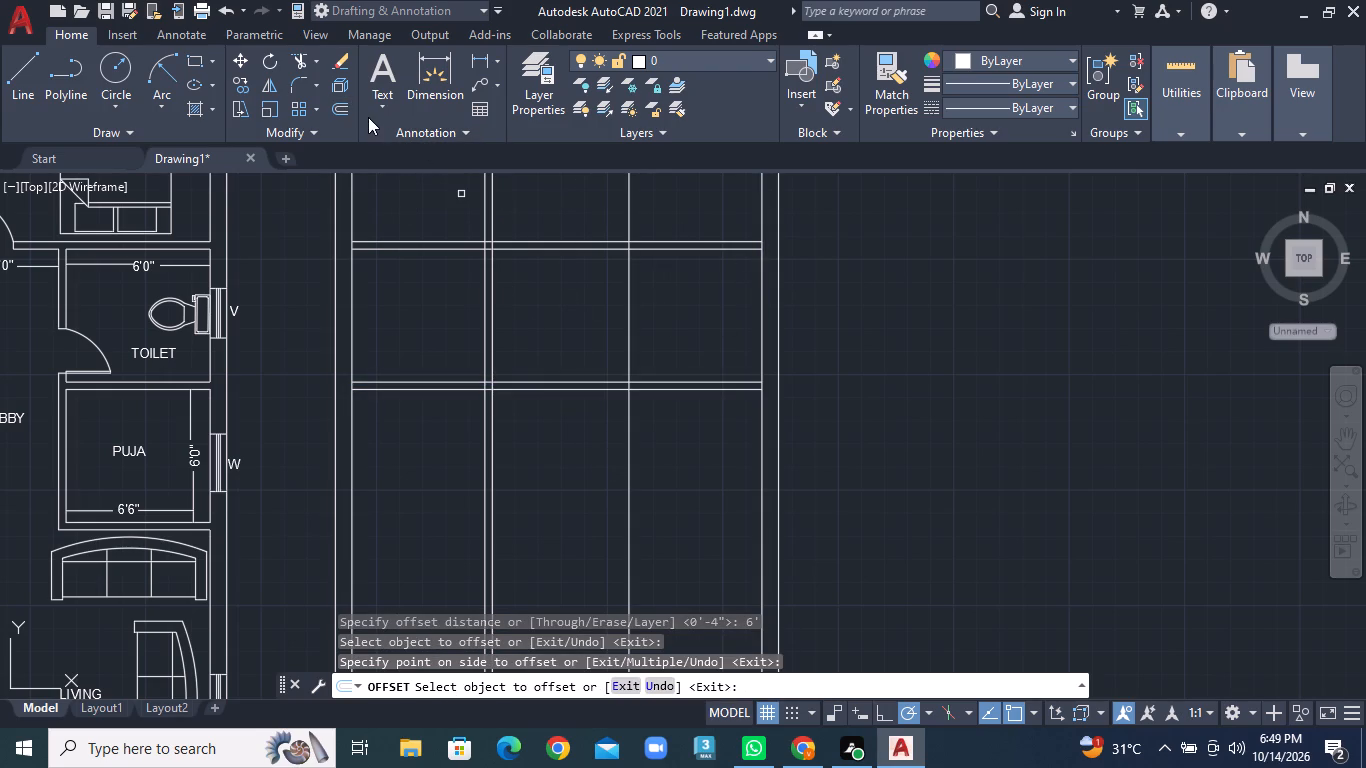
# Offset the new vertical line 4" to the left to form a thin partition.
pyautogui.click(347, 108)
pyautogui.write('4"')
pyautogui.press('Return')
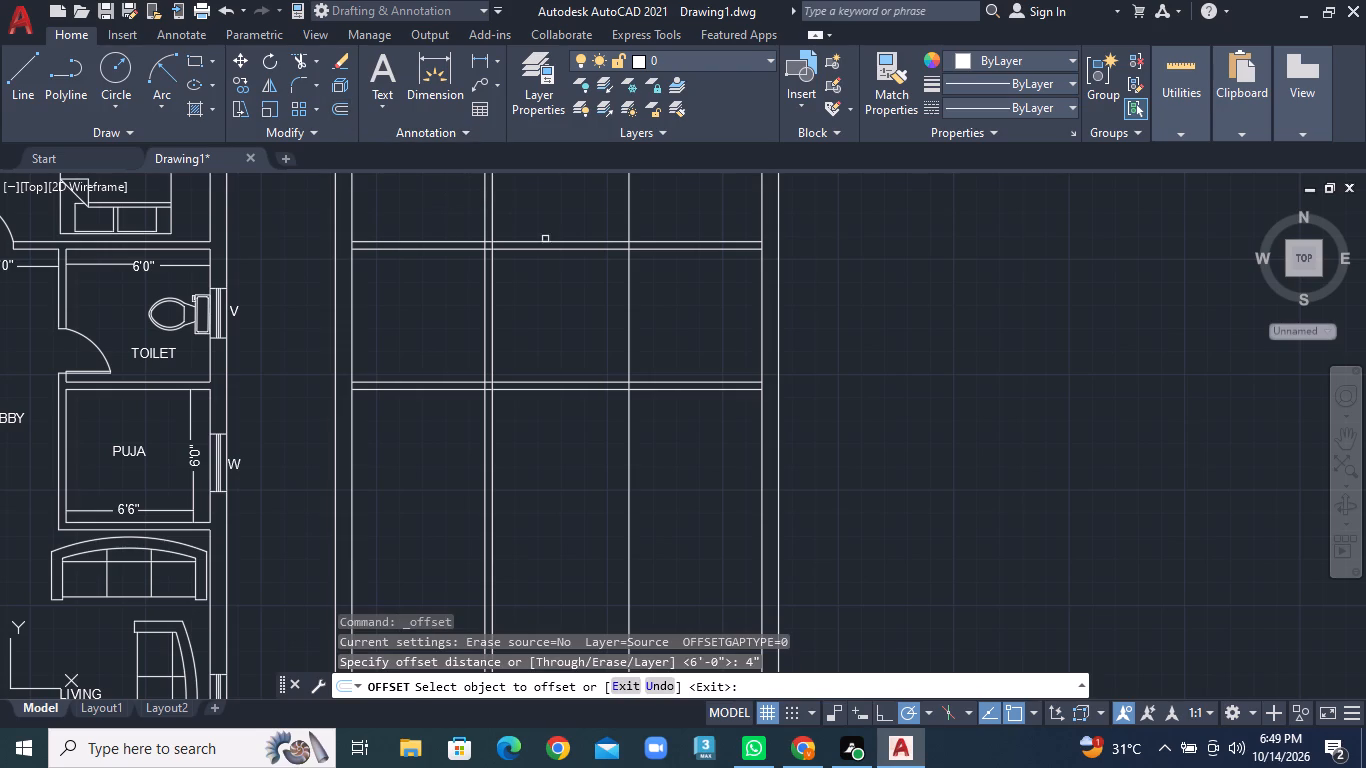
pyautogui.doubleClick(627, 298)
pyautogui.click(586, 297)
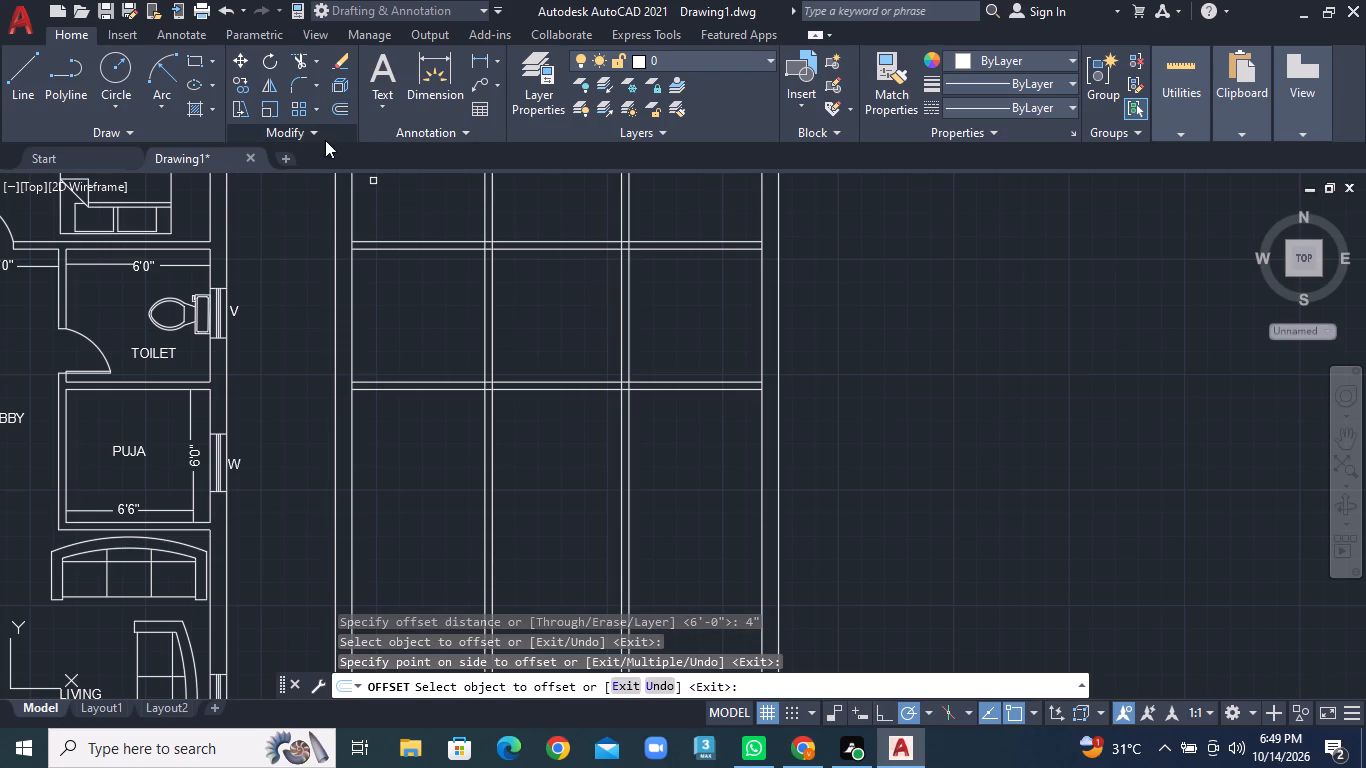
# Trim the left vertical partition below the upper horizontal partition, and the second horizontal partition left of the new vertical partition.
pyautogui.click(318, 59)
pyautogui.click(349, 96)
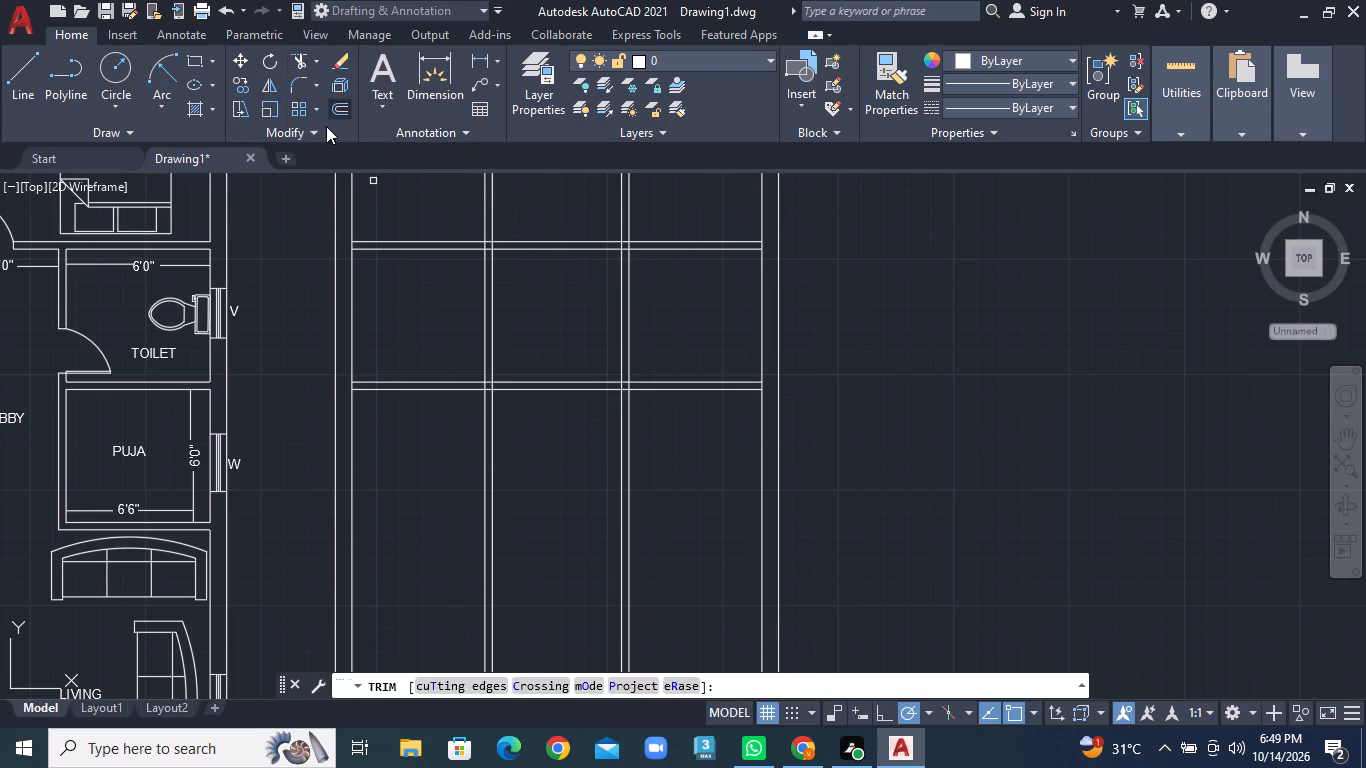
pyautogui.click(424, 318)
pyautogui.click(543, 319)
pyautogui.click(455, 335)
pyautogui.click(456, 422)
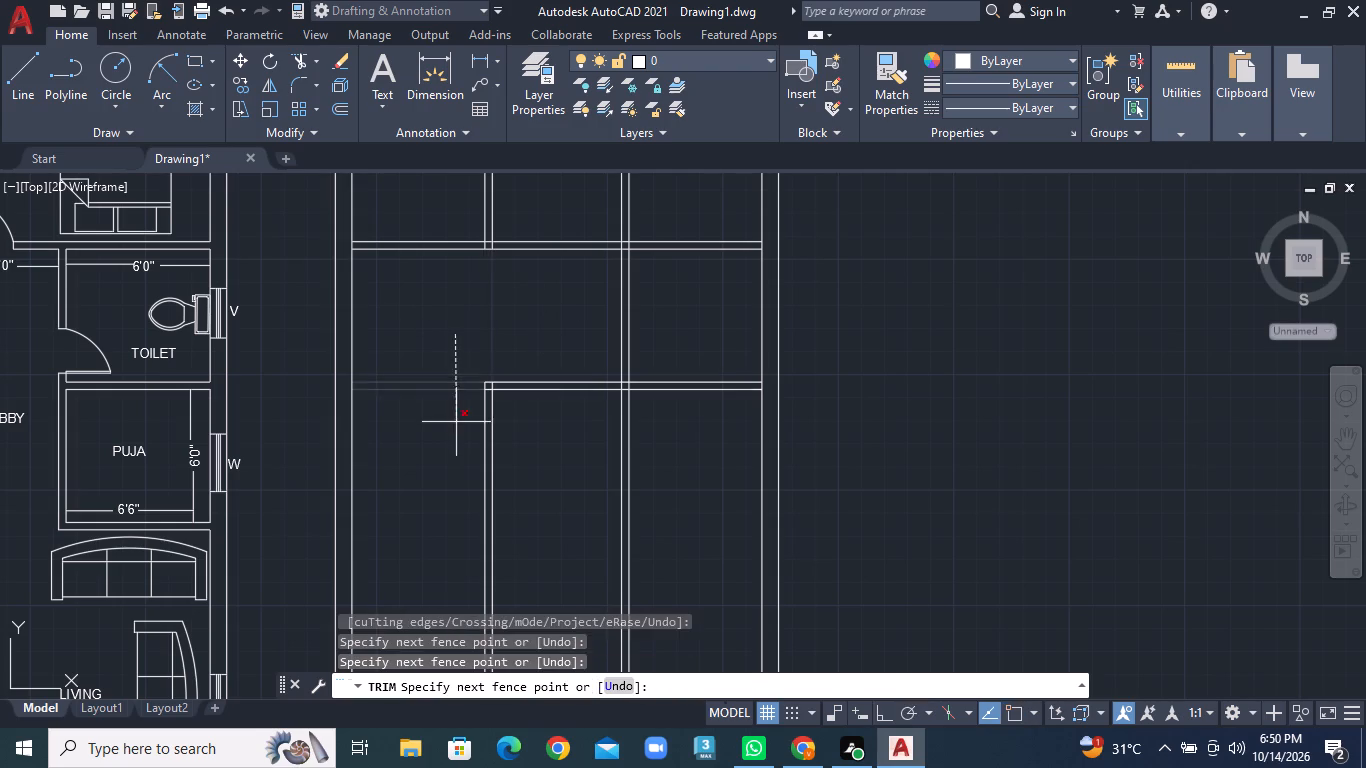
pyautogui.click(448, 428)
pyautogui.click(513, 437)
pyautogui.moveTo(552, 437); pyautogui.dragTo(557, 412)
pyautogui.click(563, 331)
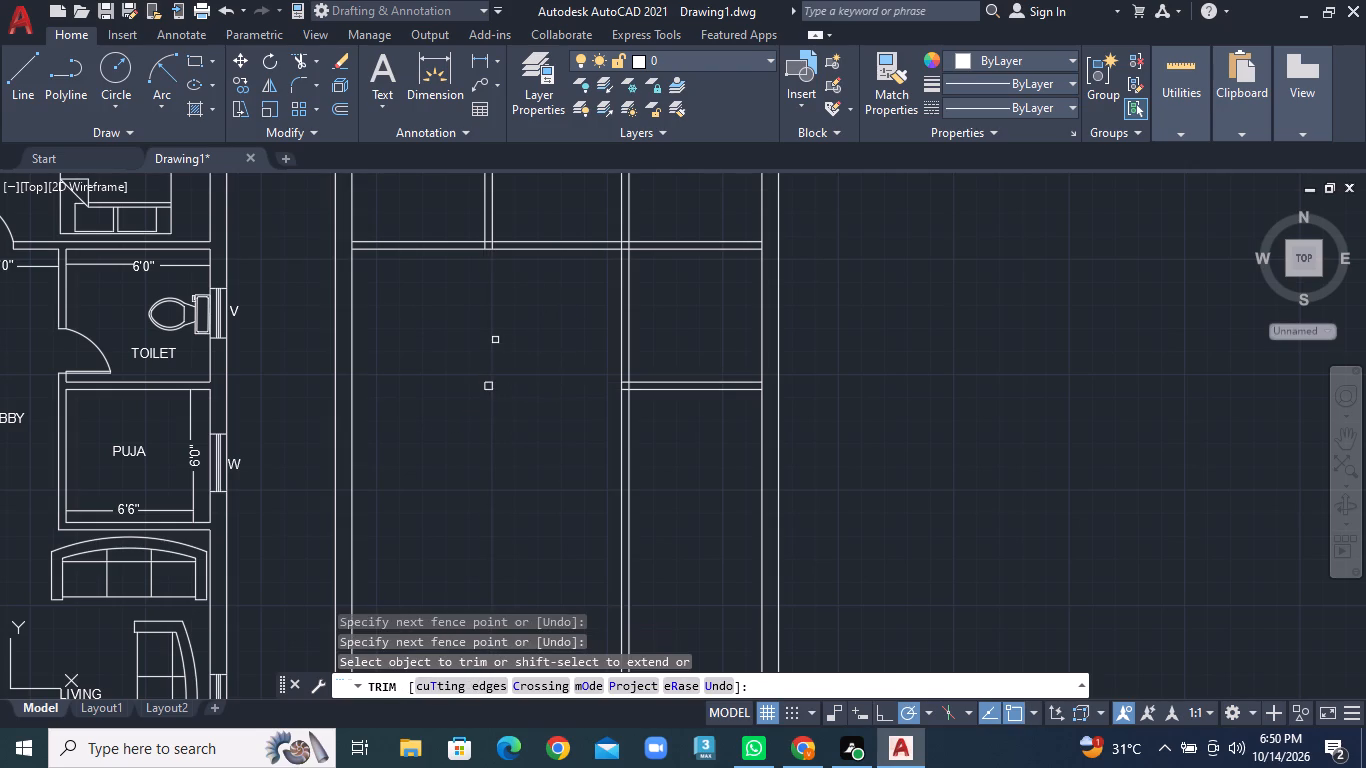
pyautogui.click(489, 380)
pyautogui.click(488, 390)
pyautogui.click(481, 387)
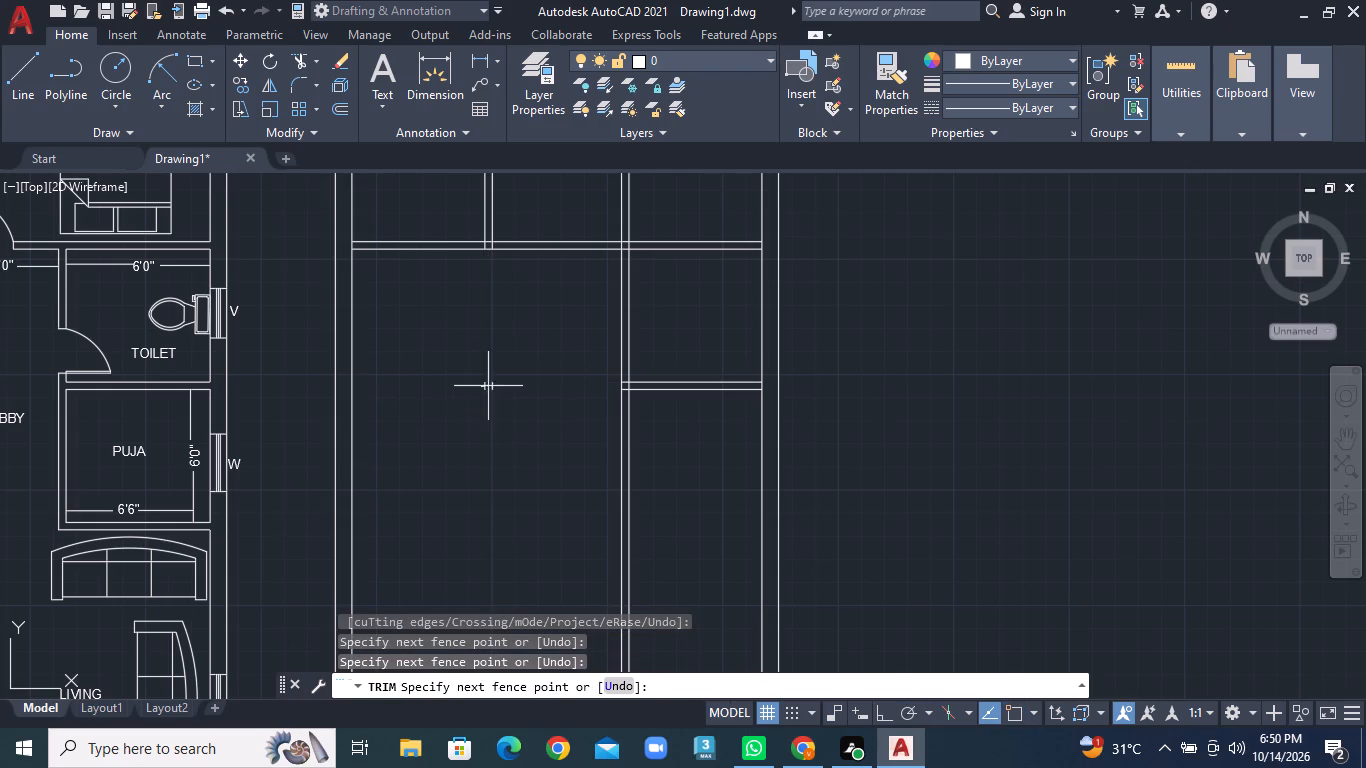
pyautogui.click(488, 386)
pyautogui.click(492, 386)
# Trim the right vertical partition below the second horizontal partition, on both sides of the 9" wall near the bottom.
pyautogui.scroll(-1, 506, 386)
pyautogui.moveTo(542, 408); pyautogui.dragTo(558, 386, button='middle')
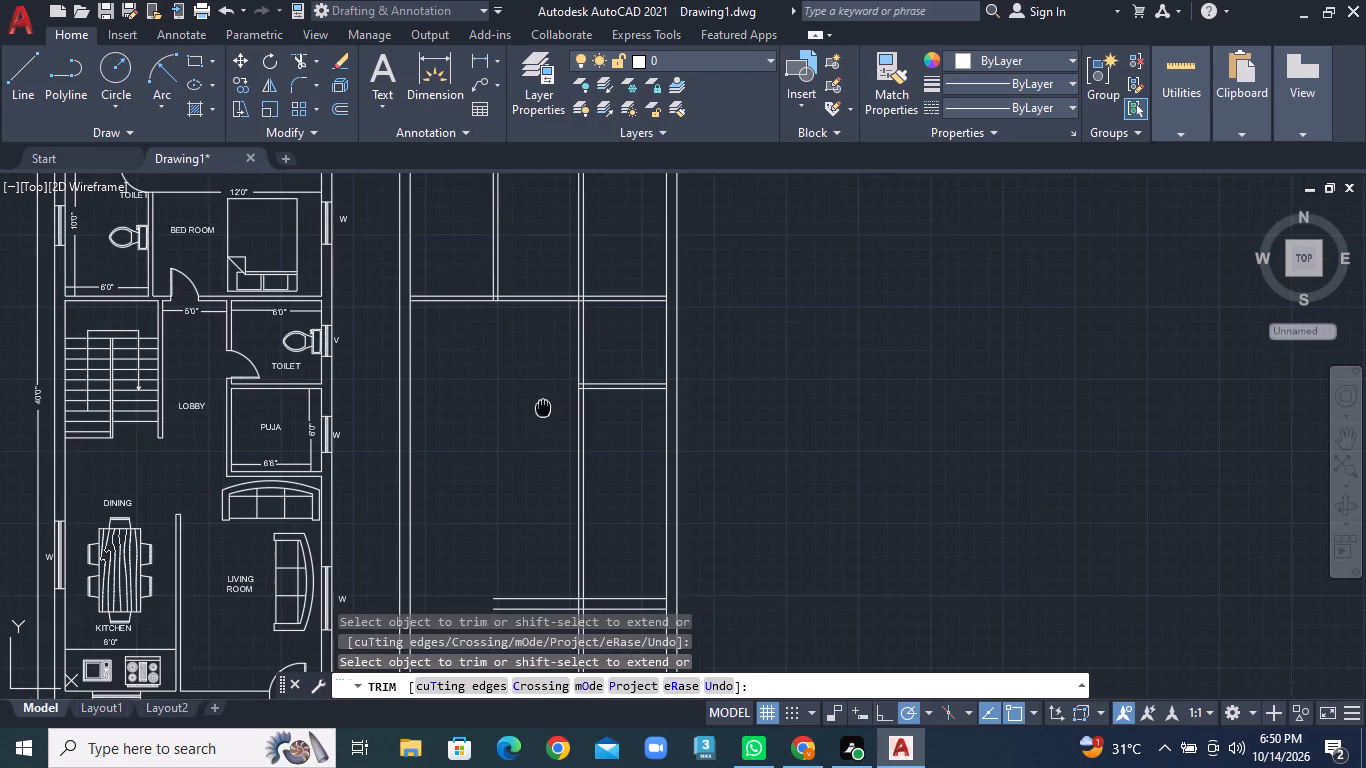
pyautogui.moveTo(558, 386); pyautogui.dragTo(596, 311, button='middle')
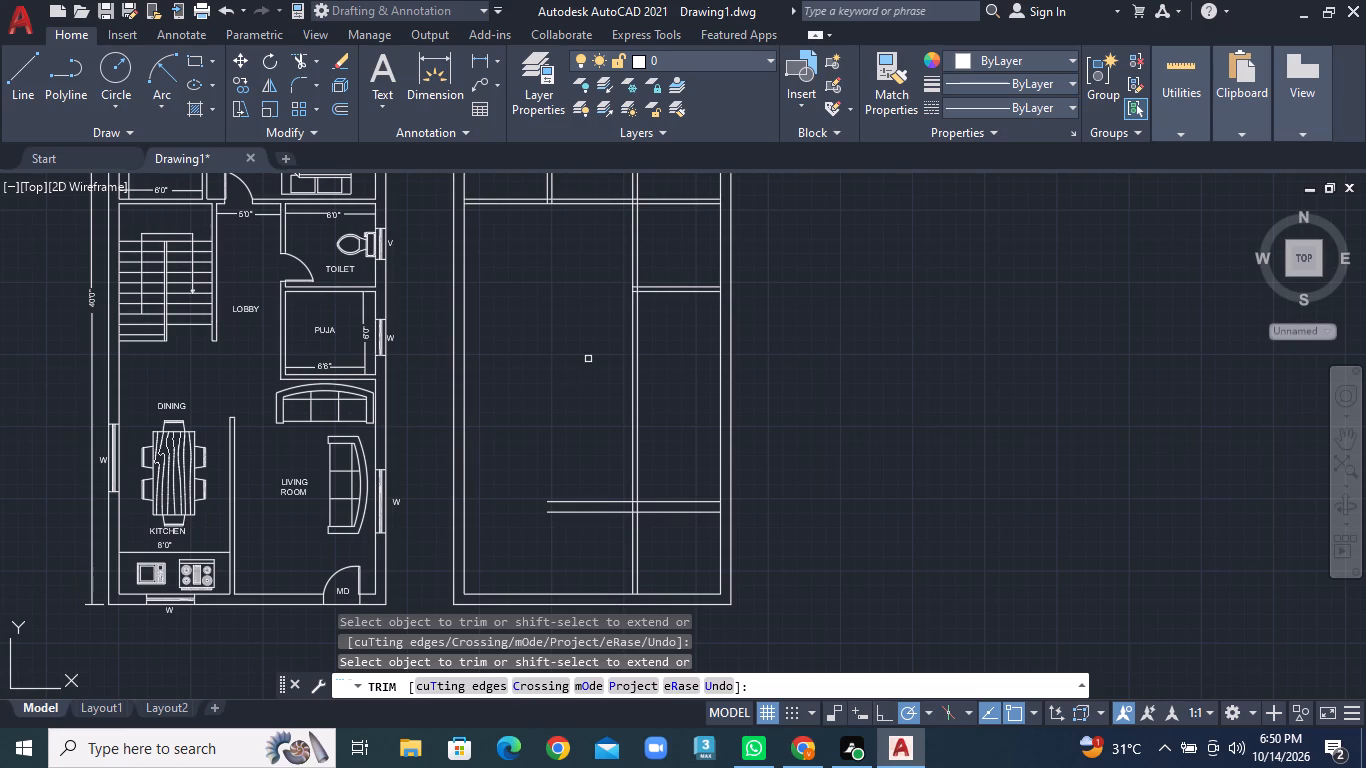
pyautogui.click(595, 371)
pyautogui.click(664, 373)
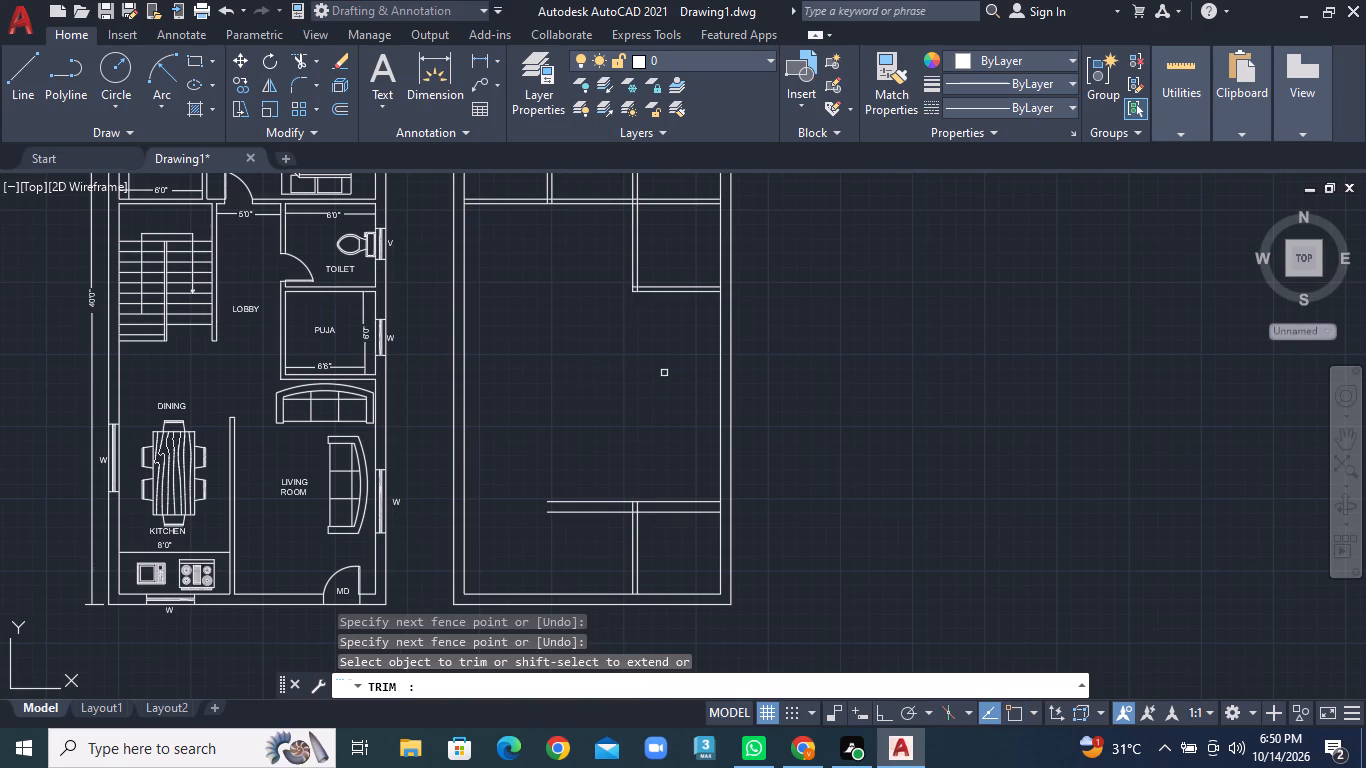
pyautogui.click(618, 531)
pyautogui.click(661, 533)
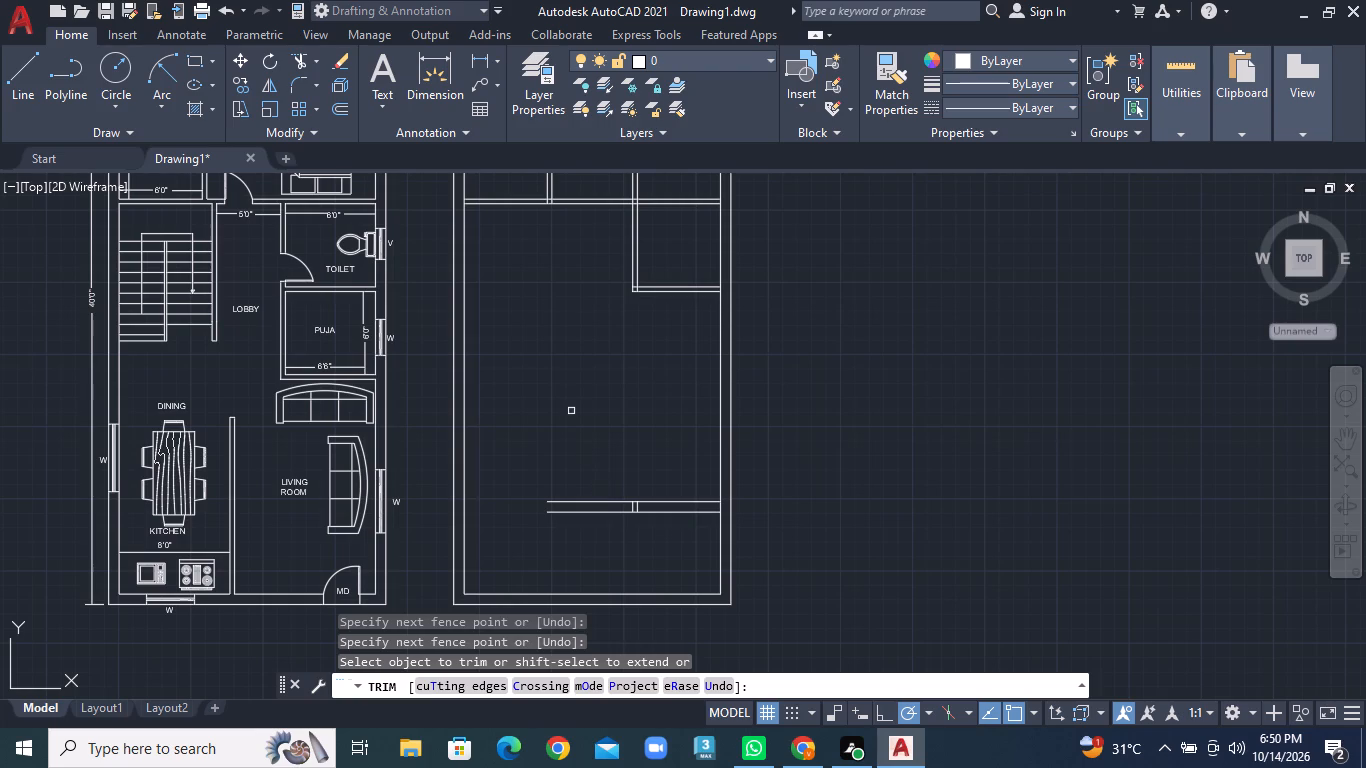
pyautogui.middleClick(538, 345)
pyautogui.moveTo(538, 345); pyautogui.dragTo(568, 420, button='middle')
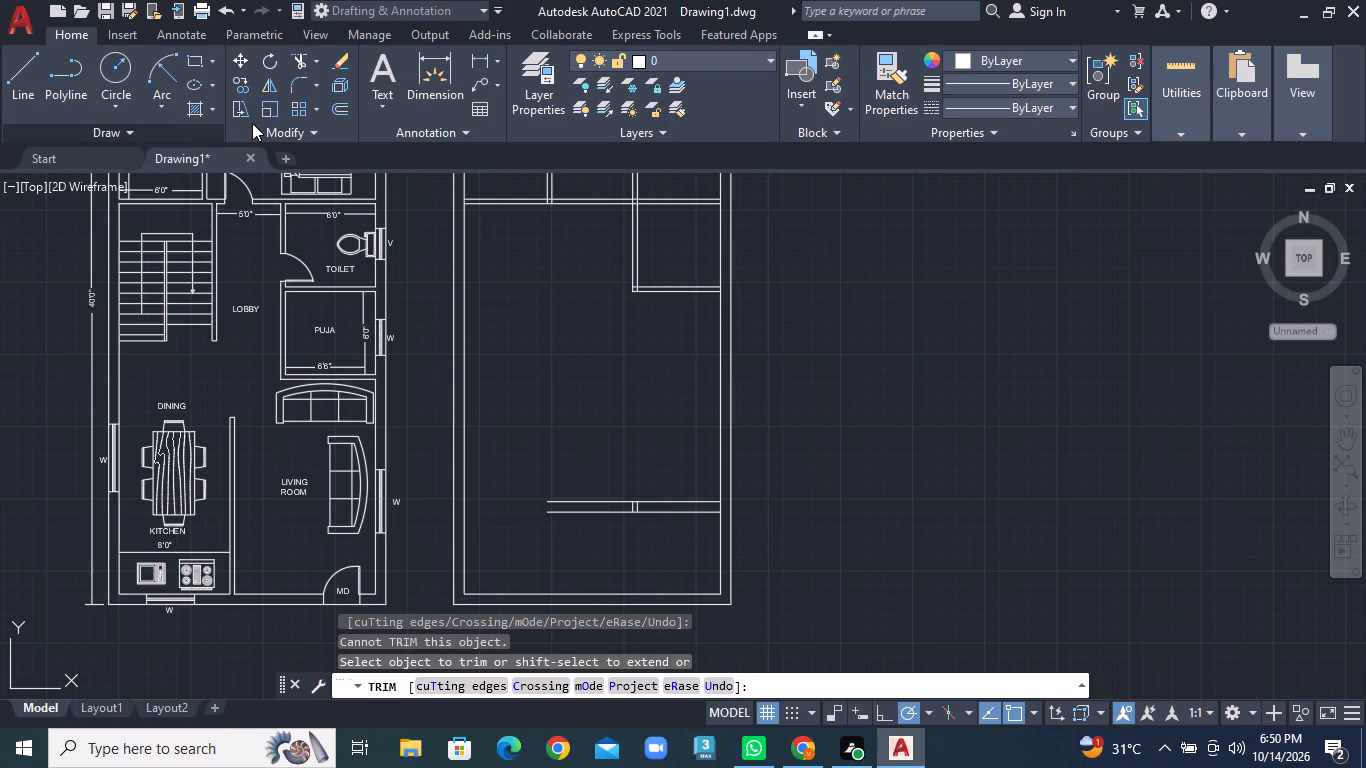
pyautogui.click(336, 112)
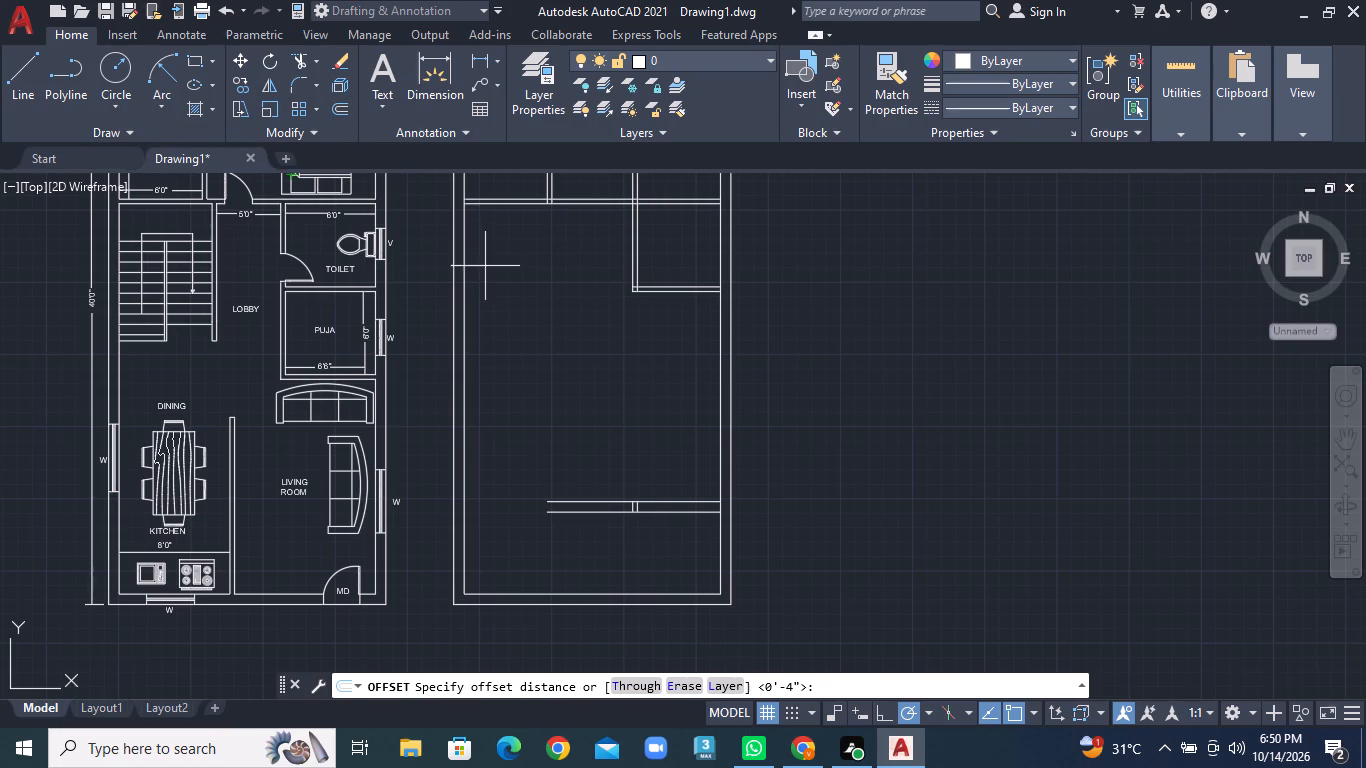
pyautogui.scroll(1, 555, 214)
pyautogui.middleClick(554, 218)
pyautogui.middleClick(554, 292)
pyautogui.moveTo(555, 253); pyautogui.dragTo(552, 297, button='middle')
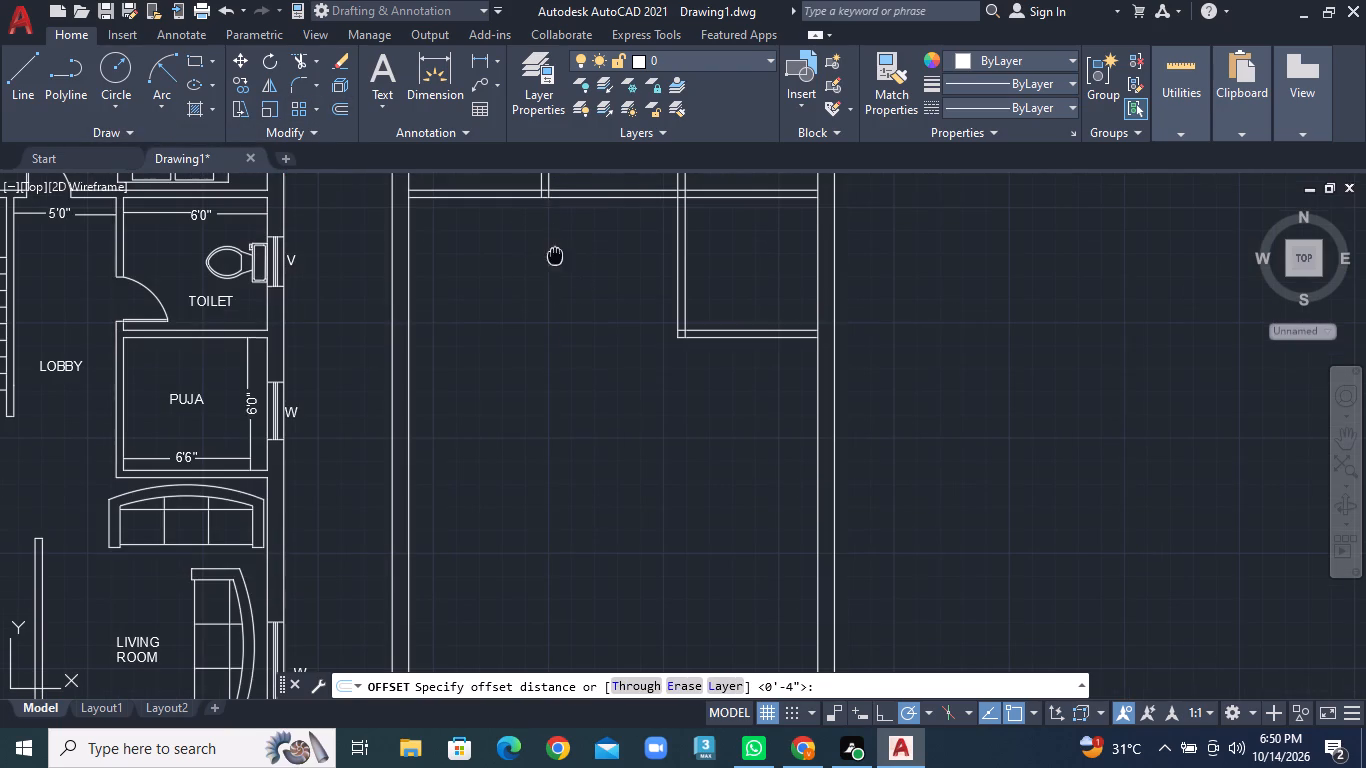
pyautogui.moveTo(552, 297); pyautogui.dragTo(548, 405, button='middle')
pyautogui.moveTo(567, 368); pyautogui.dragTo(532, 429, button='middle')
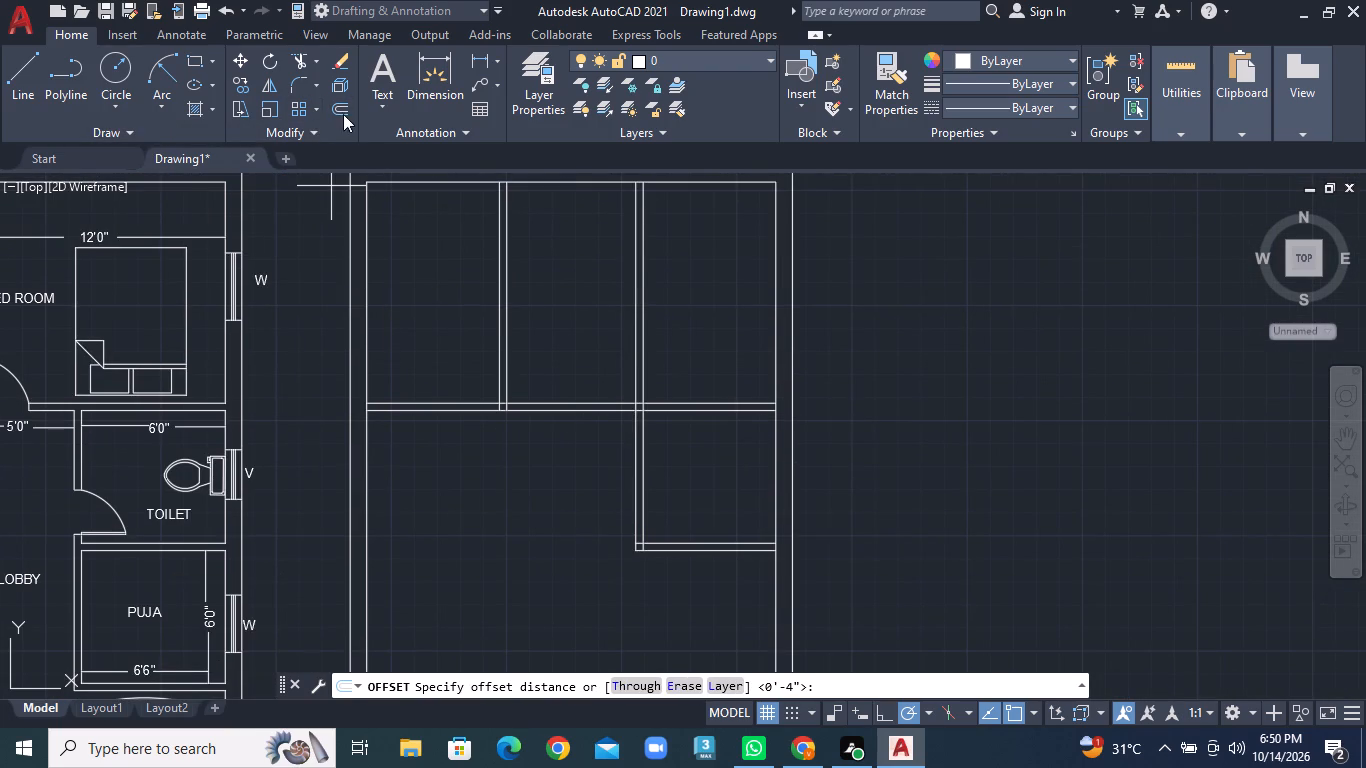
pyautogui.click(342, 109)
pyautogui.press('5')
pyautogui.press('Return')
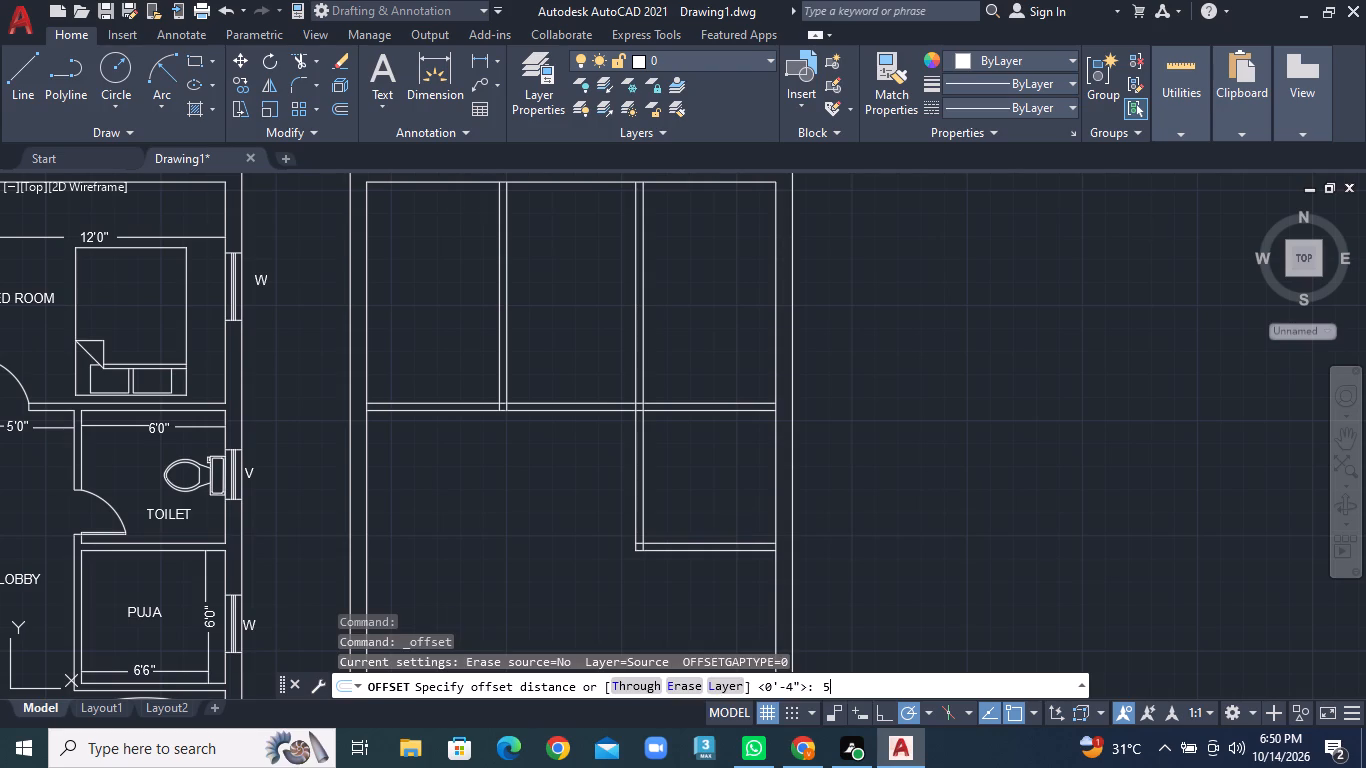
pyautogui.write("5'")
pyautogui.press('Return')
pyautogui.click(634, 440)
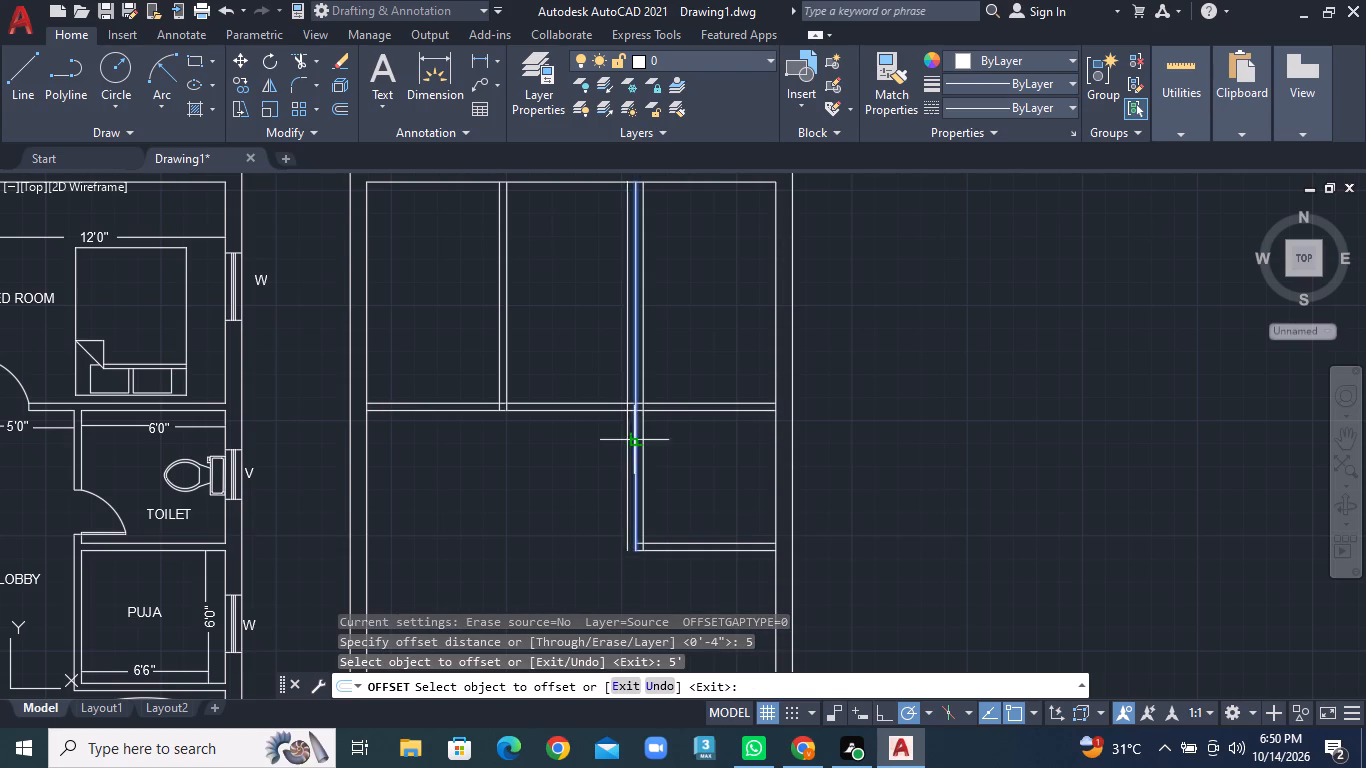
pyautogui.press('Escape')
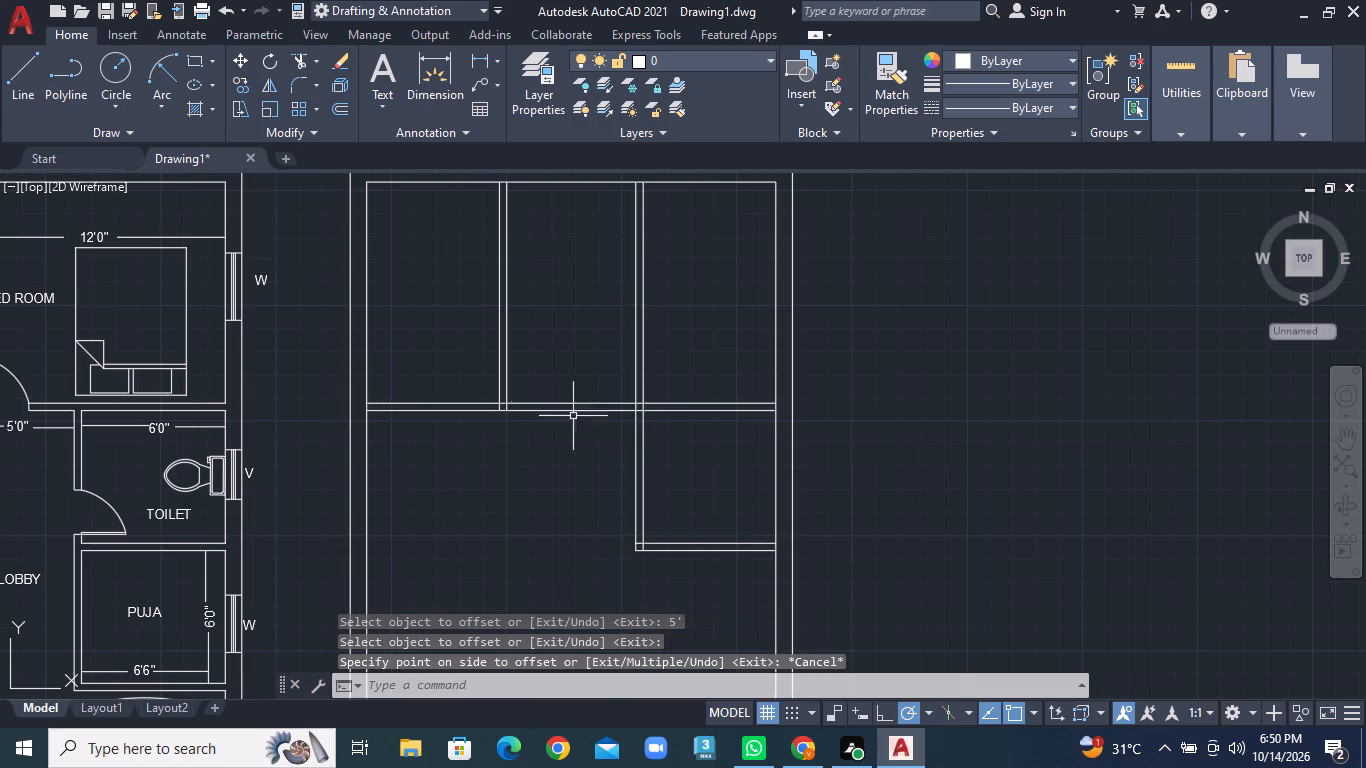
# Offset the left line of the small right room's vertical partition 5' to the left.
pyautogui.click(349, 109)
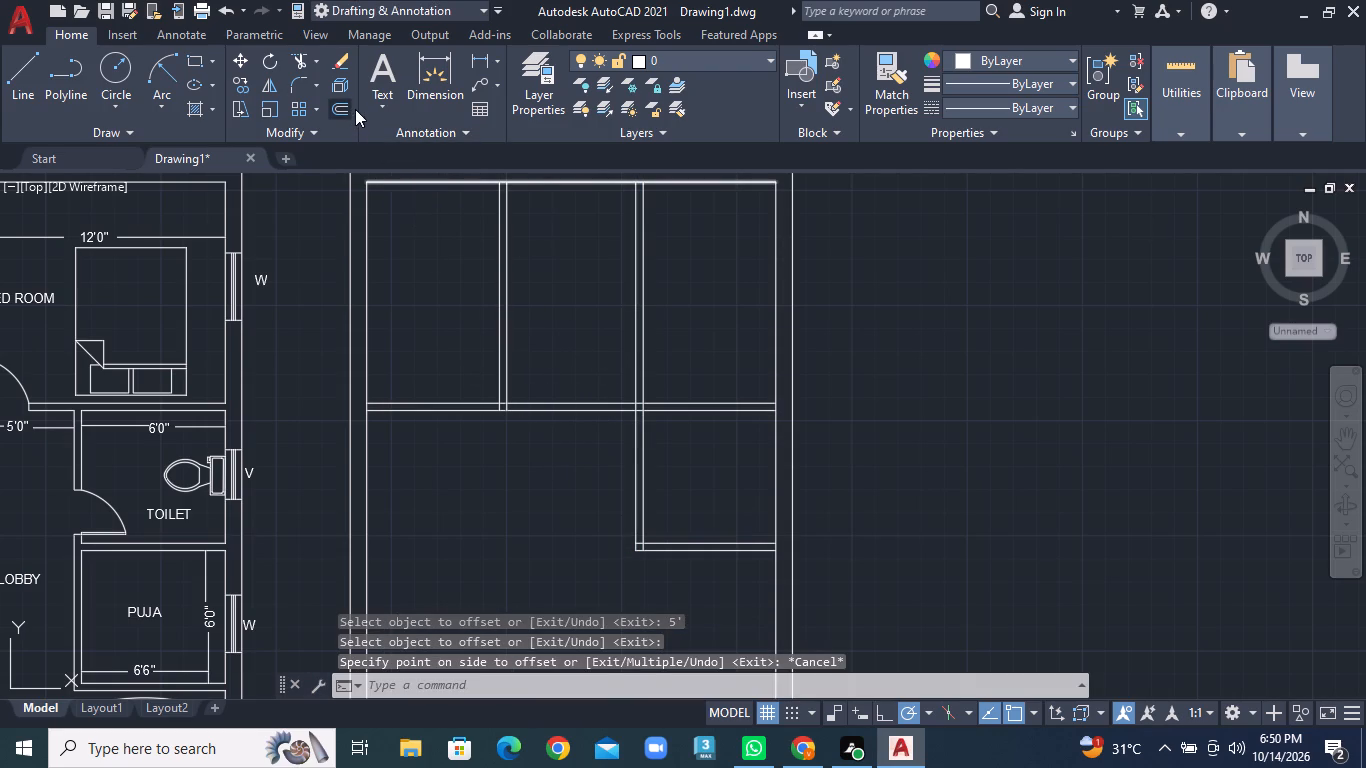
pyautogui.press('5')
pyautogui.press("'")
pyautogui.press('Return')
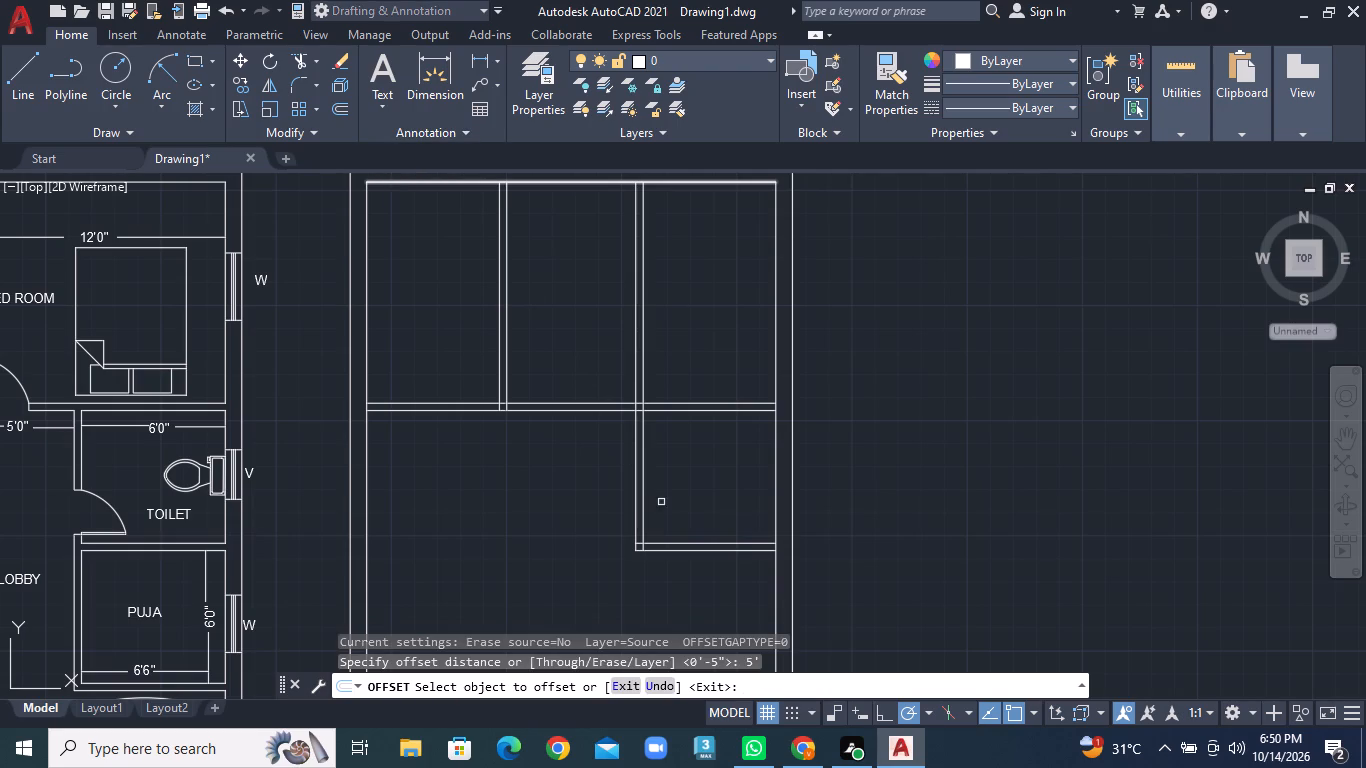
pyautogui.click(634, 481)
pyautogui.click(583, 478)
# Offset the new middle vertical line 4" to the left to form a thin partition.
pyautogui.moveTo(583, 446); pyautogui.dragTo(621, 410, button='middle')
pyautogui.click(337, 104)
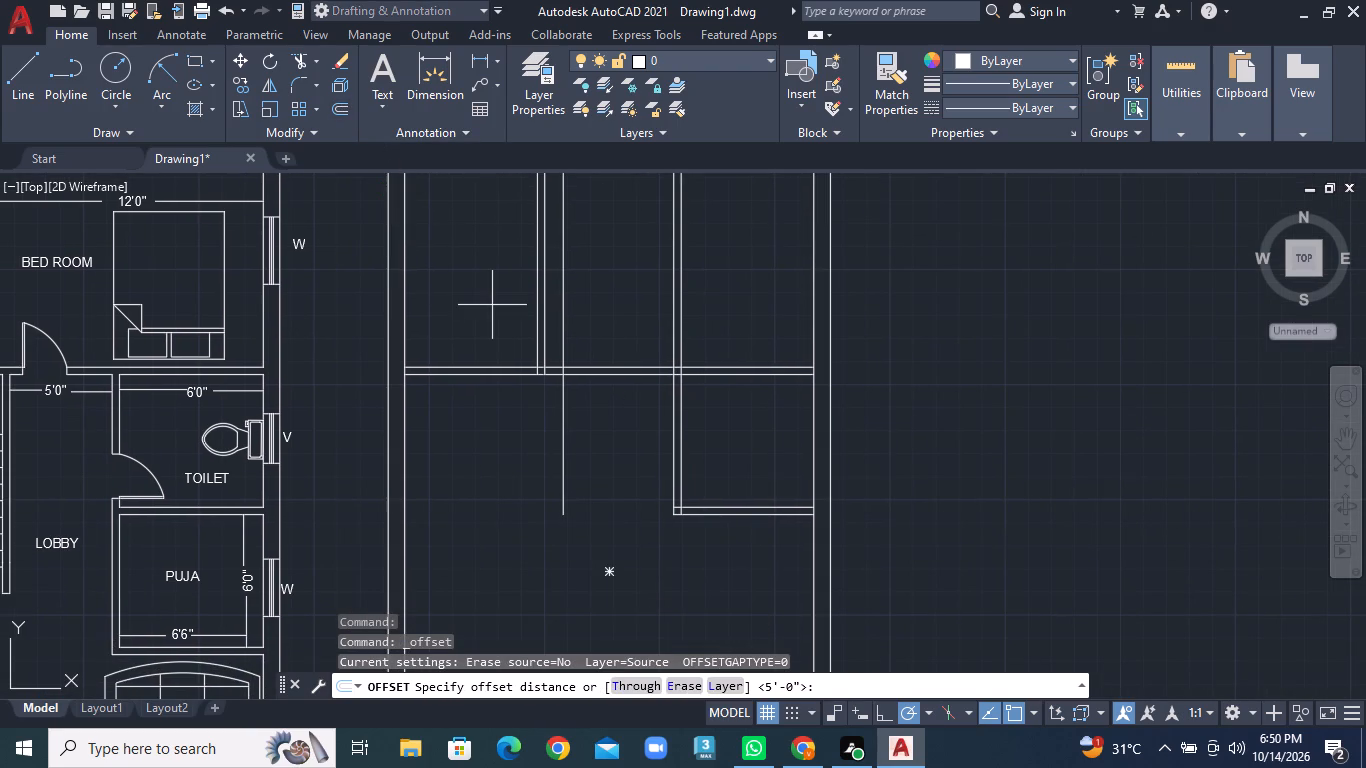
pyautogui.write('4"')
pyautogui.press('Return')
pyautogui.click(561, 429)
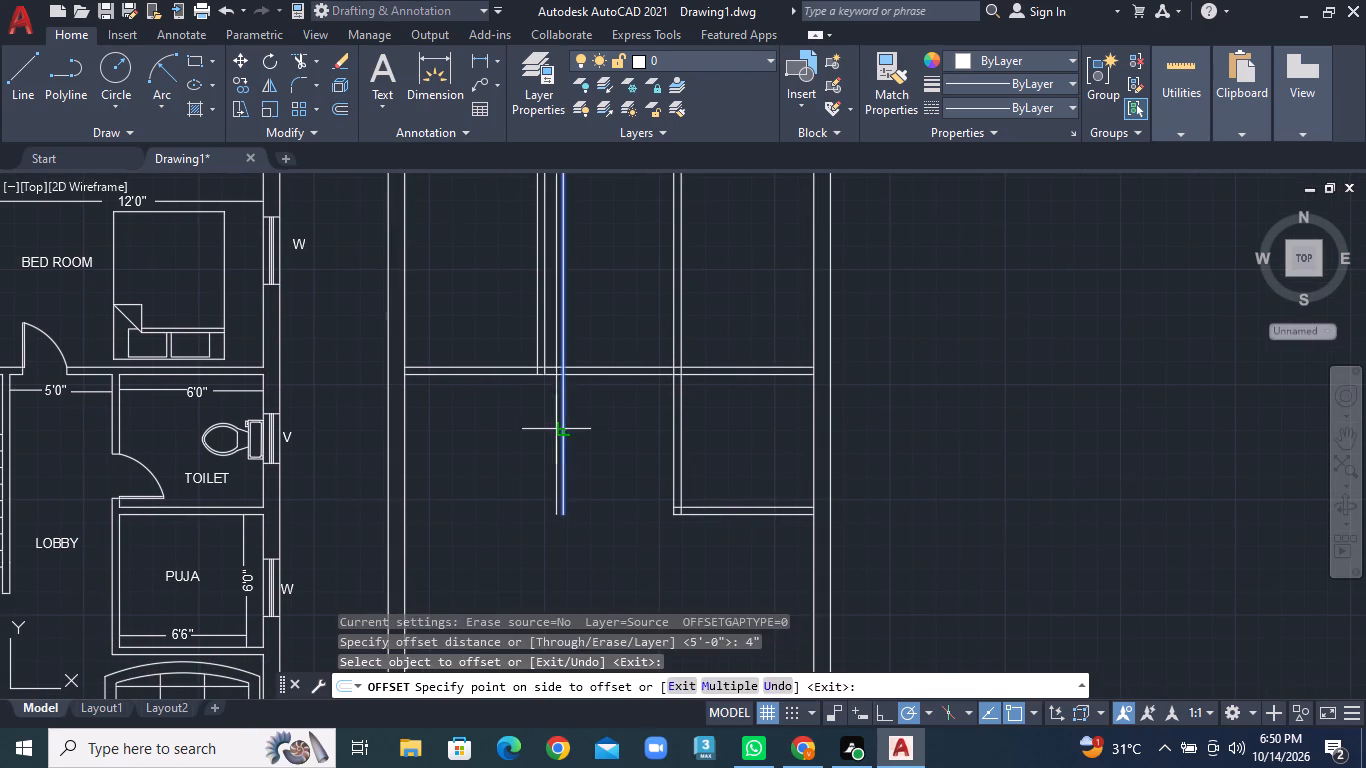
pyautogui.click(554, 429)
pyautogui.hotkey('ctrl', 'z')
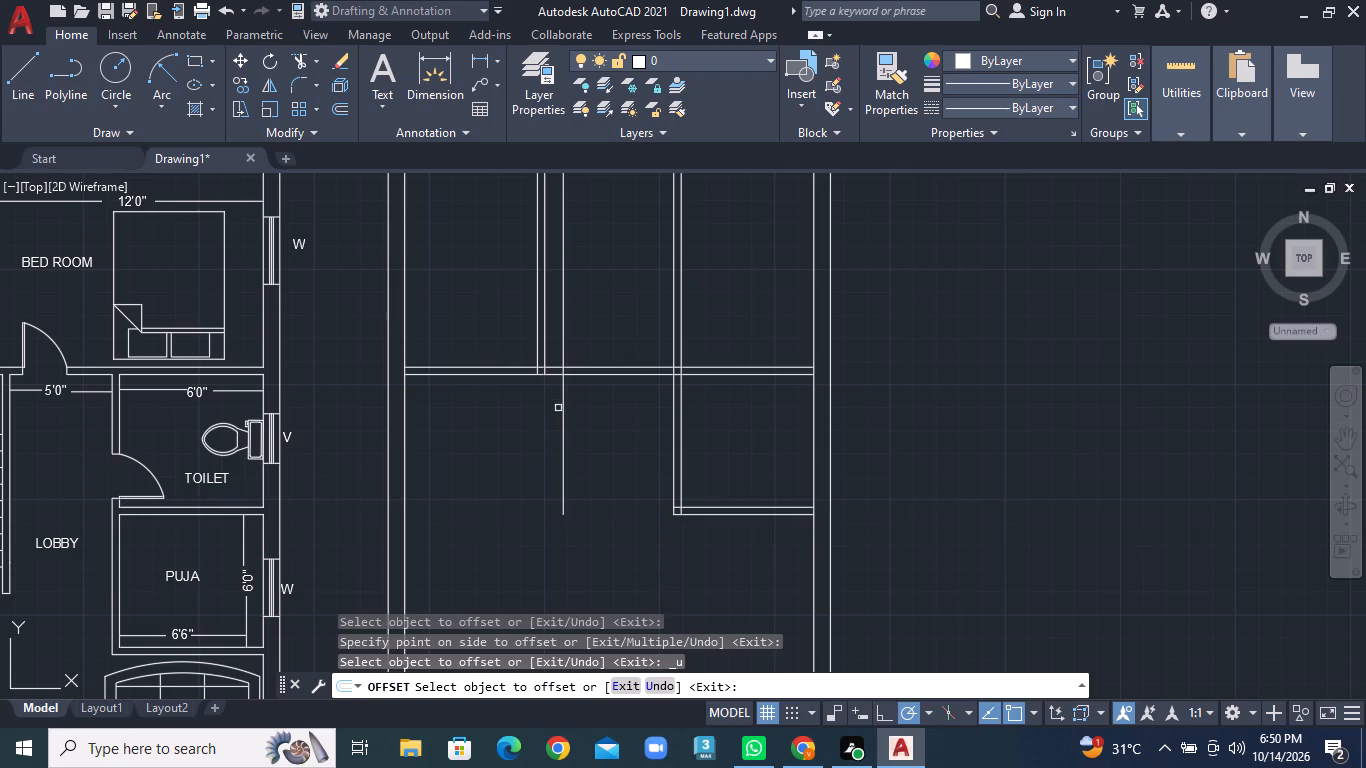
pyautogui.click(563, 413)
pyautogui.click(541, 411)
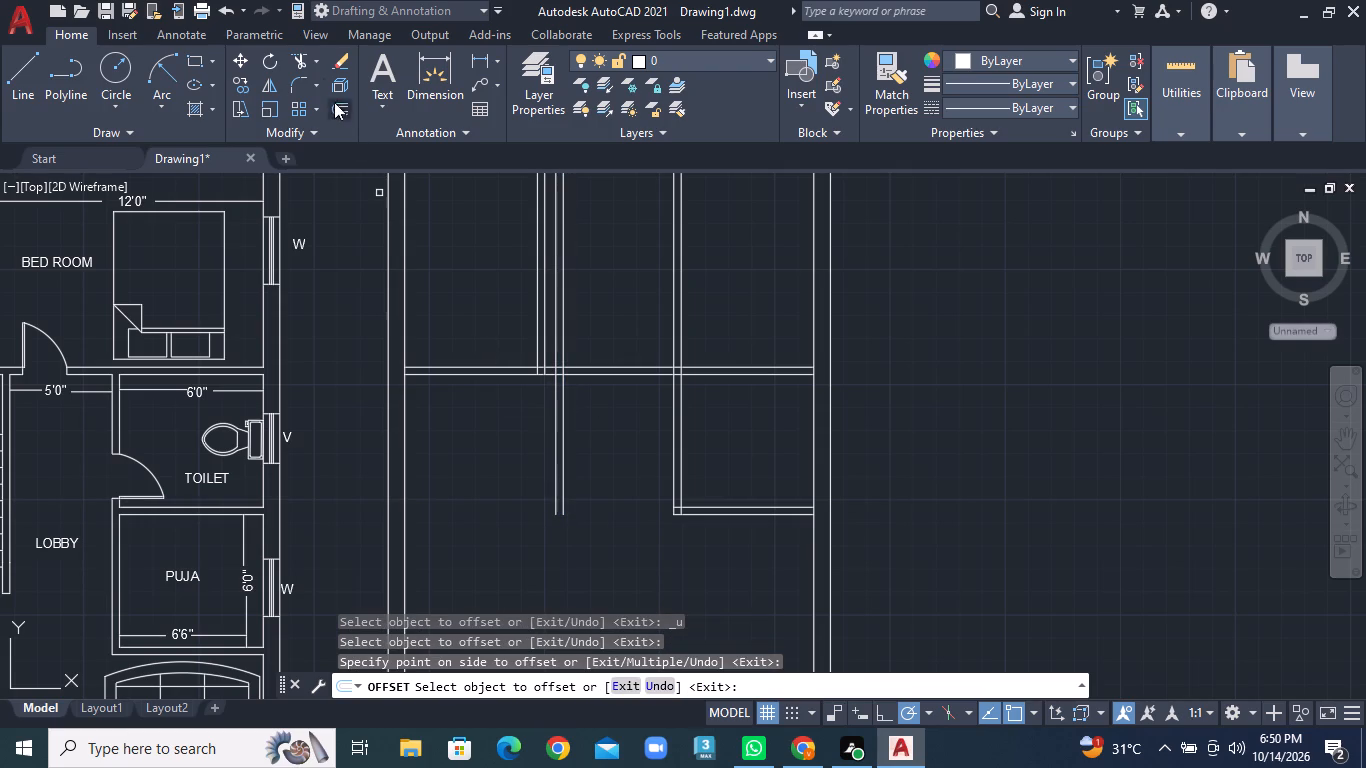
# Trim both lines of the new middle vertical partition where they extend above the upper horizontal partition.
pyautogui.doubleClick(317, 63)
pyautogui.doubleClick(308, 63)
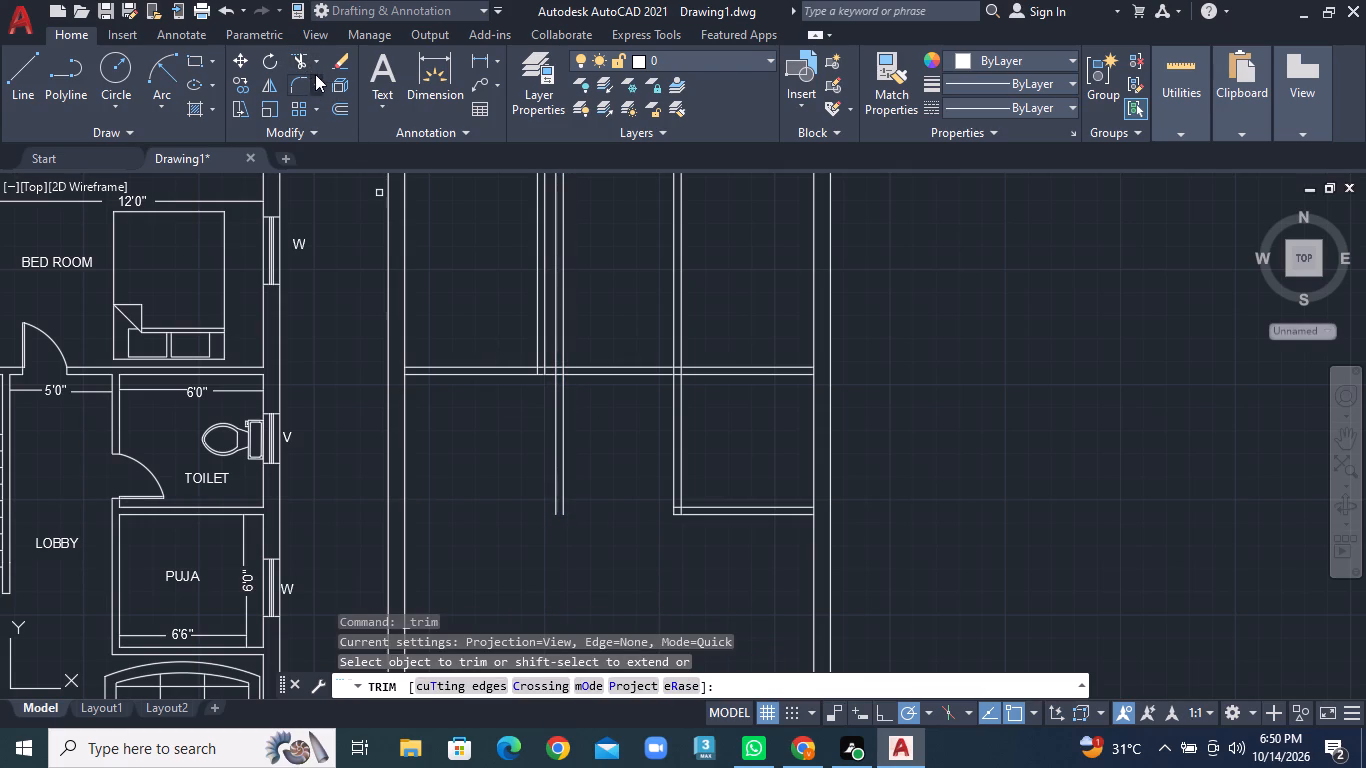
pyautogui.click(315, 58)
pyautogui.click(323, 89)
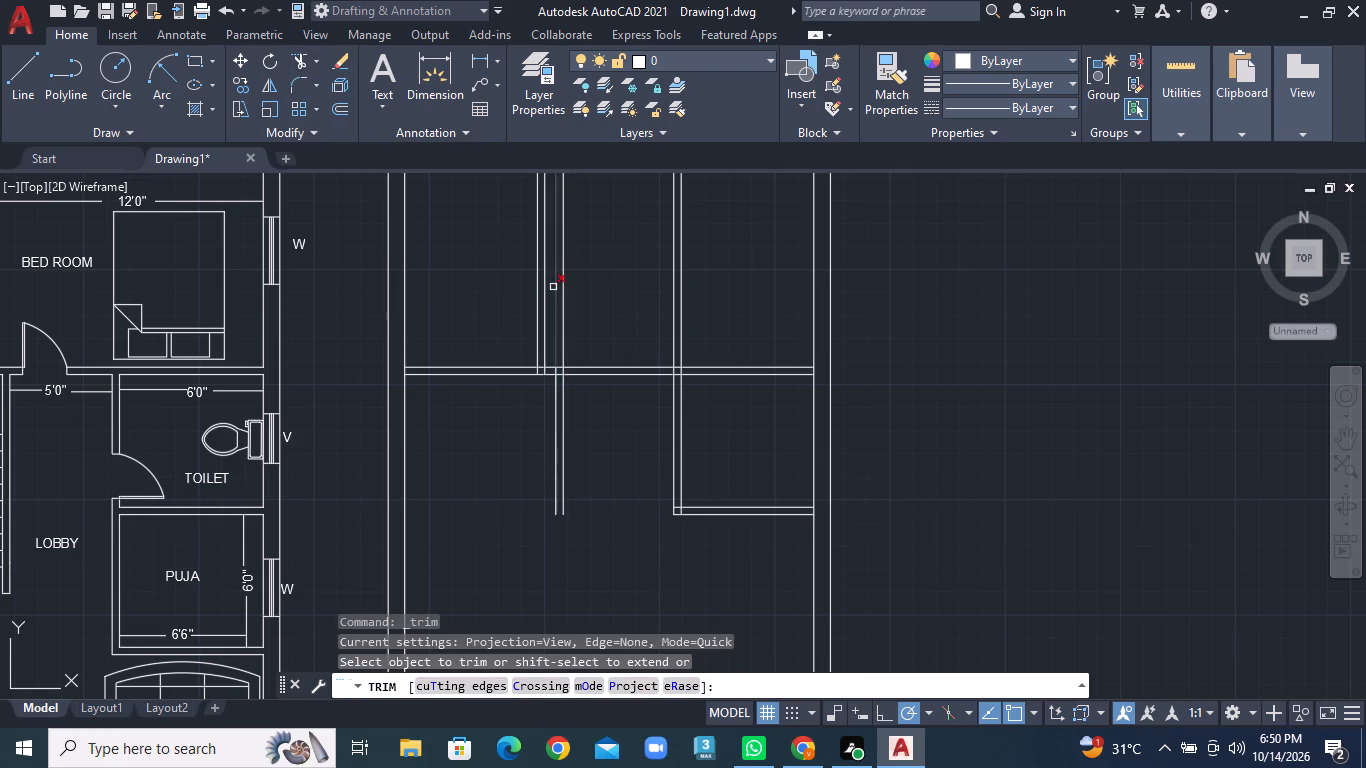
pyautogui.click(553, 287)
pyautogui.click(561, 287)
# Draw a line about 3'-4" straight down from the lower end of the middle vertical partition's left line.
pyautogui.scroll(-1, 560, 461)
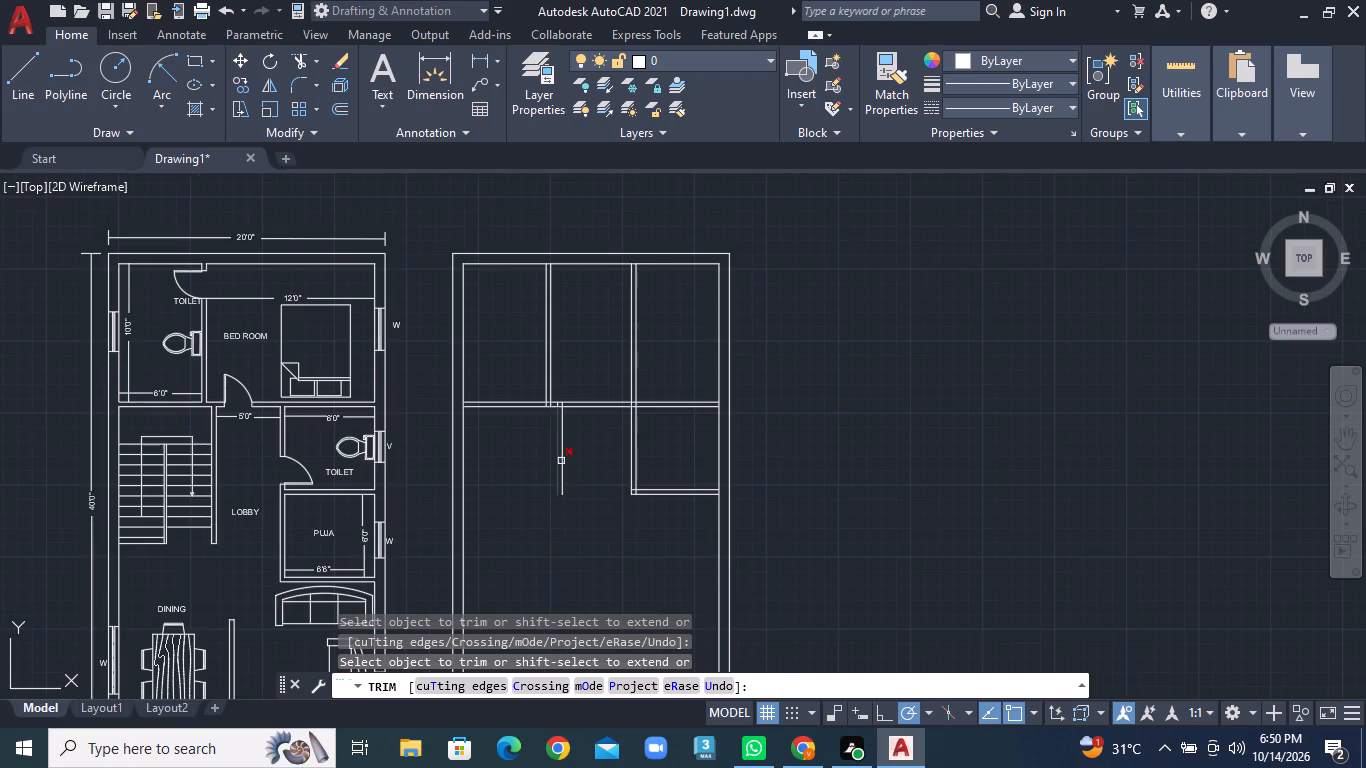
pyautogui.moveTo(566, 470); pyautogui.dragTo(560, 317, button='middle')
pyautogui.scroll(-1, 546, 300)
pyautogui.scroll(1, 546, 307)
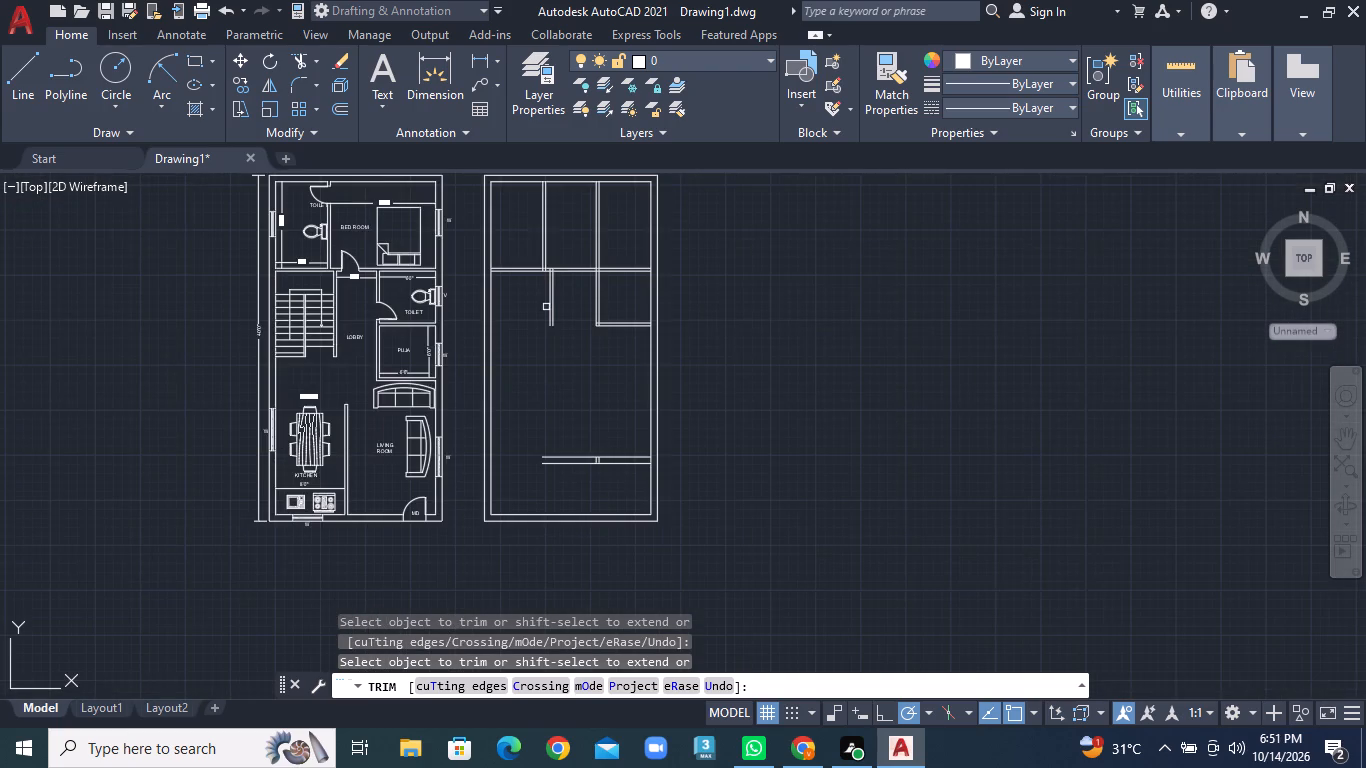
pyautogui.click(23, 86)
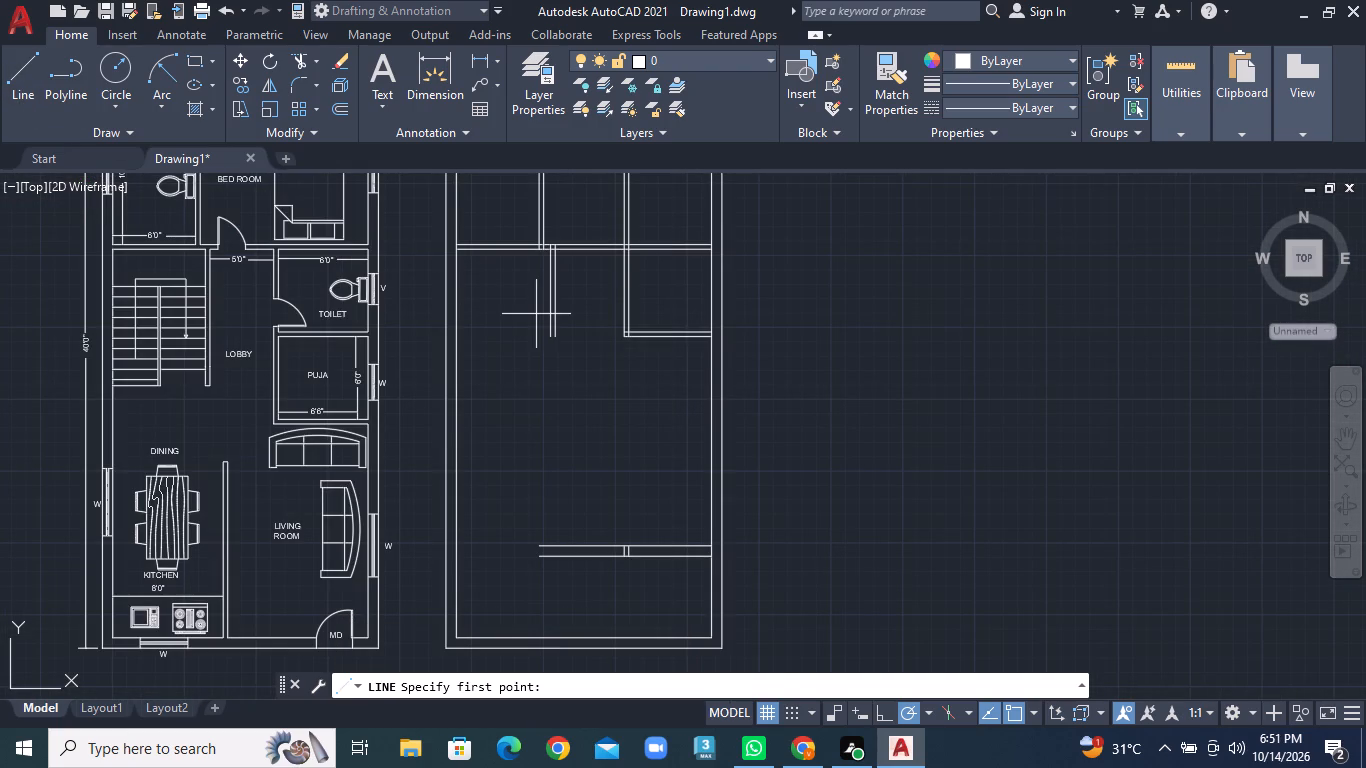
pyautogui.click(549, 337)
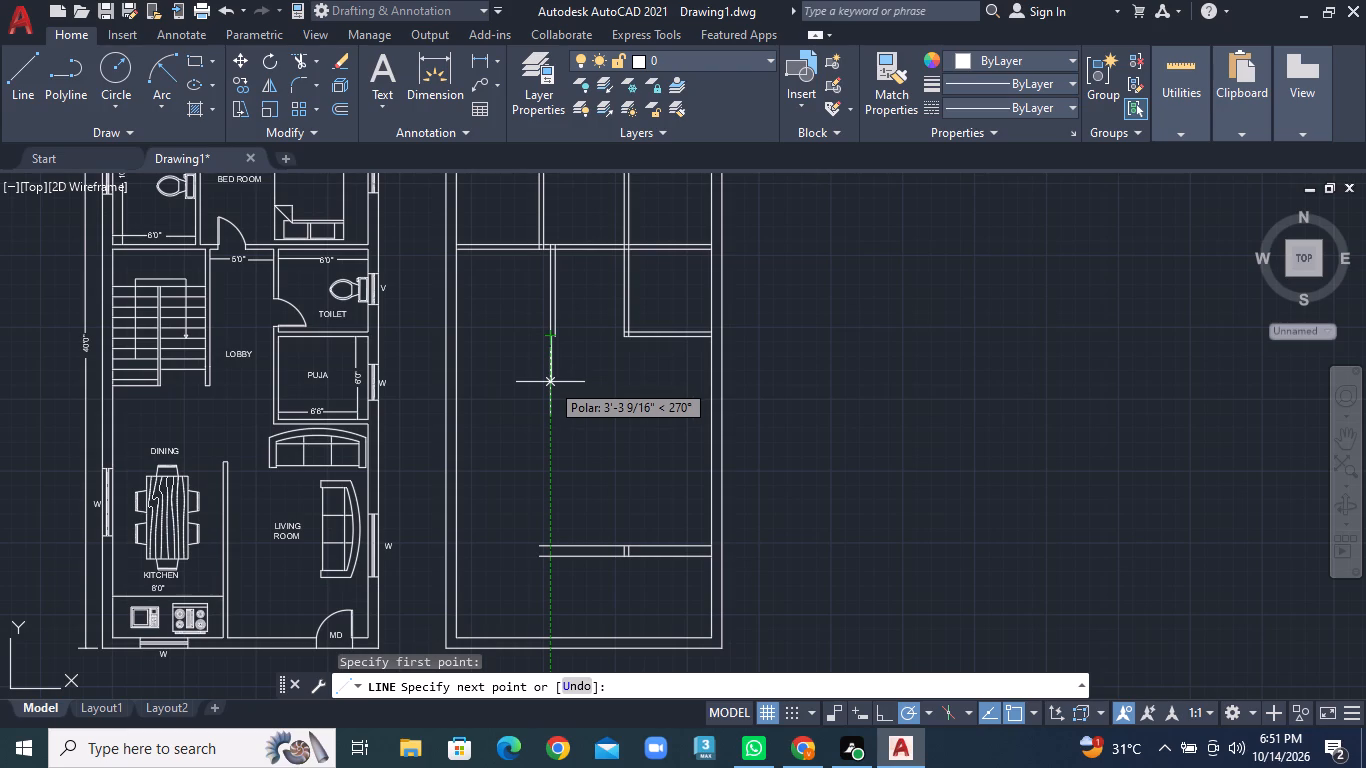
pyautogui.click(550, 382)
pyautogui.scroll(1, 550, 382)
pyautogui.rightClick(550, 382)
pyautogui.click(574, 390)
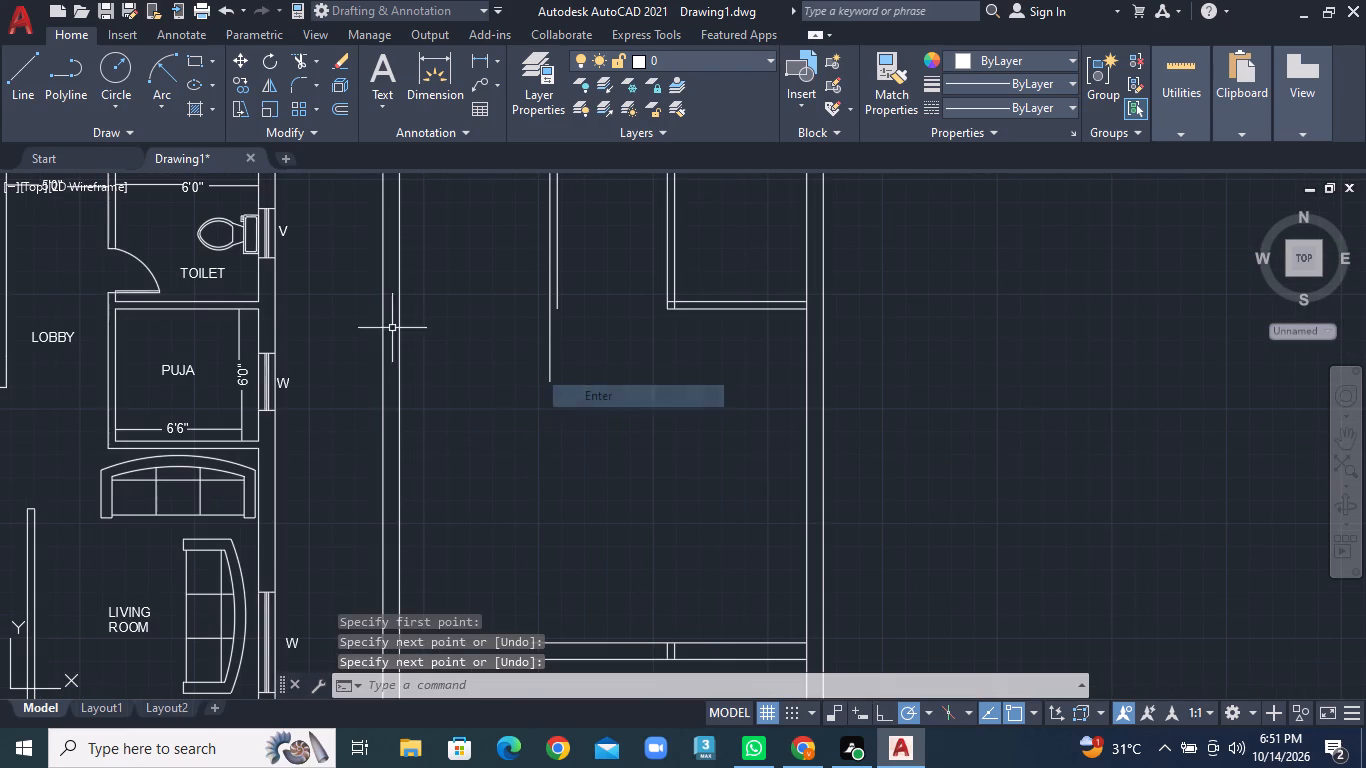
# Draw a polyline extending the middle partition's right line down to the same level and closing off the partition's lower end.
pyautogui.click(42, 81)
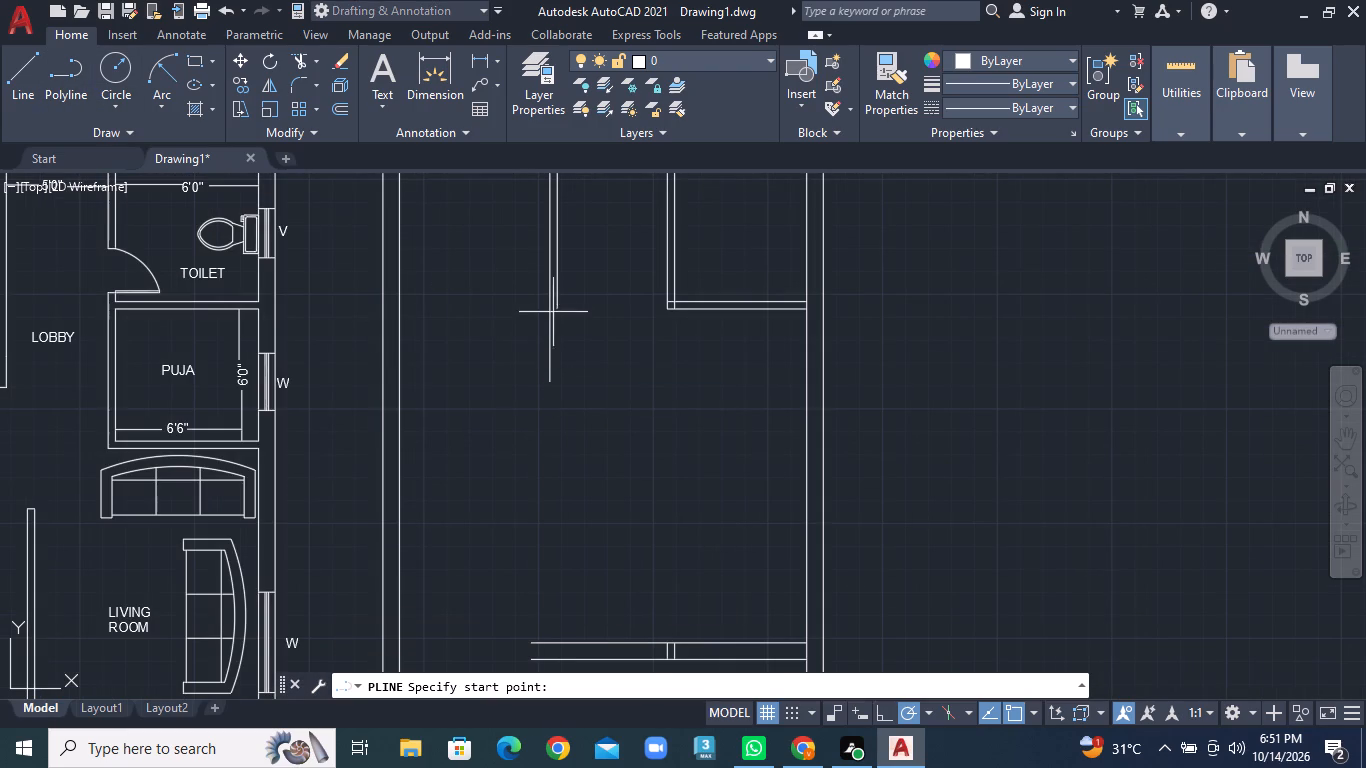
pyautogui.click(557, 306)
pyautogui.click(558, 379)
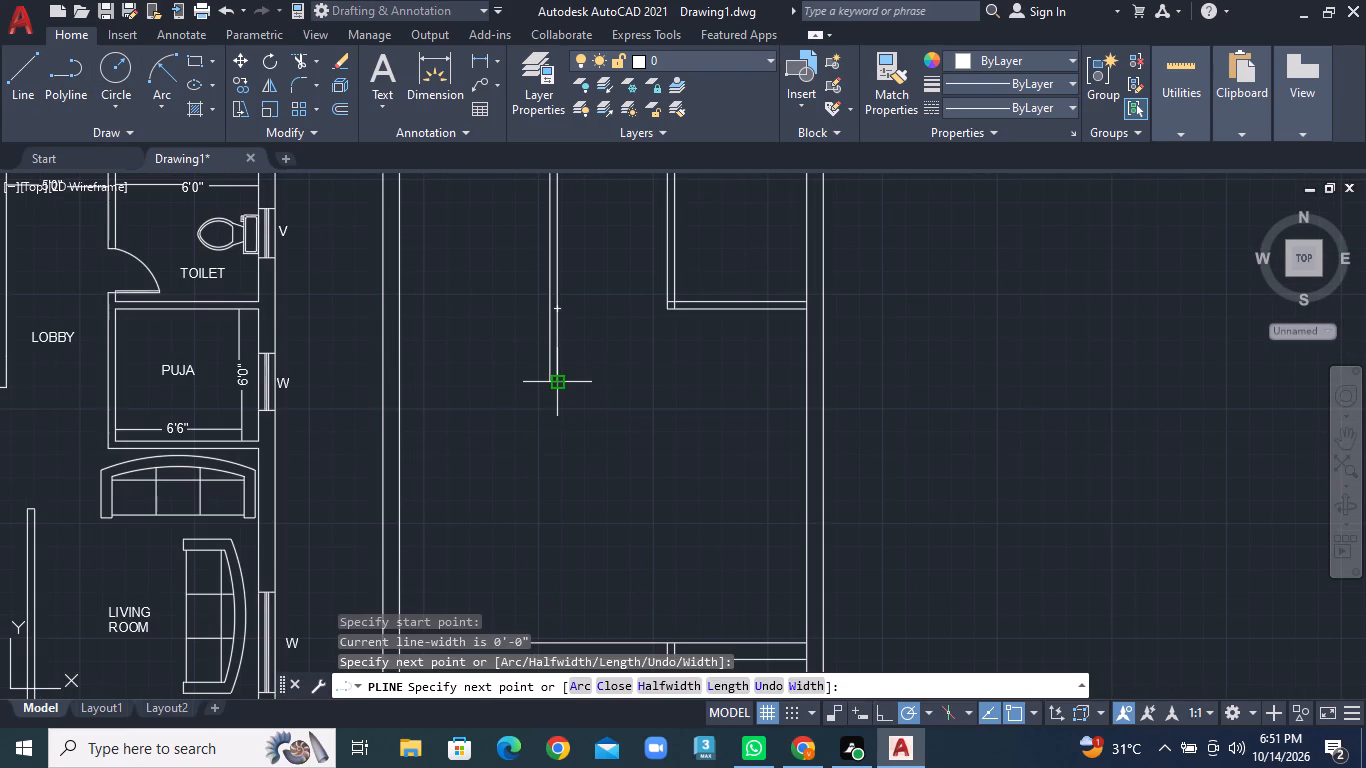
pyautogui.click(549, 379)
pyautogui.rightClick(549, 379)
pyautogui.click(580, 391)
# Draw a horizontal line from the left outer wall's inner face, above the bottom 9" wall and reaching past its free left end.
pyautogui.scroll(-3, 675, 396)
pyautogui.moveTo(671, 438); pyautogui.dragTo(646, 351, button='middle')
pyautogui.scroll(1, 646, 351)
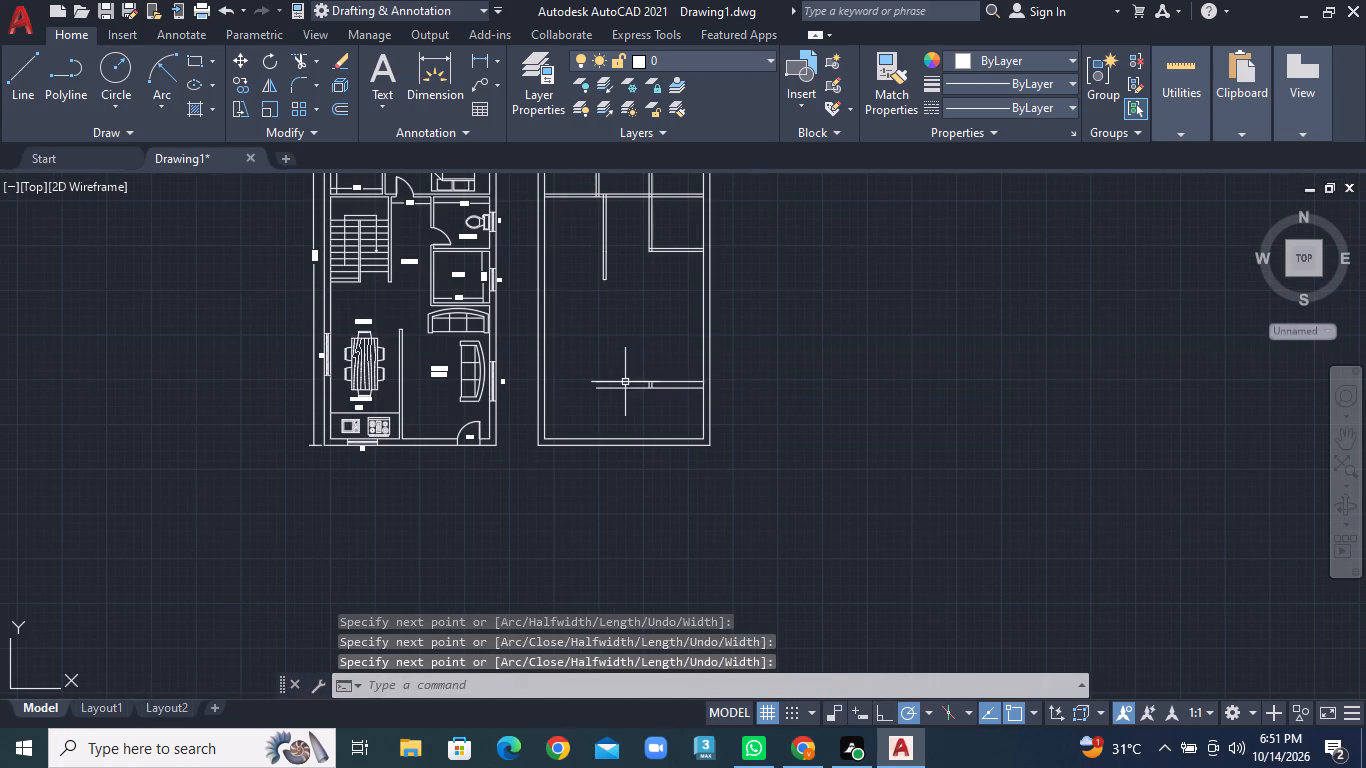
pyautogui.scroll(1, 603, 363)
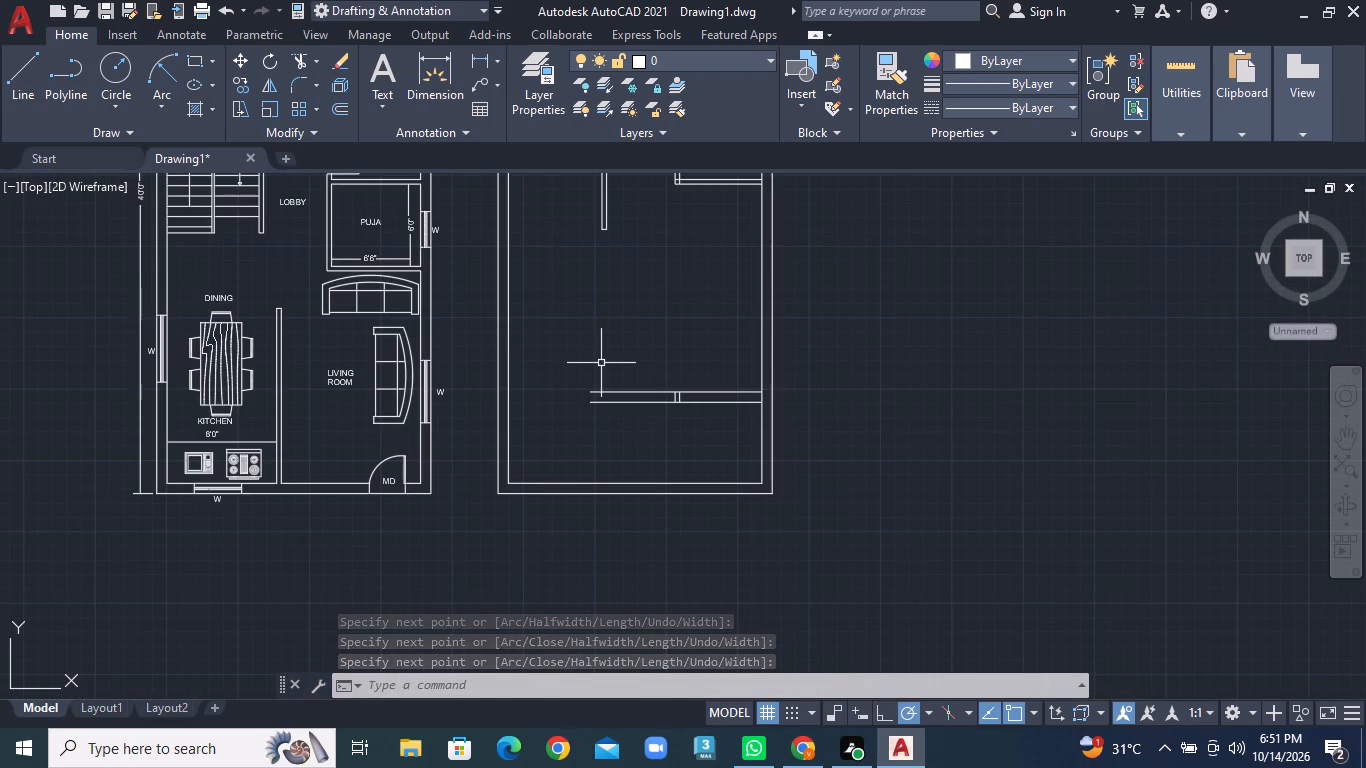
pyautogui.moveTo(566, 352); pyautogui.dragTo(590, 402, button='middle')
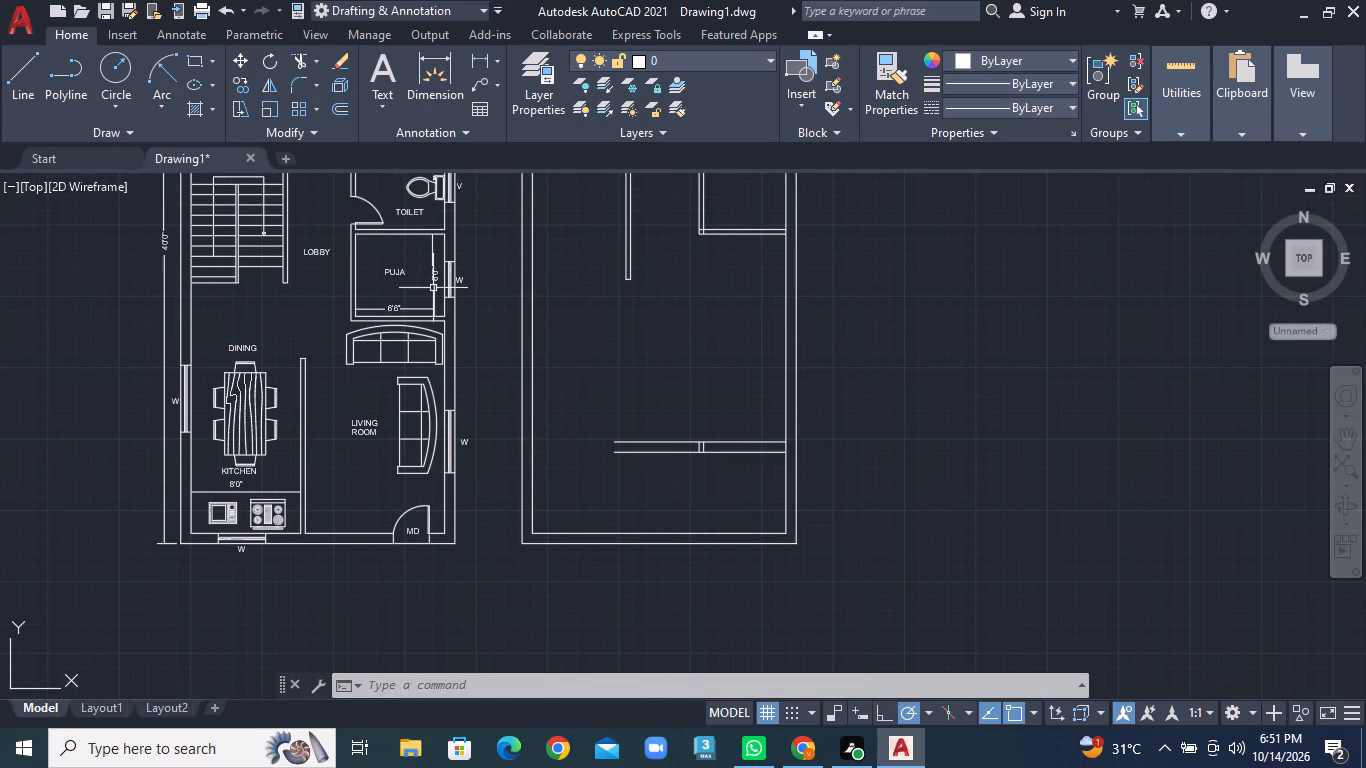
pyautogui.click(18, 86)
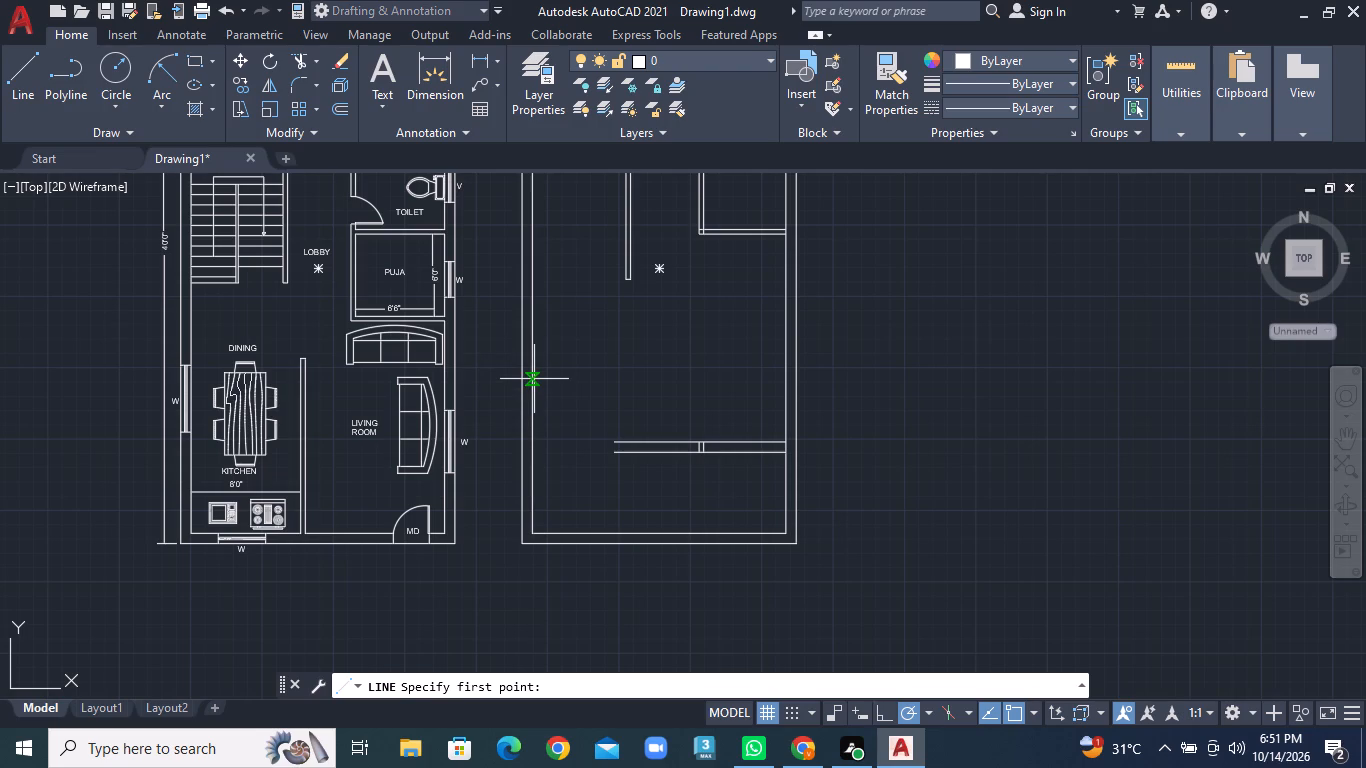
pyautogui.scroll(1, 543, 418)
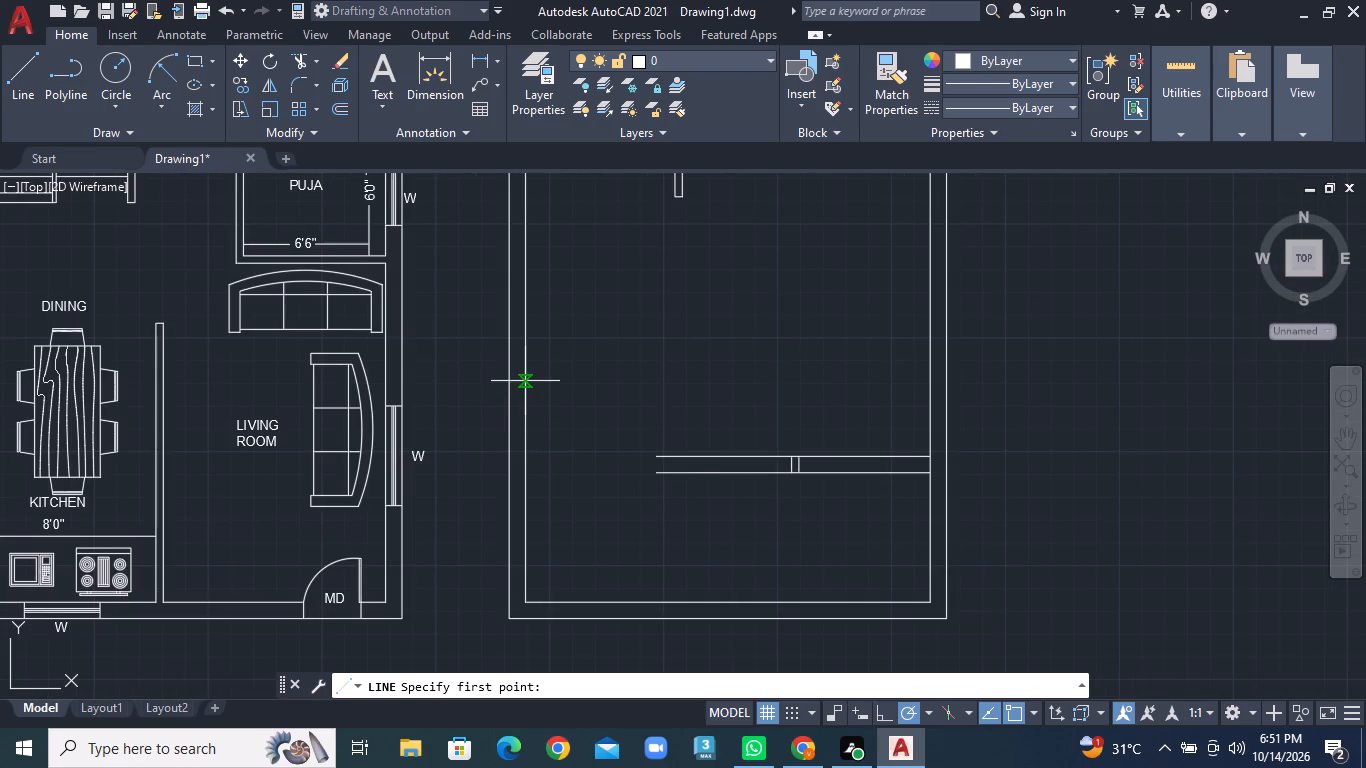
pyautogui.click(525, 372)
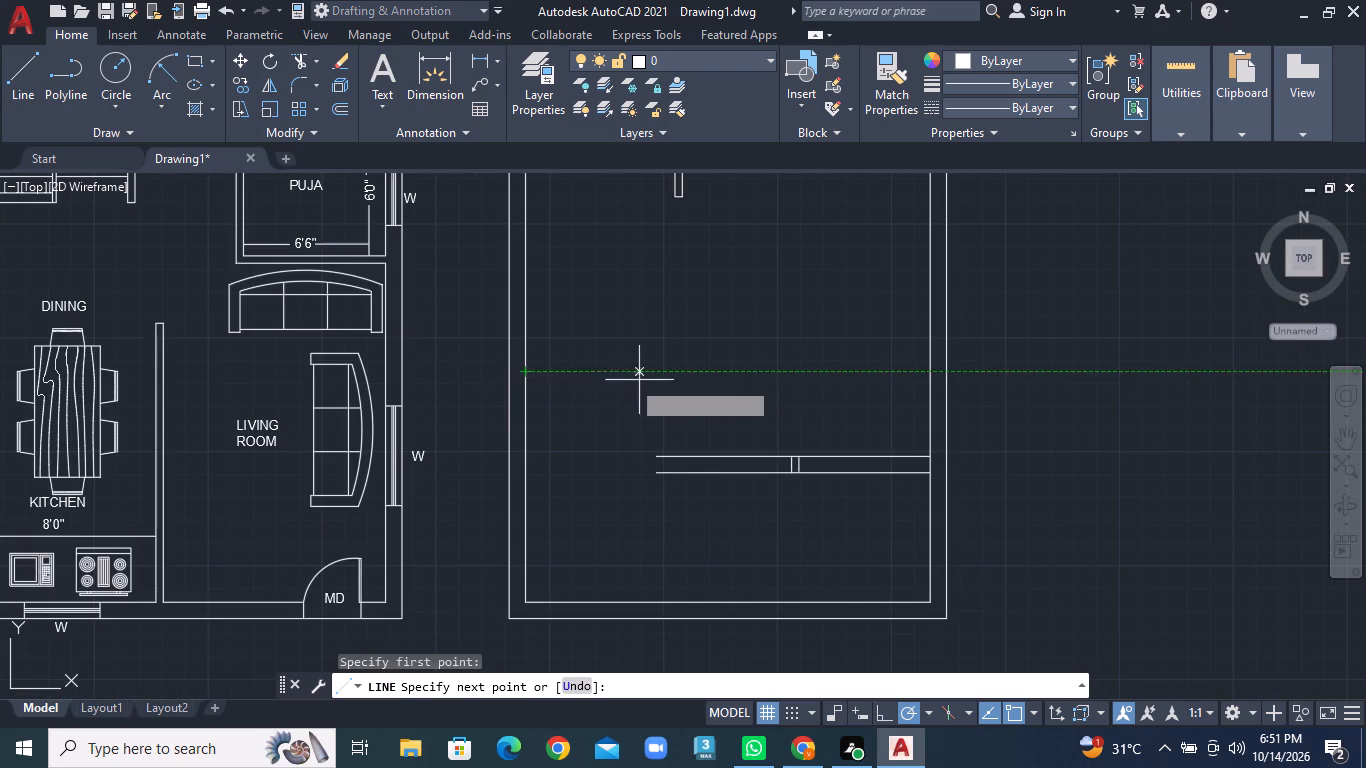
pyautogui.click(721, 375)
pyautogui.rightClick(721, 375)
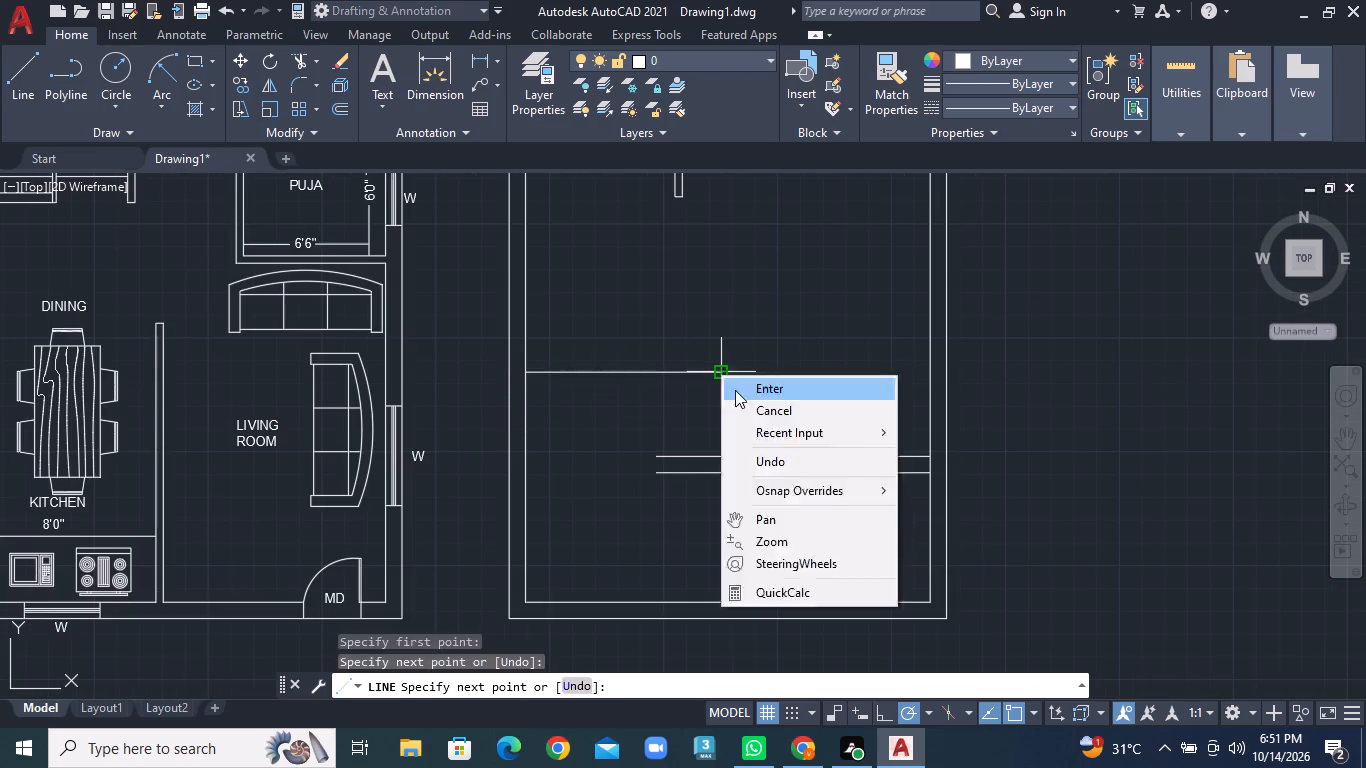
pyautogui.click(736, 390)
# Offset the new horizontal line 9" upward to form a wall.
pyautogui.click(28, 88)
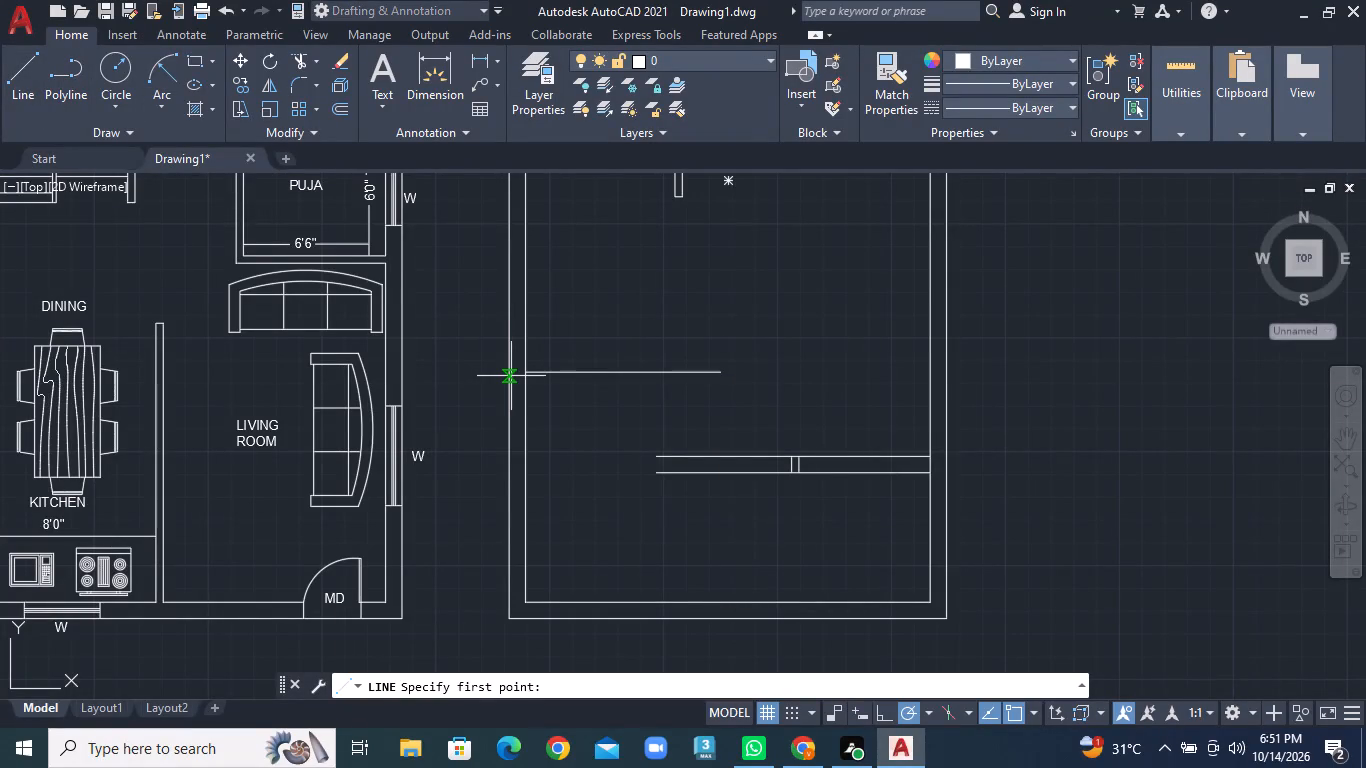
pyautogui.click(344, 105)
pyautogui.press('9')
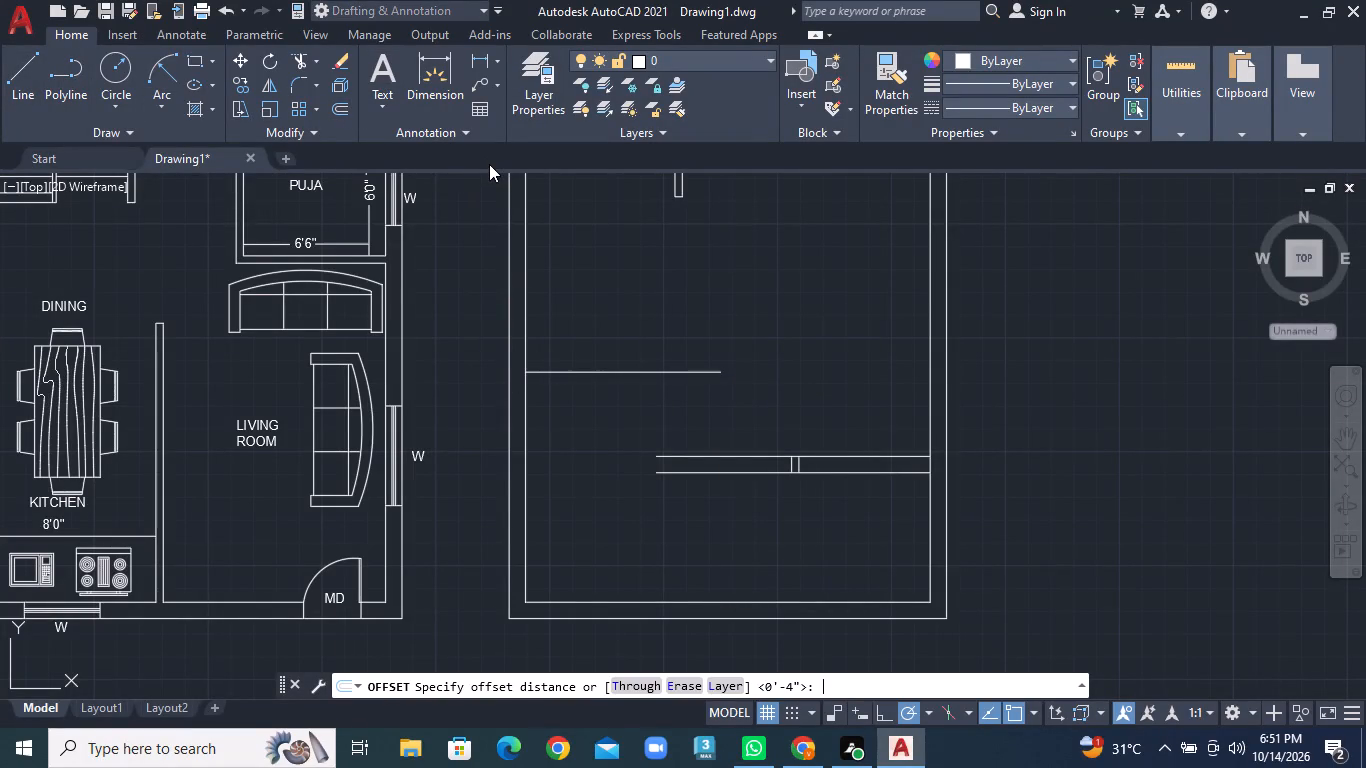
pyautogui.hotkey('shift', '"')
pyautogui.press('Return')
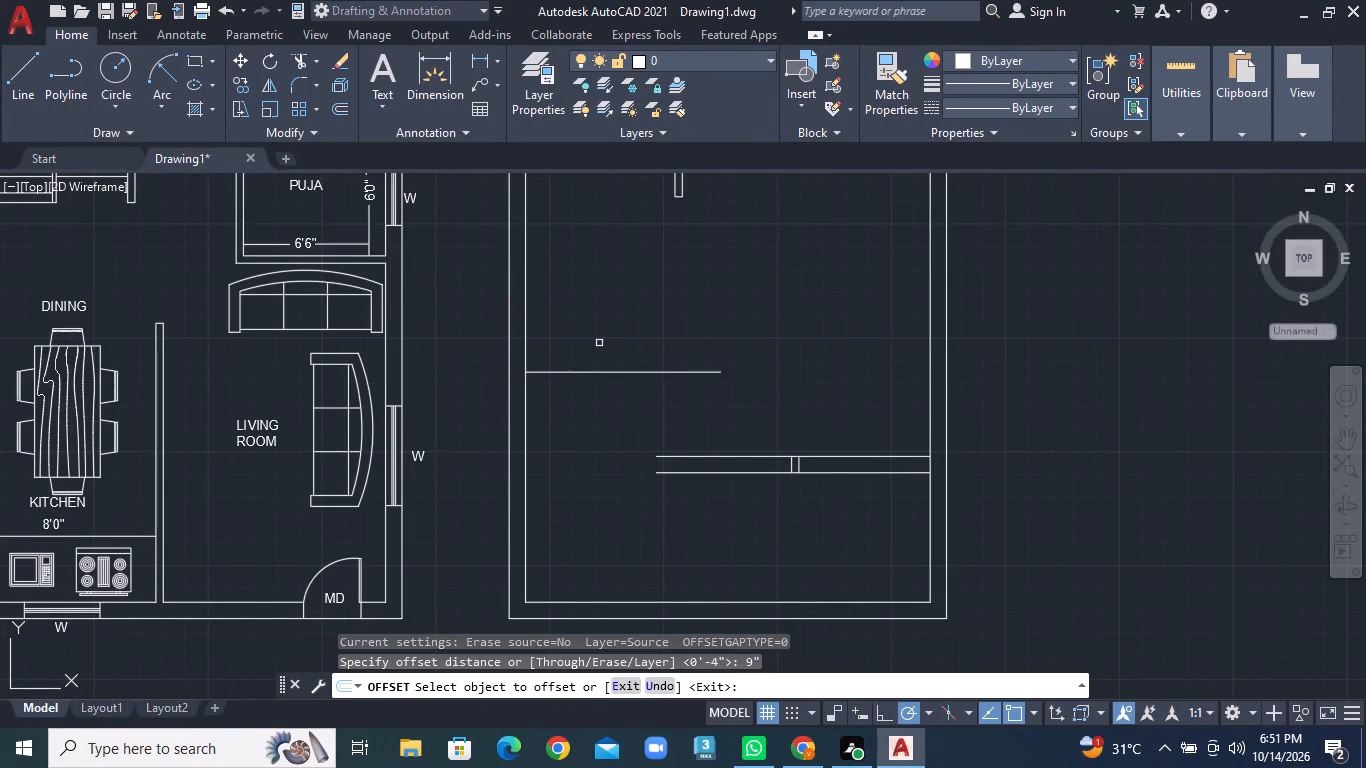
pyautogui.doubleClick(589, 370)
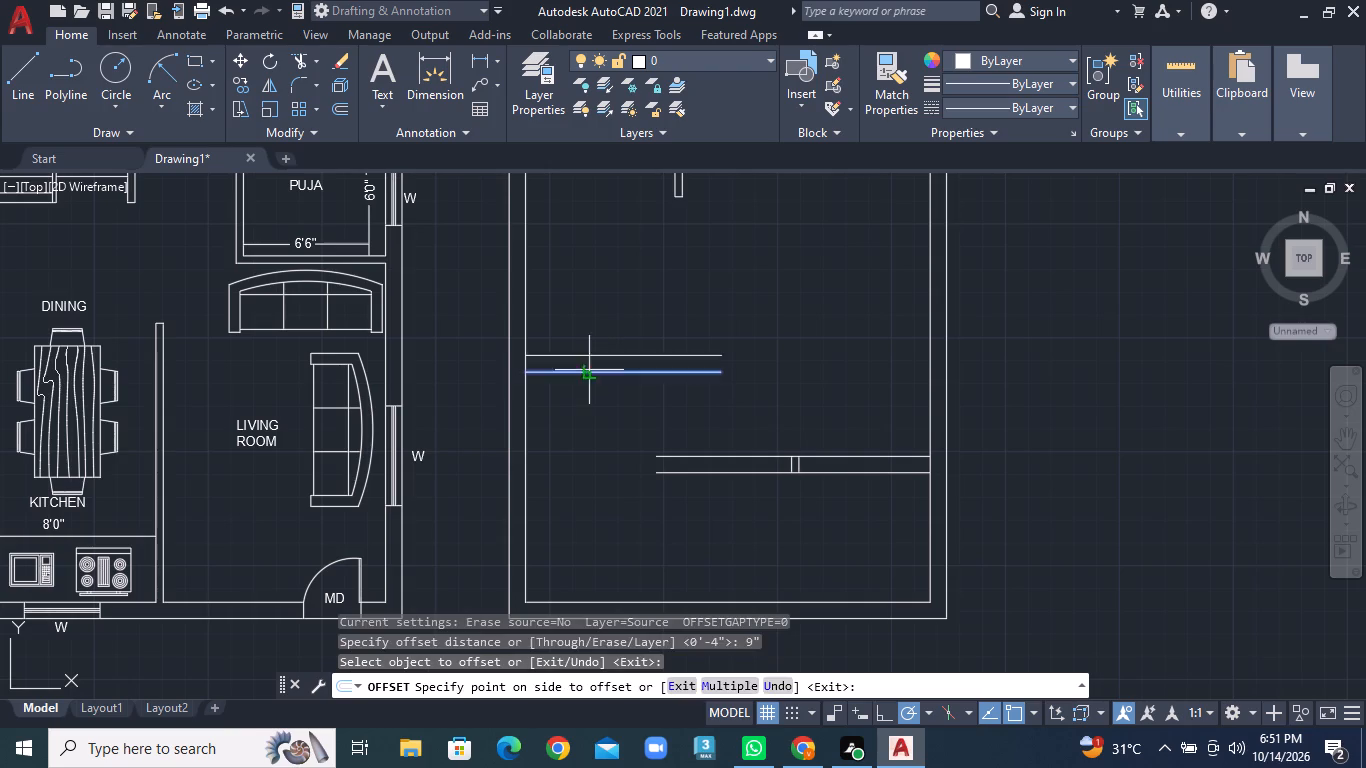
pyautogui.click(589, 324)
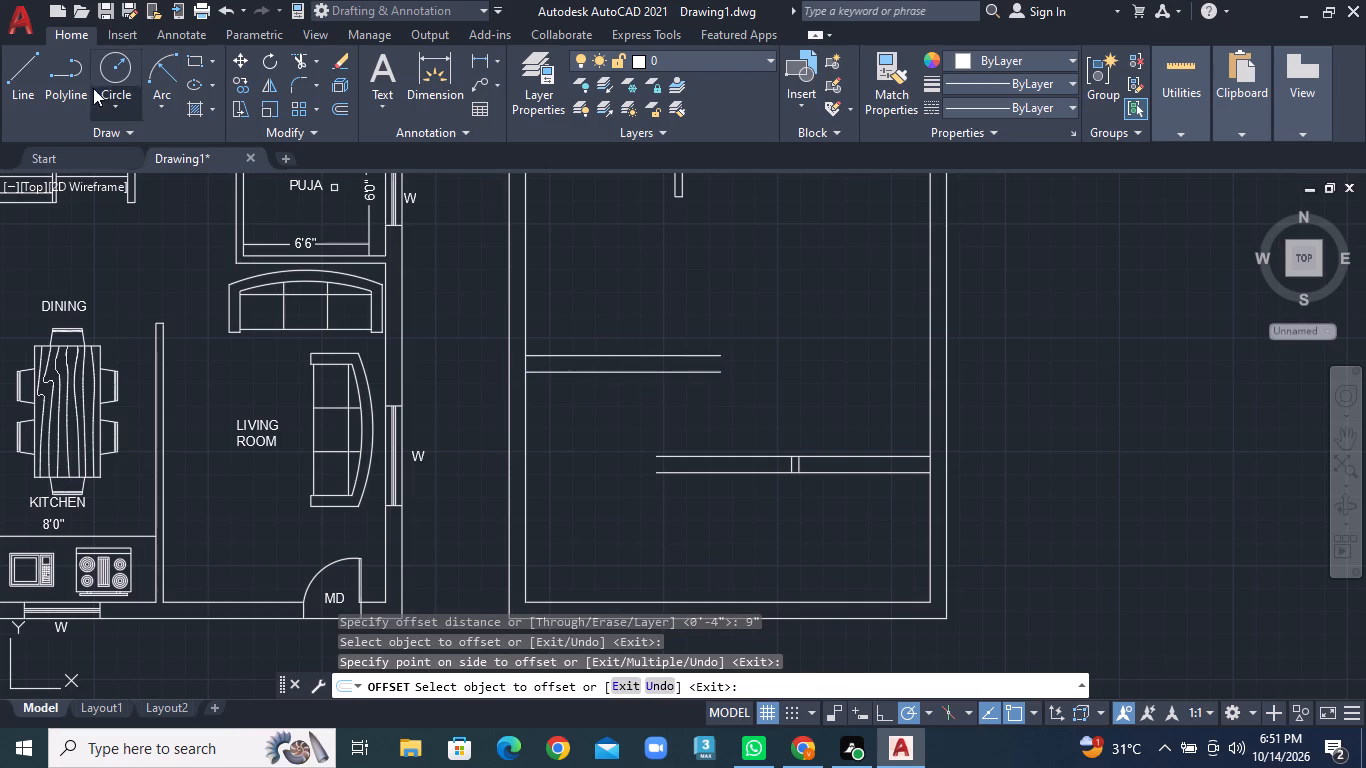
# Draw a vertical line from the new wall's upper line, near its right end, down to the upper line of the bottom wall.
pyautogui.click(29, 88)
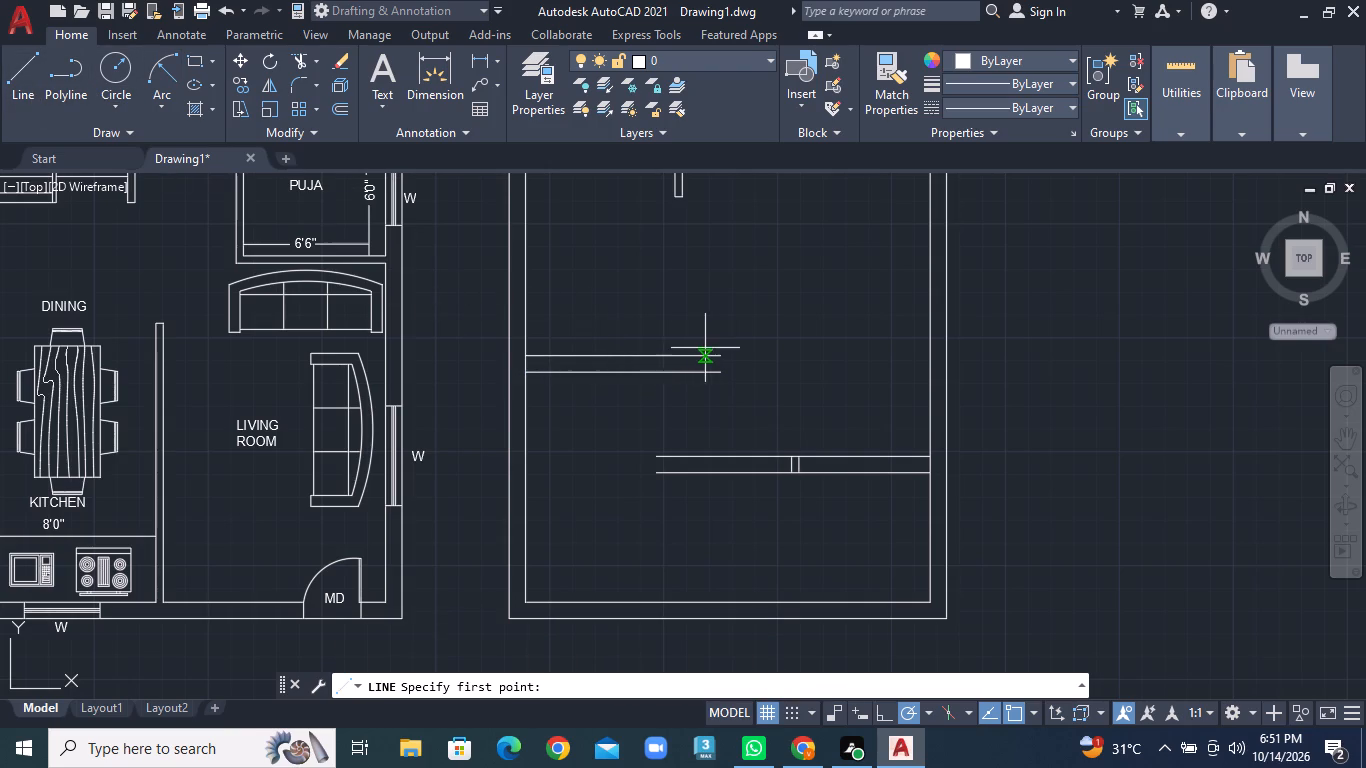
pyautogui.click(706, 352)
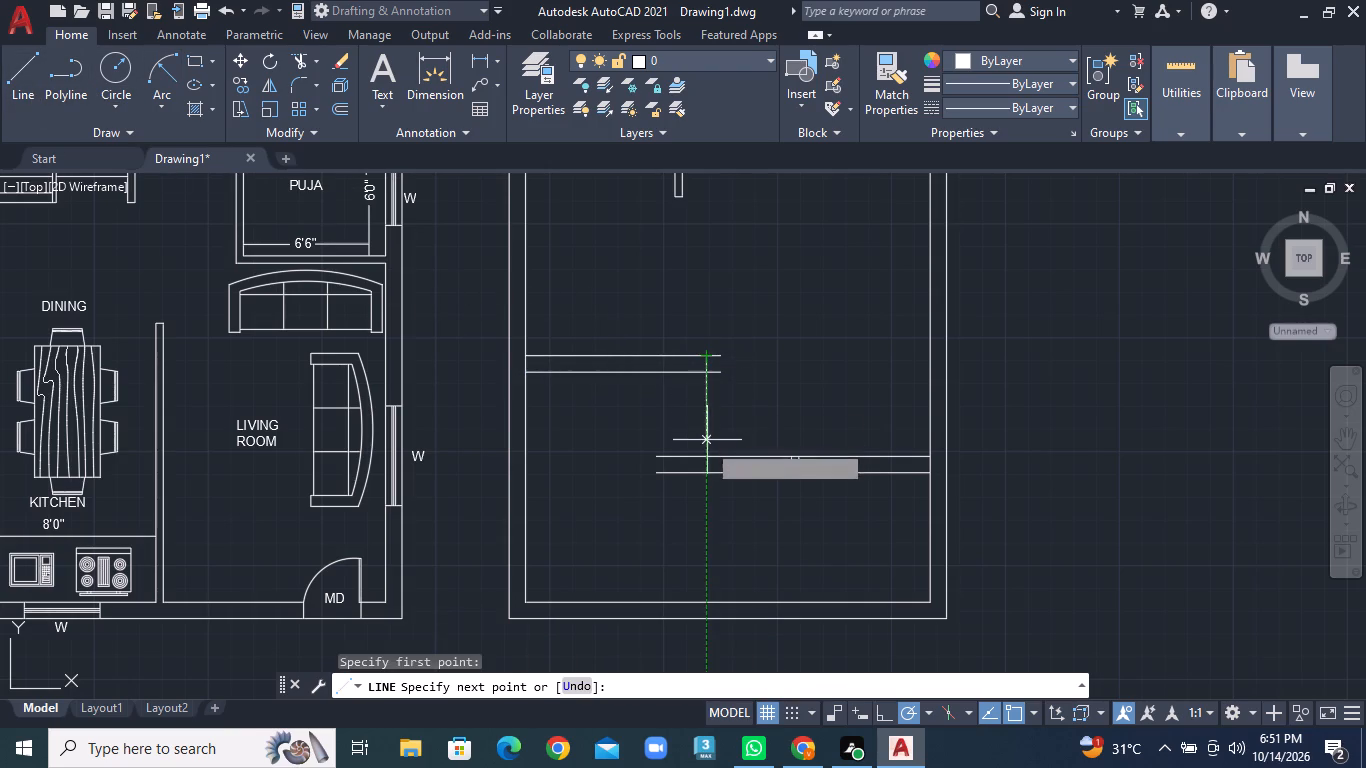
pyautogui.click(708, 454)
pyautogui.rightClick(708, 454)
pyautogui.click(738, 460)
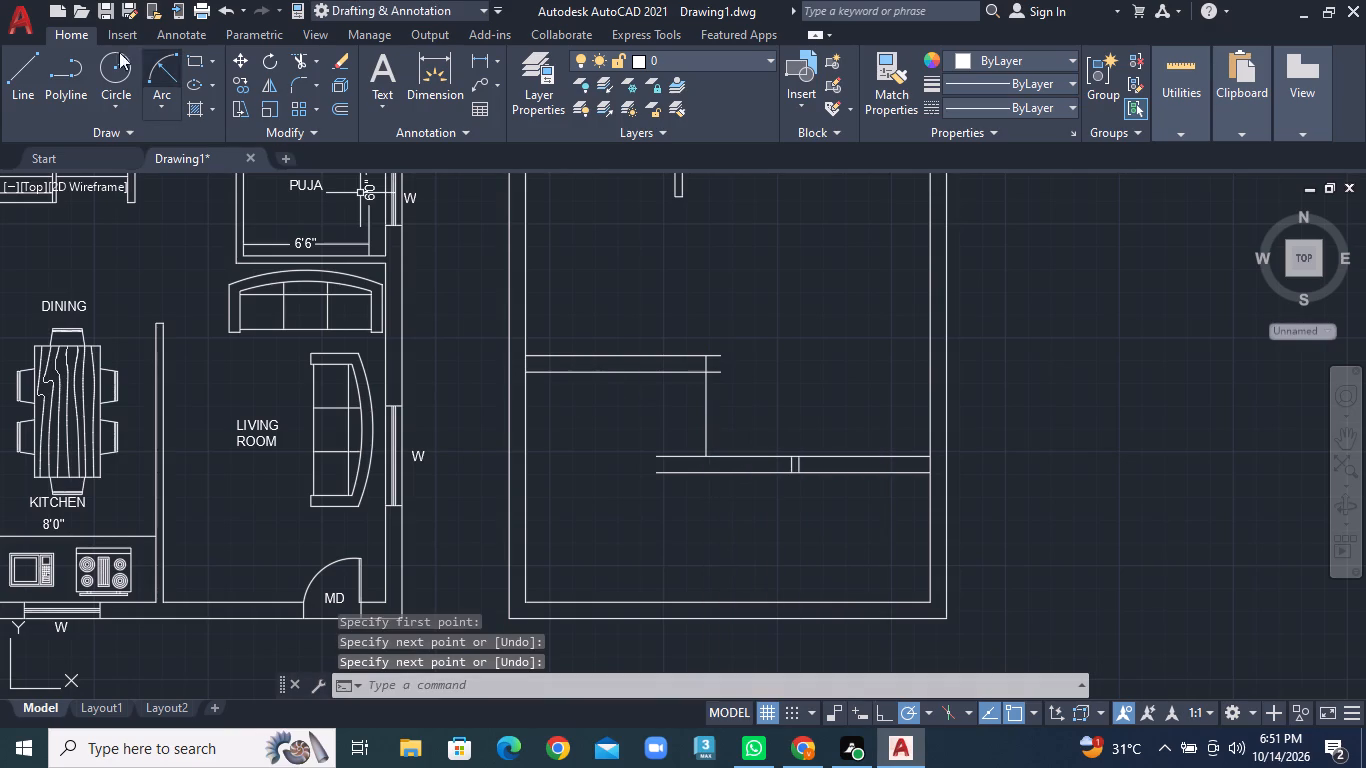
# Offset the new vertical connecting line 9" to the left.
pyautogui.click(25, 81)
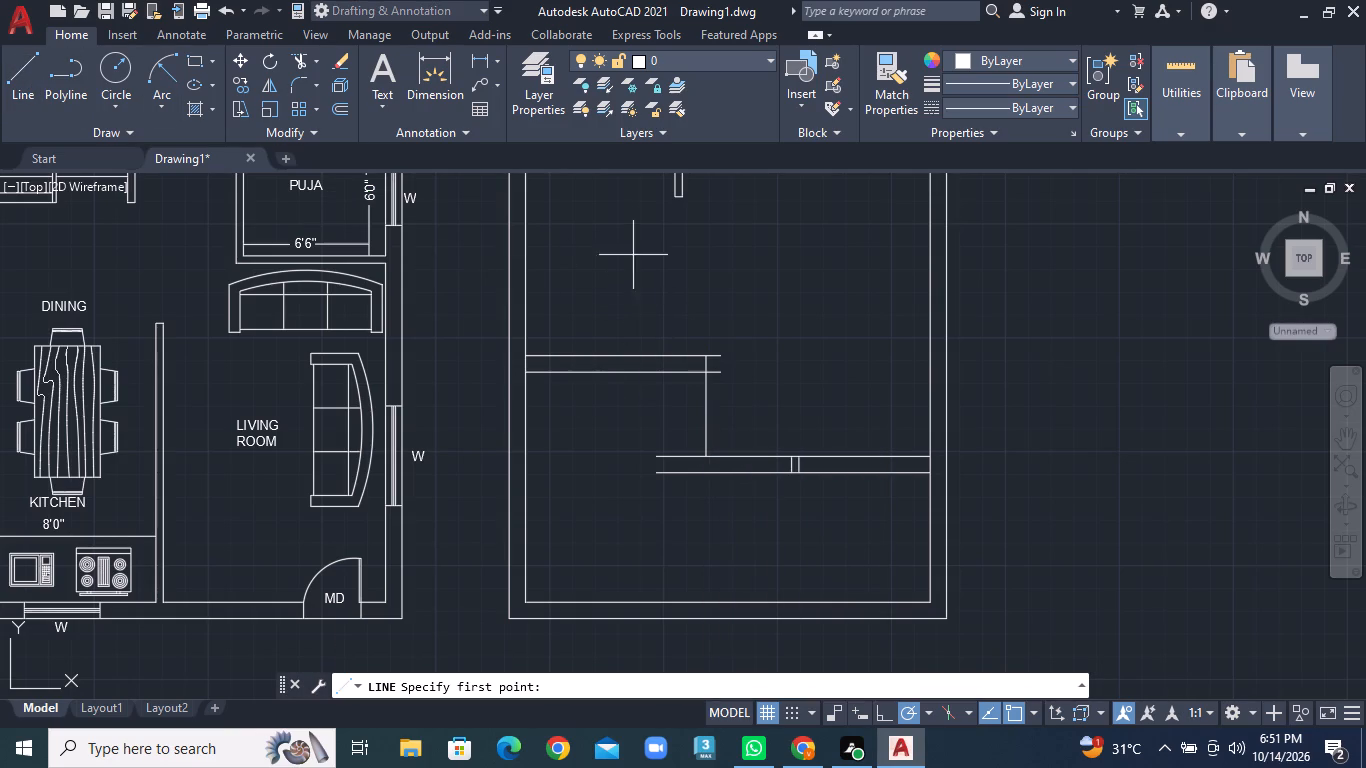
pyautogui.click(340, 107)
pyautogui.press('9')
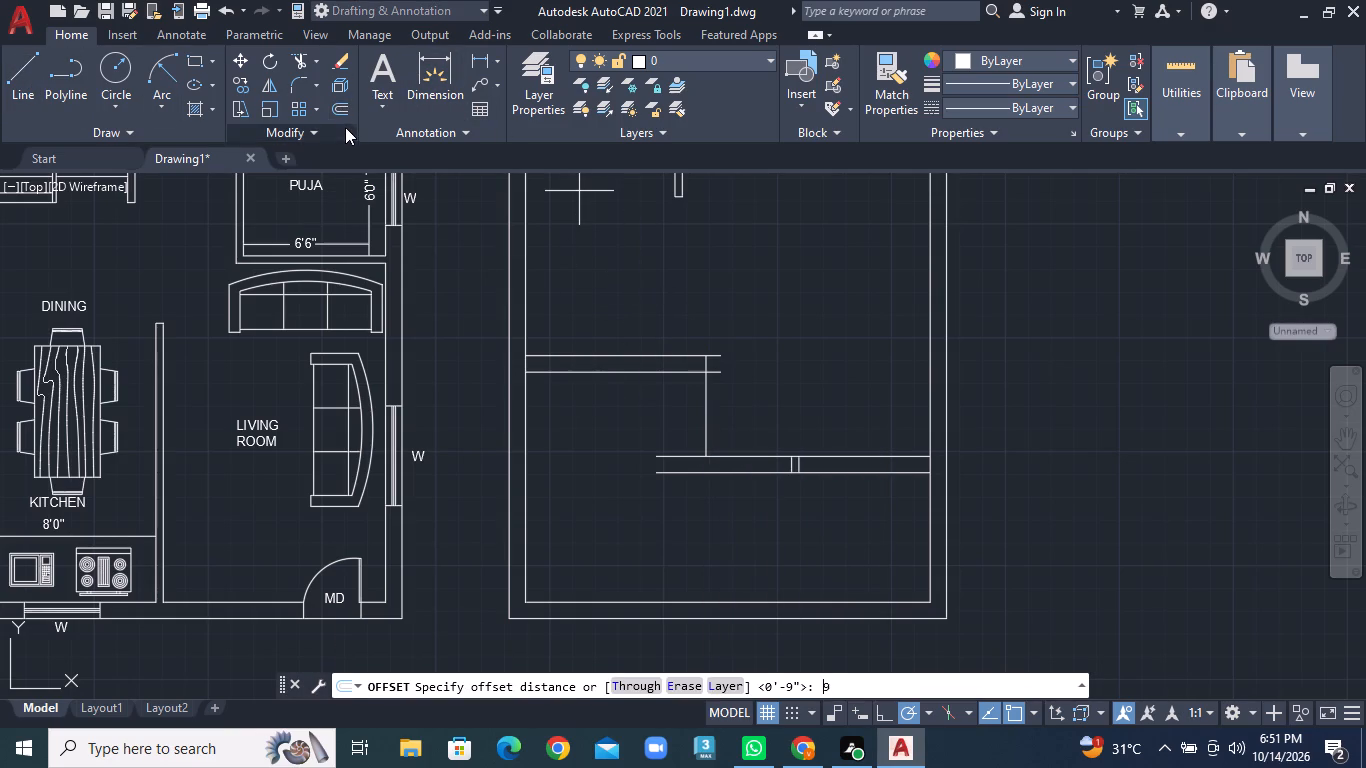
pyautogui.hotkey('shift', '"')
pyautogui.press('Return')
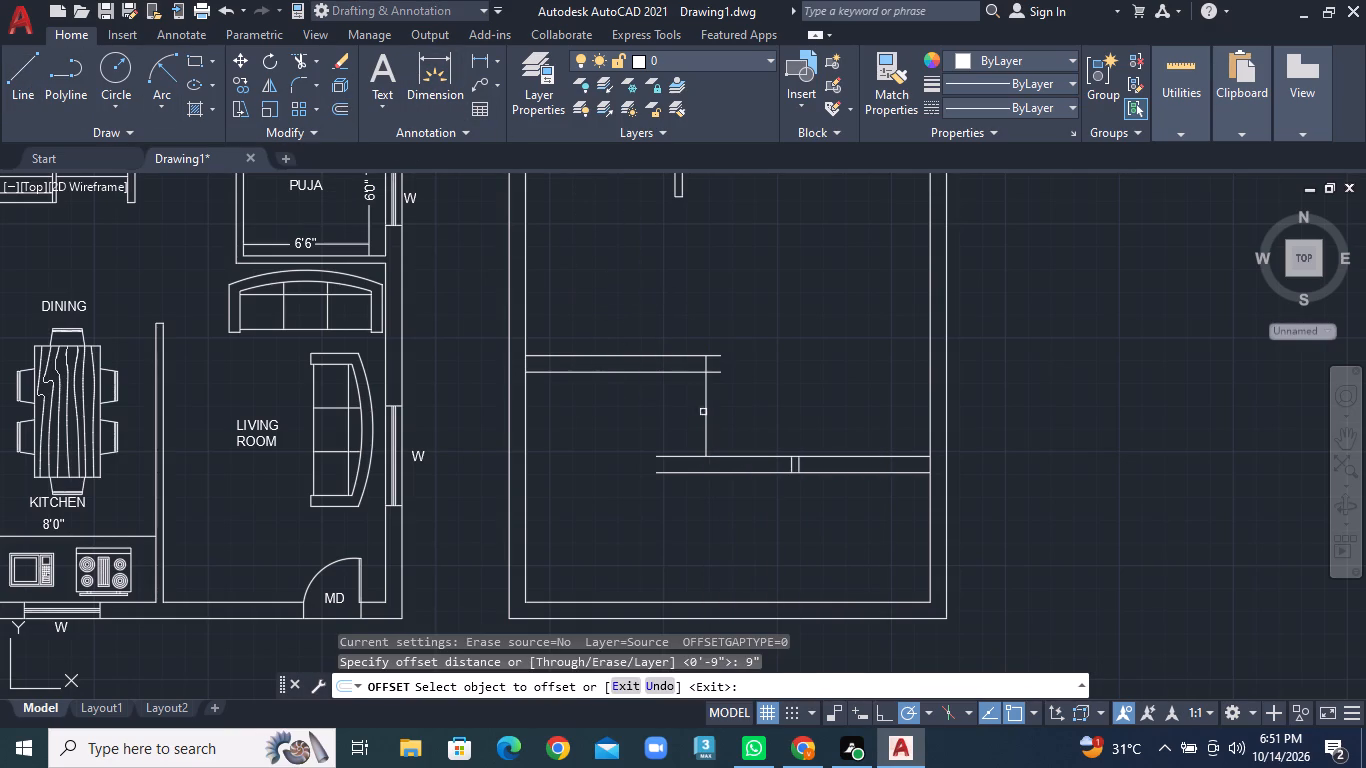
pyautogui.click(704, 413)
pyautogui.click(670, 412)
# Draw a short line continuing the left connecting line down to the lower line of the bottom wall.
pyautogui.click(22, 92)
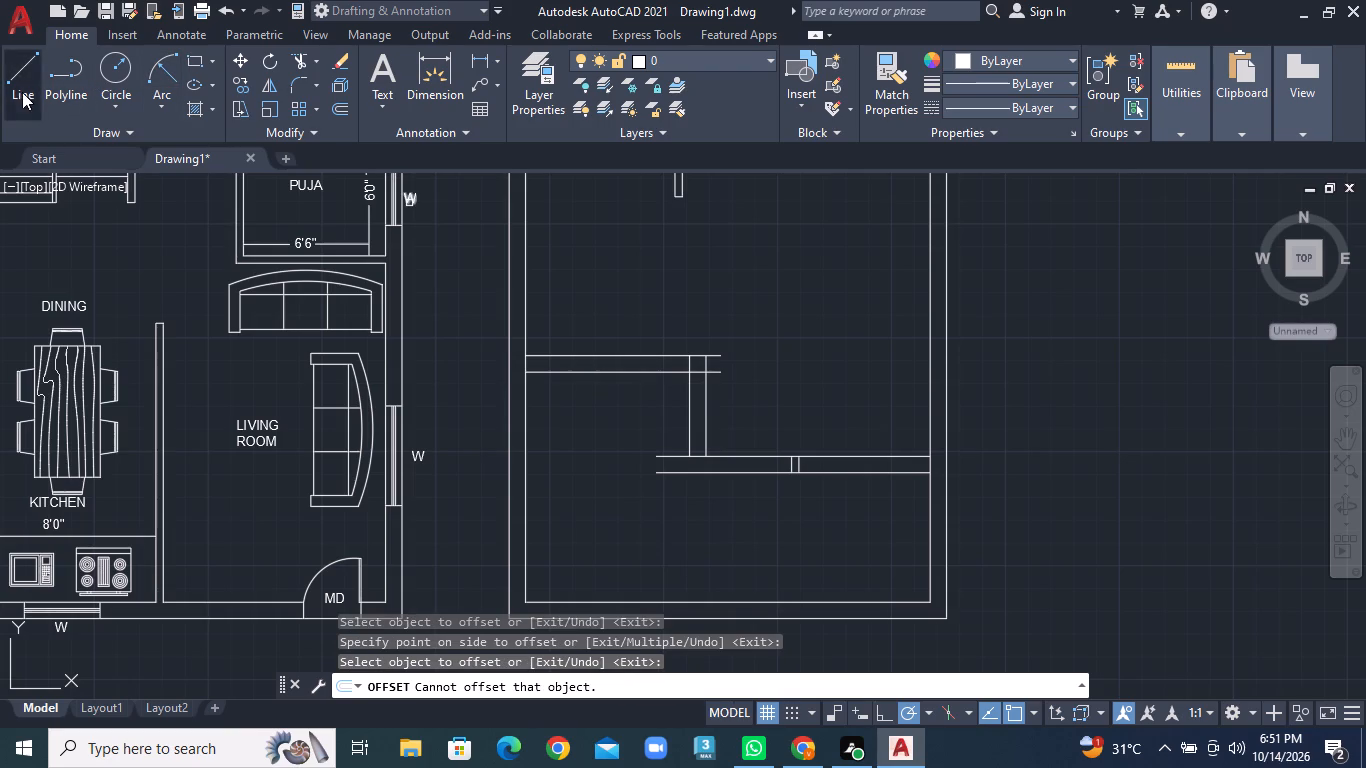
pyautogui.click(693, 456)
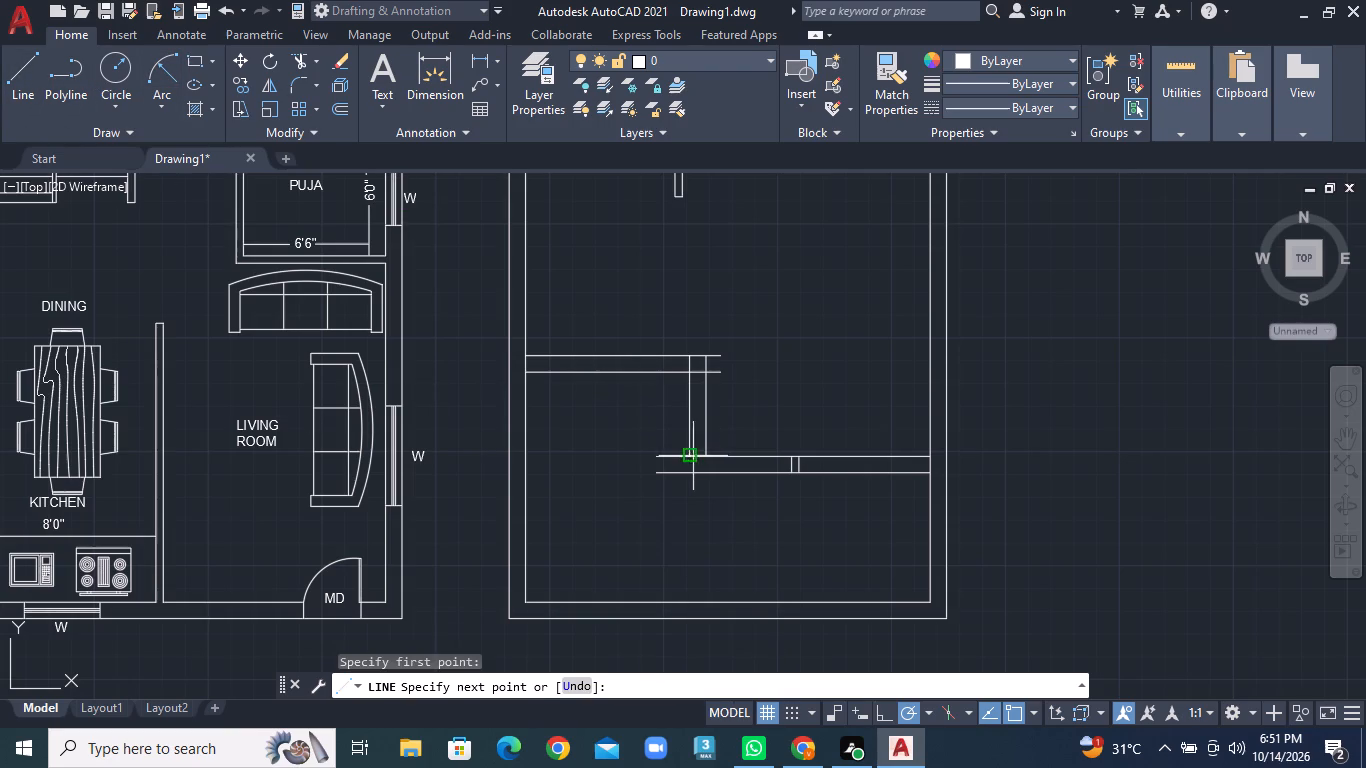
pyautogui.click(690, 478)
pyautogui.rightClick(690, 478)
pyautogui.click(706, 485)
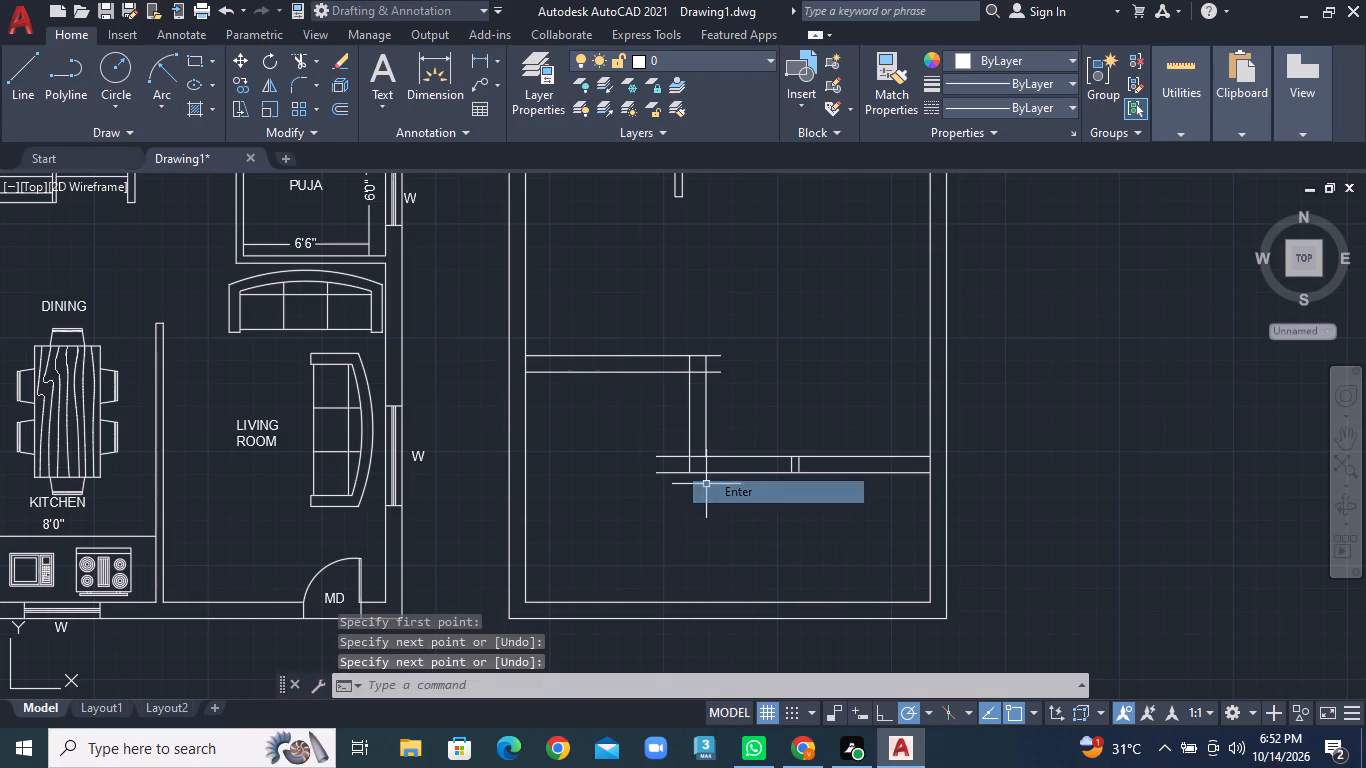
# Trim the crossing and overhanging lines at the upper junction to form a clean 9" wall corner.
pyautogui.click(316, 59)
pyautogui.click(339, 87)
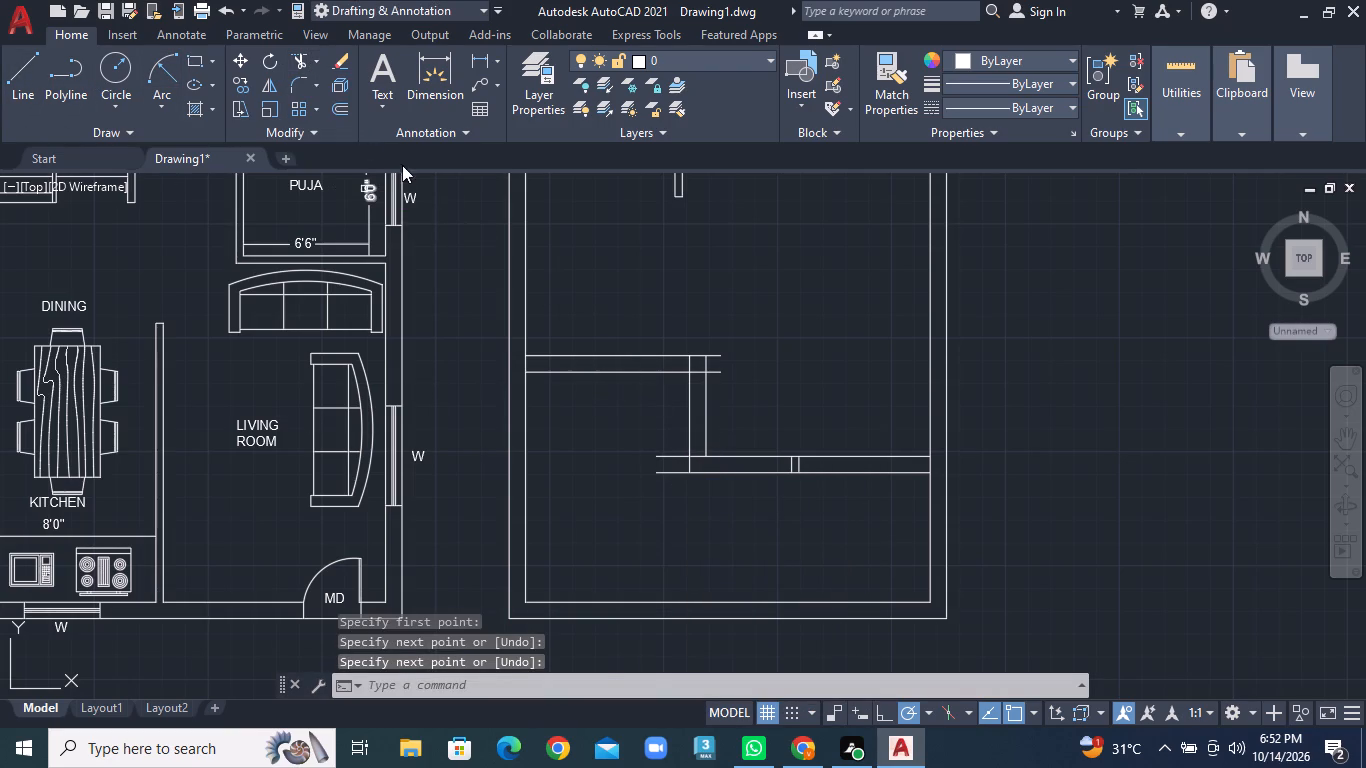
pyautogui.scroll(3, 716, 342)
pyautogui.click(593, 431)
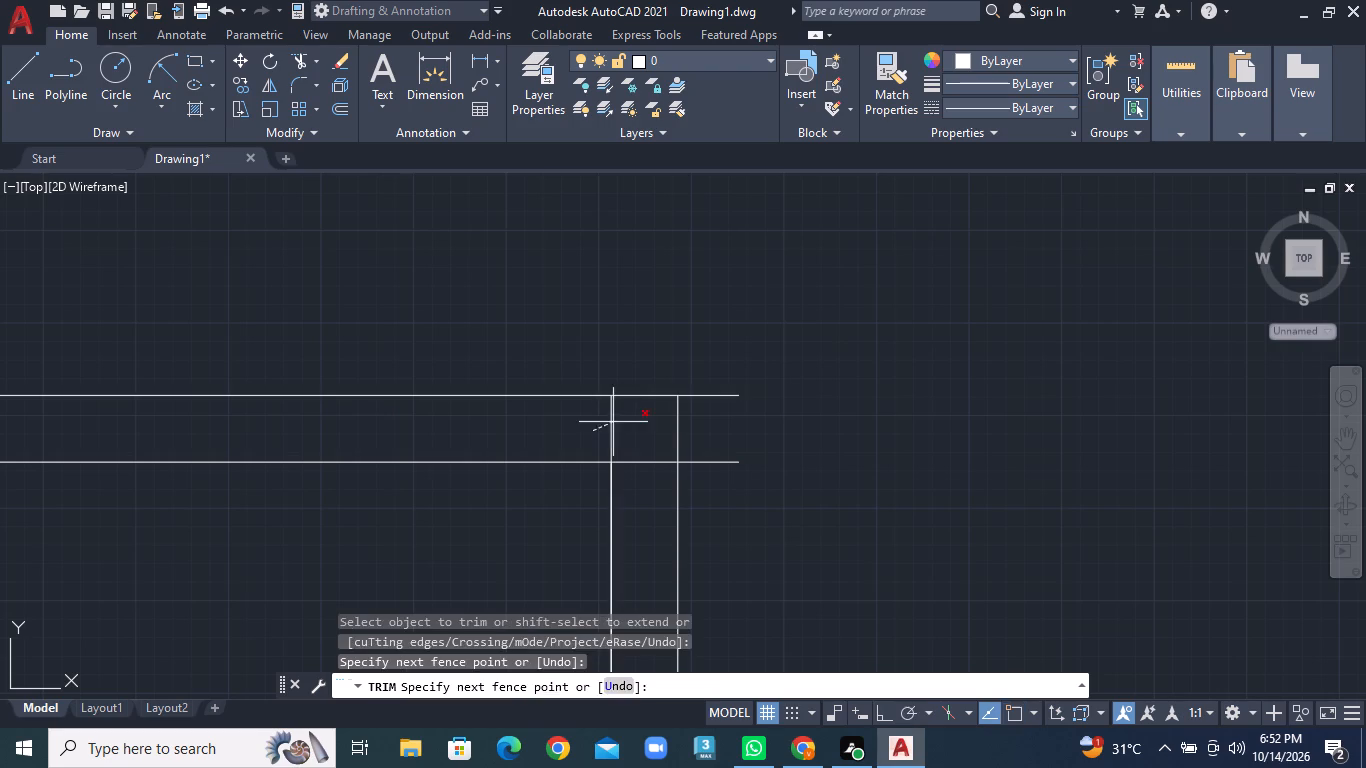
pyautogui.click(637, 422)
pyautogui.click(639, 429)
pyautogui.click(643, 500)
pyautogui.click(726, 485)
pyautogui.click(722, 321)
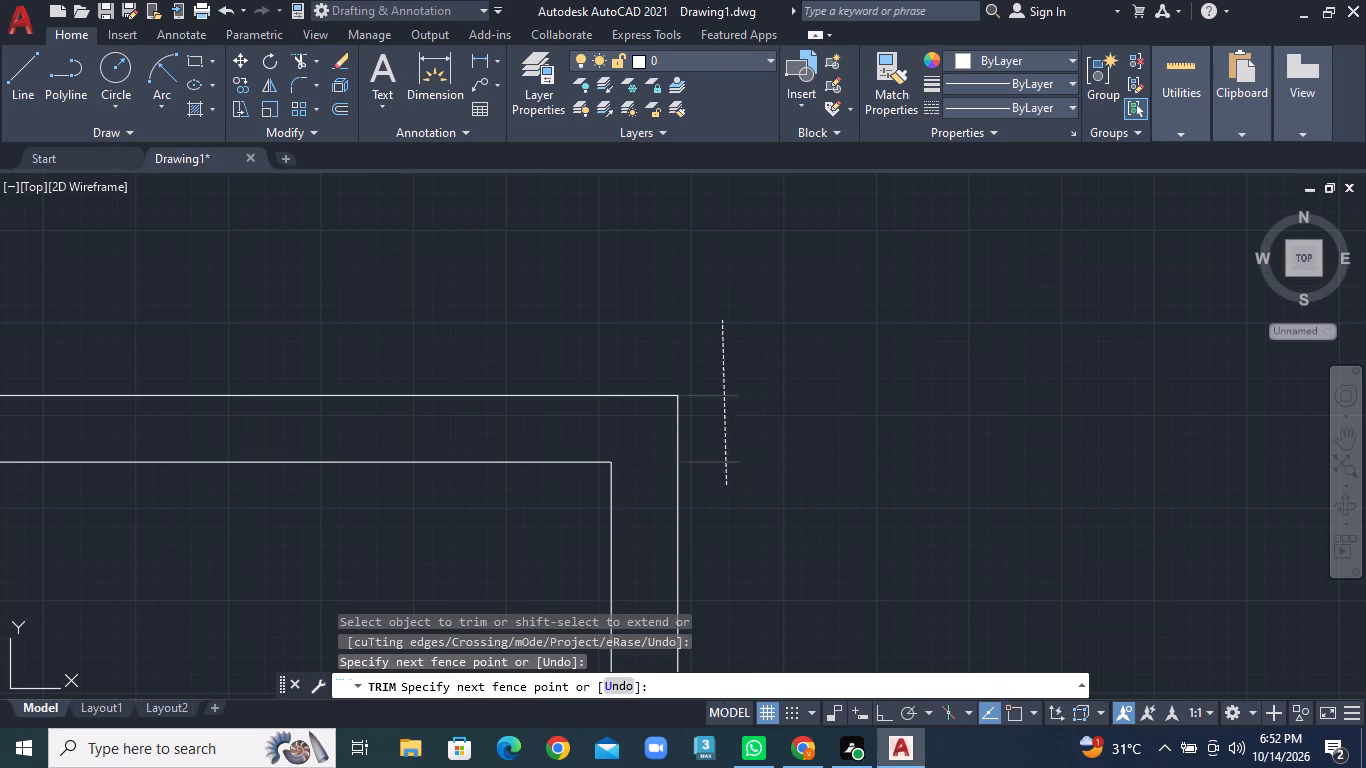
# Trim the overhanging and crossing lines at the lower junction to form a clean 9" wall corner.
pyautogui.scroll(-3, 704, 358)
pyautogui.moveTo(699, 476); pyautogui.dragTo(707, 247, button='middle')
pyautogui.scroll(1, 704, 319)
pyautogui.click(582, 271)
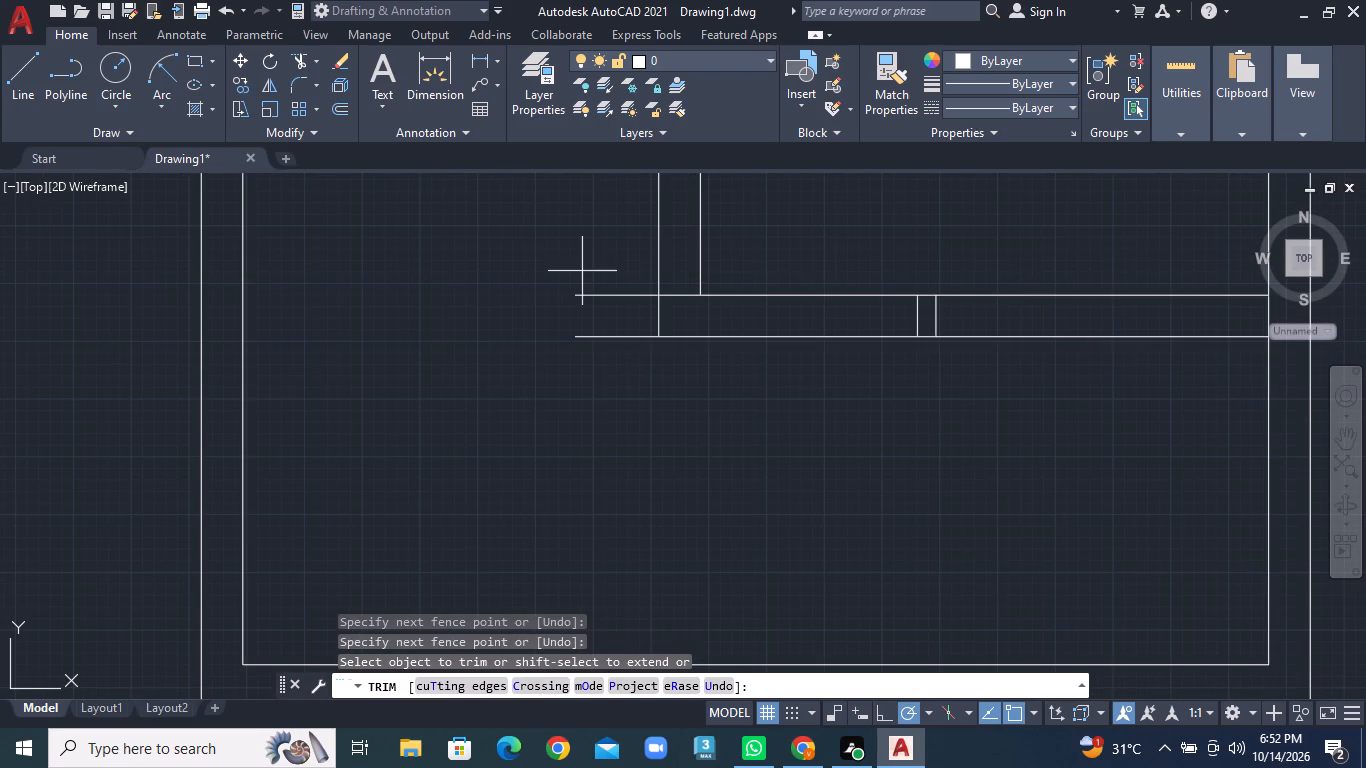
pyautogui.click(623, 368)
pyautogui.click(679, 323)
pyautogui.click(682, 283)
# Trim away the two short vertical lines left inside the bottom 9" wall.
pyautogui.moveTo(884, 312); pyautogui.dragTo(900, 317)
pyautogui.click(972, 328)
pyautogui.scroll(-3, 814, 315)
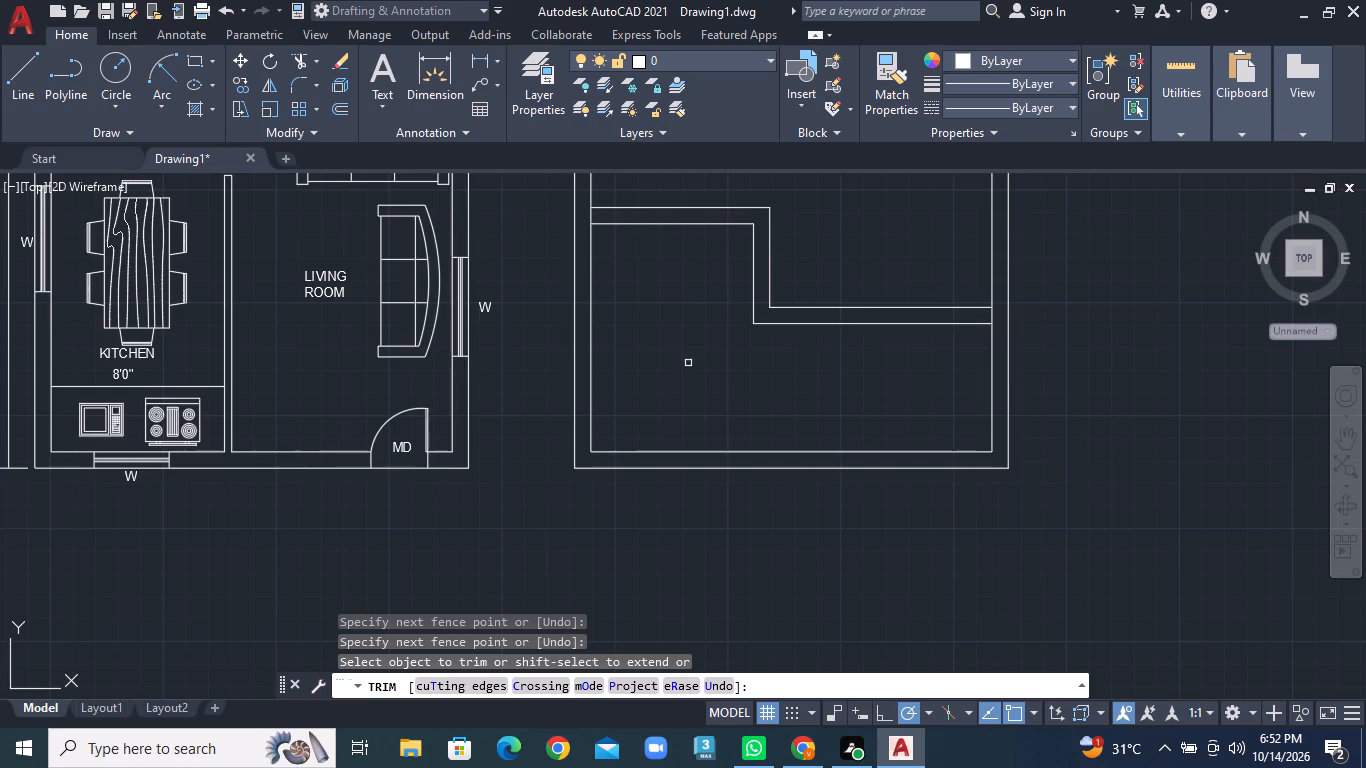
pyautogui.scroll(-1, 688, 363)
pyautogui.moveTo(689, 265); pyautogui.dragTo(701, 447, button='middle')
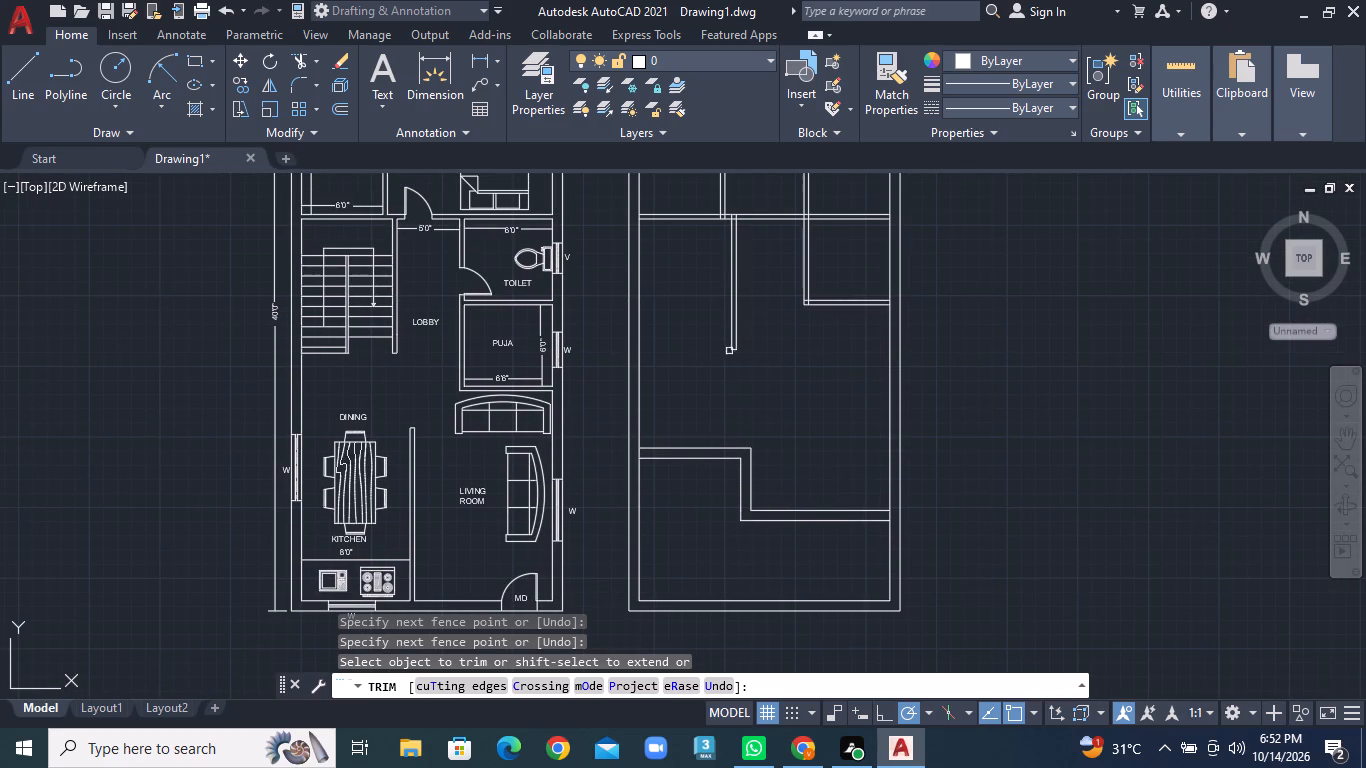
# Trim the crossing and overhanging lines at the lower-left corner of the small right-hand room to form a clean partition corner.
pyautogui.scroll(1, 735, 388)
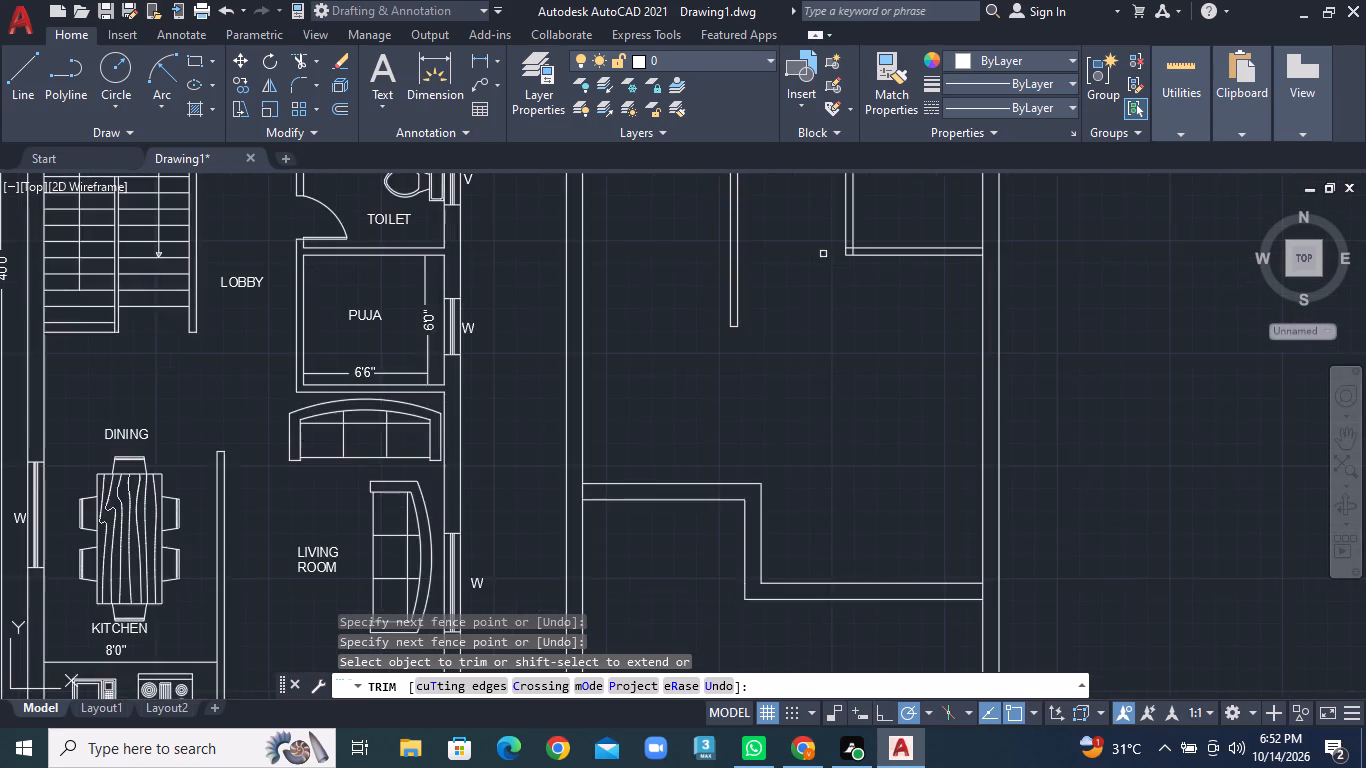
pyautogui.scroll(2, 823, 252)
pyautogui.moveTo(881, 244); pyautogui.dragTo(748, 387, button='middle')
pyautogui.scroll(3, 824, 359)
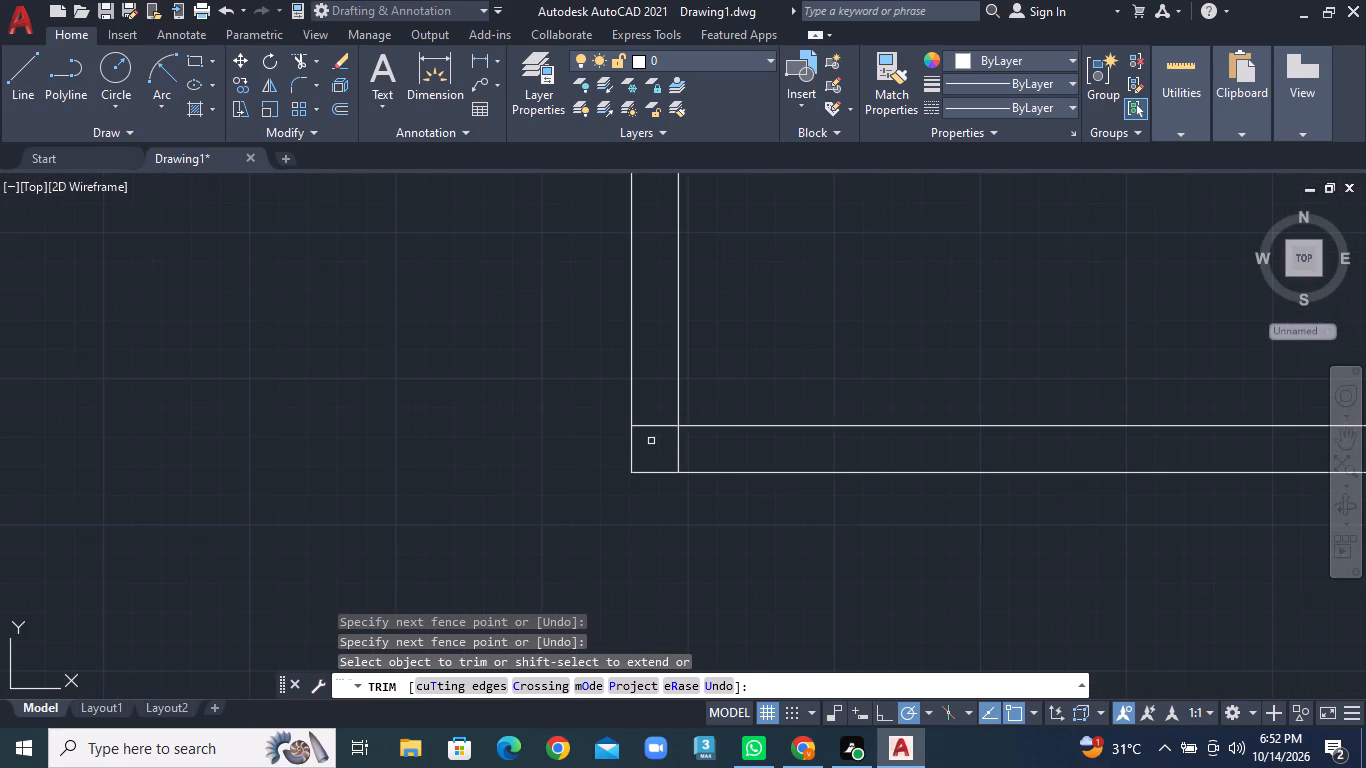
pyautogui.click(651, 441)
pyautogui.click(649, 389)
pyautogui.click(649, 417)
pyautogui.click(696, 443)
pyautogui.scroll(-4, 697, 443)
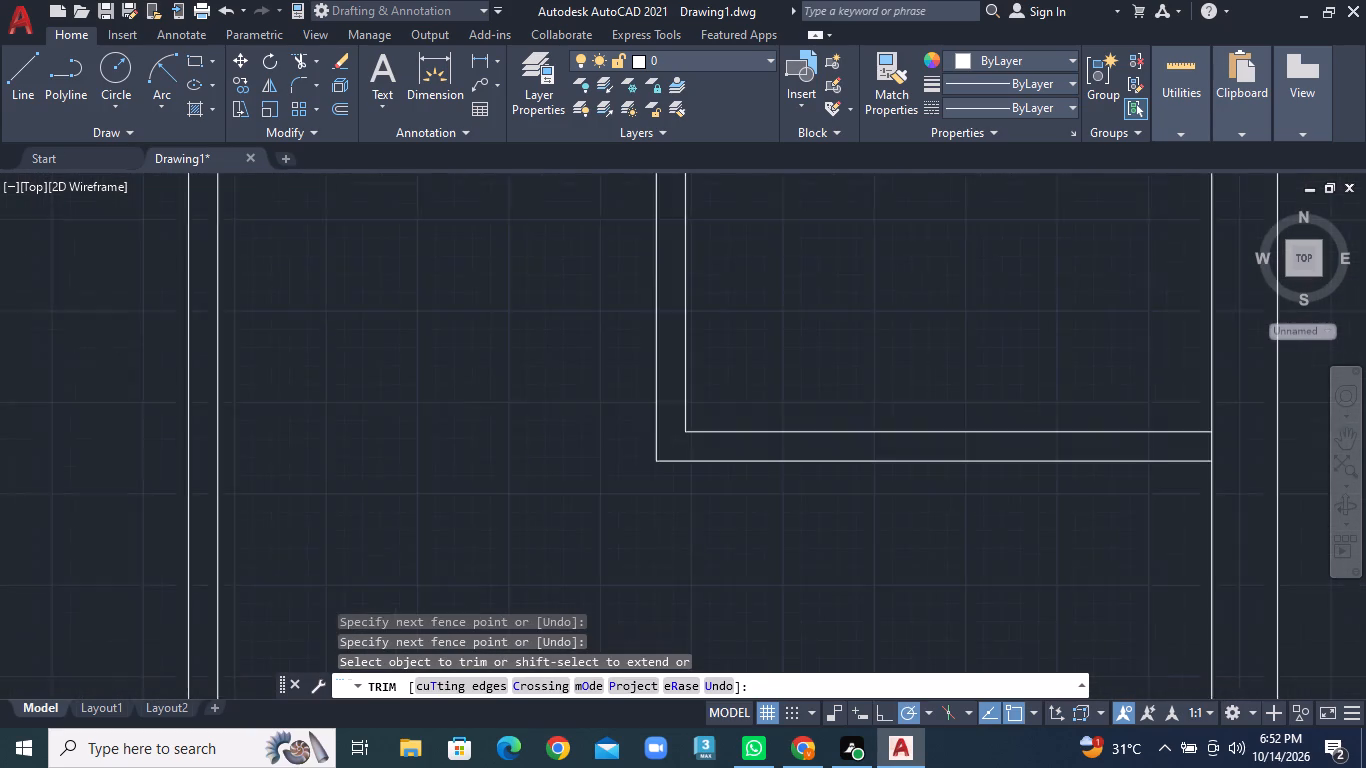
# Trim away all four line segments inside the crossing of the right vertical partition and the long horizontal partition to open the junction.
pyautogui.middleClick(680, 256)
pyautogui.moveTo(680, 256); pyautogui.dragTo(680, 278, button='middle')
pyautogui.moveTo(678, 324); pyautogui.dragTo(659, 442, button='middle')
pyautogui.scroll(2, 666, 281)
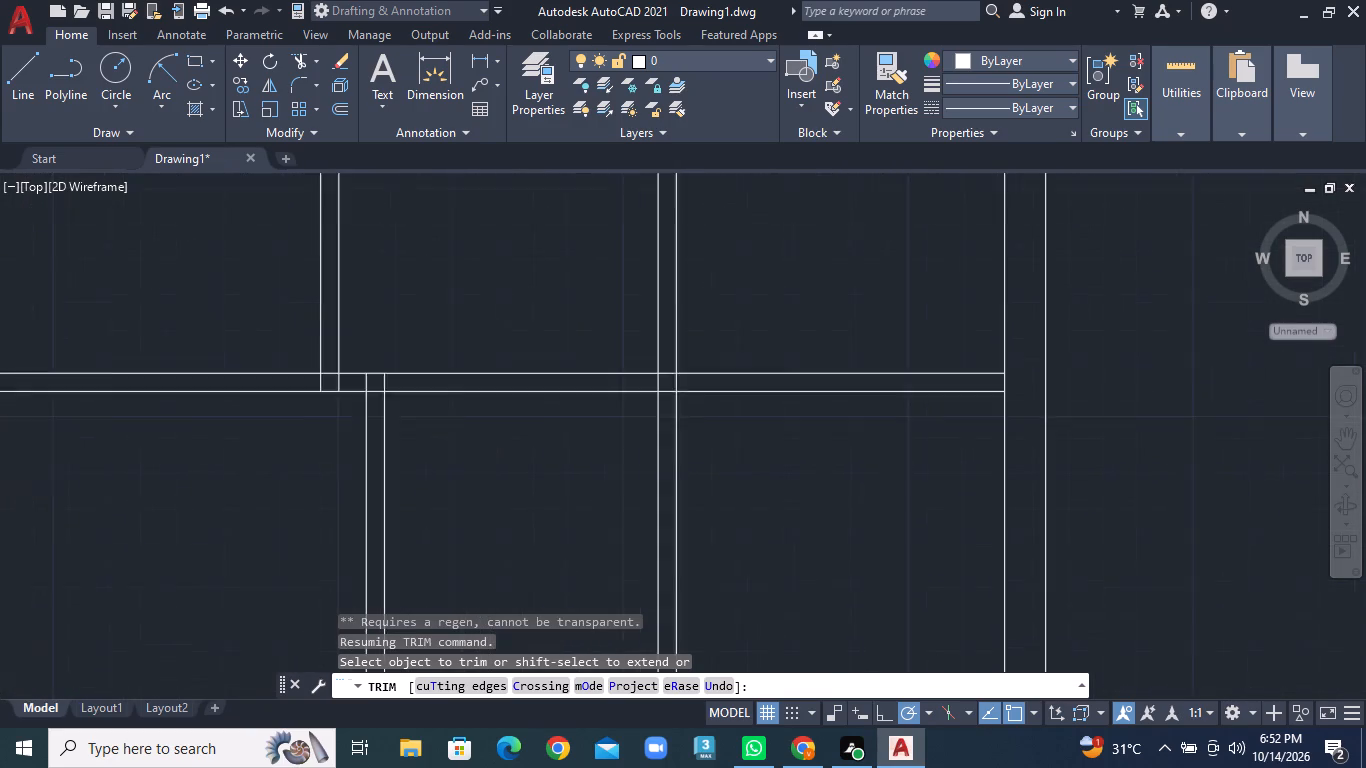
pyautogui.scroll(1, 654, 284)
pyautogui.click(609, 533)
pyautogui.click(783, 532)
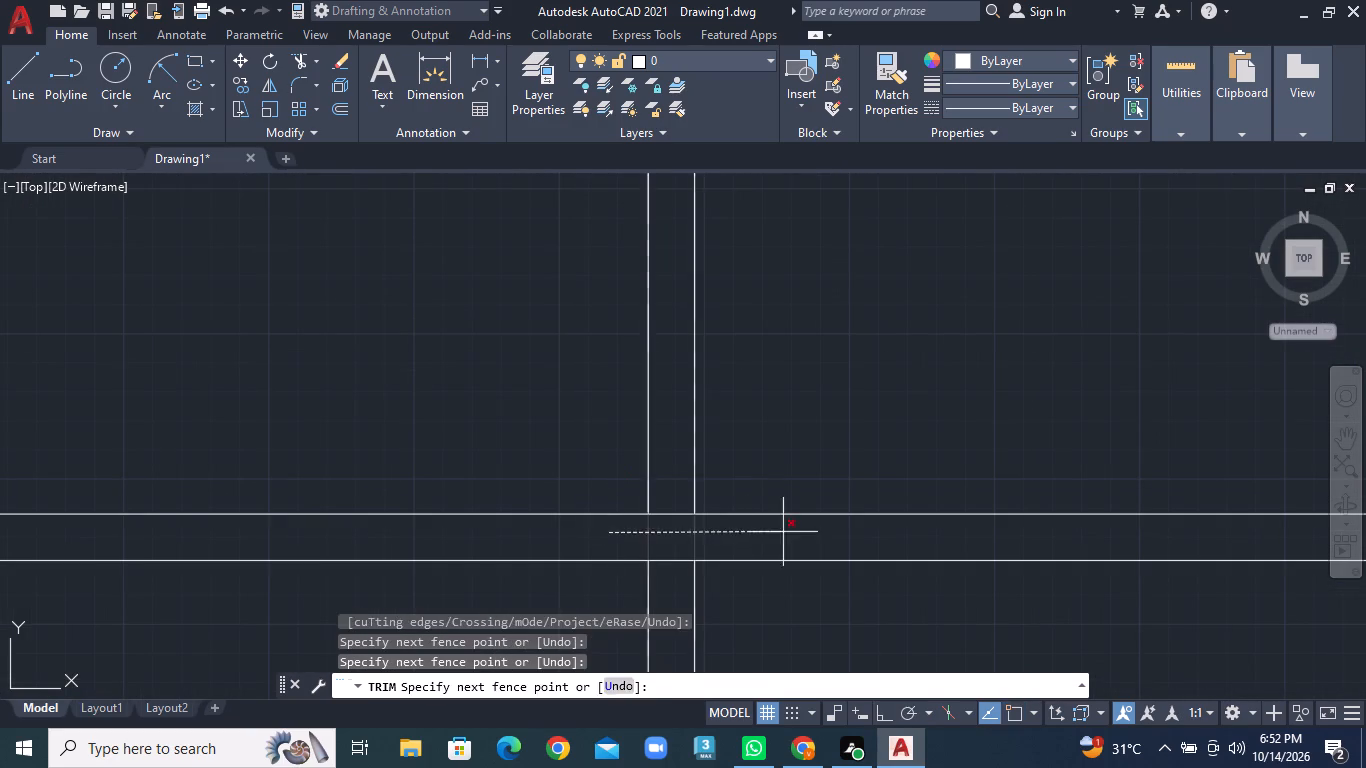
pyautogui.click(679, 567)
pyautogui.doubleClick(667, 534)
pyautogui.doubleClick(663, 484)
pyautogui.click(674, 540)
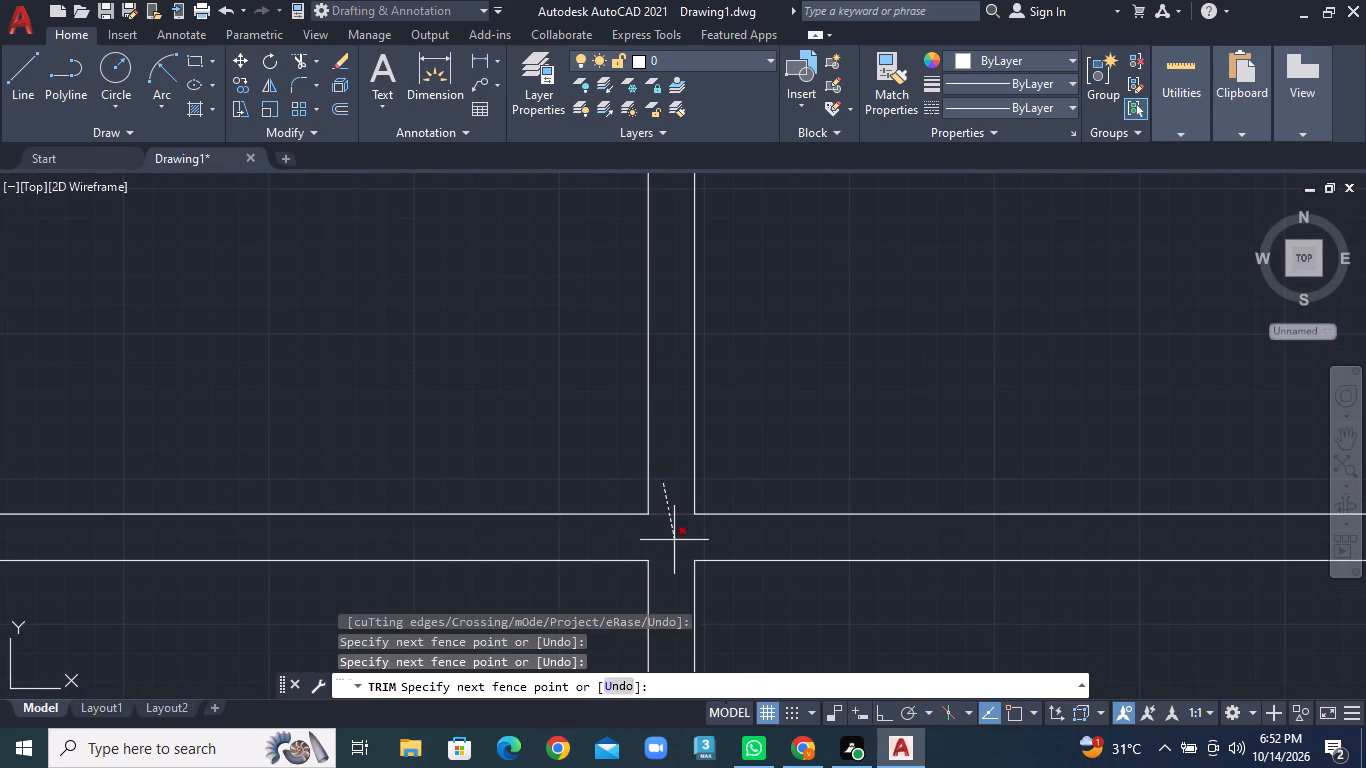
# Draw two short vertical lines across the long horizontal partition, between the two vertical partitions, marking the sides of a door opening.
pyautogui.scroll(-2, 674, 538)
pyautogui.moveTo(632, 536); pyautogui.dragTo(769, 356, button='middle')
pyautogui.scroll(-1, 675, 394)
pyautogui.click(11, 85)
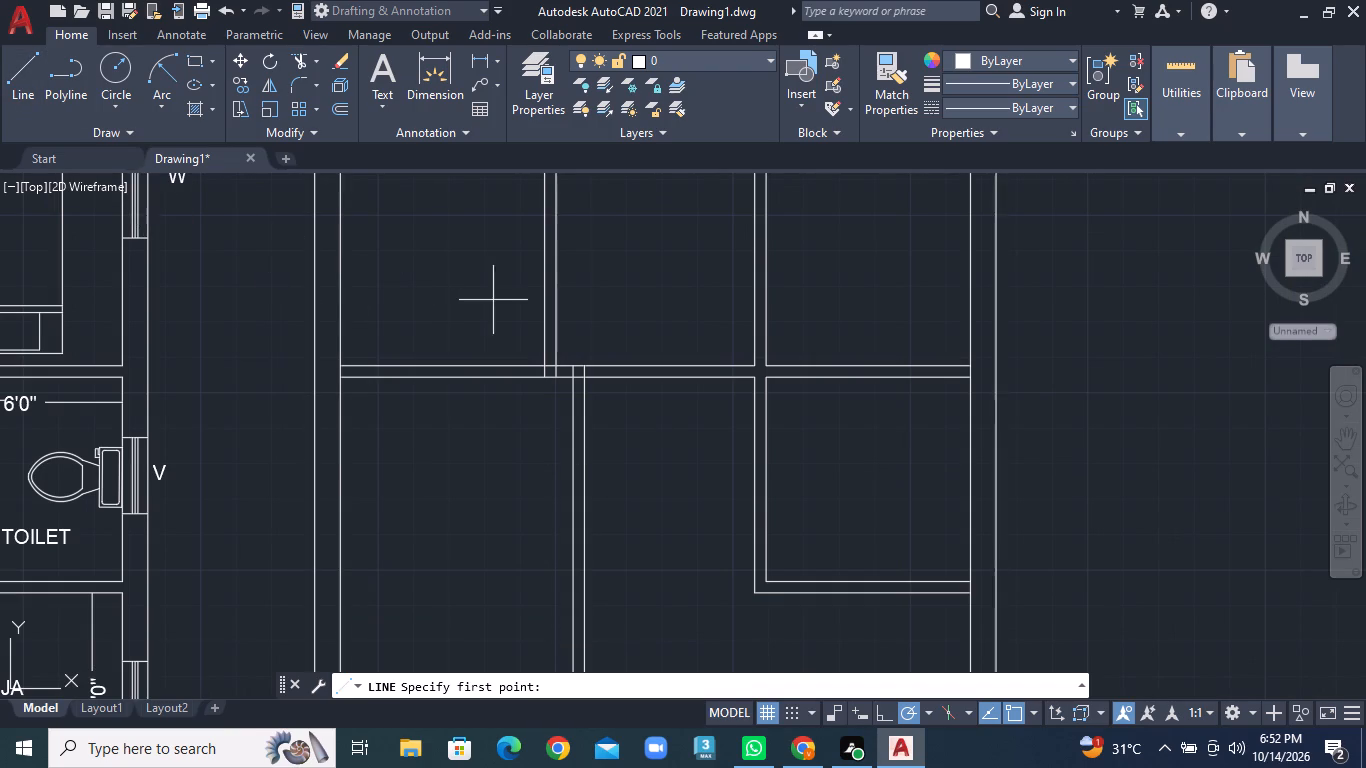
pyautogui.scroll(1, 493, 300)
pyautogui.doubleClick(698, 423)
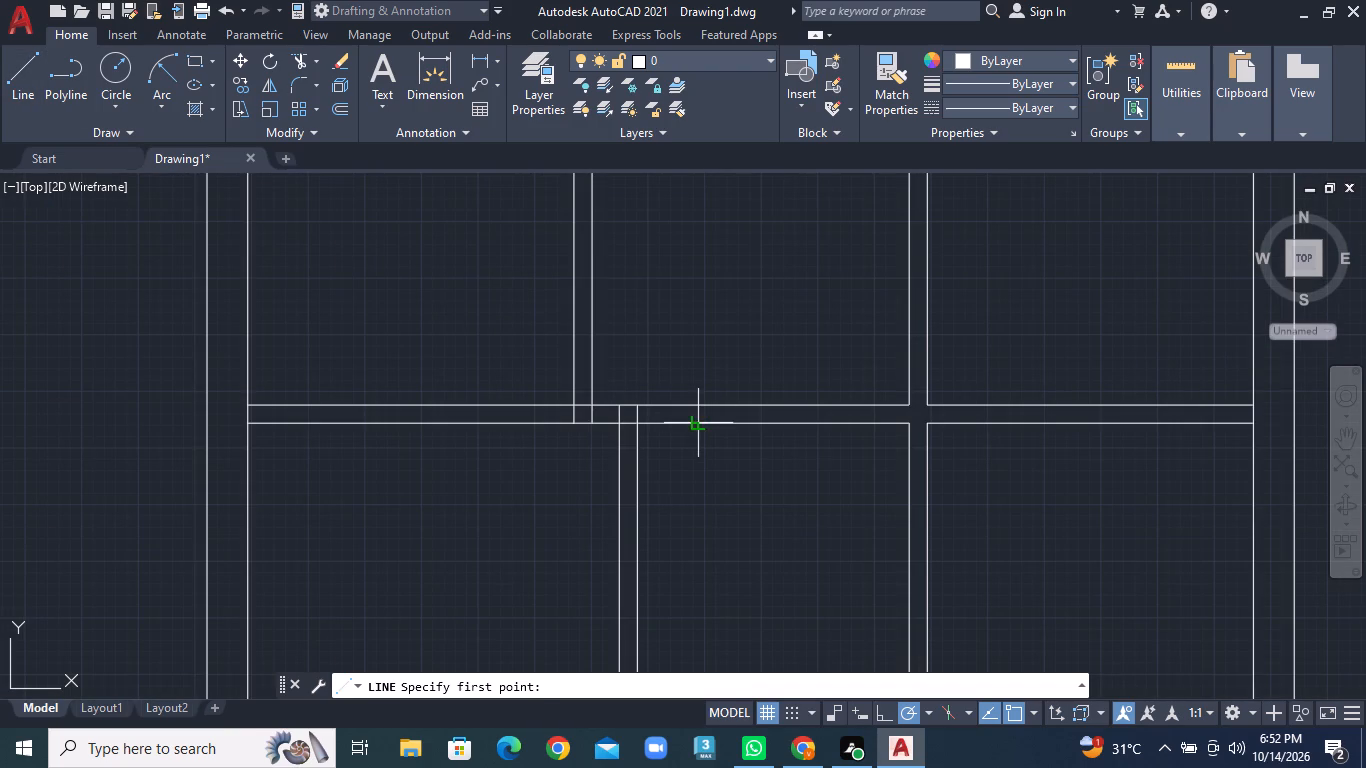
pyautogui.click(698, 403)
pyautogui.rightClick(698, 403)
pyautogui.click(723, 412)
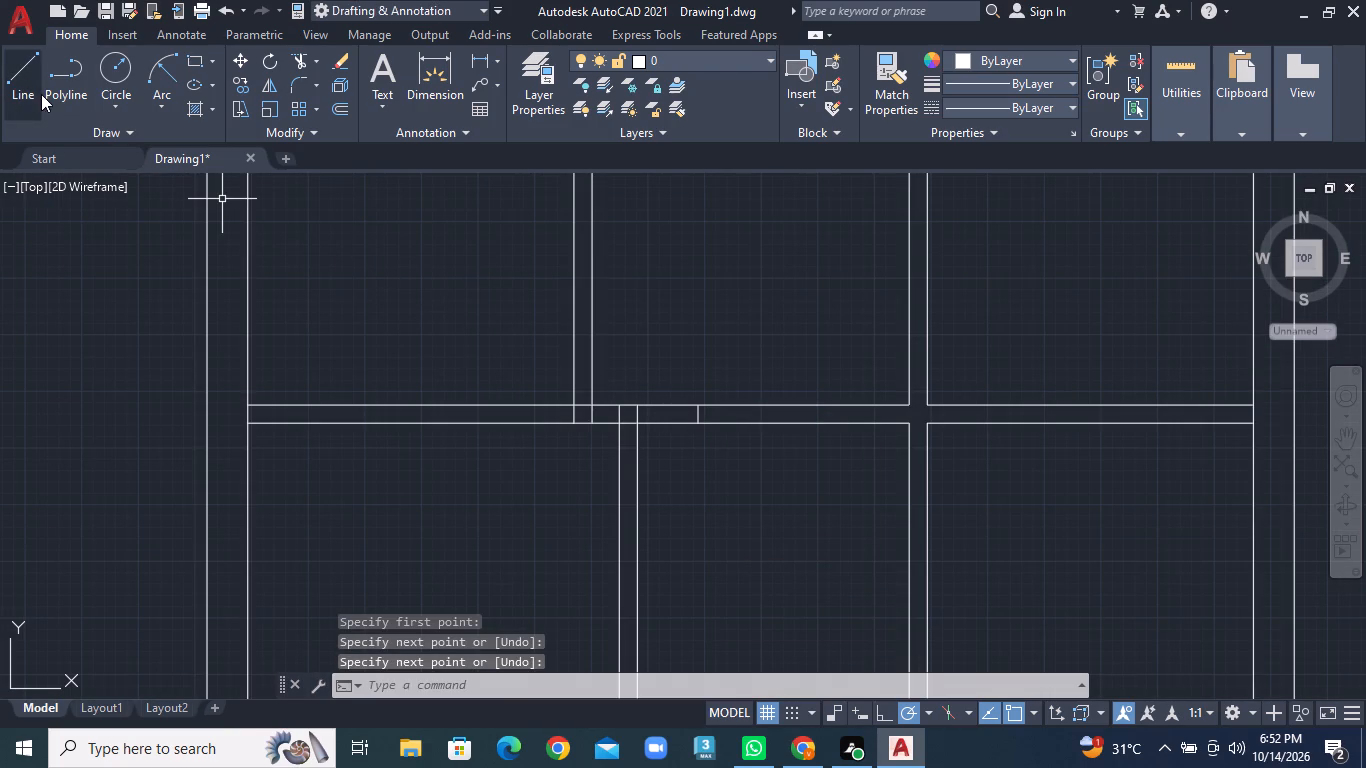
pyautogui.click(29, 92)
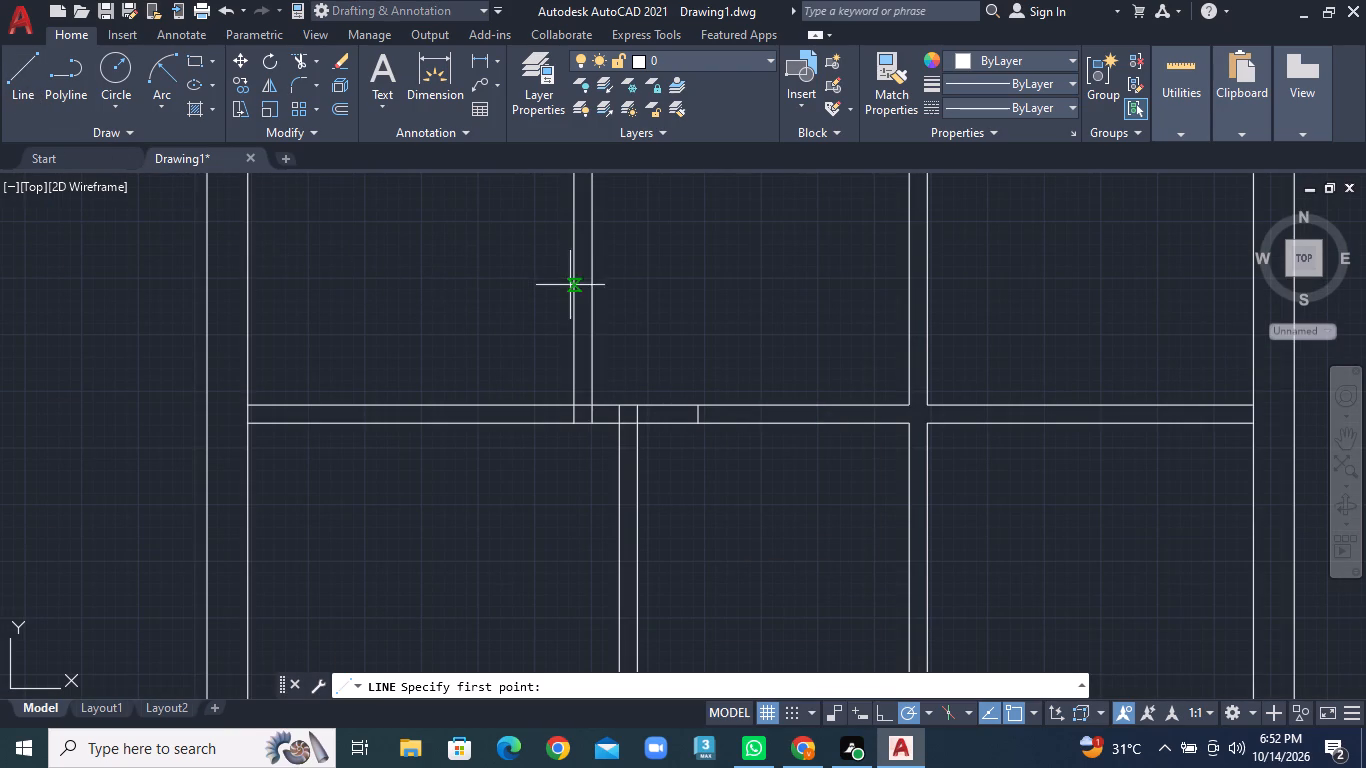
pyautogui.click(819, 421)
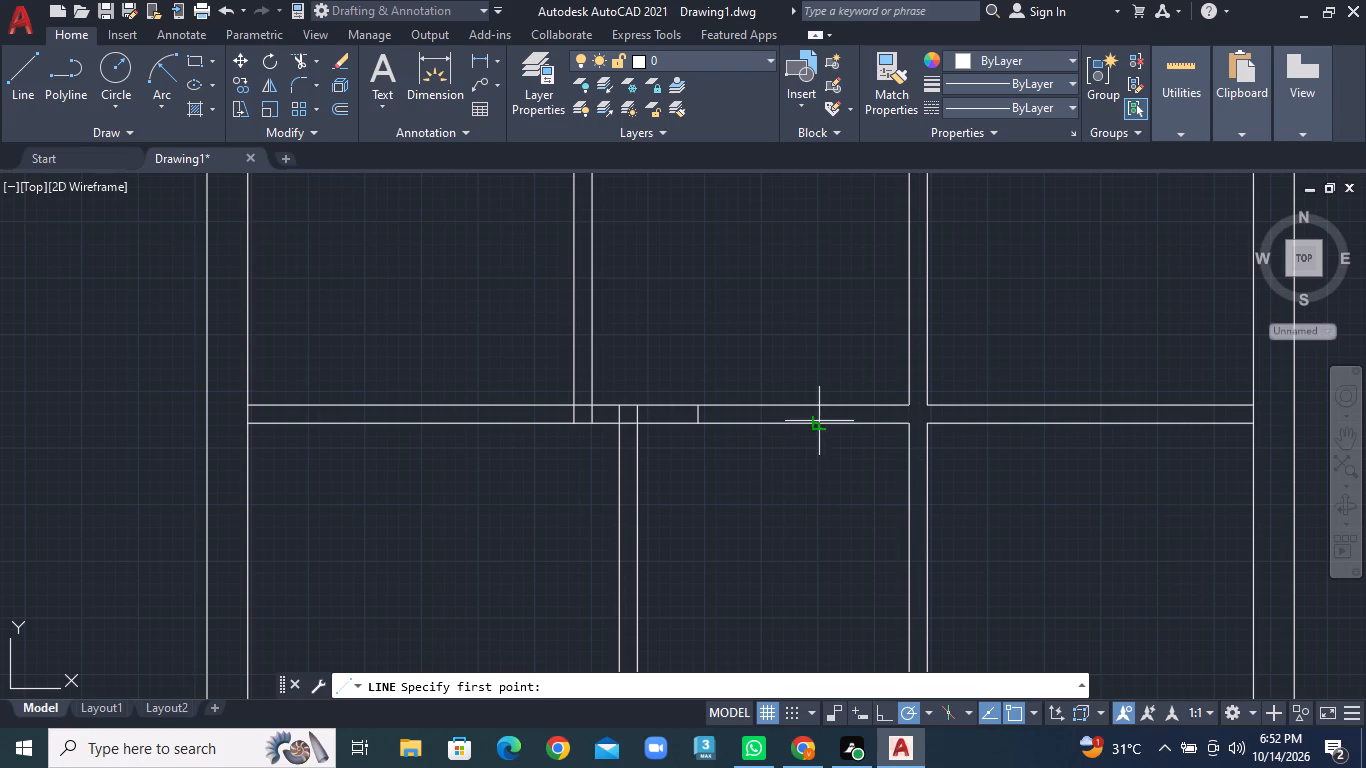
pyautogui.click(814, 401)
pyautogui.rightClick(814, 401)
pyautogui.click(827, 410)
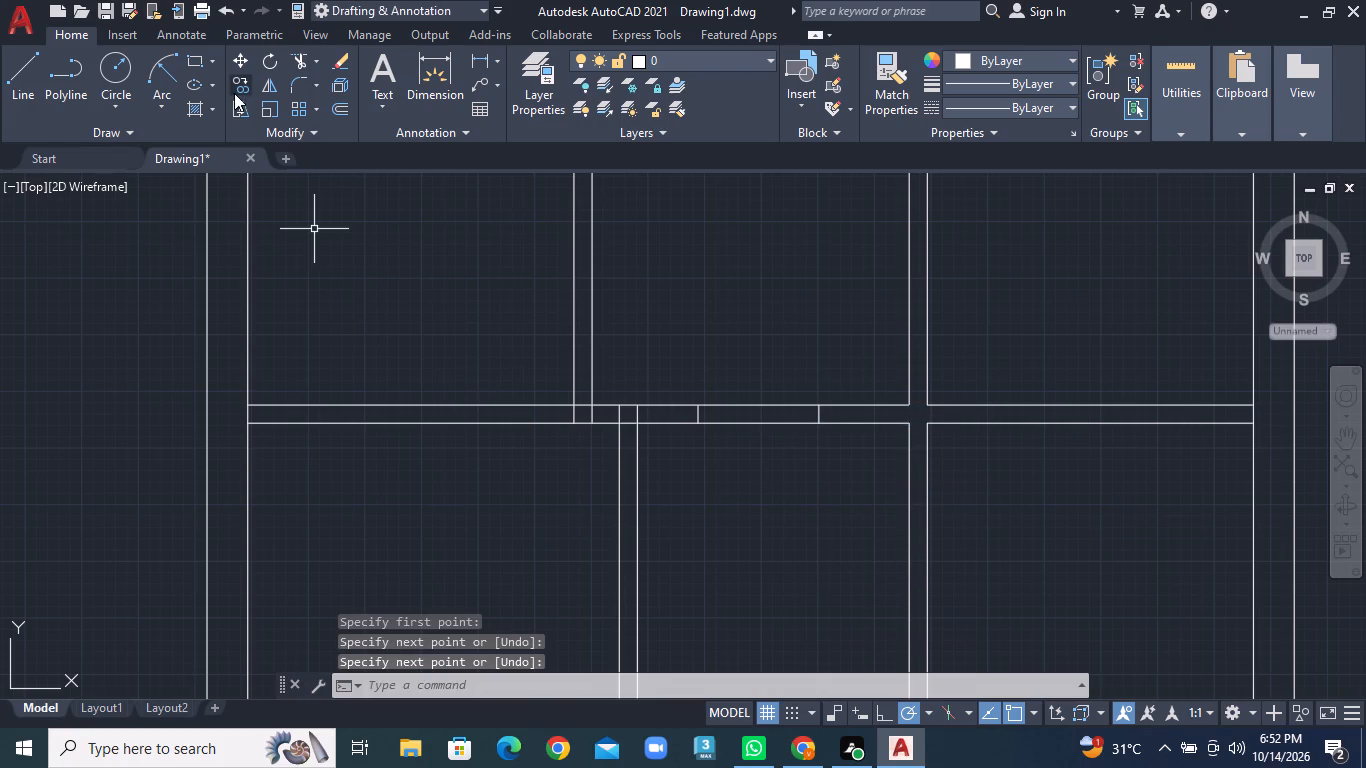
# Trim the upper line of the horizontal partition between the two door opening marks.
pyautogui.click(321, 56)
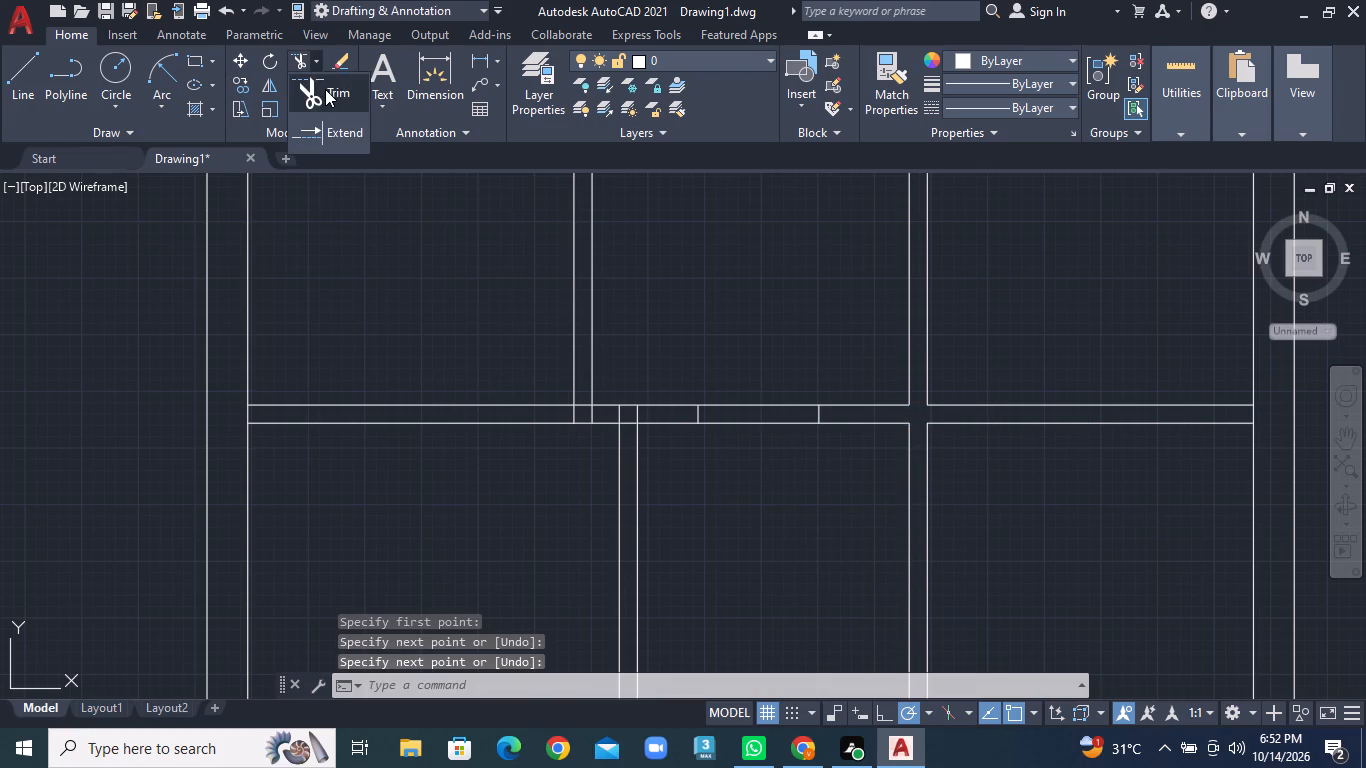
pyautogui.click(325, 89)
pyautogui.click(743, 401)
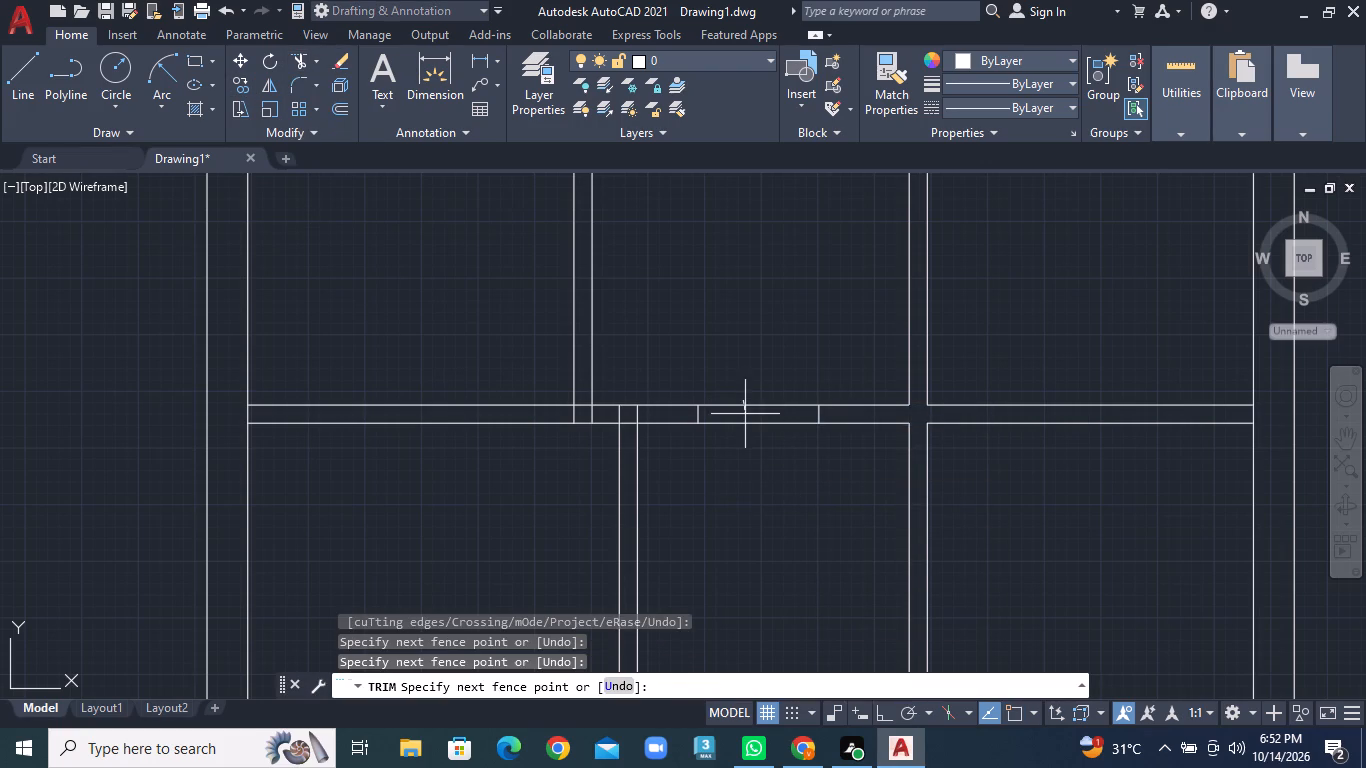
pyautogui.click(745, 414)
# Draw two short horizontal lines across the upper-left vertical partition, near the top outer wall, marking the ends of a door opening.
pyautogui.scroll(-2, 745, 410)
pyautogui.moveTo(741, 415); pyautogui.dragTo(706, 398, button='middle')
pyautogui.moveTo(697, 393); pyautogui.dragTo(561, 326, button='middle')
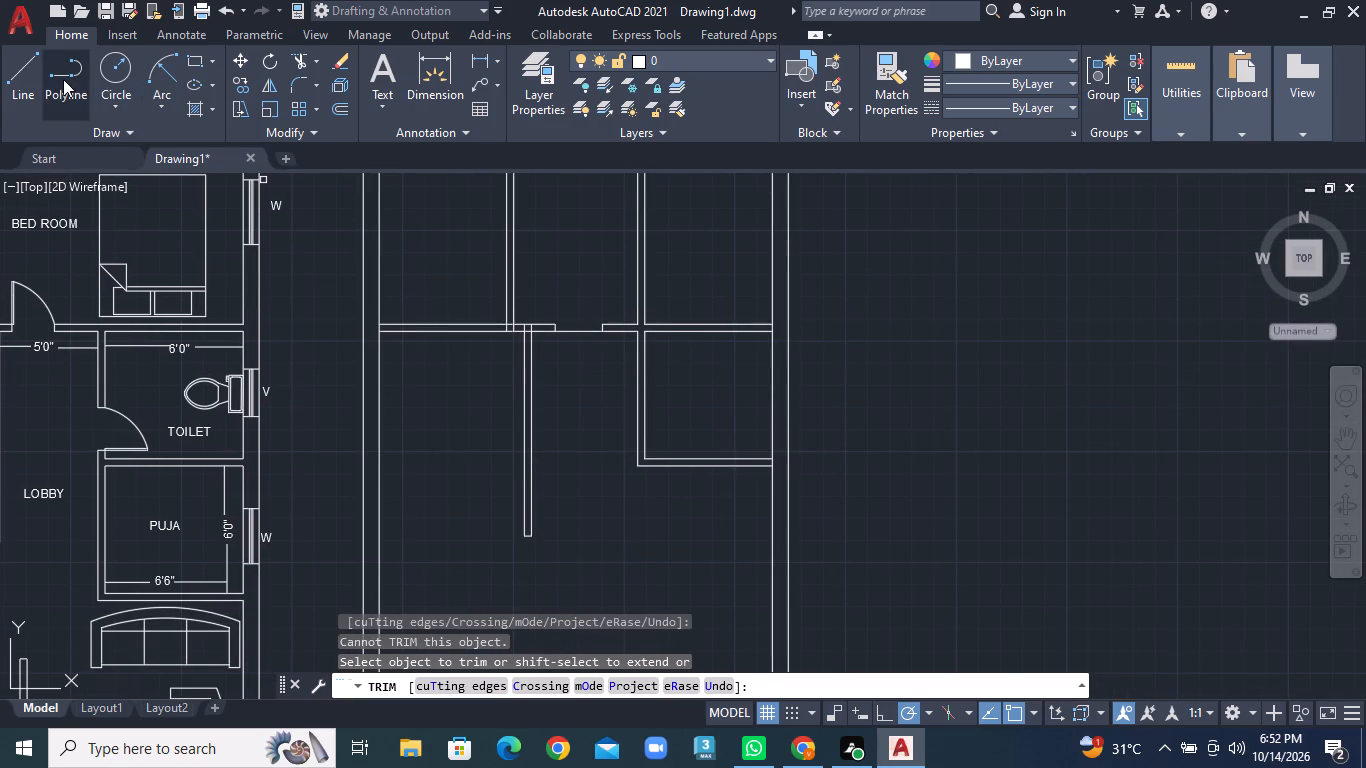
pyautogui.click(27, 83)
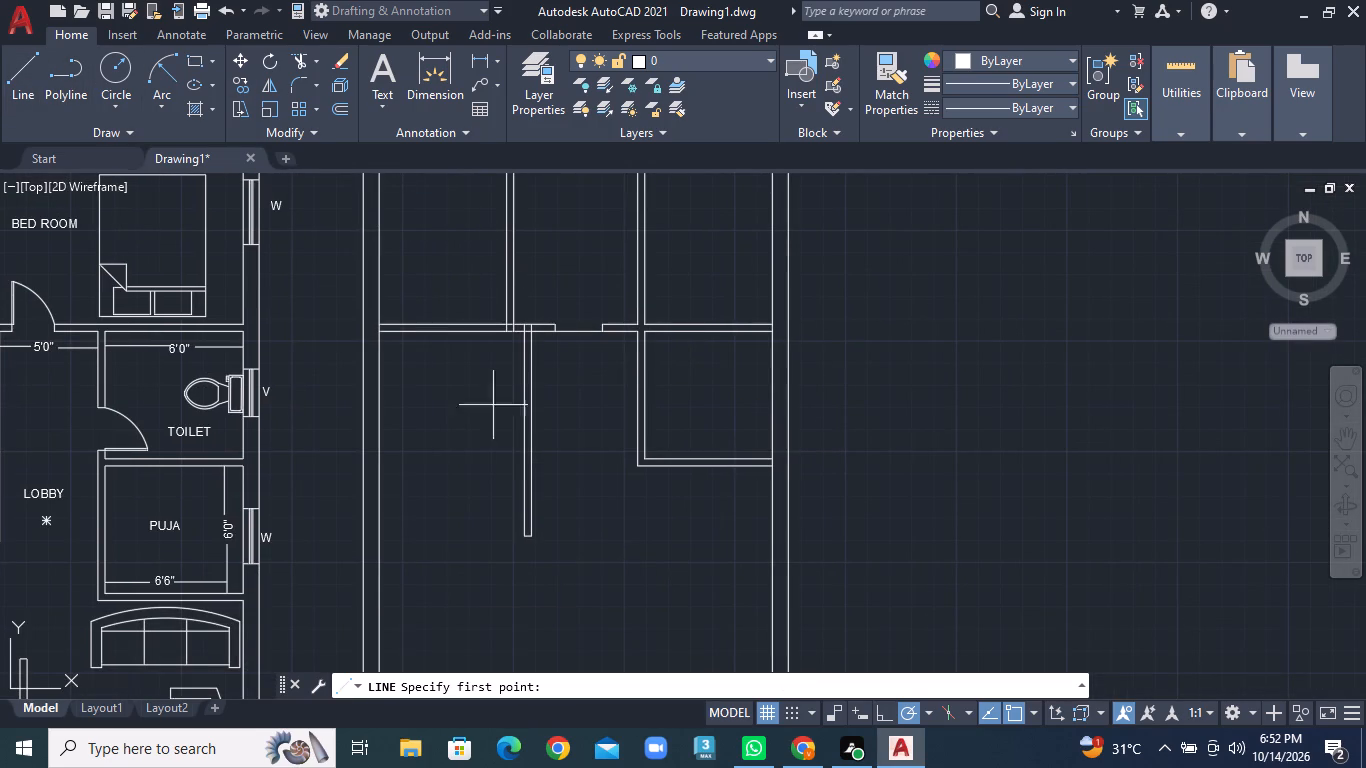
pyautogui.moveTo(473, 268); pyautogui.dragTo(513, 534, button='middle')
pyautogui.scroll(2, 557, 418)
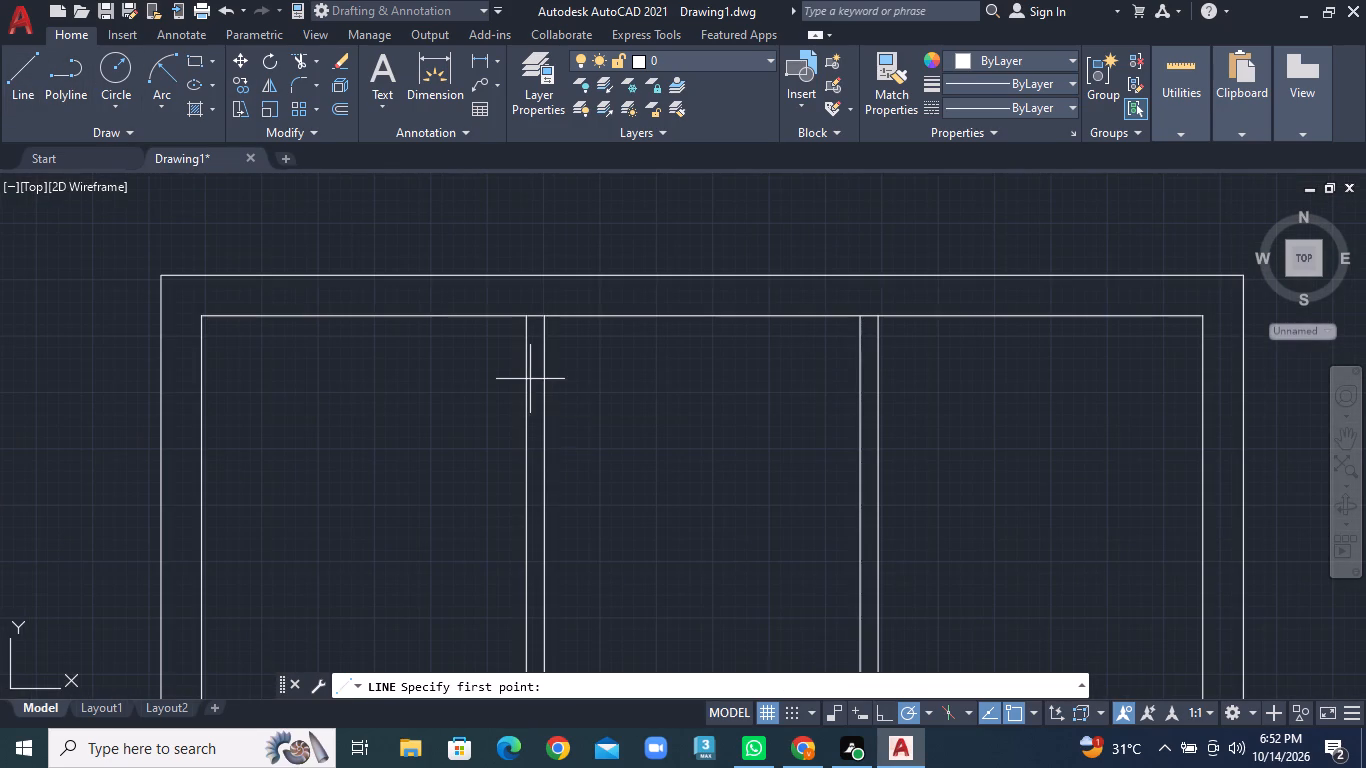
pyautogui.click(526, 353)
pyautogui.click(551, 354)
pyautogui.rightClick(551, 354)
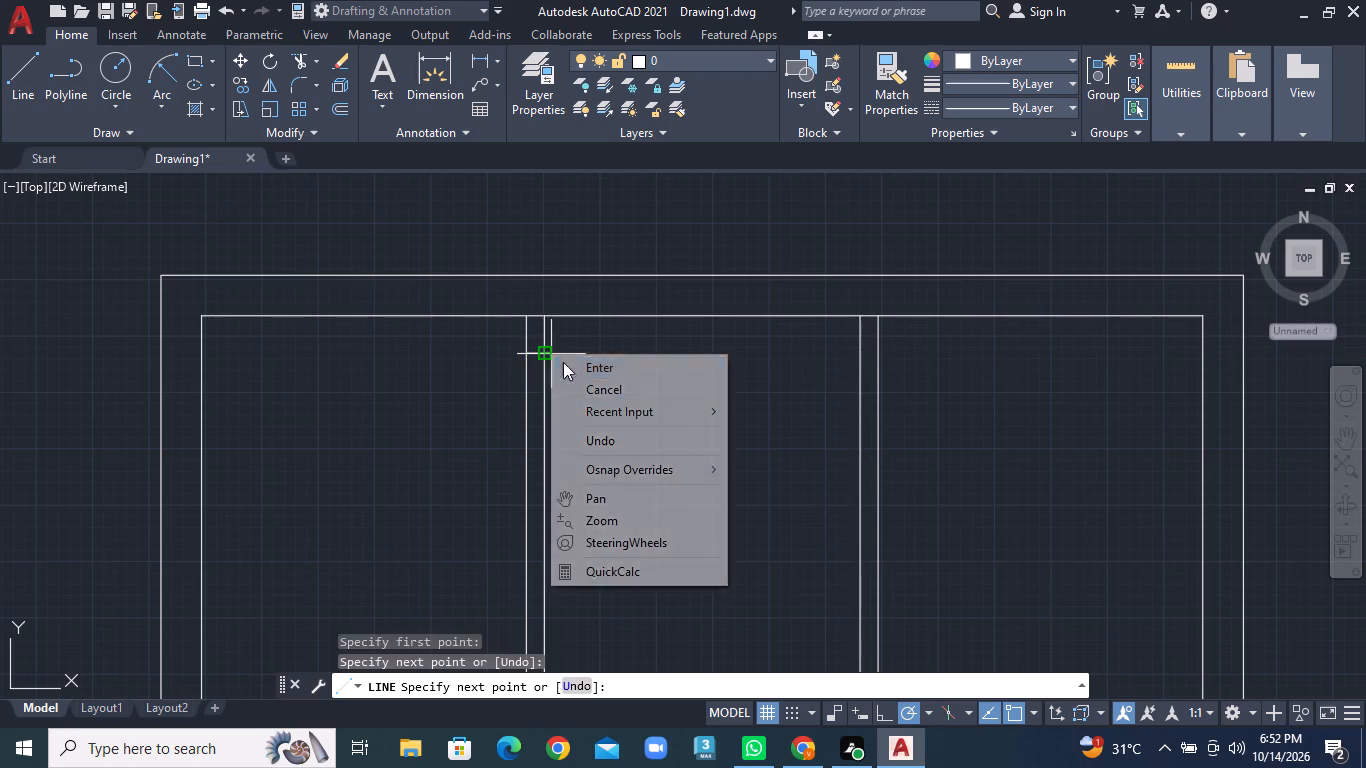
pyautogui.click(566, 365)
pyautogui.click(25, 98)
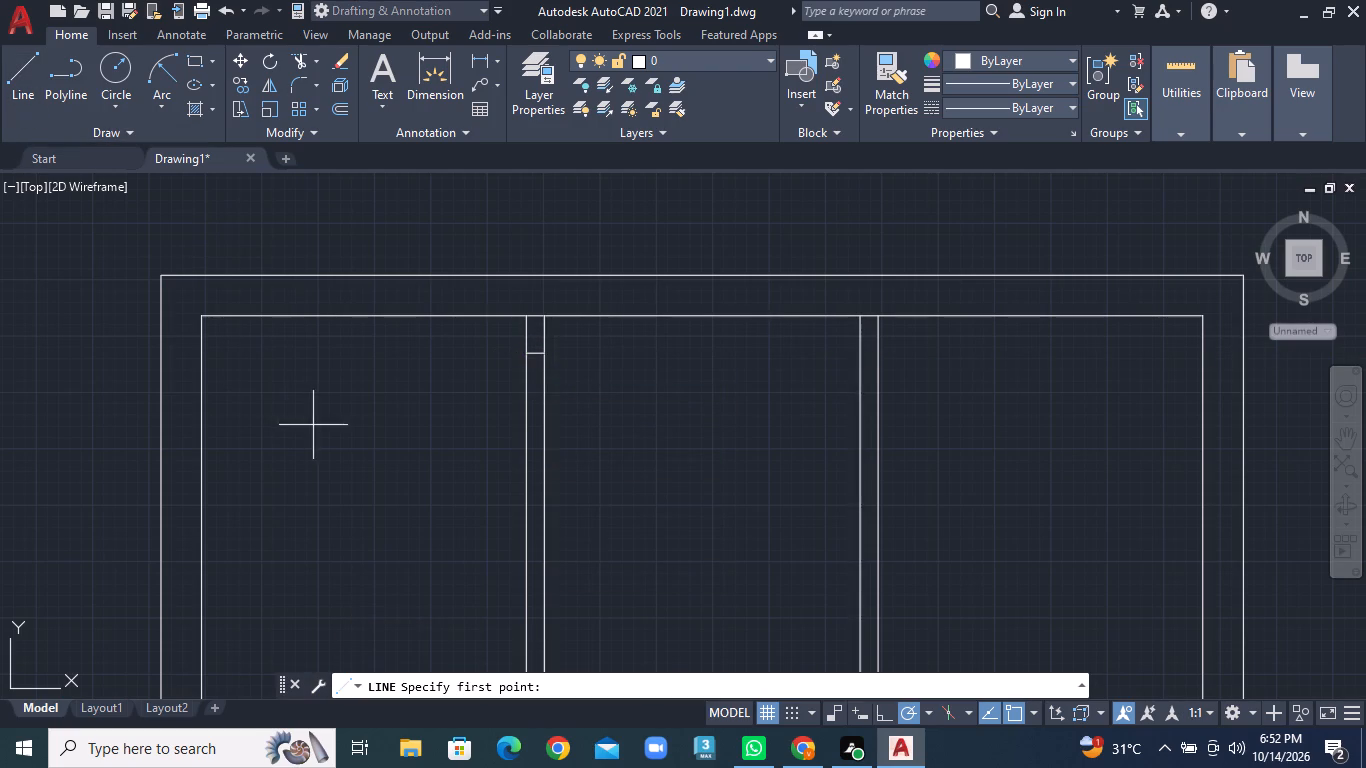
pyautogui.moveTo(407, 421); pyautogui.dragTo(401, 318, button='middle')
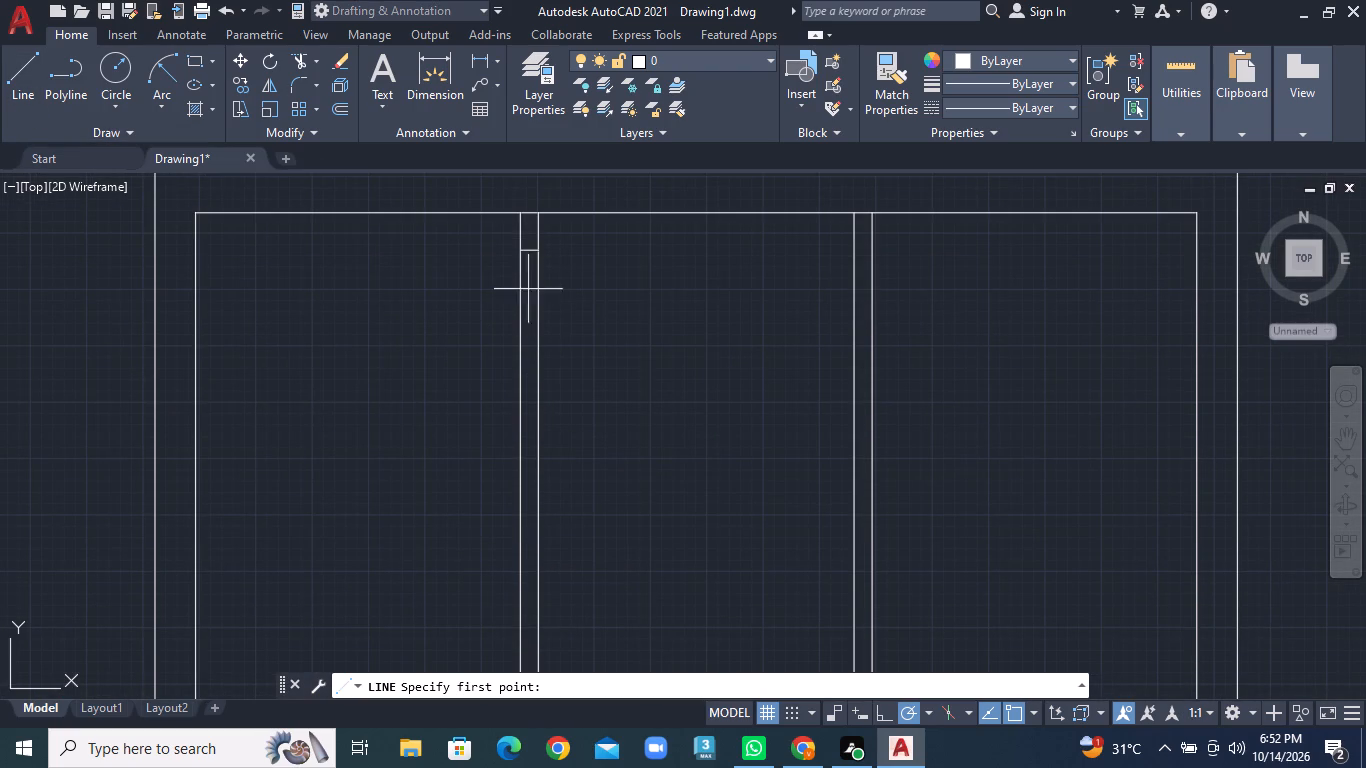
pyautogui.click(516, 350)
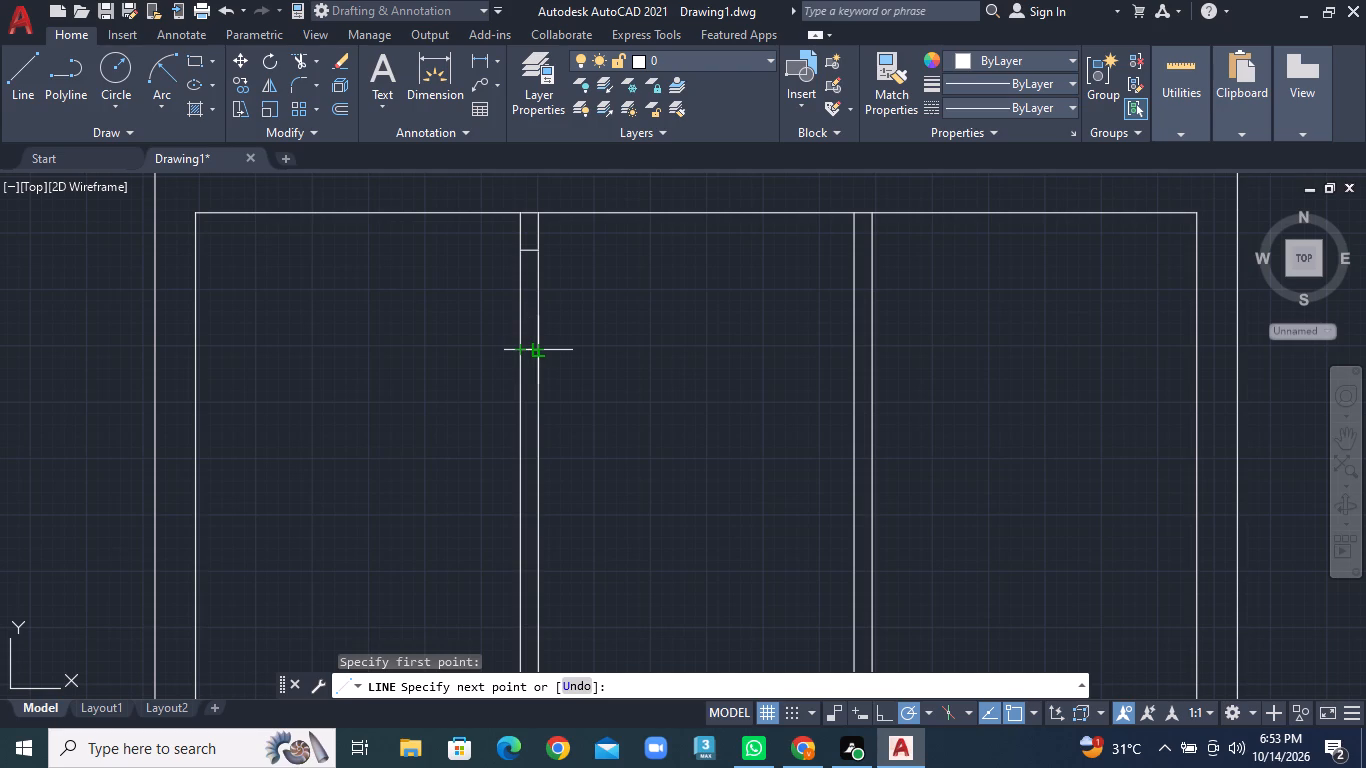
pyautogui.click(540, 351)
pyautogui.rightClick(540, 351)
pyautogui.click(591, 363)
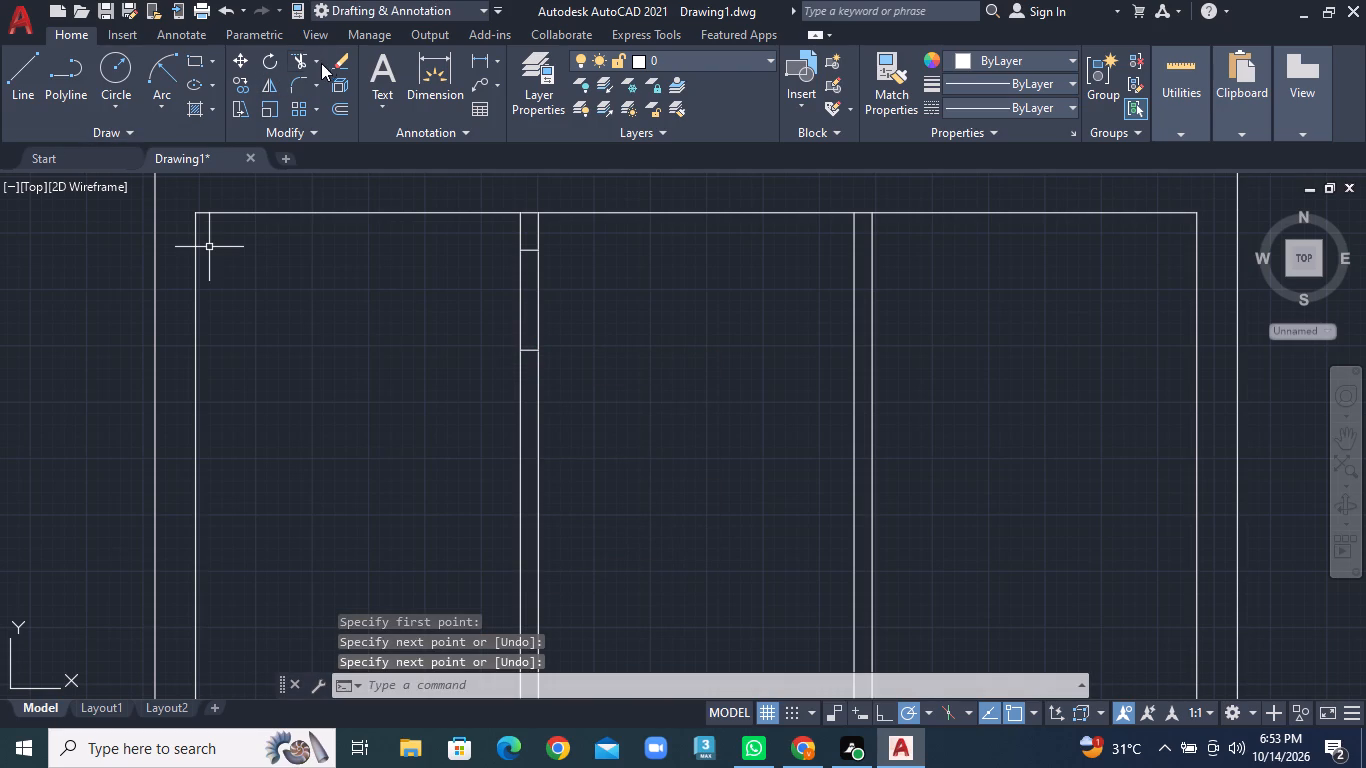
# Trim the left line of the upper-left vertical partition between its two door opening marks.
pyautogui.click(319, 60)
pyautogui.click(329, 85)
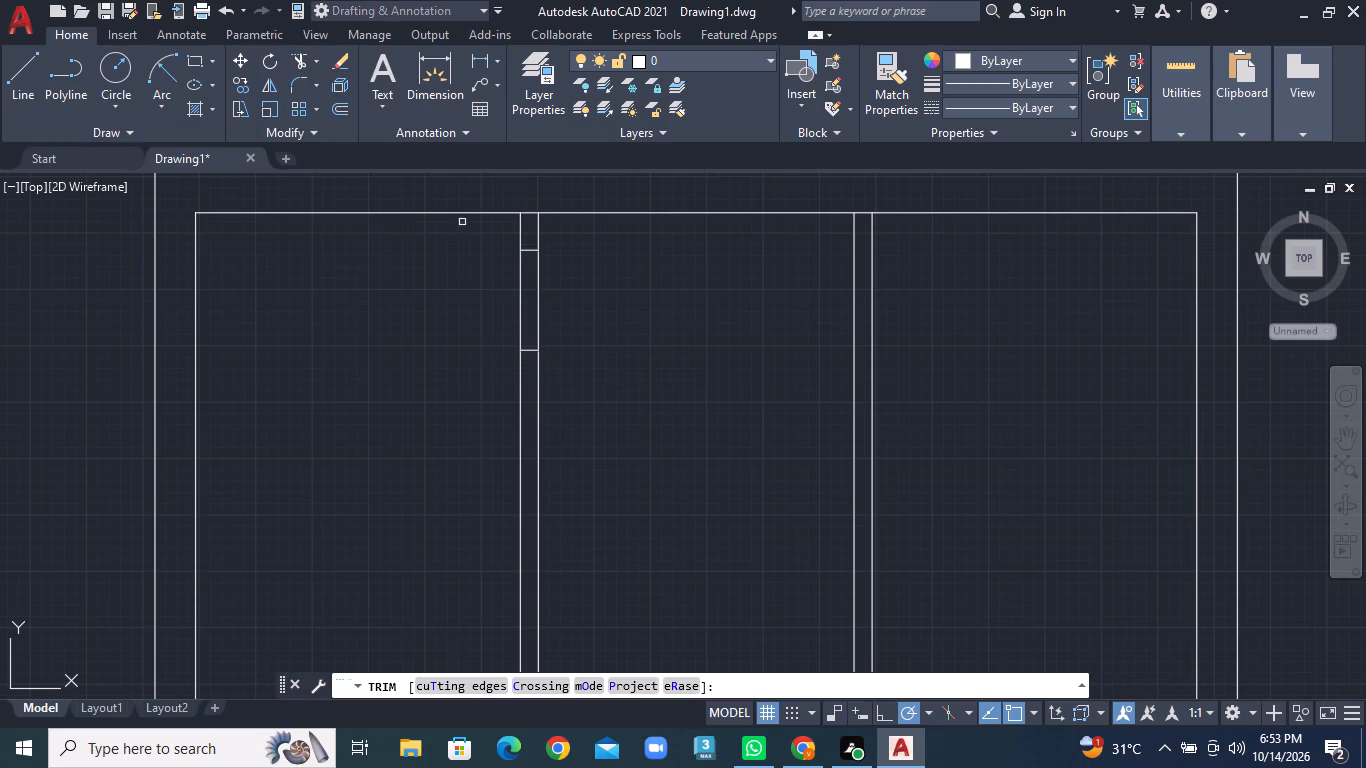
pyautogui.click(520, 302)
# Draw two short horizontal lines across the left partition of the small right-hand room, just above its lower corner, marking a door opening.
pyautogui.scroll(-2, 323, 313)
pyautogui.moveTo(583, 386); pyautogui.dragTo(554, 242, button='middle')
pyautogui.moveTo(437, 282); pyautogui.dragTo(559, 332, button='middle')
pyautogui.click(32, 102)
pyautogui.moveTo(515, 440); pyautogui.dragTo(443, 408, button='middle')
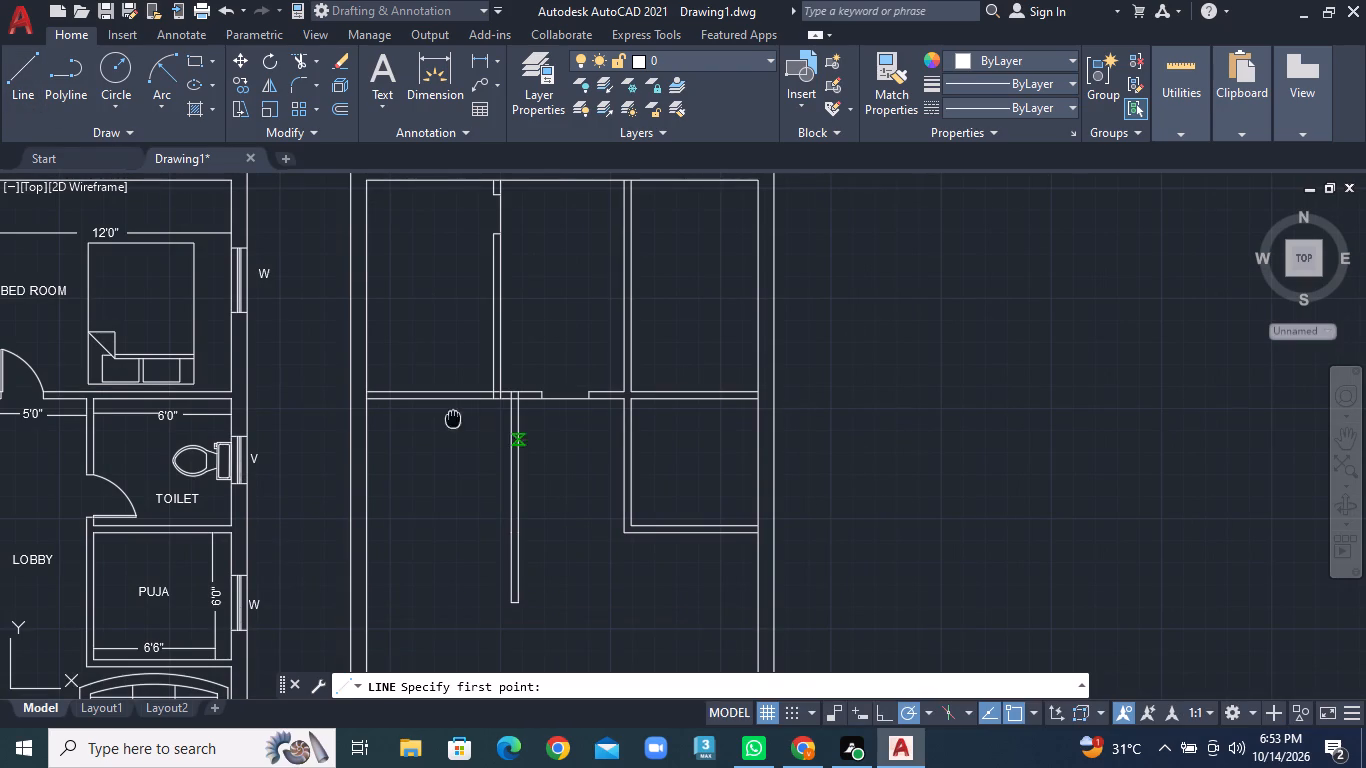
pyautogui.moveTo(443, 408); pyautogui.dragTo(436, 346, button='middle')
pyautogui.scroll(3, 574, 409)
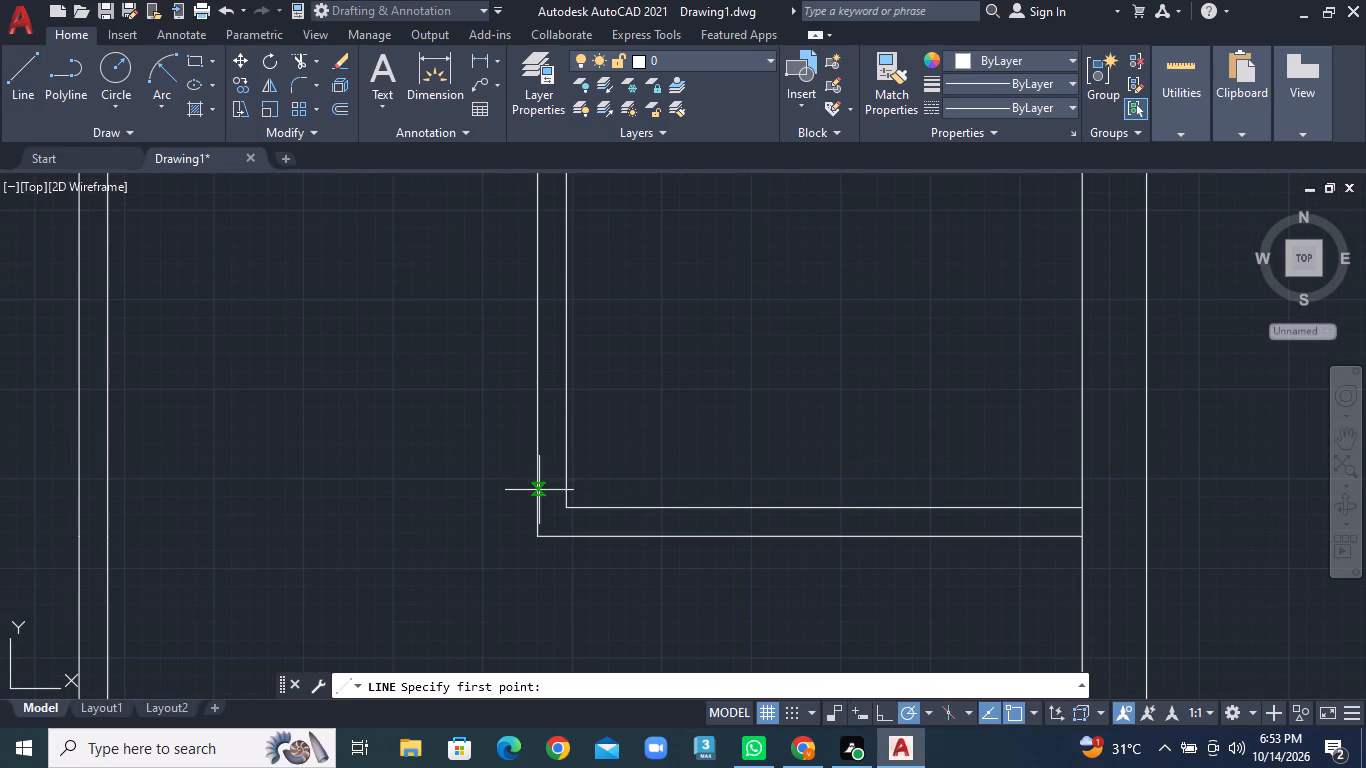
pyautogui.click(534, 476)
pyautogui.click(563, 476)
pyautogui.rightClick(565, 476)
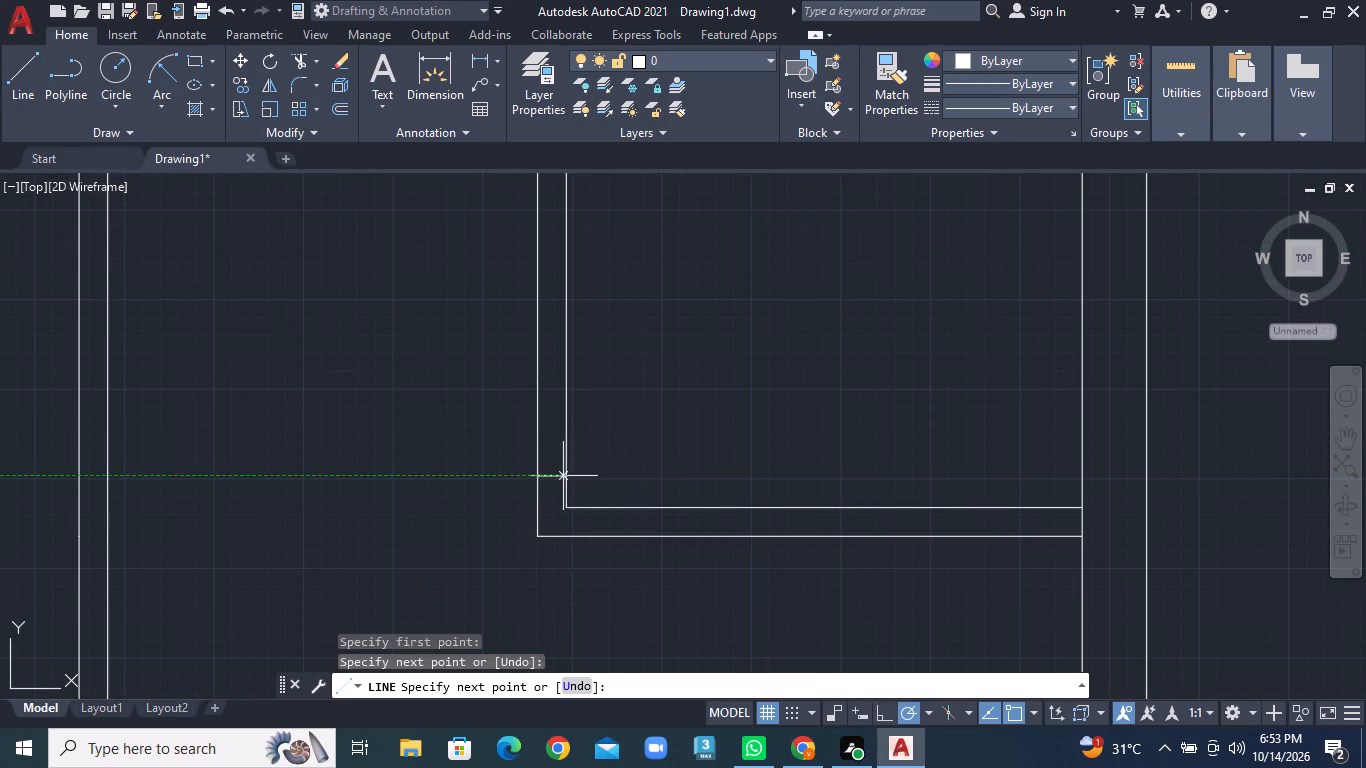
pyautogui.click(599, 478)
pyautogui.click(598, 488)
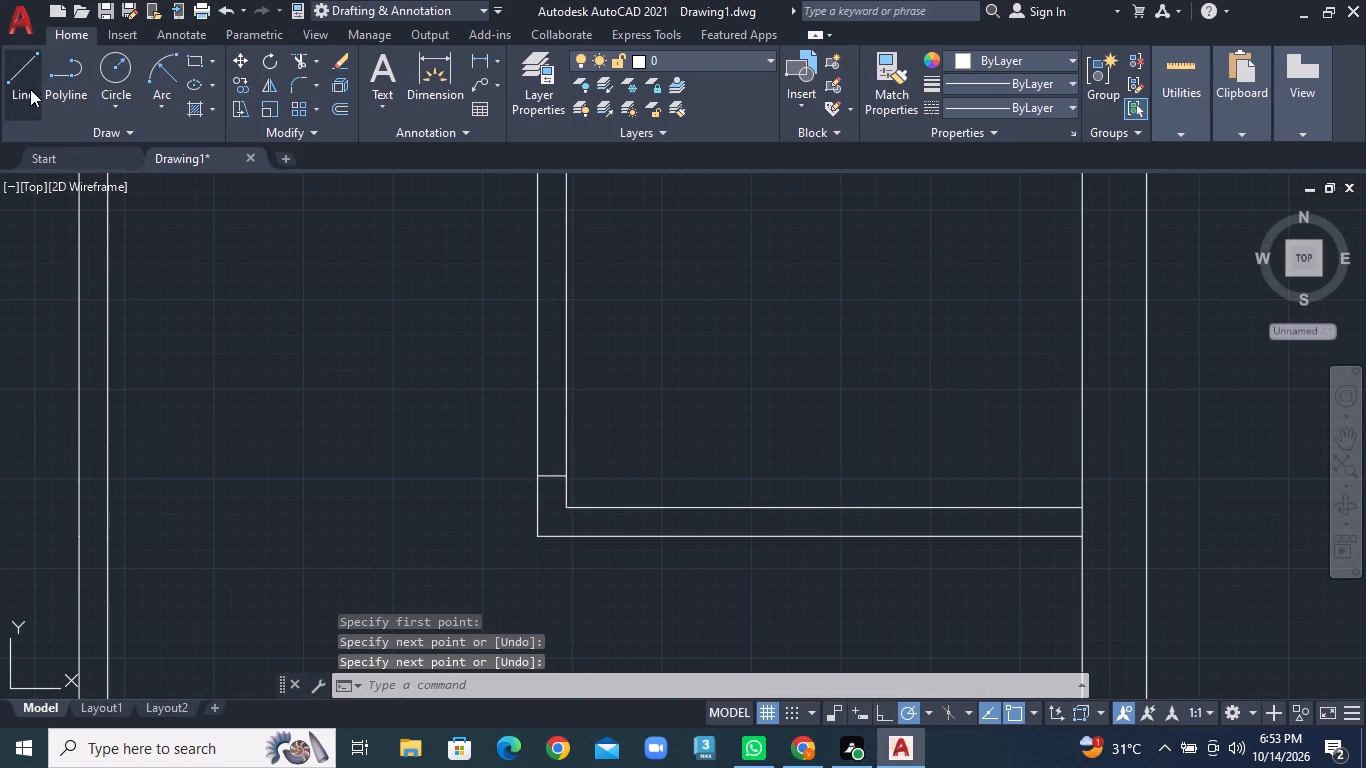
pyautogui.click(30, 89)
pyautogui.click(531, 372)
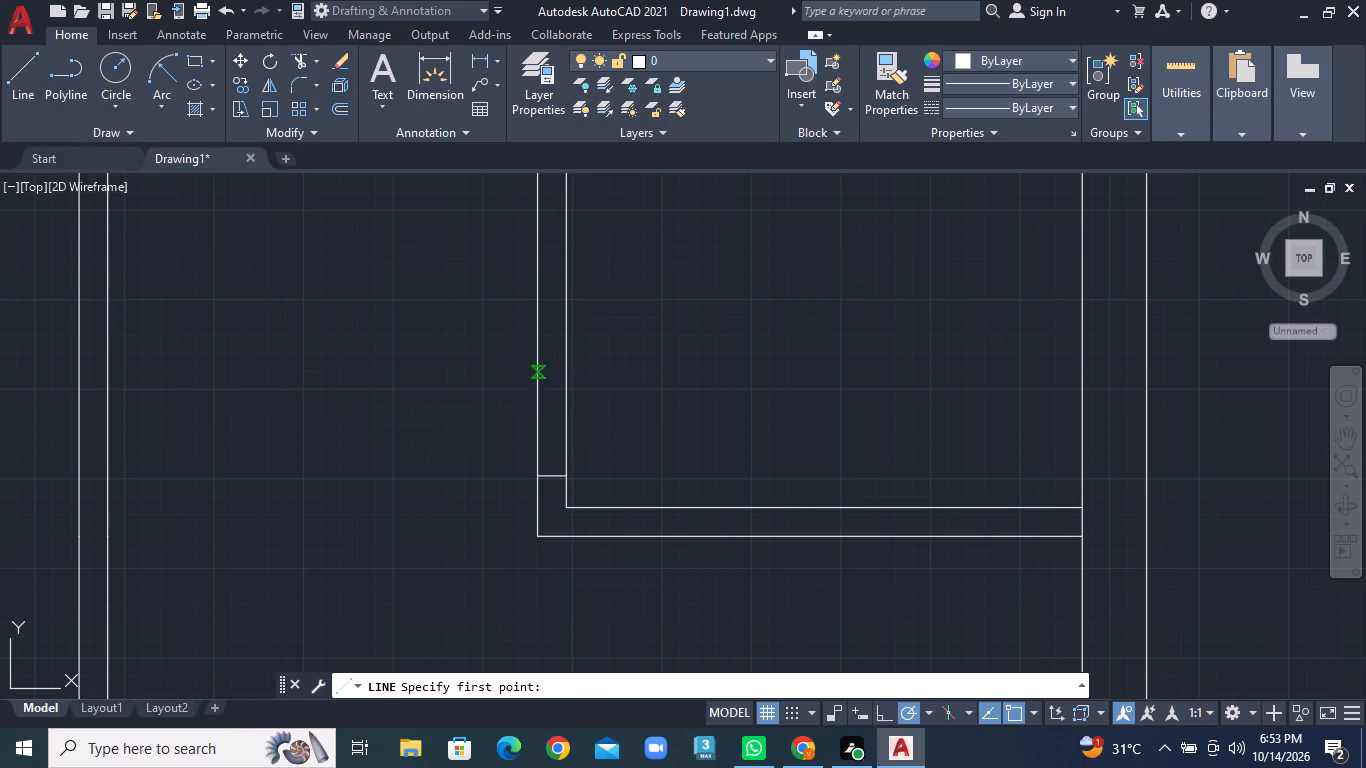
pyautogui.click(572, 372)
pyautogui.rightClick(572, 372)
pyautogui.click(586, 392)
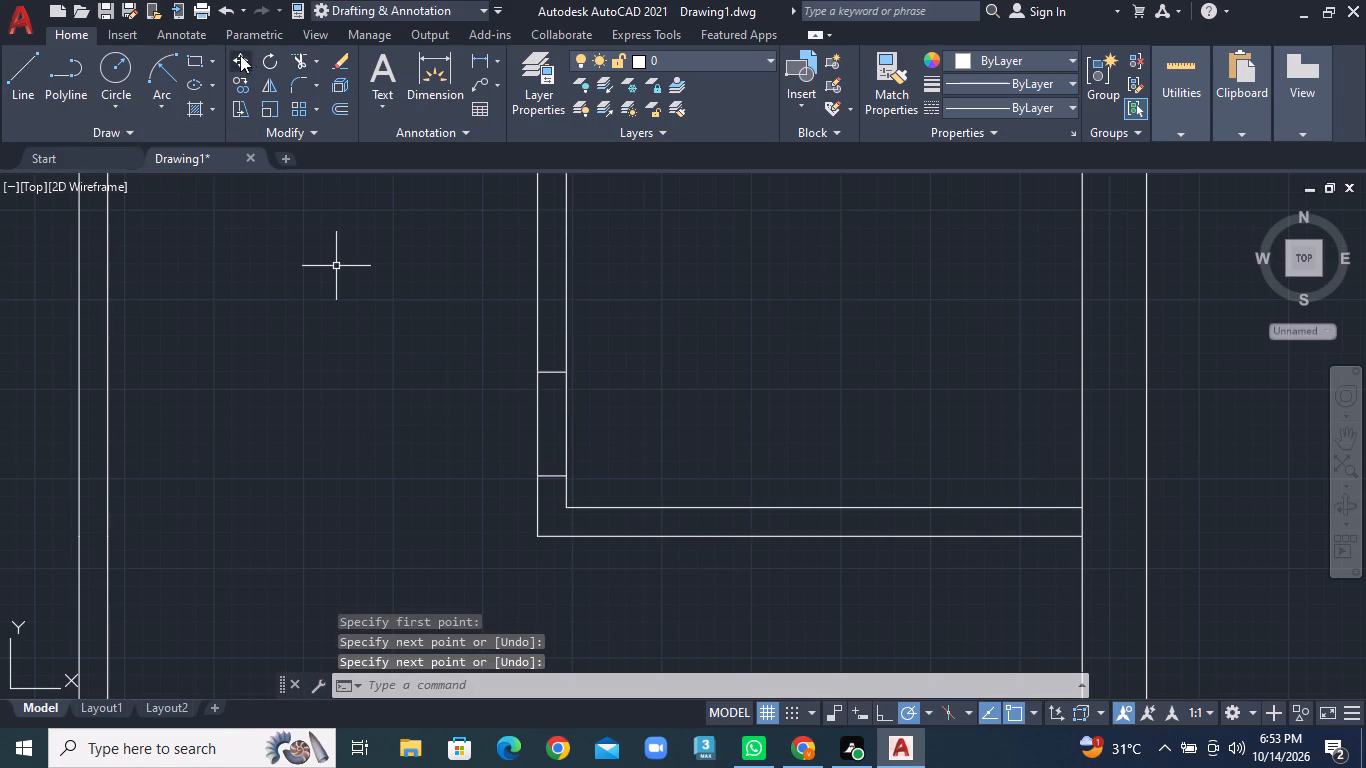
# Trim the inner line of the small right-hand room's left partition between its two door opening marks.
pyautogui.click(318, 57)
pyautogui.click(324, 85)
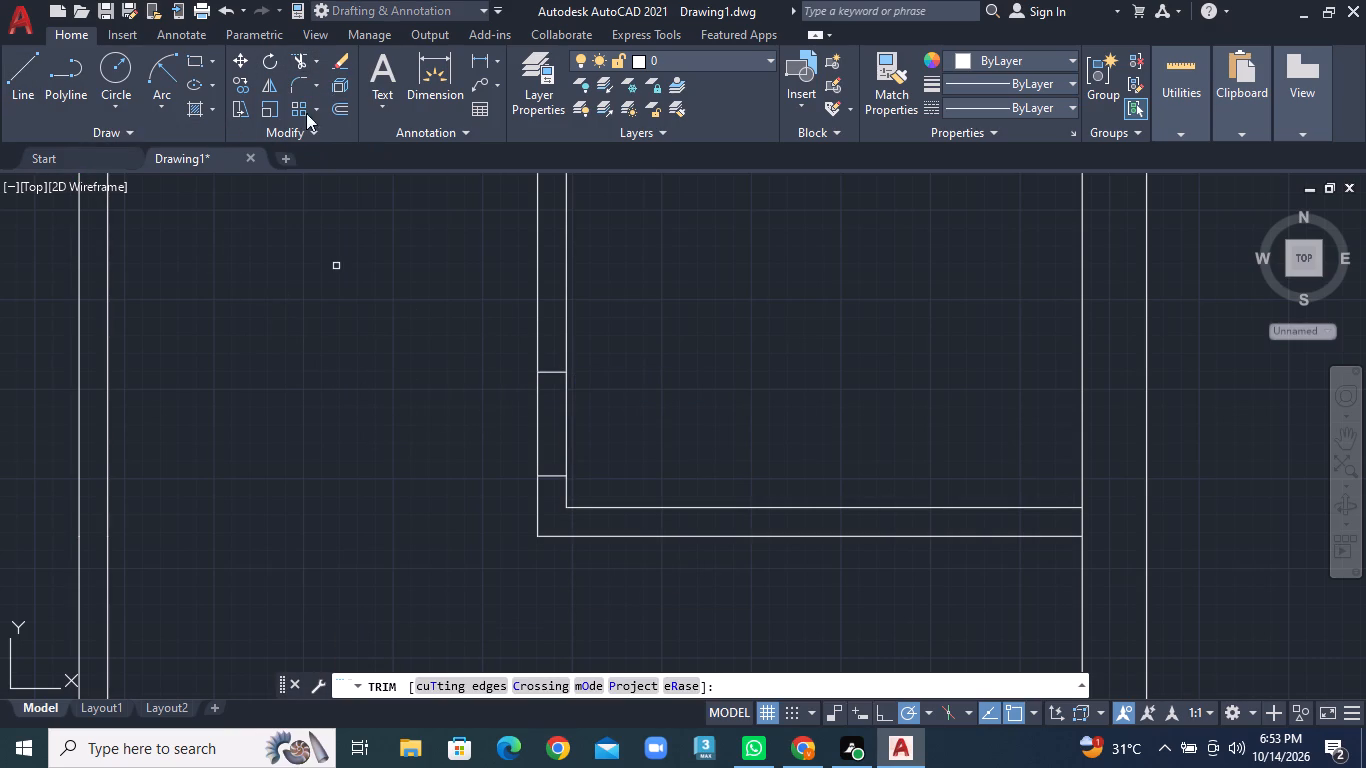
pyautogui.click(556, 413)
pyautogui.click(593, 413)
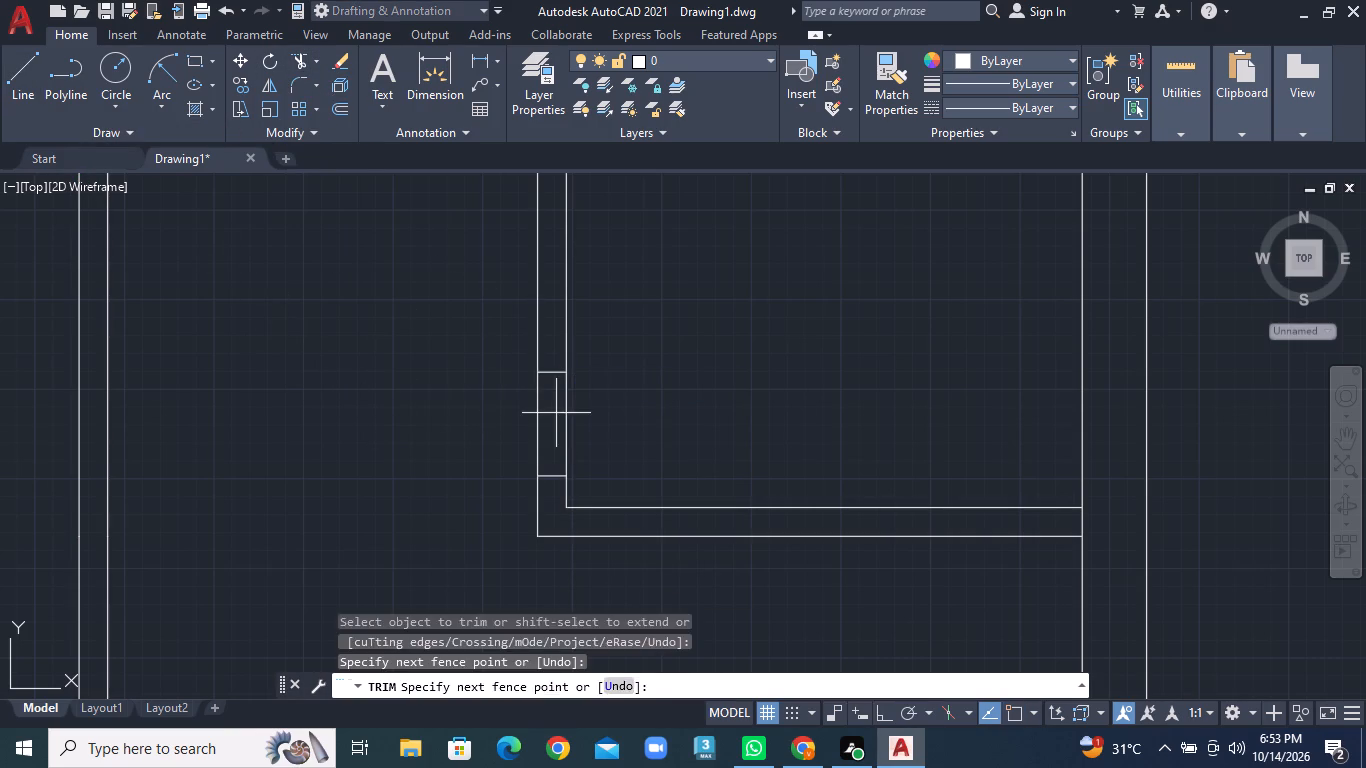
# Draw two short vertical lines across the lower-left room's upper horizontal wall, near its outer corner, marking the ends of a door opening.
pyautogui.scroll(-2, 593, 413)
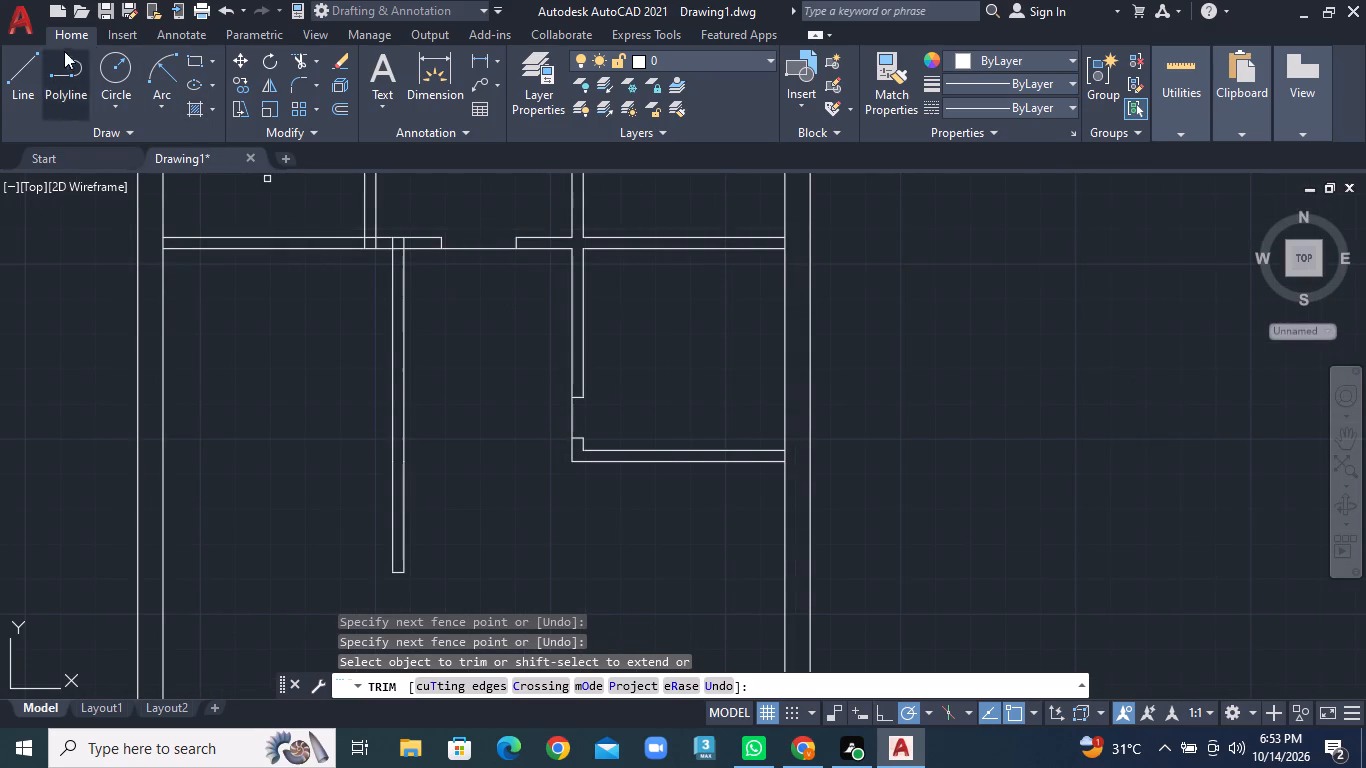
pyautogui.click(29, 76)
pyautogui.moveTo(574, 485); pyautogui.dragTo(657, 265, button='middle')
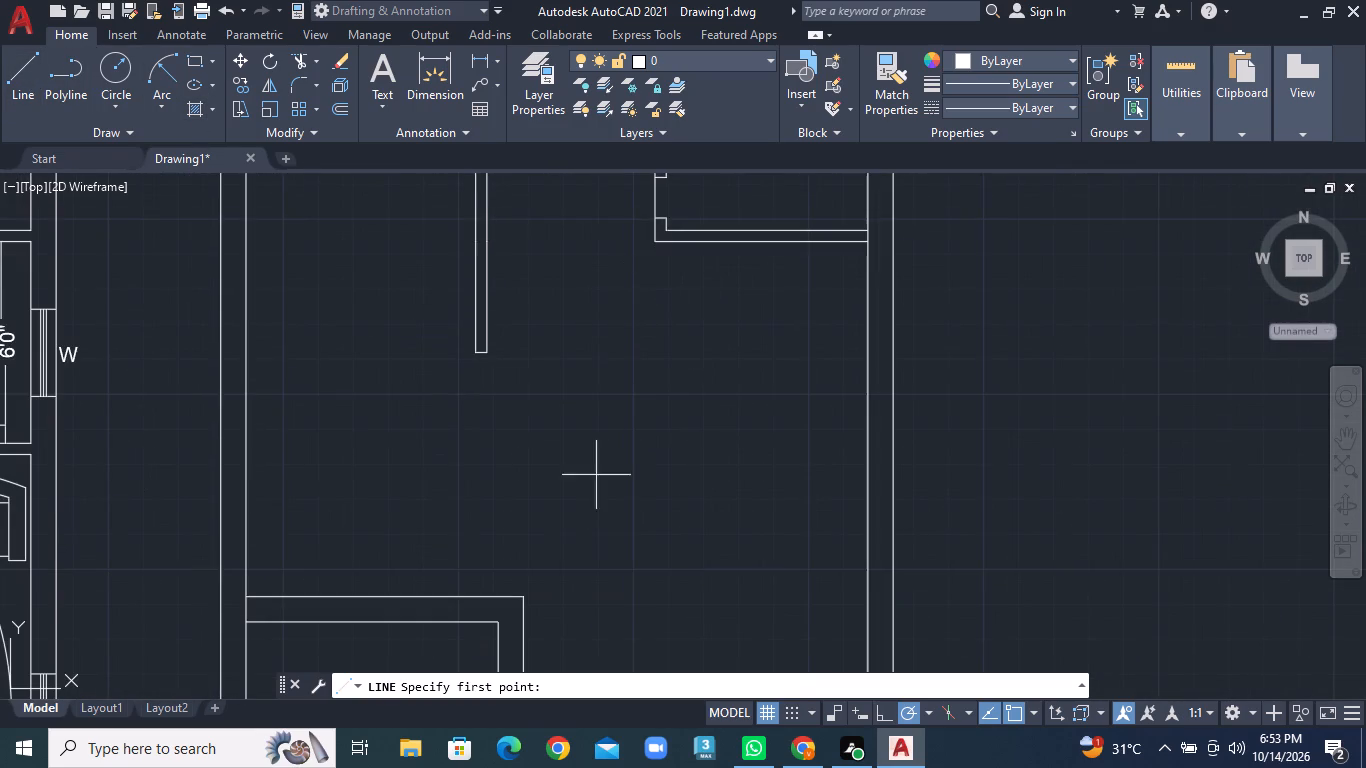
pyautogui.moveTo(570, 584); pyautogui.dragTo(754, 320, button='middle')
pyautogui.scroll(2, 620, 396)
pyautogui.moveTo(626, 382); pyautogui.dragTo(626, 399, button='middle')
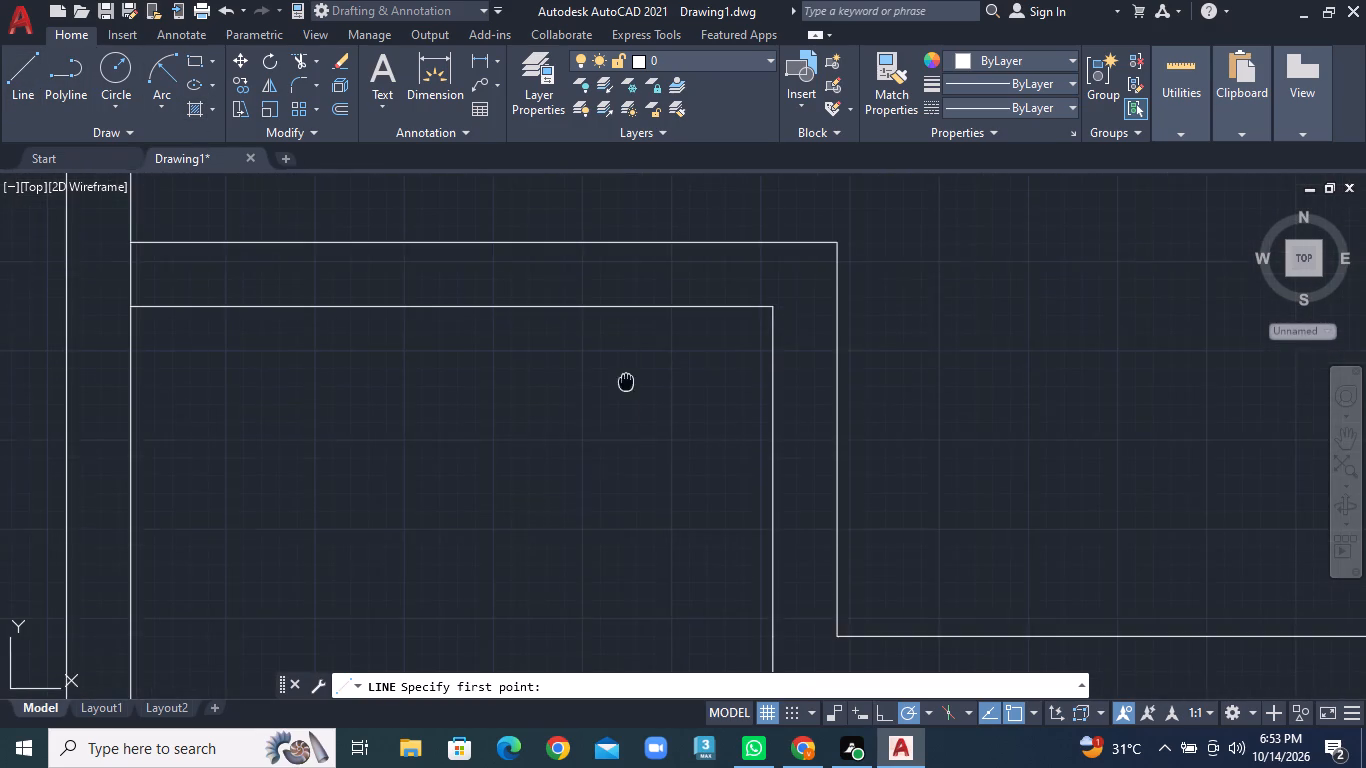
pyautogui.moveTo(626, 399); pyautogui.dragTo(589, 549, button='middle')
pyautogui.scroll(-1, 584, 485)
pyautogui.click(644, 479)
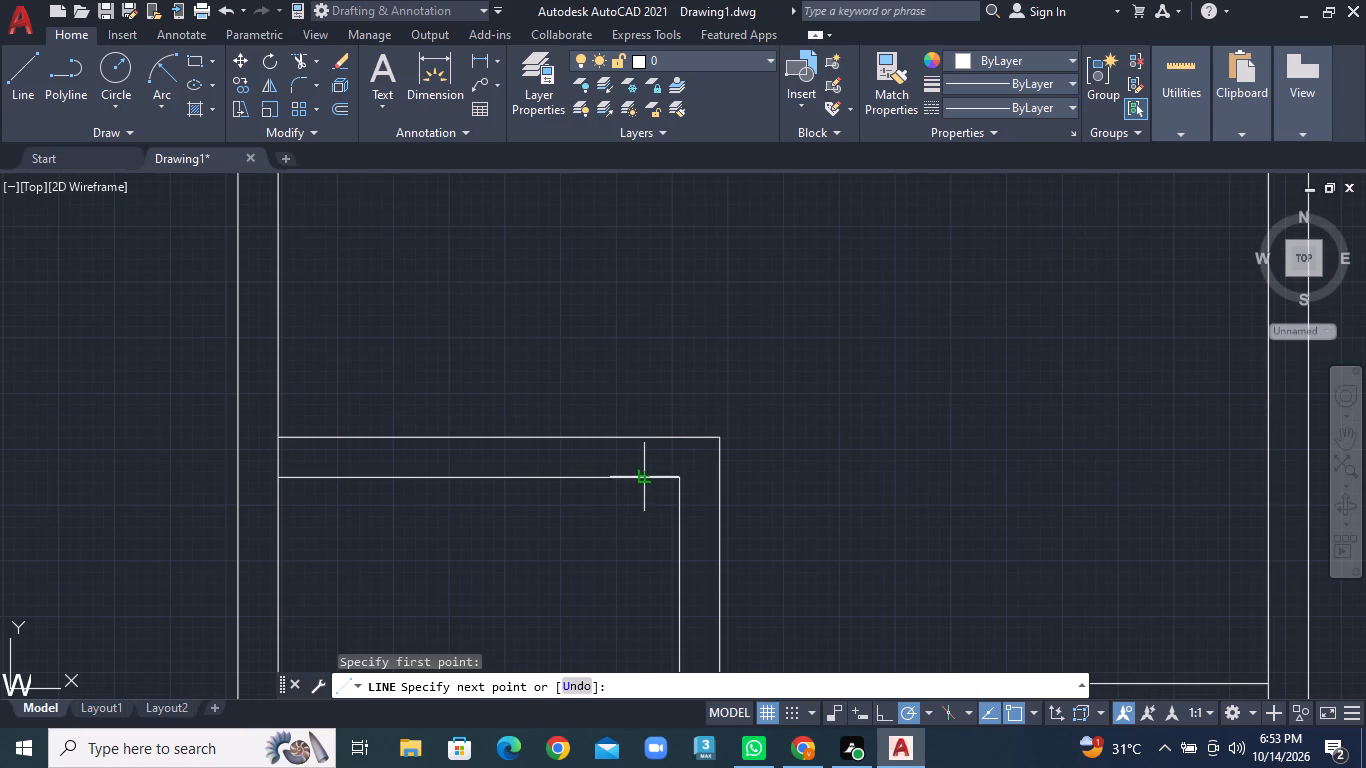
pyautogui.click(641, 435)
pyautogui.rightClick(641, 435)
pyautogui.click(650, 441)
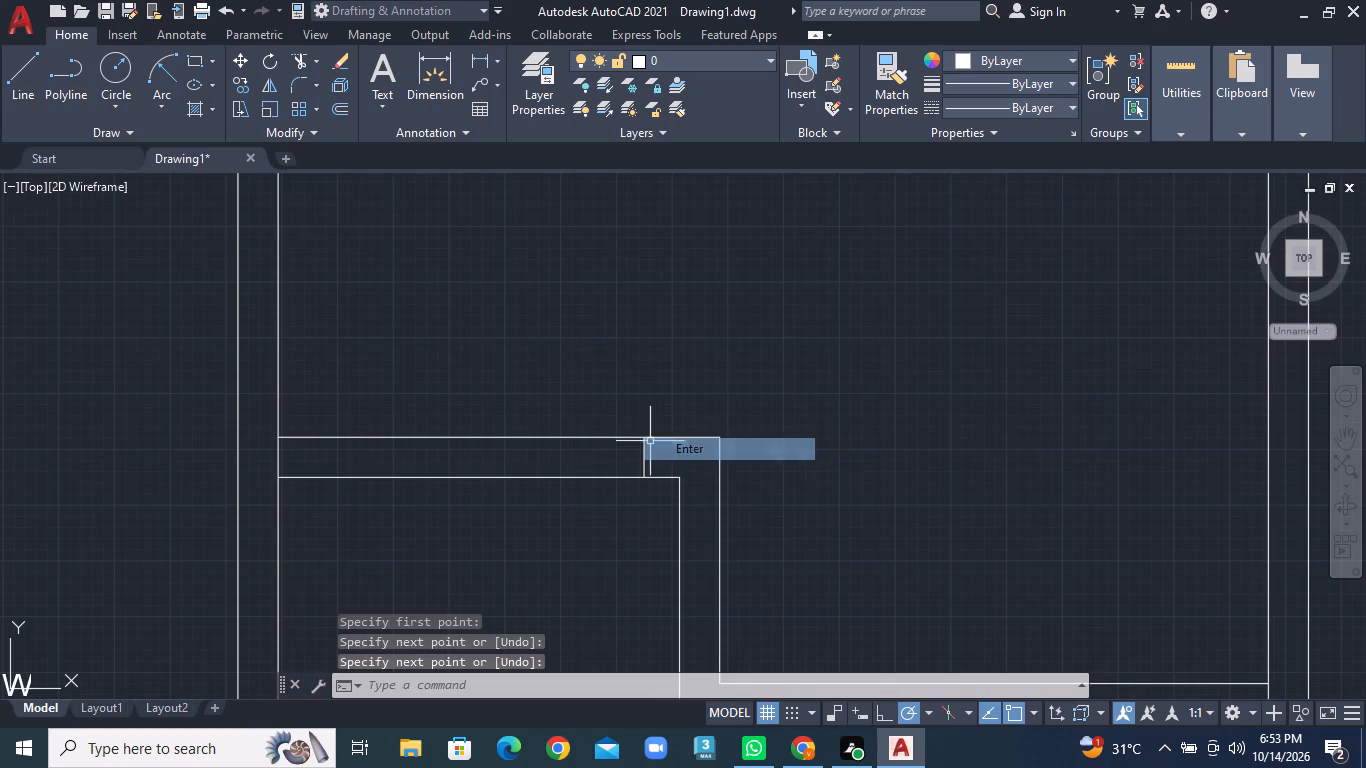
pyautogui.click(17, 93)
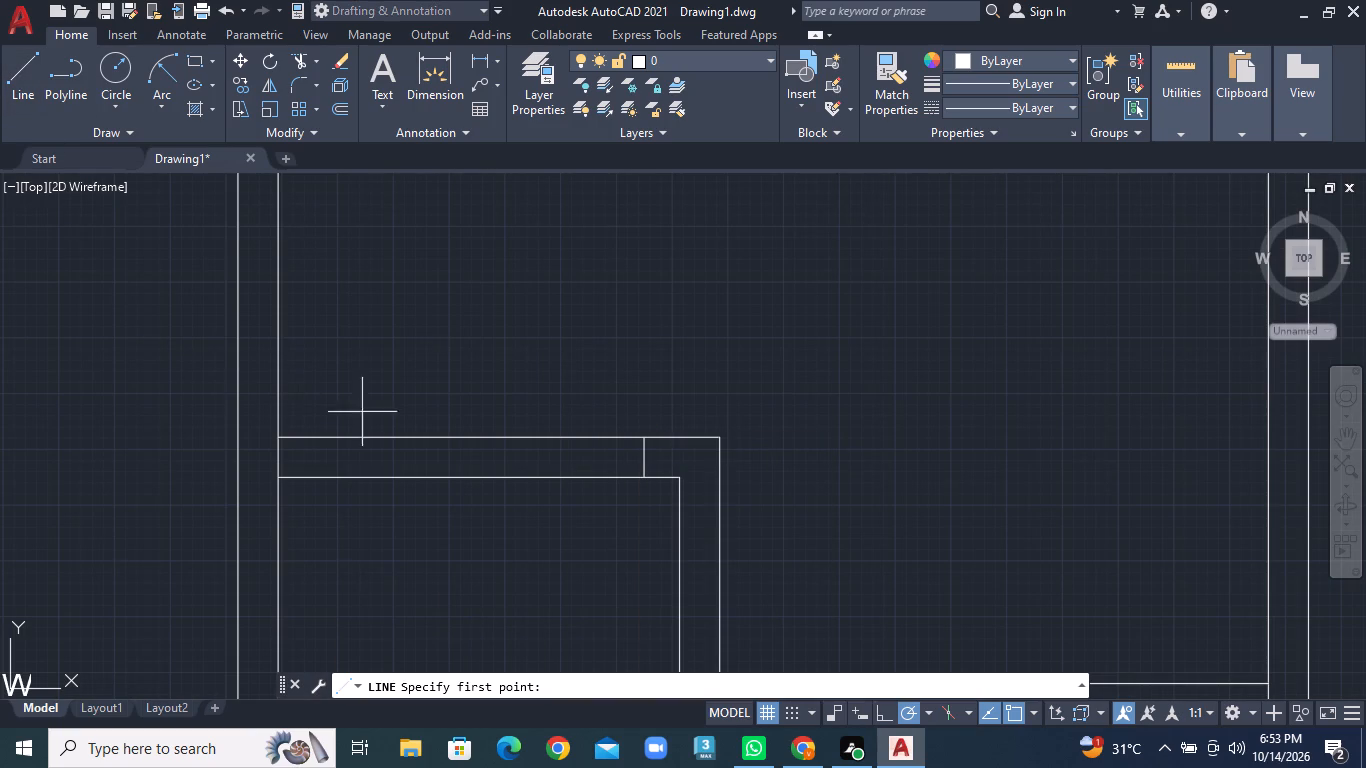
pyautogui.click(496, 478)
pyautogui.click(492, 435)
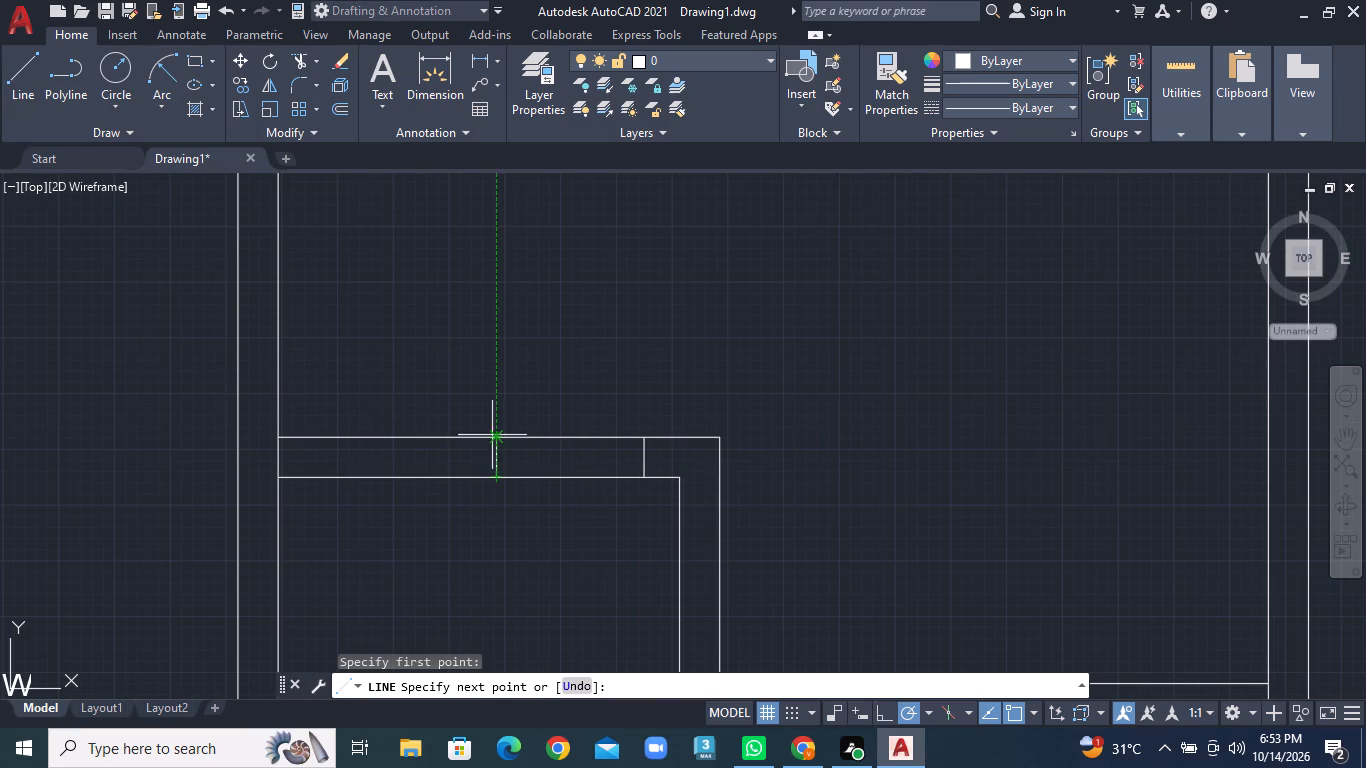
pyautogui.rightClick(492, 435)
pyautogui.click(503, 440)
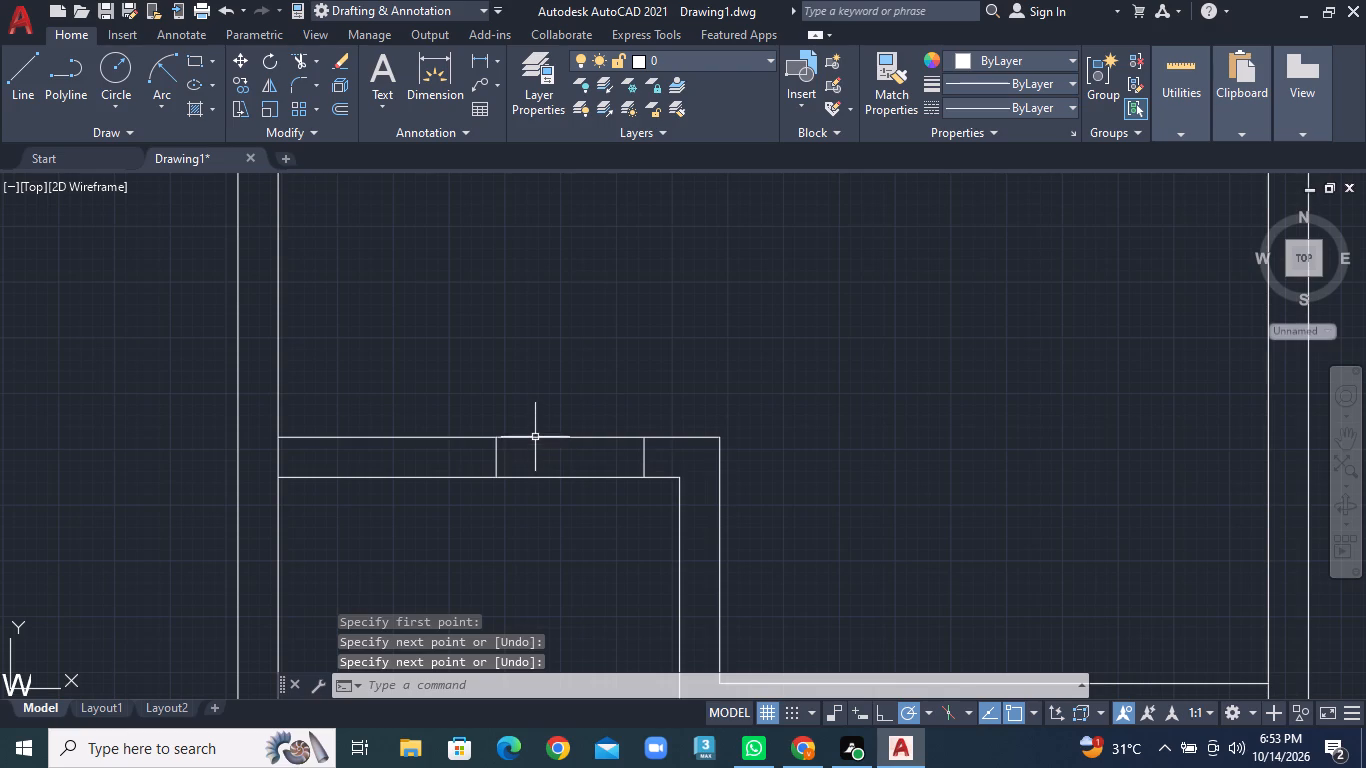
# Trim the lower line of the lower-left room's upper wall between its two door opening marks.
pyautogui.click(317, 65)
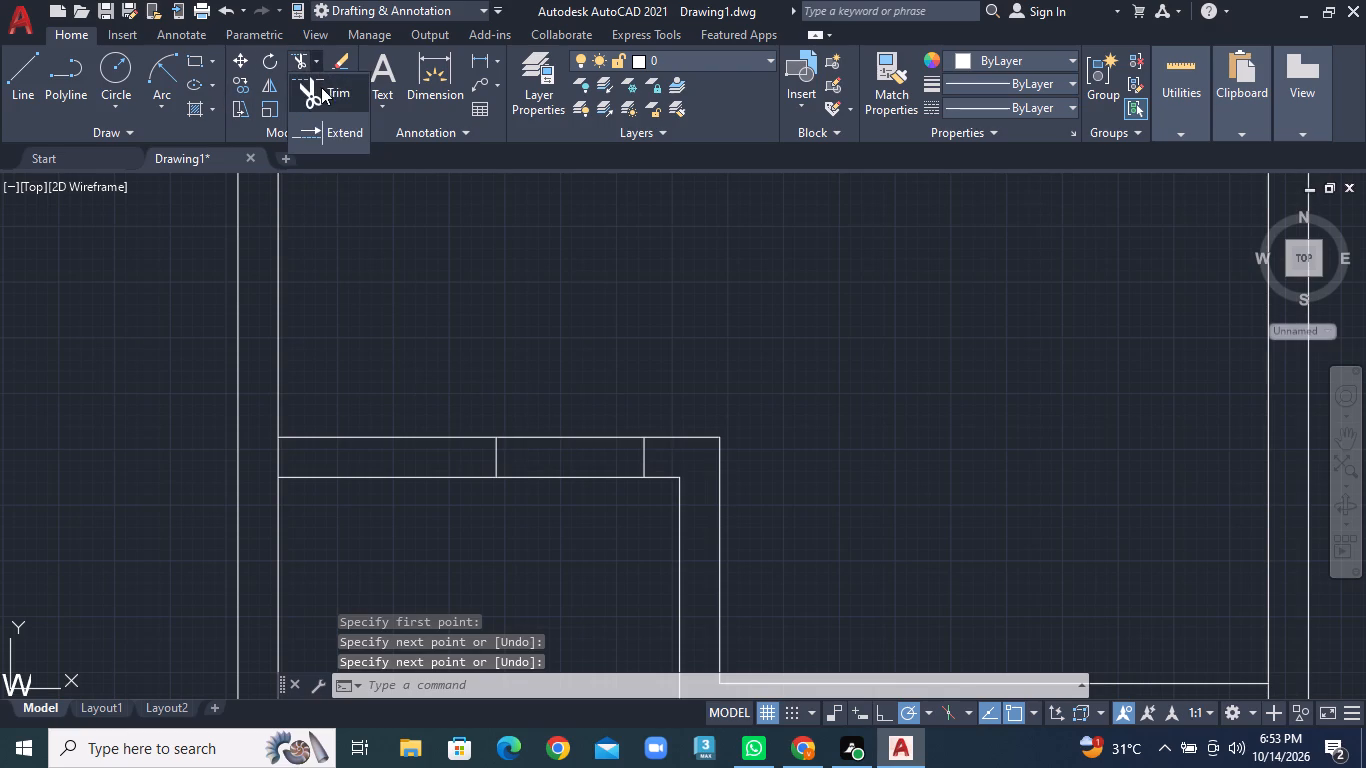
pyautogui.click(321, 87)
pyautogui.doubleClick(552, 489)
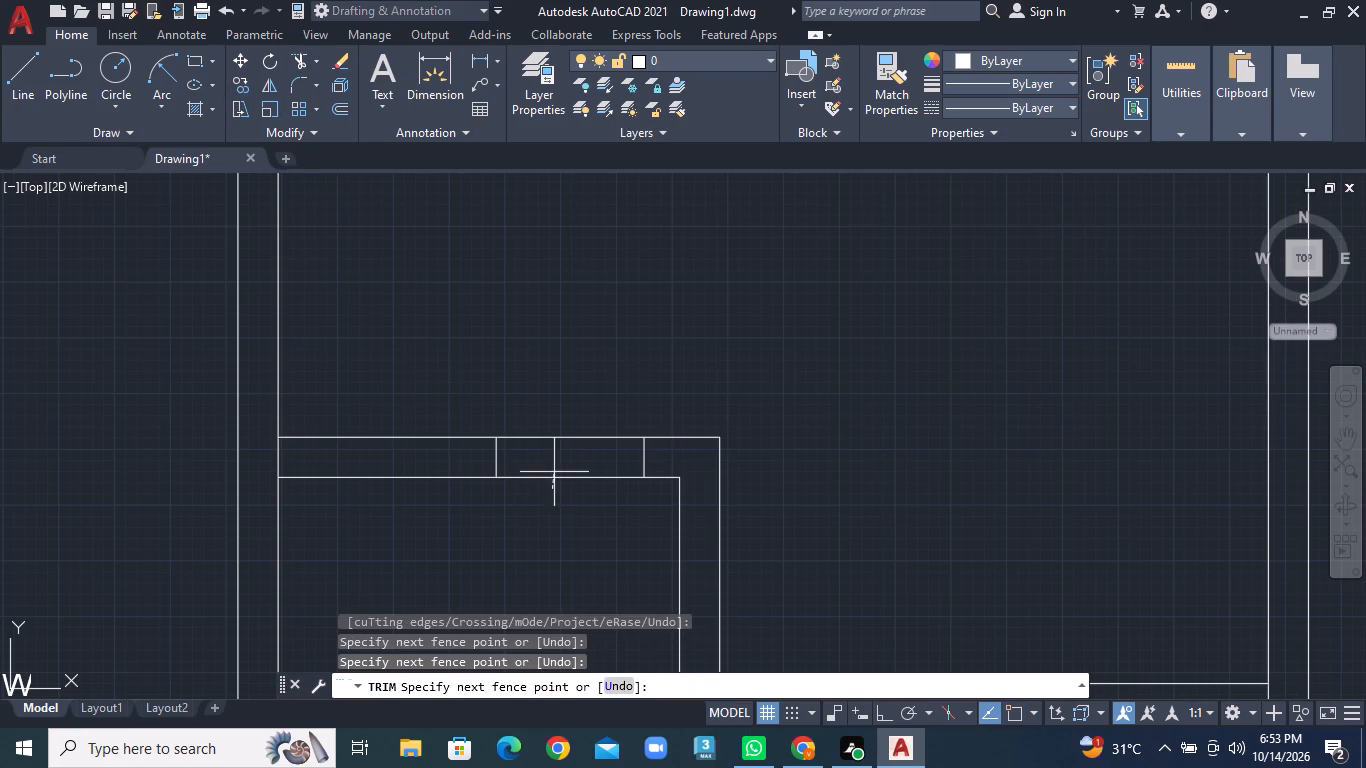
pyautogui.click(554, 465)
pyautogui.scroll(-2, 561, 473)
pyautogui.moveTo(592, 503); pyautogui.dragTo(558, 430, button='middle')
pyautogui.moveTo(547, 423); pyautogui.dragTo(404, 401, button='middle')
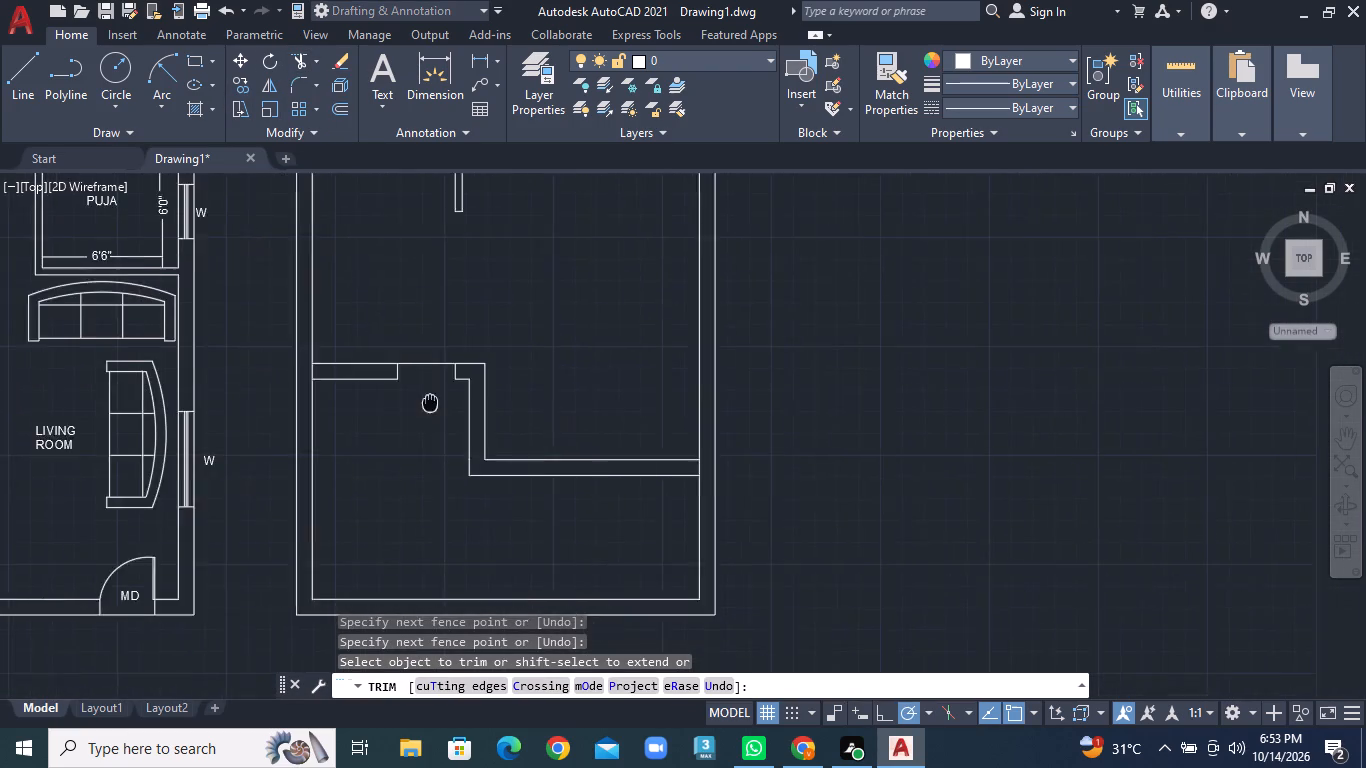
pyautogui.moveTo(404, 401); pyautogui.dragTo(333, 430, button='middle')
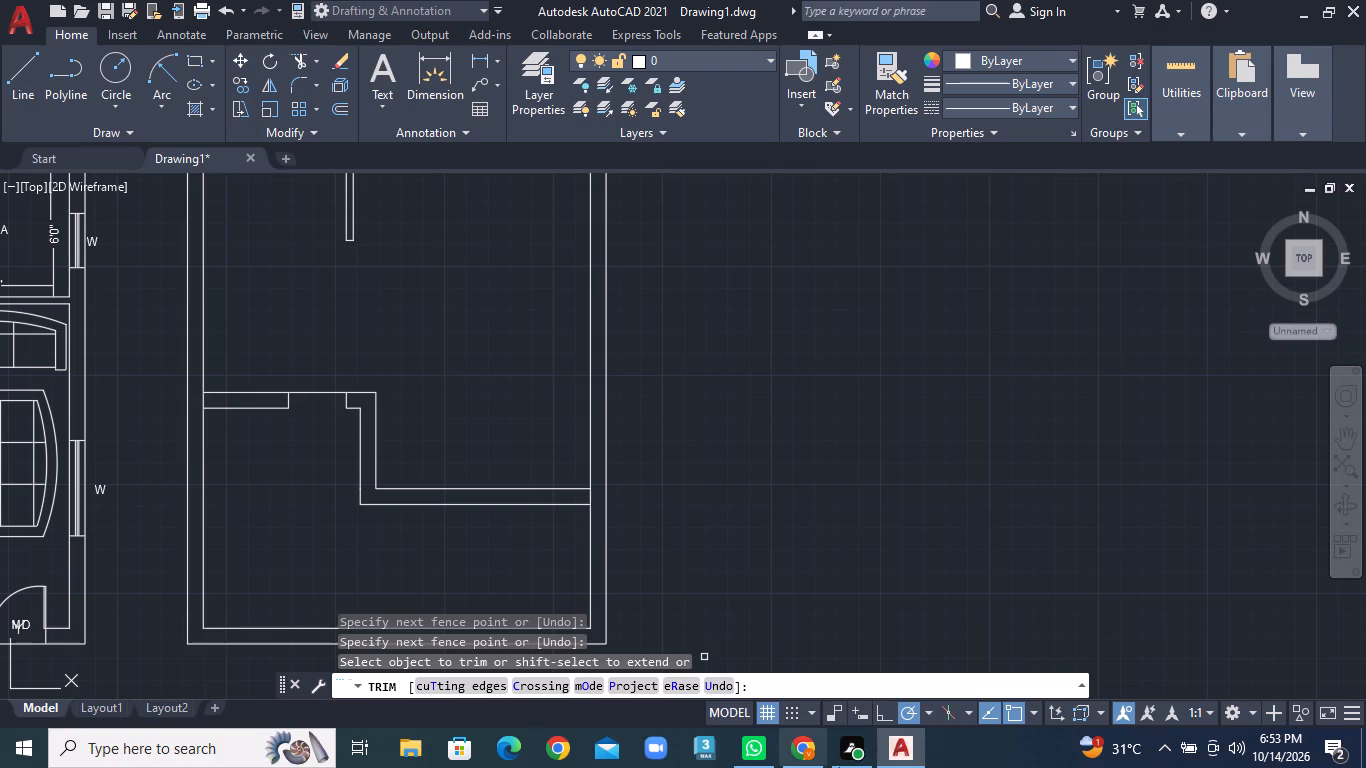
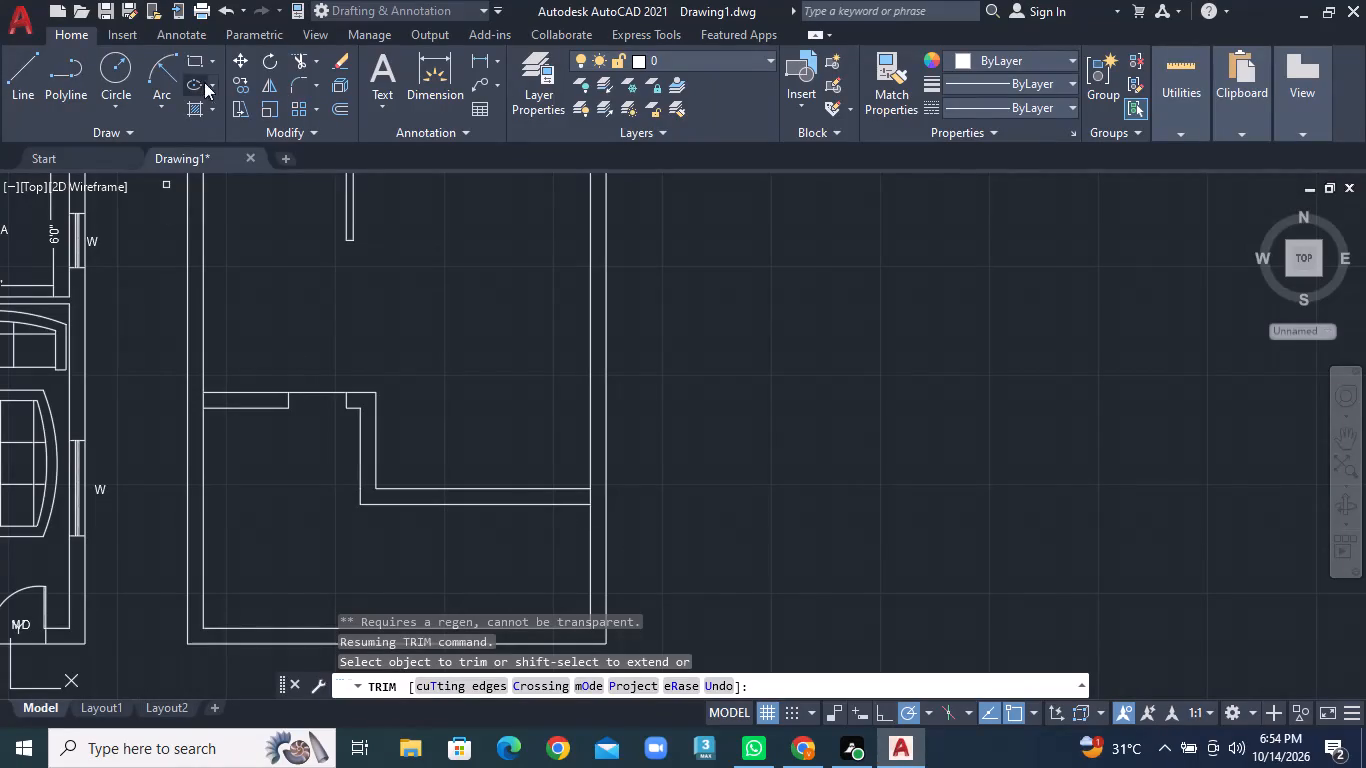
# Draw a short horizontal line across the left outer wall beside the free-standing partition, marking the upper end of a window opening.
pyautogui.click(34, 74)
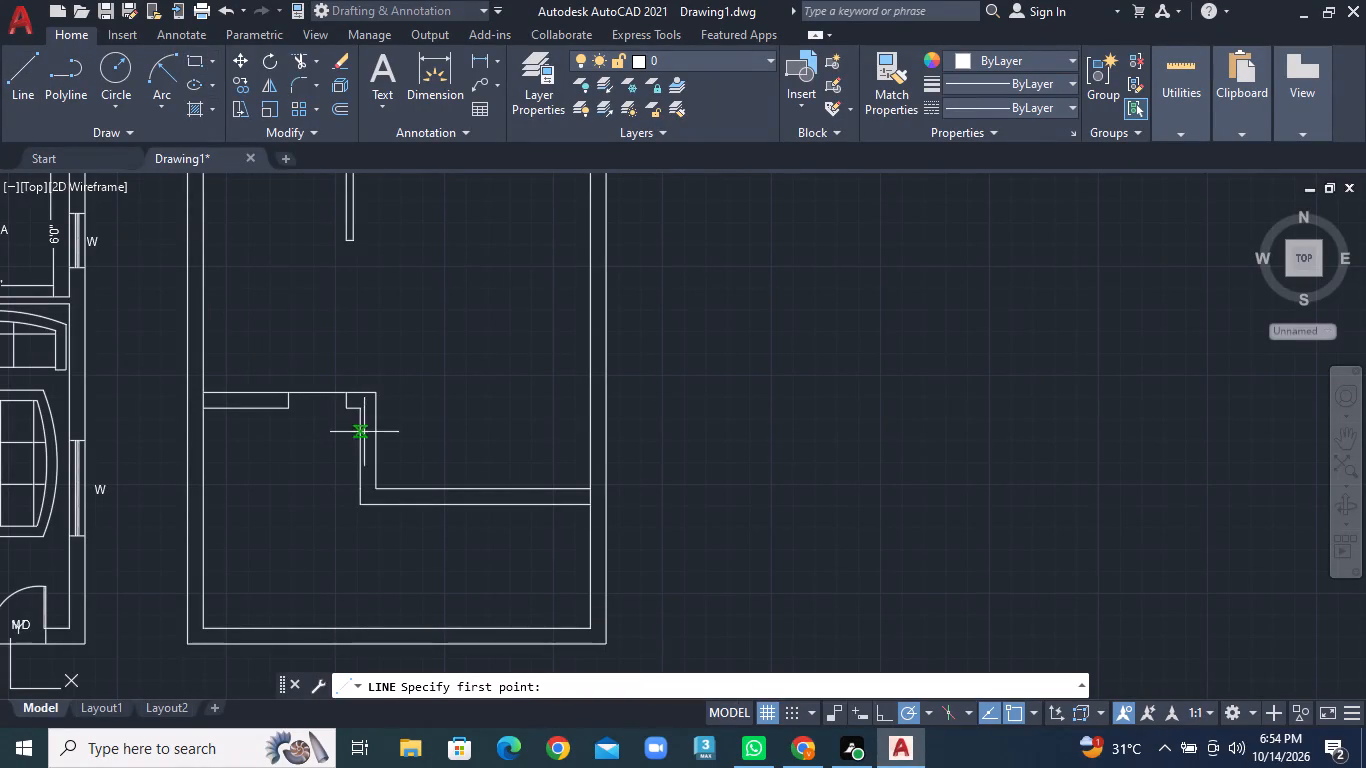
pyautogui.moveTo(365, 434); pyautogui.dragTo(397, 548, button='middle')
pyautogui.moveTo(345, 374); pyautogui.dragTo(608, 598, button='middle')
pyautogui.middleClick(613, 599)
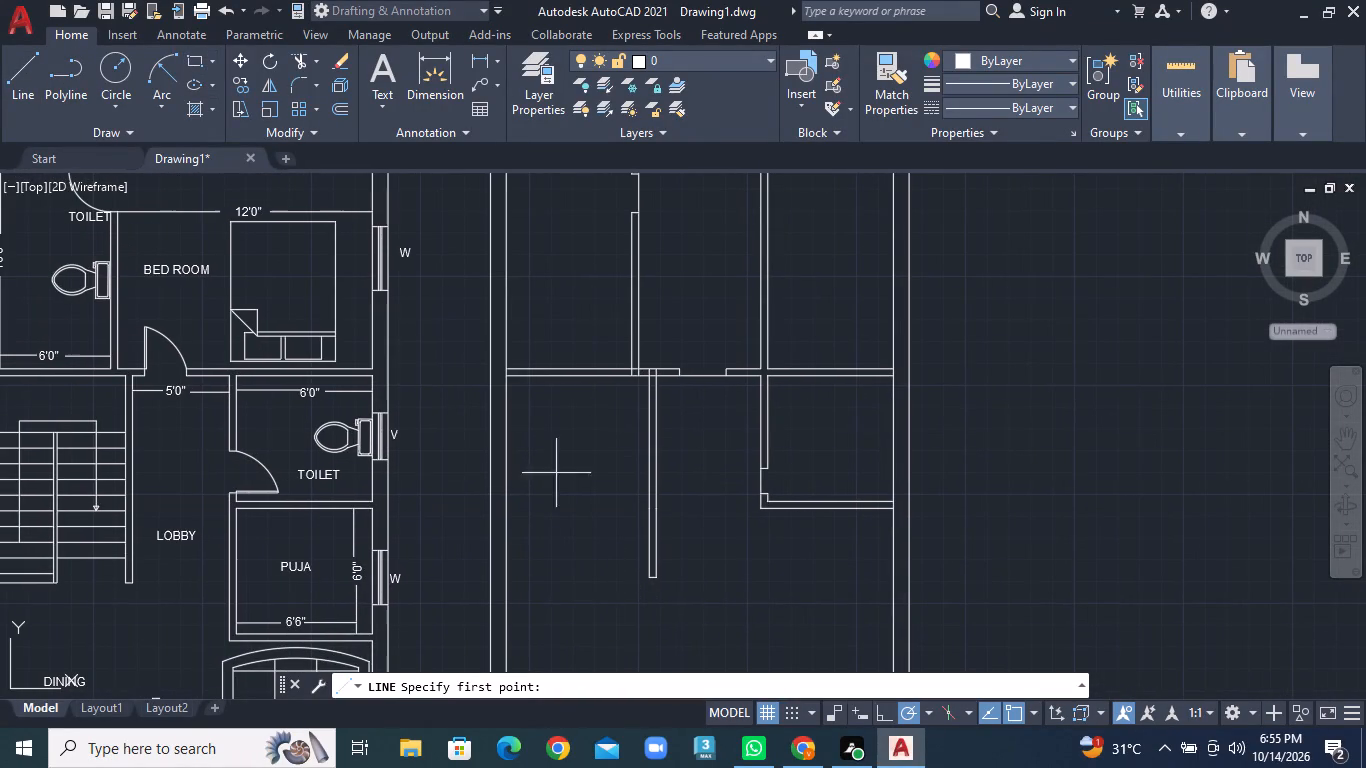
pyautogui.moveTo(529, 518); pyautogui.dragTo(526, 473, button='middle')
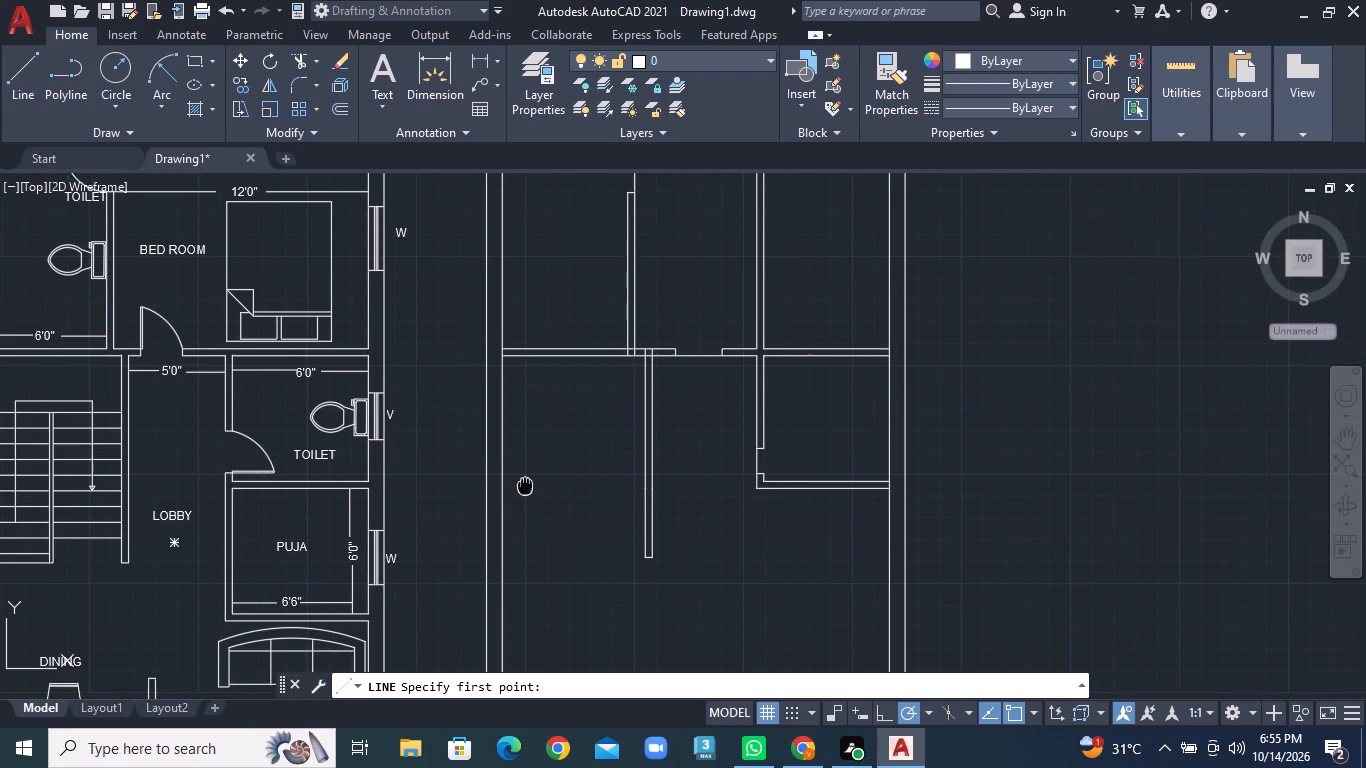
pyautogui.moveTo(526, 473); pyautogui.dragTo(531, 438, button='middle')
pyautogui.middleClick(531, 438)
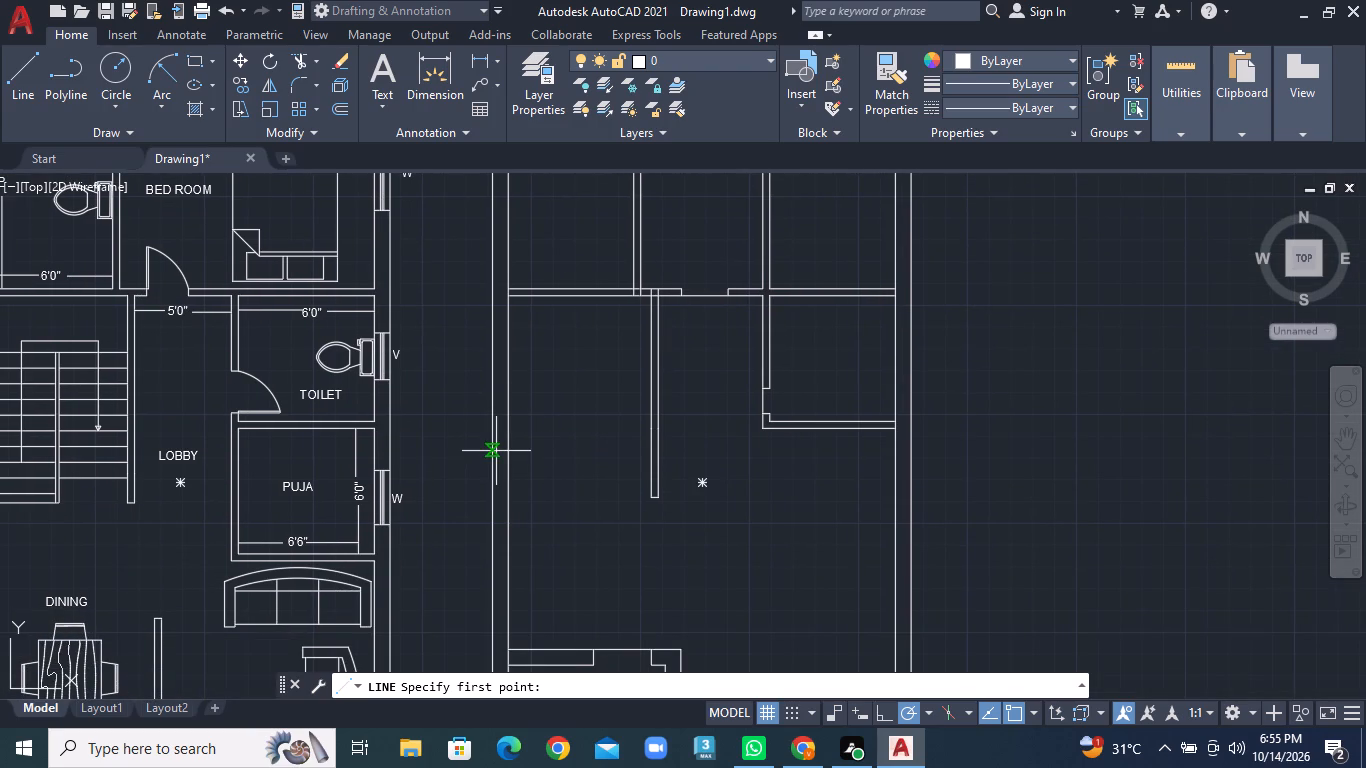
pyautogui.moveTo(495, 451); pyautogui.dragTo(491, 413, button='middle')
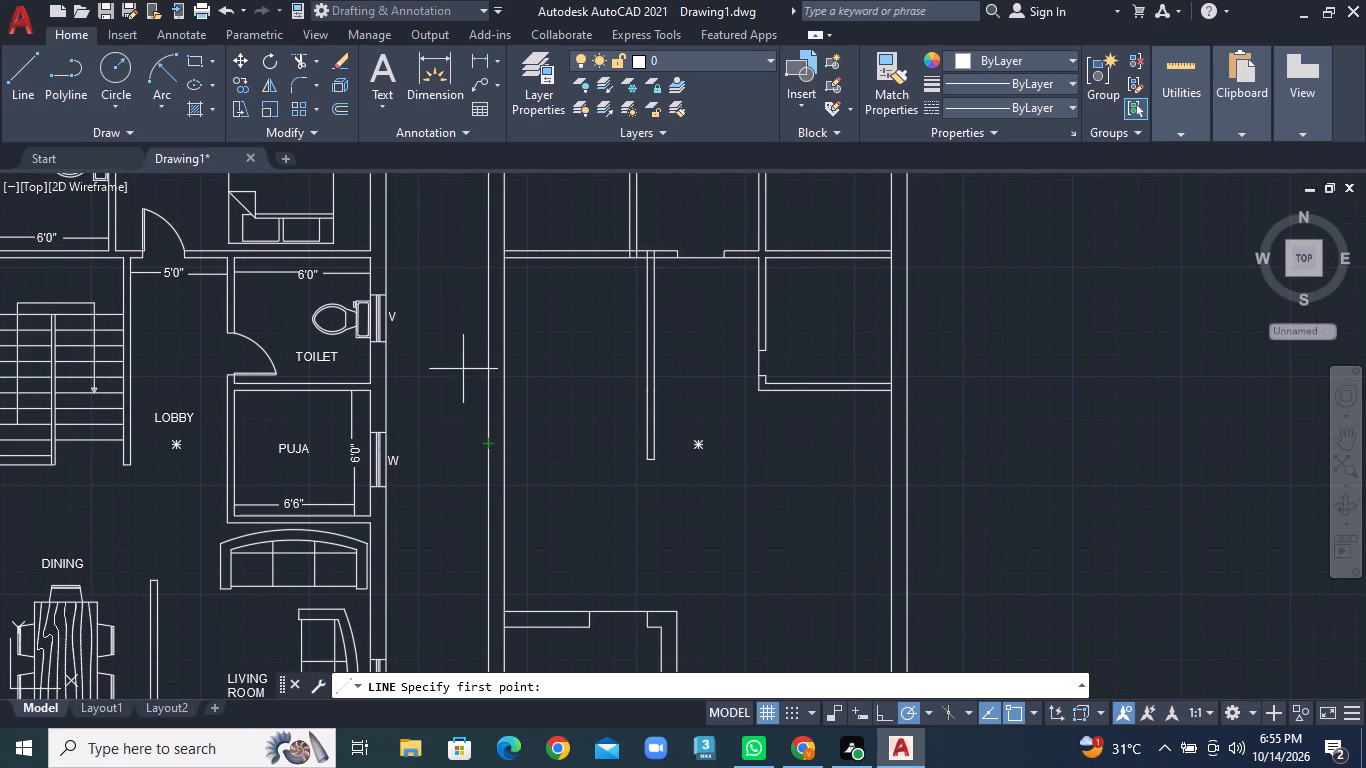
pyautogui.doubleClick(488, 369)
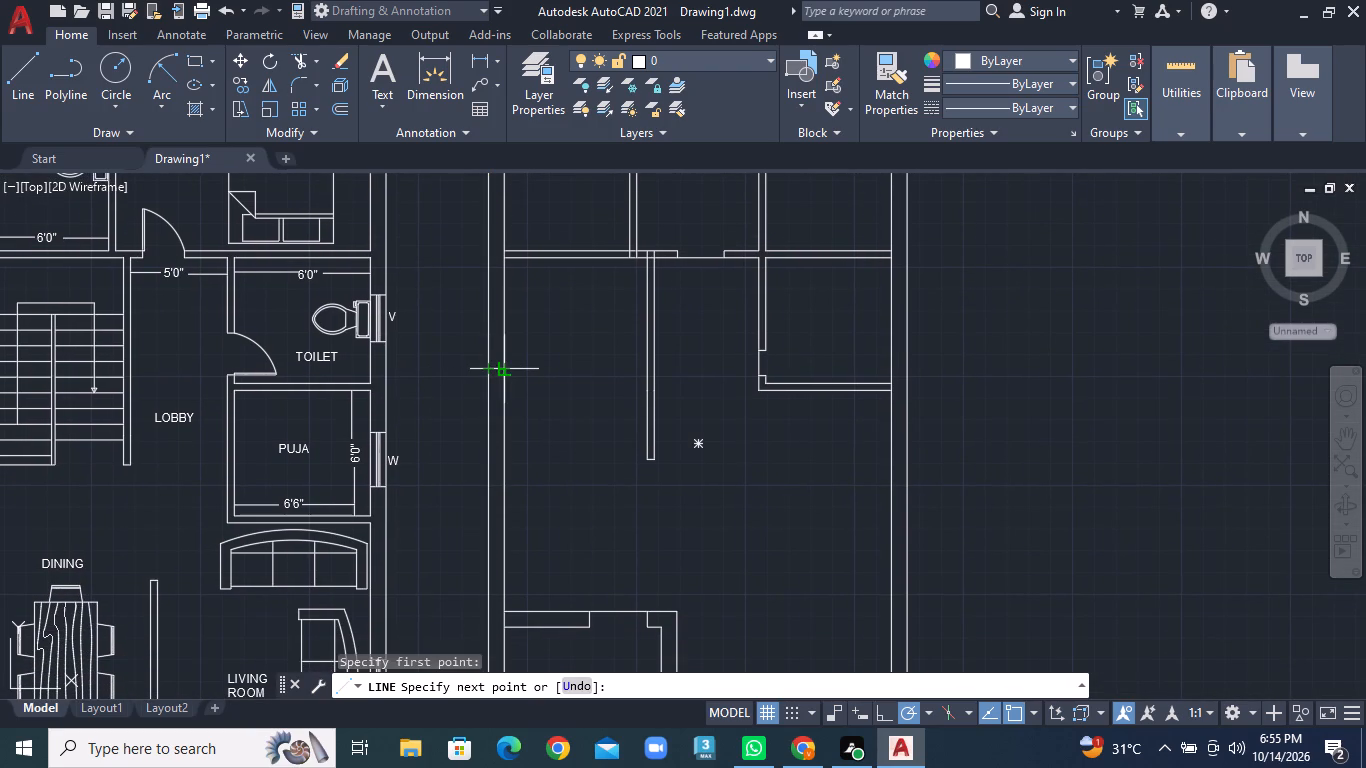
pyautogui.doubleClick(503, 369)
pyautogui.rightClick(503, 369)
pyautogui.click(531, 379)
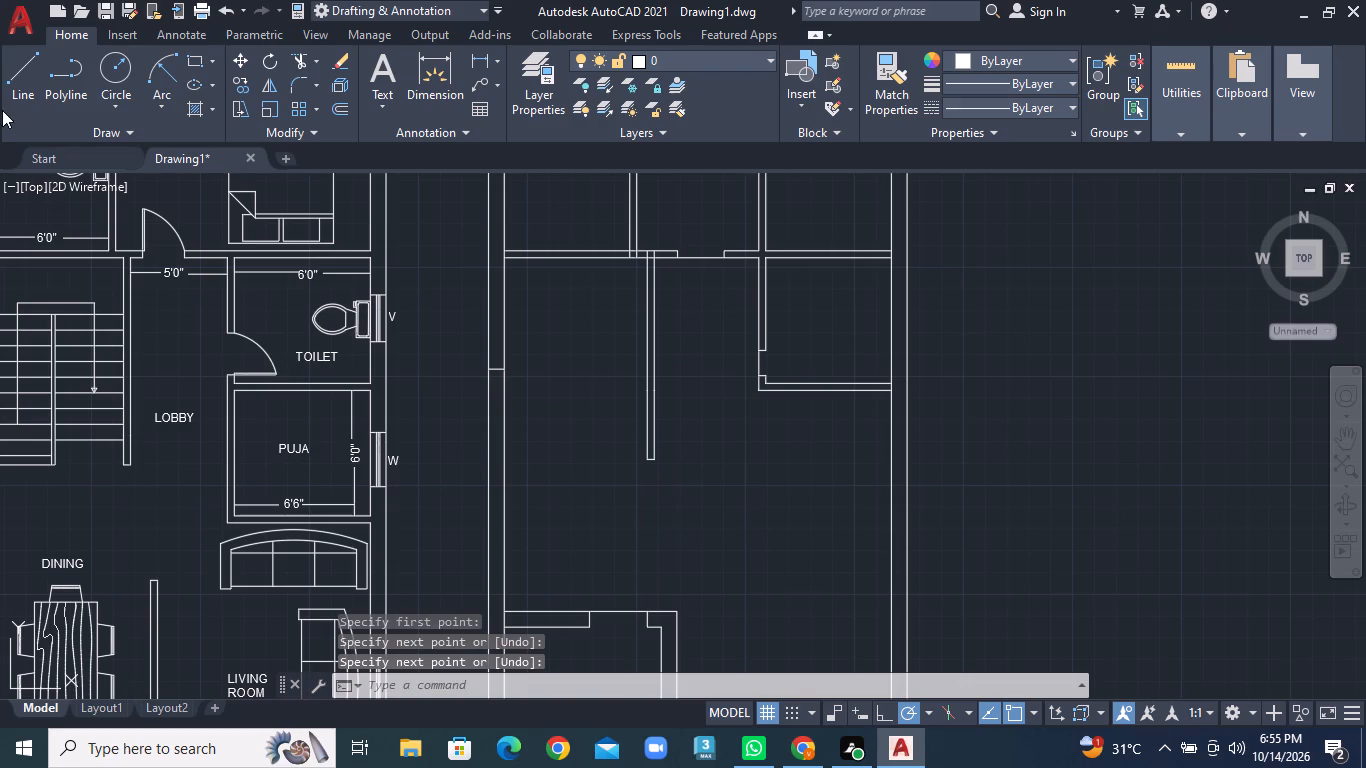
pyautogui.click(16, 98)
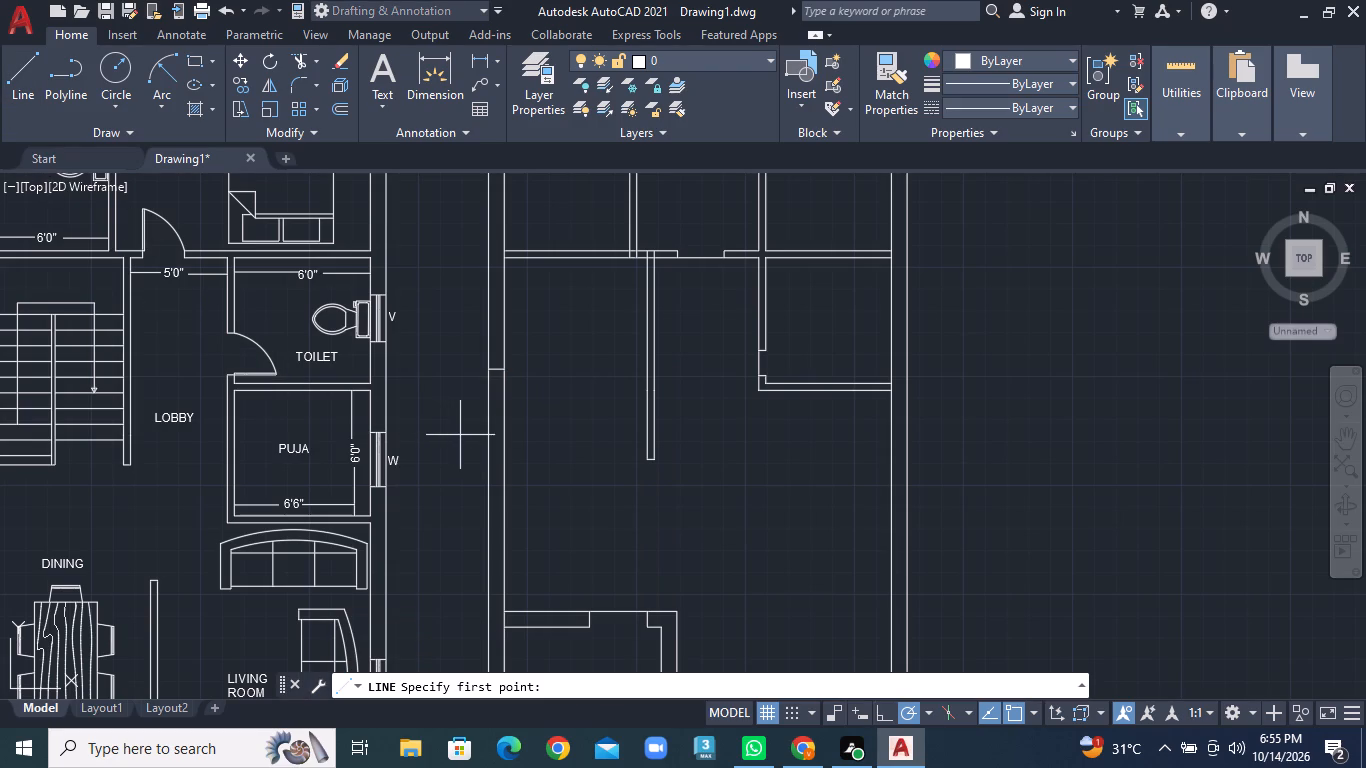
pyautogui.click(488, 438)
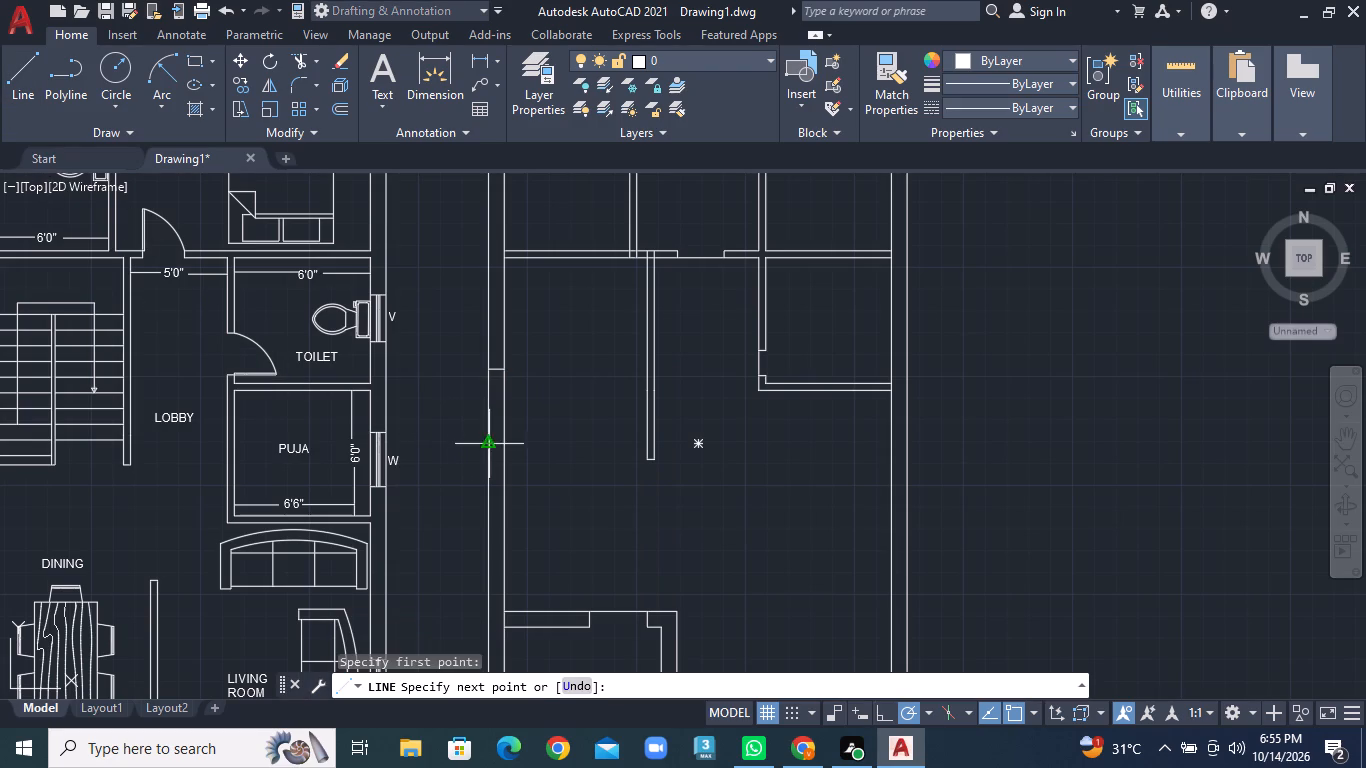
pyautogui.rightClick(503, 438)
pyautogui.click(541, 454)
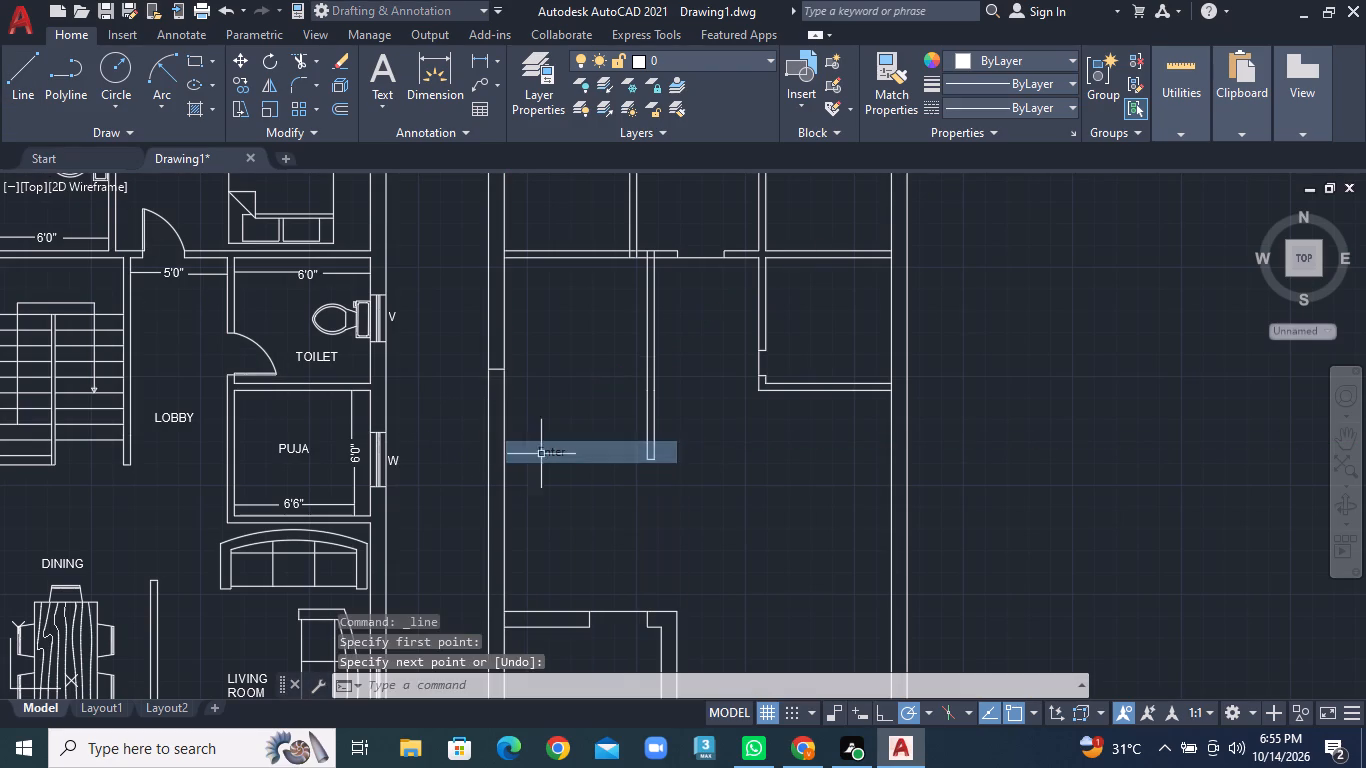
# Draw a second short horizontal line across the left outer wall below the first mark, marking the window opening's lower end.
pyautogui.doubleClick(7, 98)
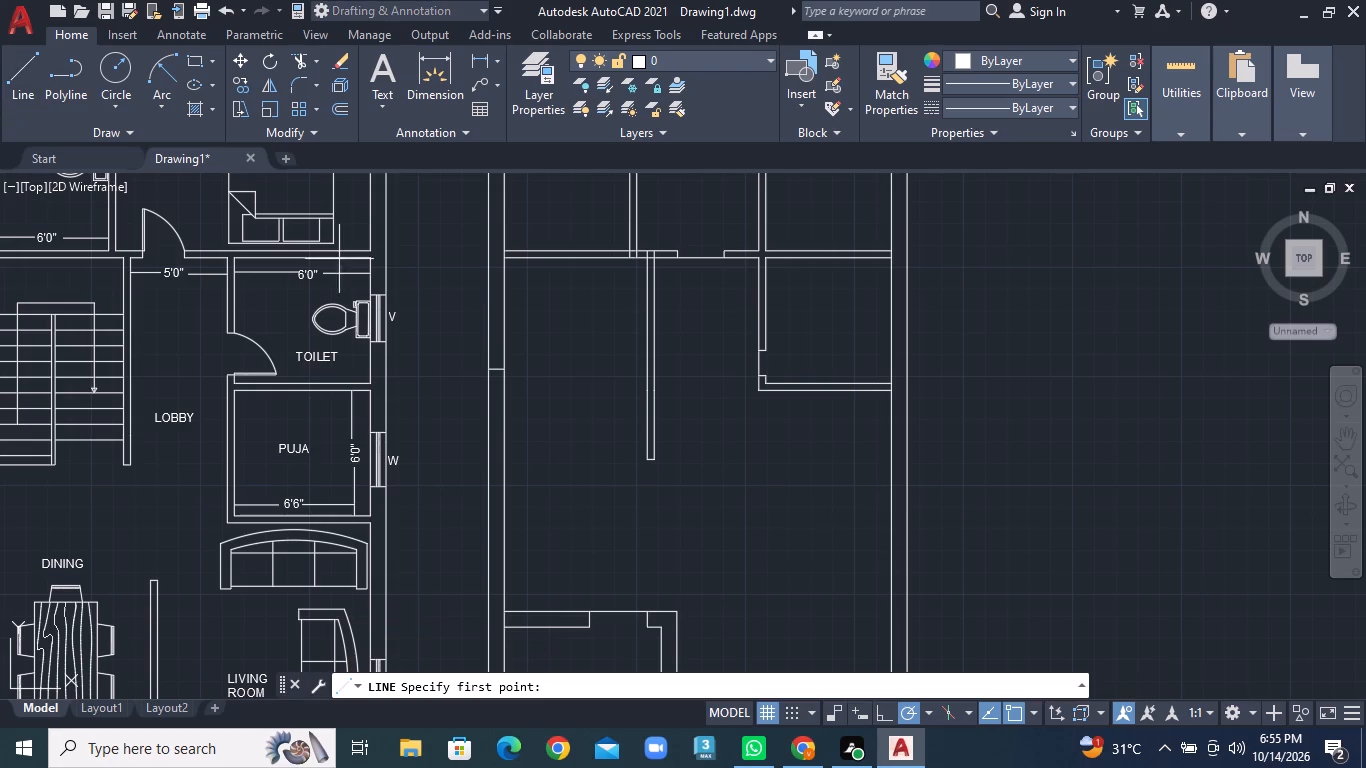
pyautogui.doubleClick(492, 430)
pyautogui.click(507, 430)
pyautogui.rightClick(507, 430)
pyautogui.click(549, 436)
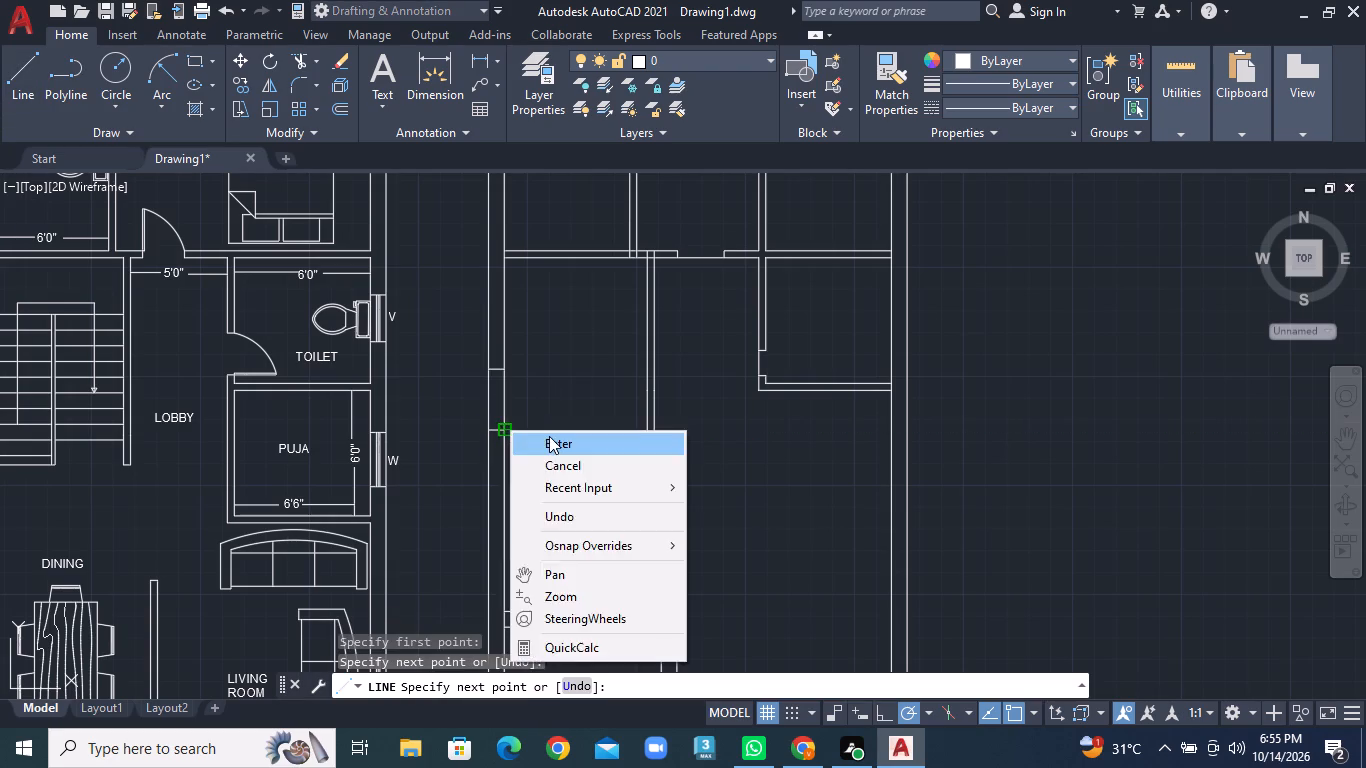
# Draw two short horizontal lines across the upper-left room's outer wall, near mid-height, marking the ends of a window opening.
pyautogui.click(27, 103)
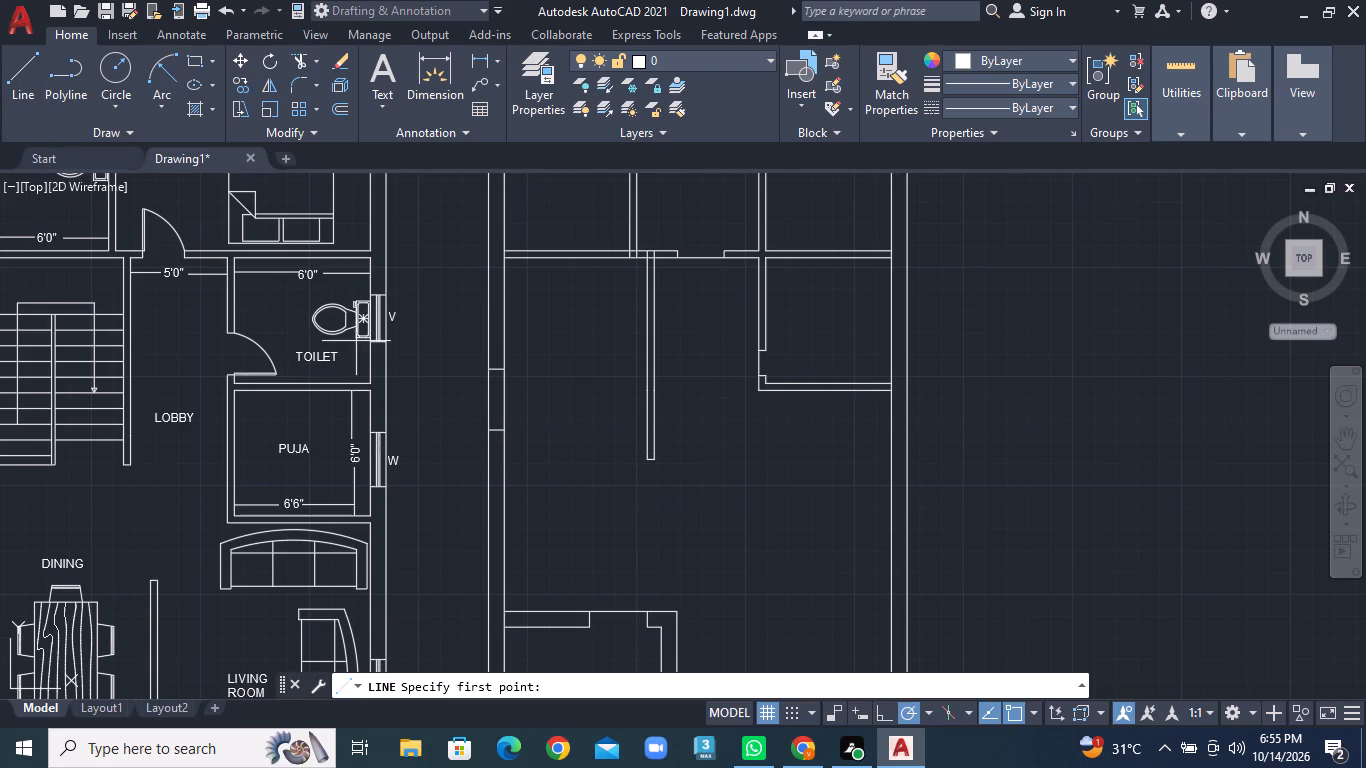
pyautogui.moveTo(356, 341); pyautogui.dragTo(364, 579, button='middle')
pyautogui.scroll(1, 496, 364)
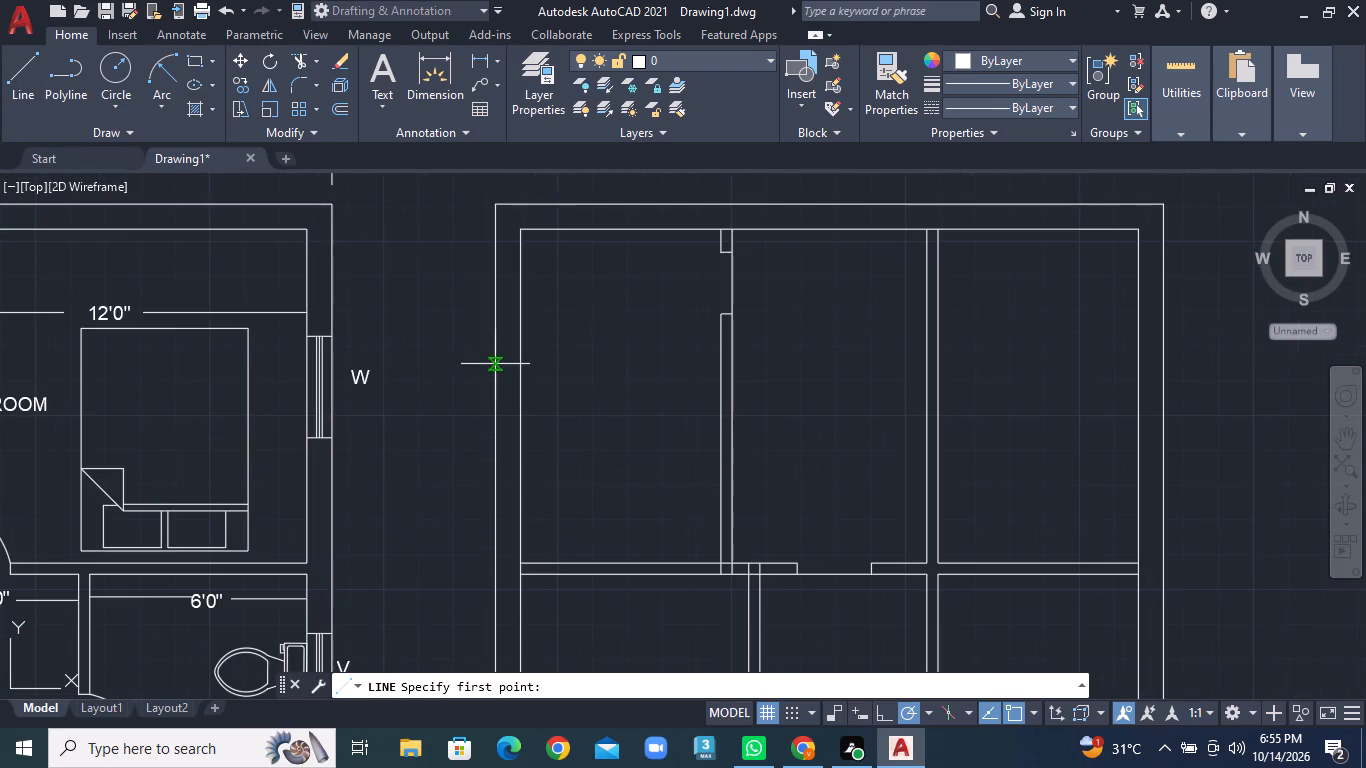
pyautogui.click(497, 344)
pyautogui.click(519, 344)
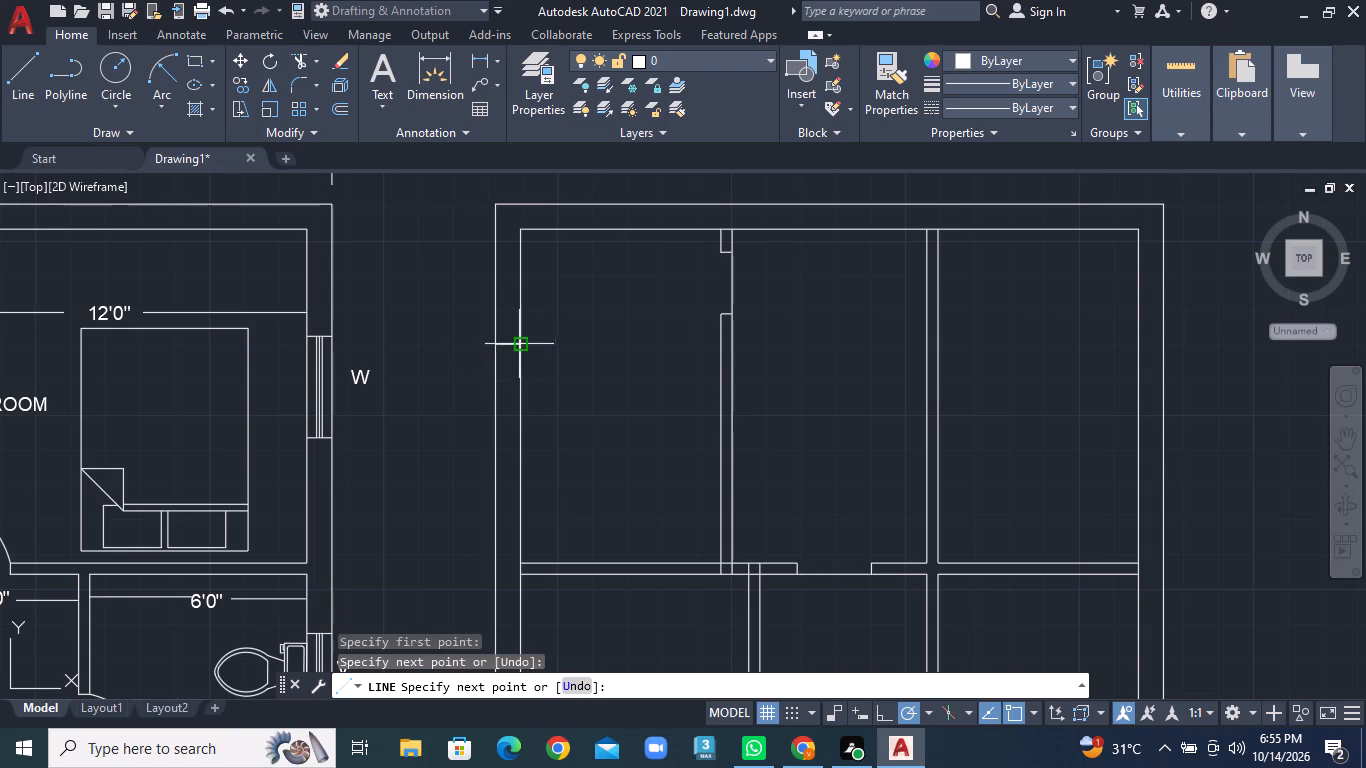
pyautogui.rightClick(519, 344)
pyautogui.click(538, 354)
pyautogui.click(18, 97)
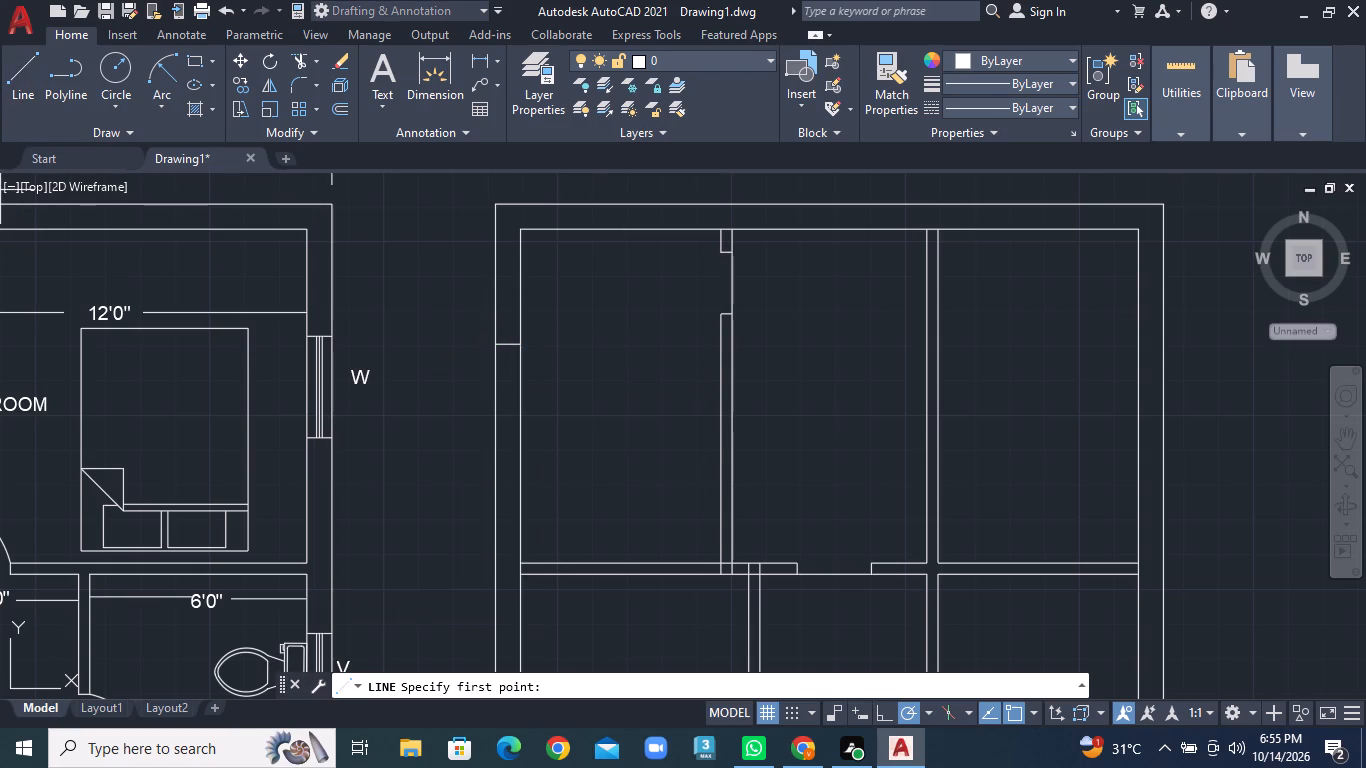
pyautogui.click(492, 416)
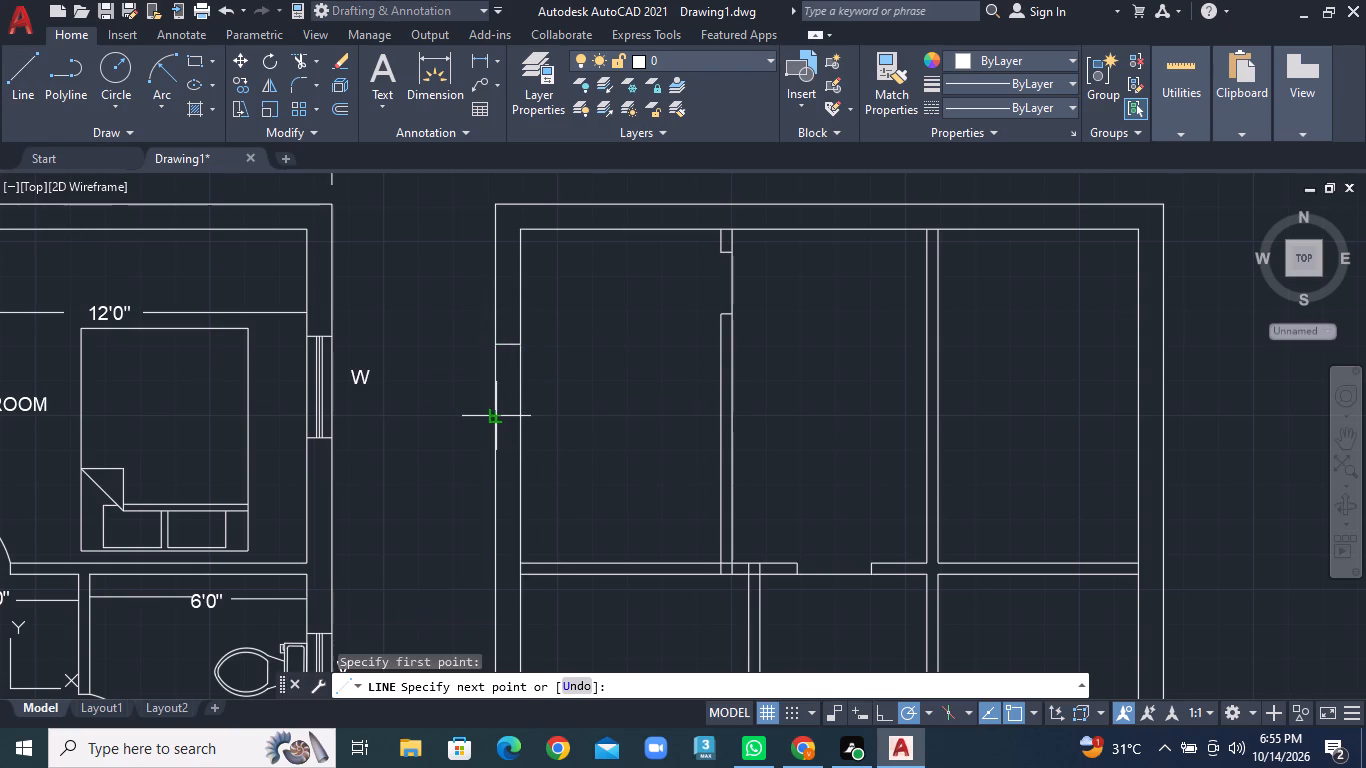
pyautogui.click(522, 416)
pyautogui.rightClick(522, 416)
pyautogui.doubleClick(551, 421)
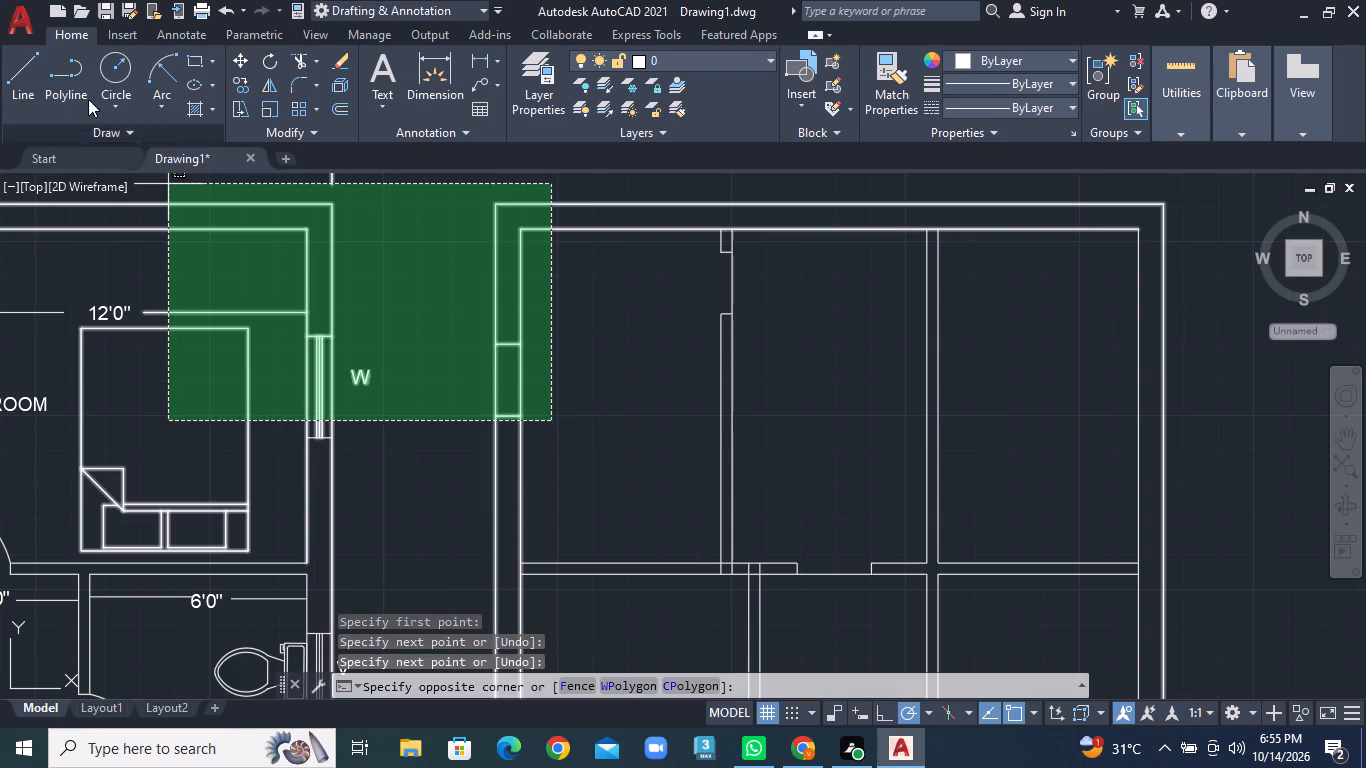
# Draw two short horizontal lines across the upper-right room's outer wall, marking the ends of a window opening.
pyautogui.click(26, 84)
pyautogui.scroll(-1, 660, 346)
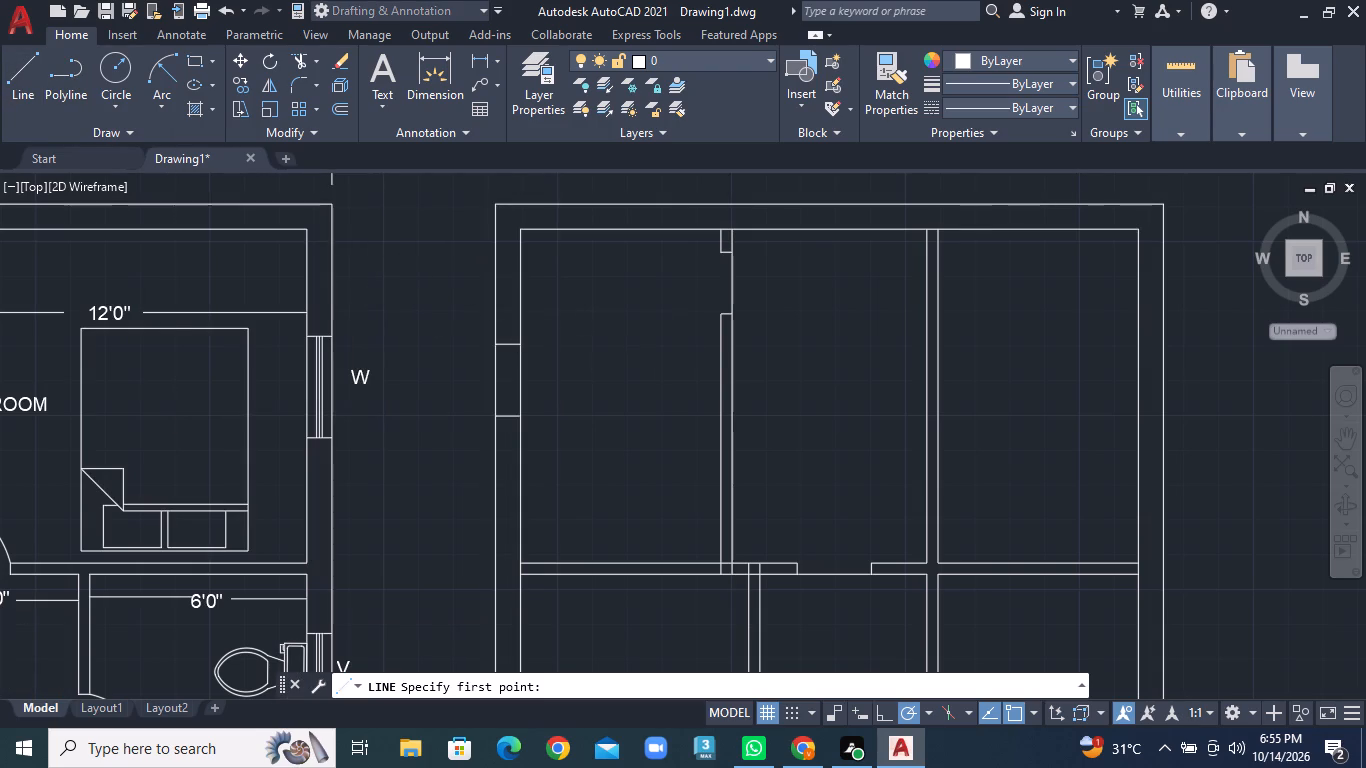
pyautogui.moveTo(695, 341); pyautogui.dragTo(283, 345, button='middle')
pyautogui.scroll(1, 461, 299)
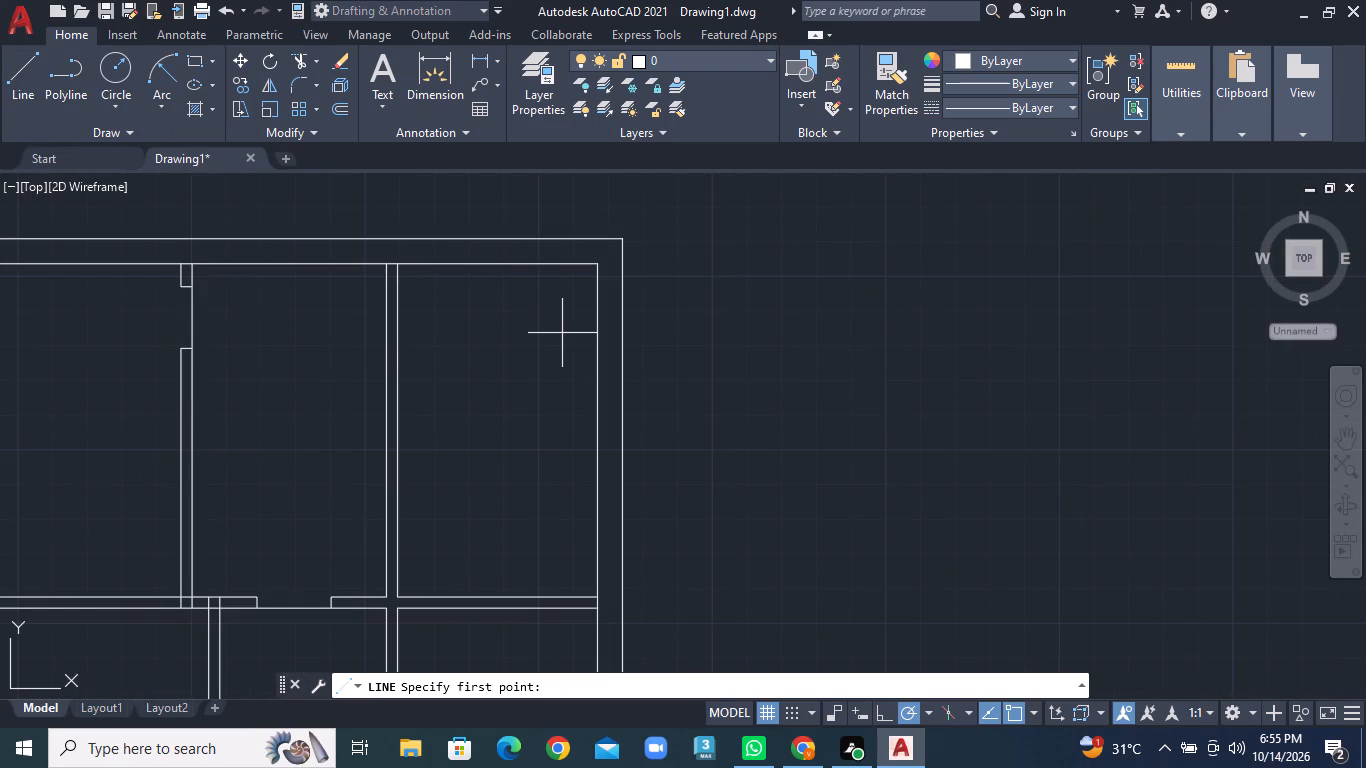
pyautogui.click(599, 341)
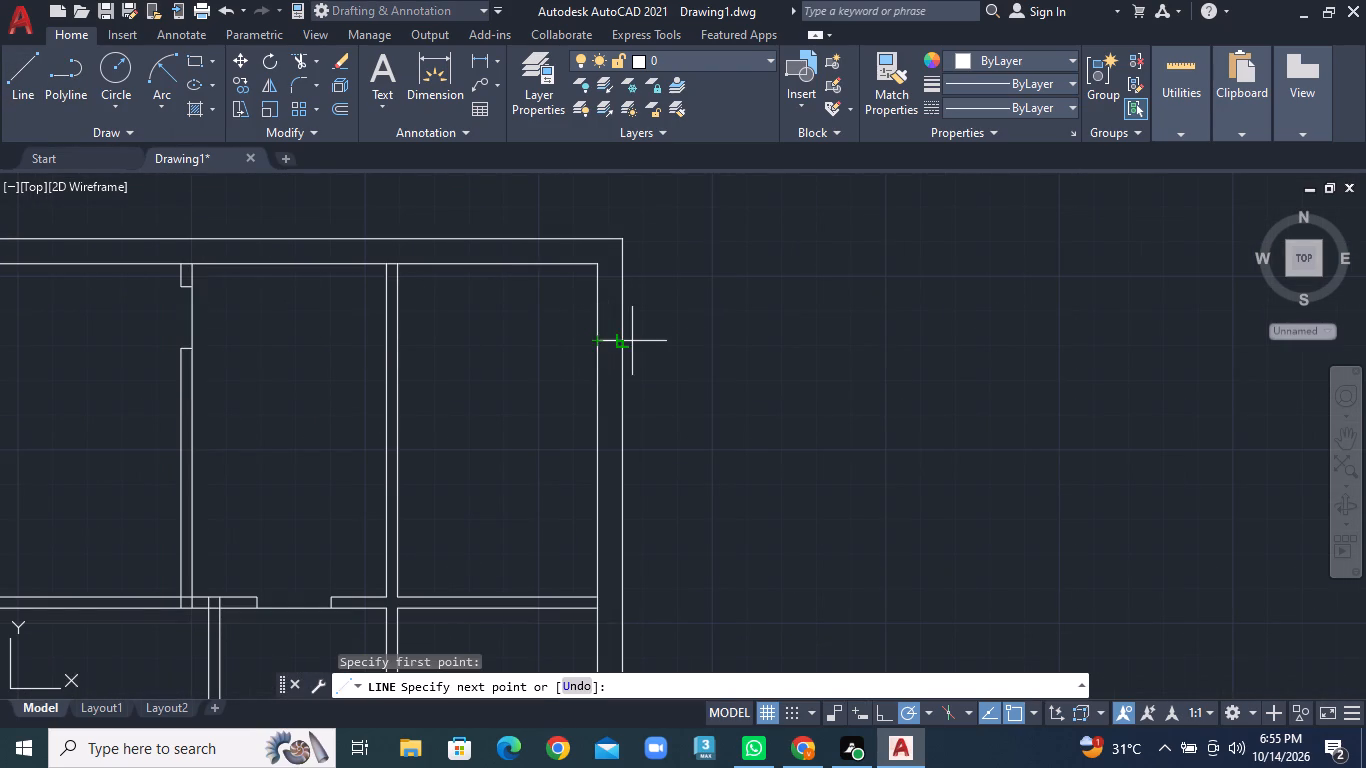
pyautogui.click(632, 341)
pyautogui.rightClick(632, 341)
pyautogui.click(650, 348)
pyautogui.click(18, 100)
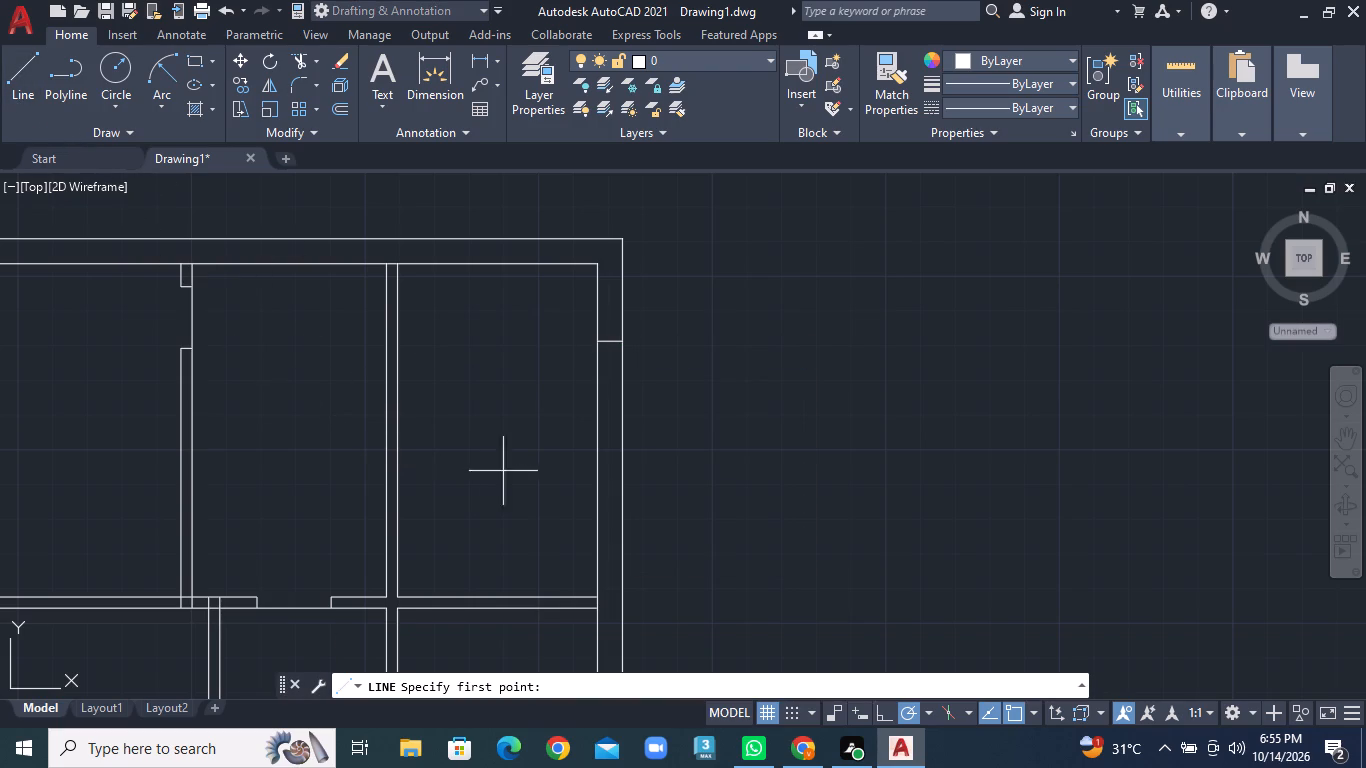
pyautogui.click(596, 460)
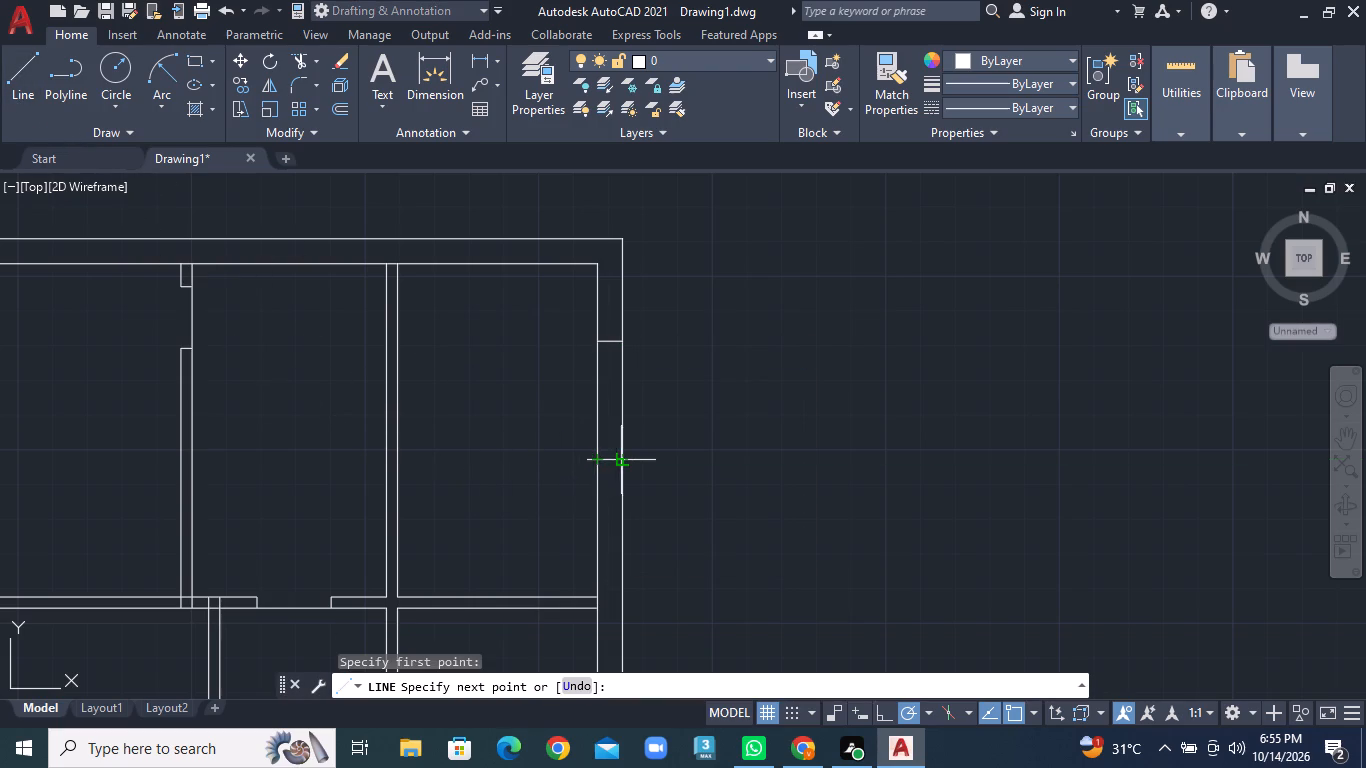
pyautogui.click(624, 460)
pyautogui.rightClick(624, 460)
pyautogui.click(637, 469)
# Draw two short horizontal lines across the small right-hand room's outer wall, near mid-height, marking the ends of a window opening.
pyautogui.scroll(-2, 526, 512)
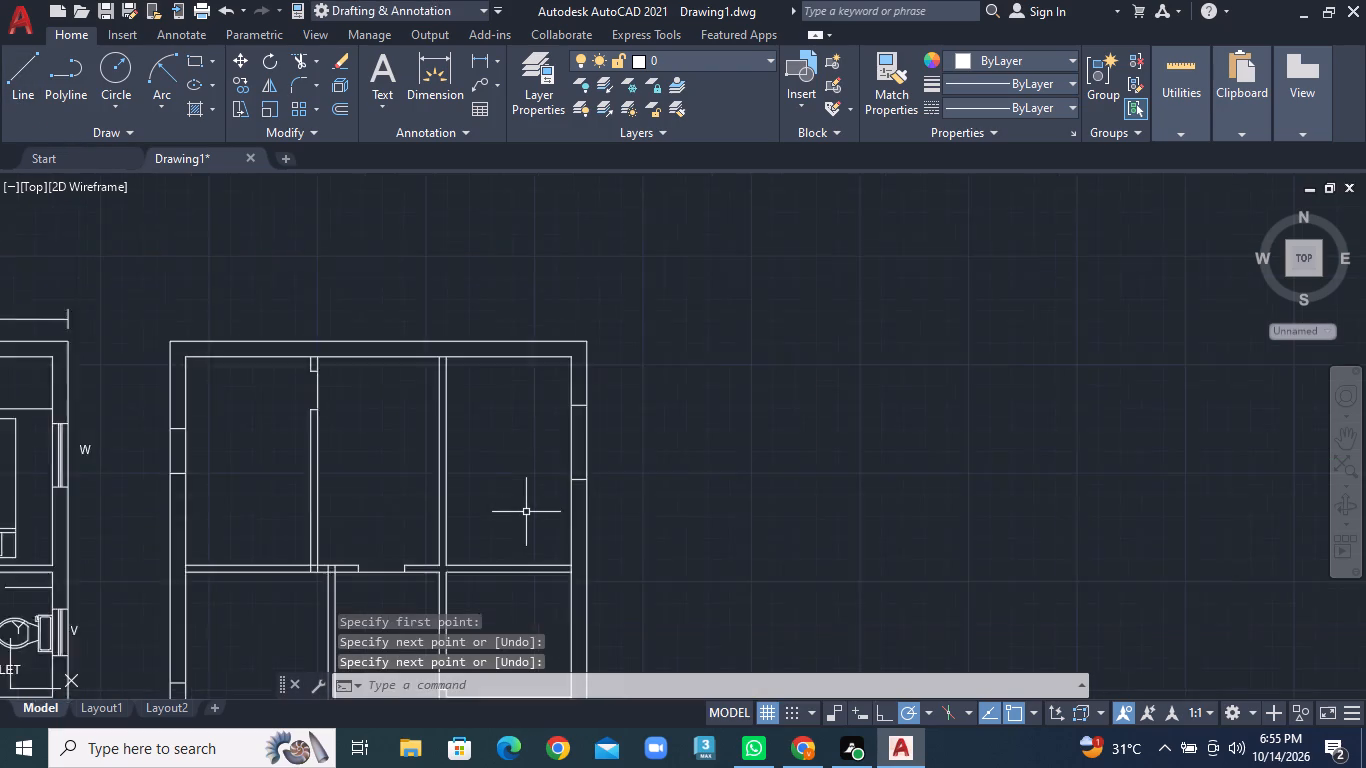
pyautogui.moveTo(525, 509); pyautogui.dragTo(564, 348, button='middle')
pyautogui.click(37, 89)
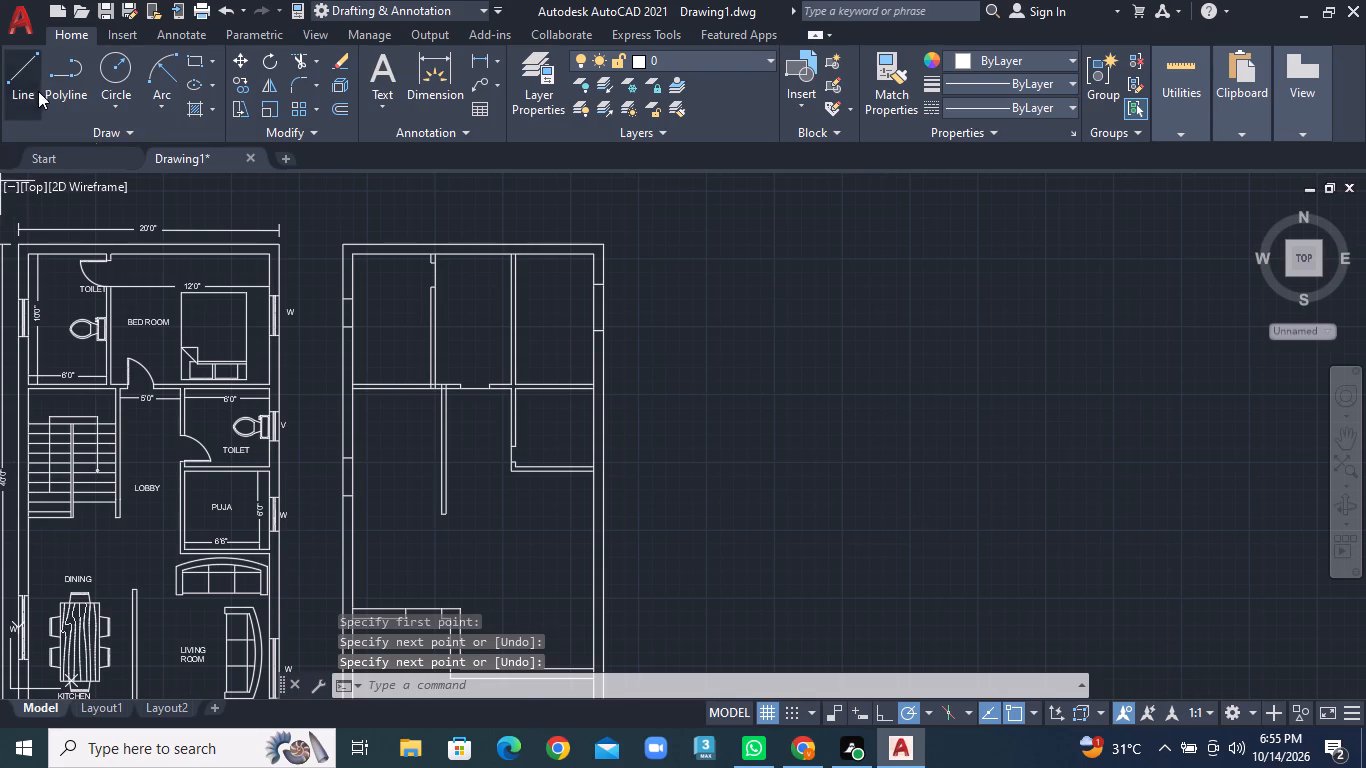
pyautogui.scroll(1, 470, 378)
pyautogui.scroll(1, 725, 459)
pyautogui.moveTo(725, 459); pyautogui.dragTo(662, 435, button='middle')
pyautogui.scroll(1, 559, 444)
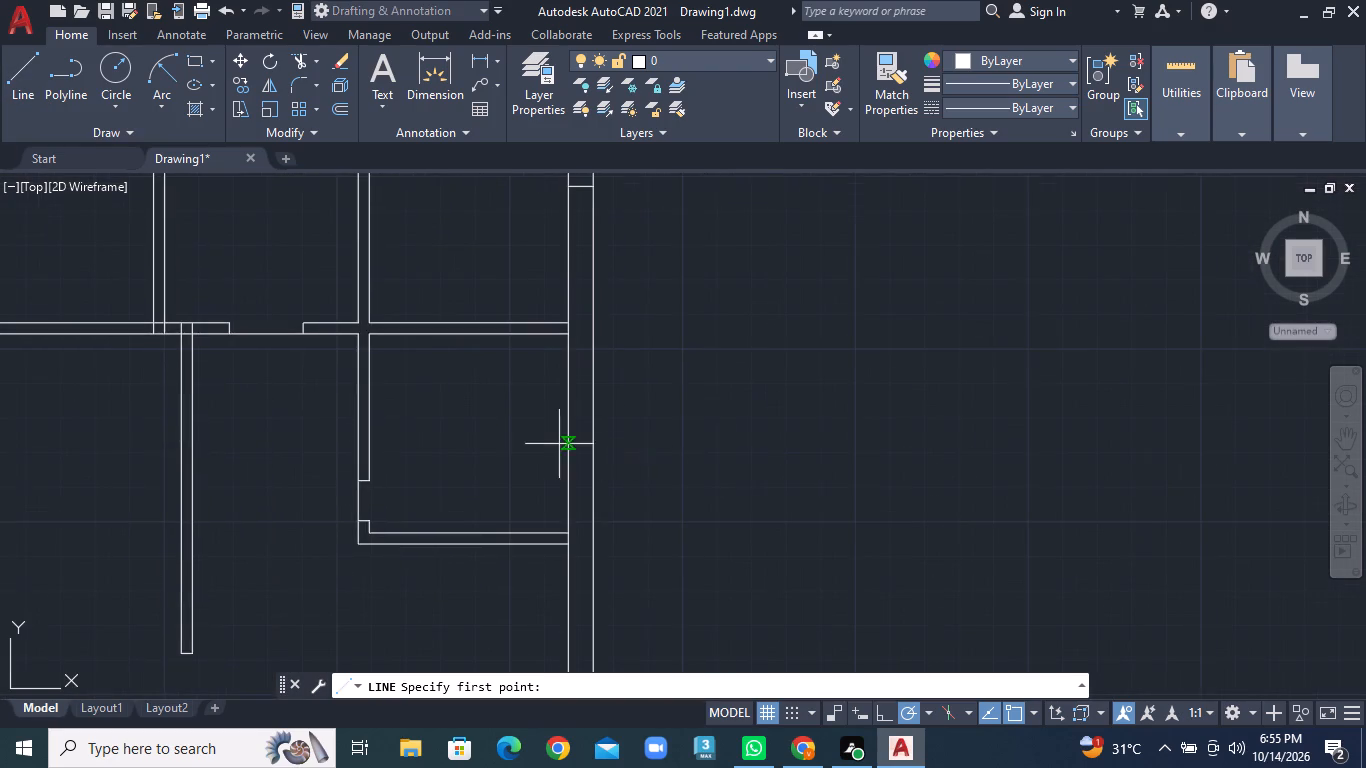
pyautogui.click(579, 361)
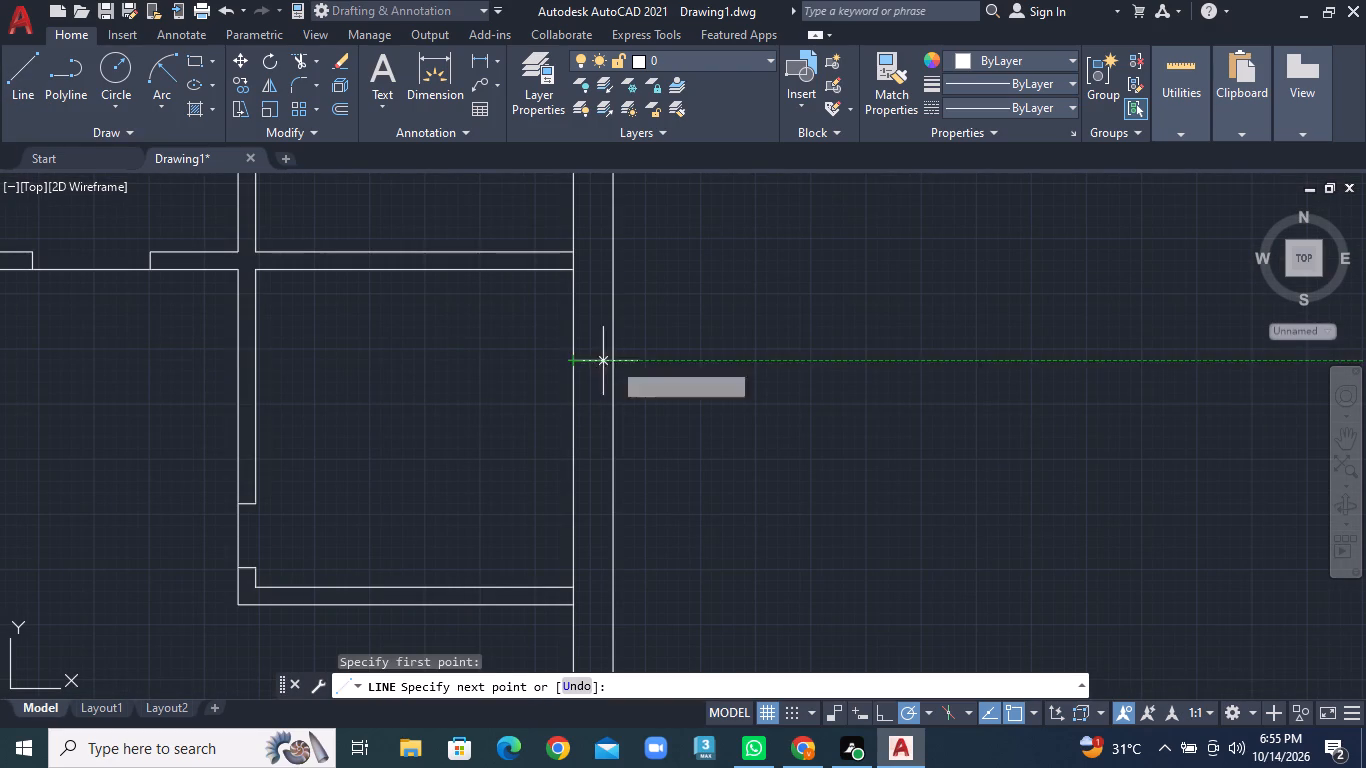
pyautogui.click(616, 361)
pyautogui.rightClick(616, 361)
pyautogui.click(638, 376)
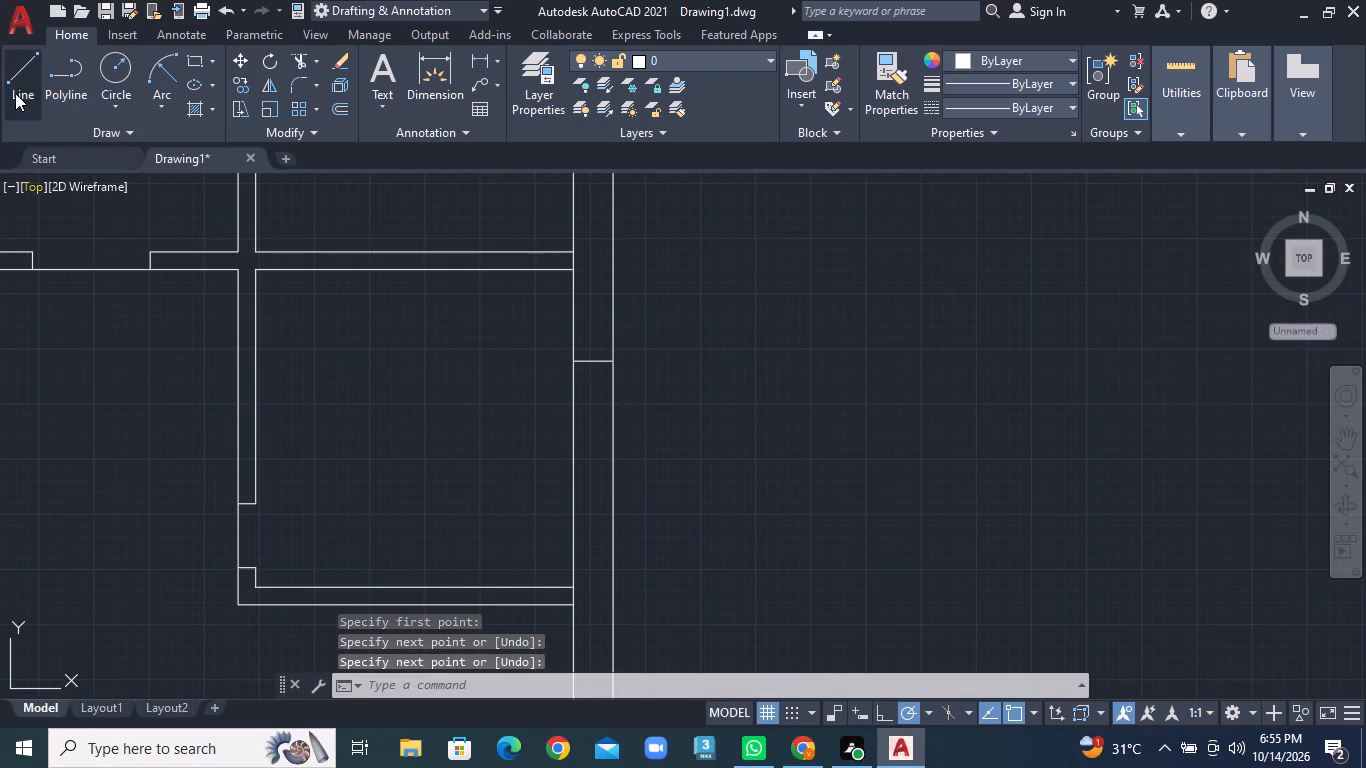
pyautogui.click(15, 93)
pyautogui.click(571, 458)
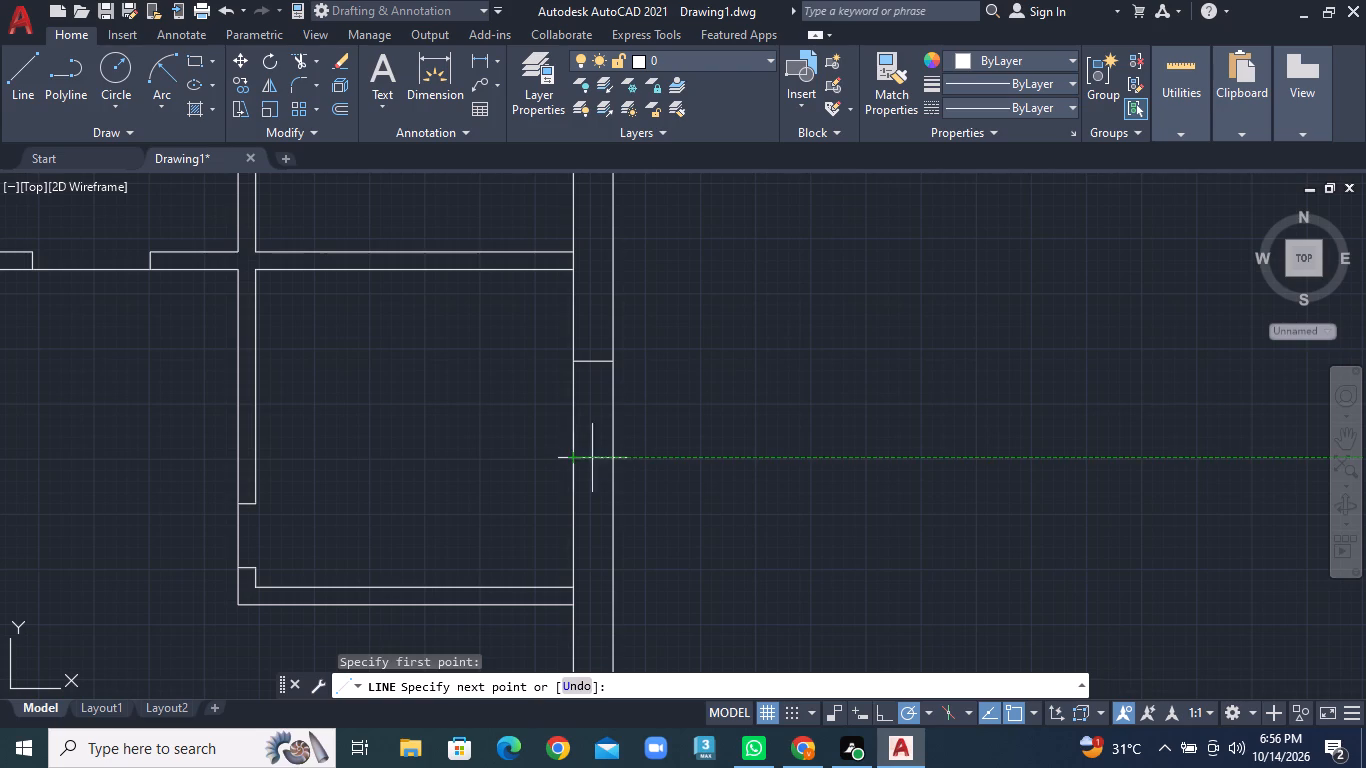
pyautogui.click(609, 458)
pyautogui.rightClick(609, 458)
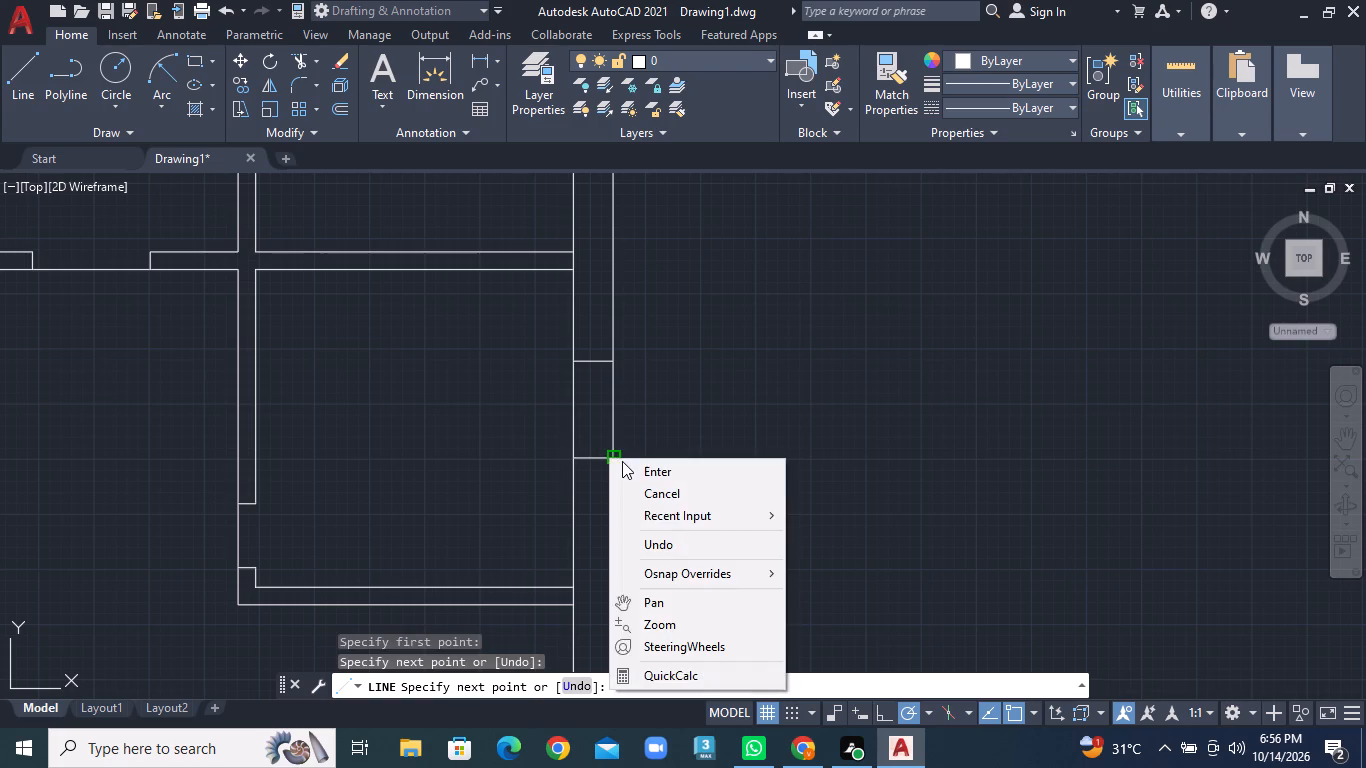
pyautogui.click(622, 461)
# Draw a short horizontal line across the right outer wall of the open area, marking the lower end of a window opening.
pyautogui.scroll(-3, 551, 483)
pyautogui.moveTo(554, 517); pyautogui.dragTo(577, 336, button='middle')
pyautogui.middleClick(577, 336)
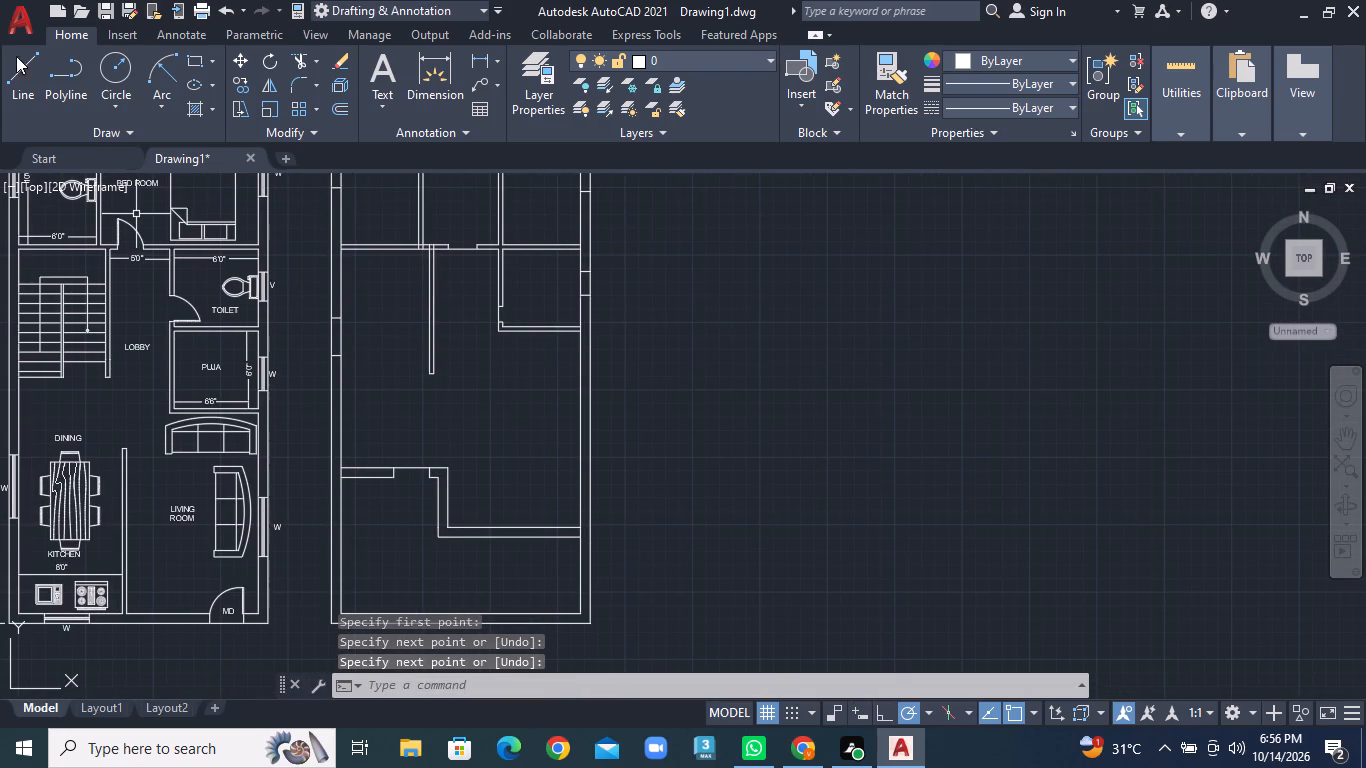
pyautogui.click(23, 62)
pyautogui.scroll(2, 617, 430)
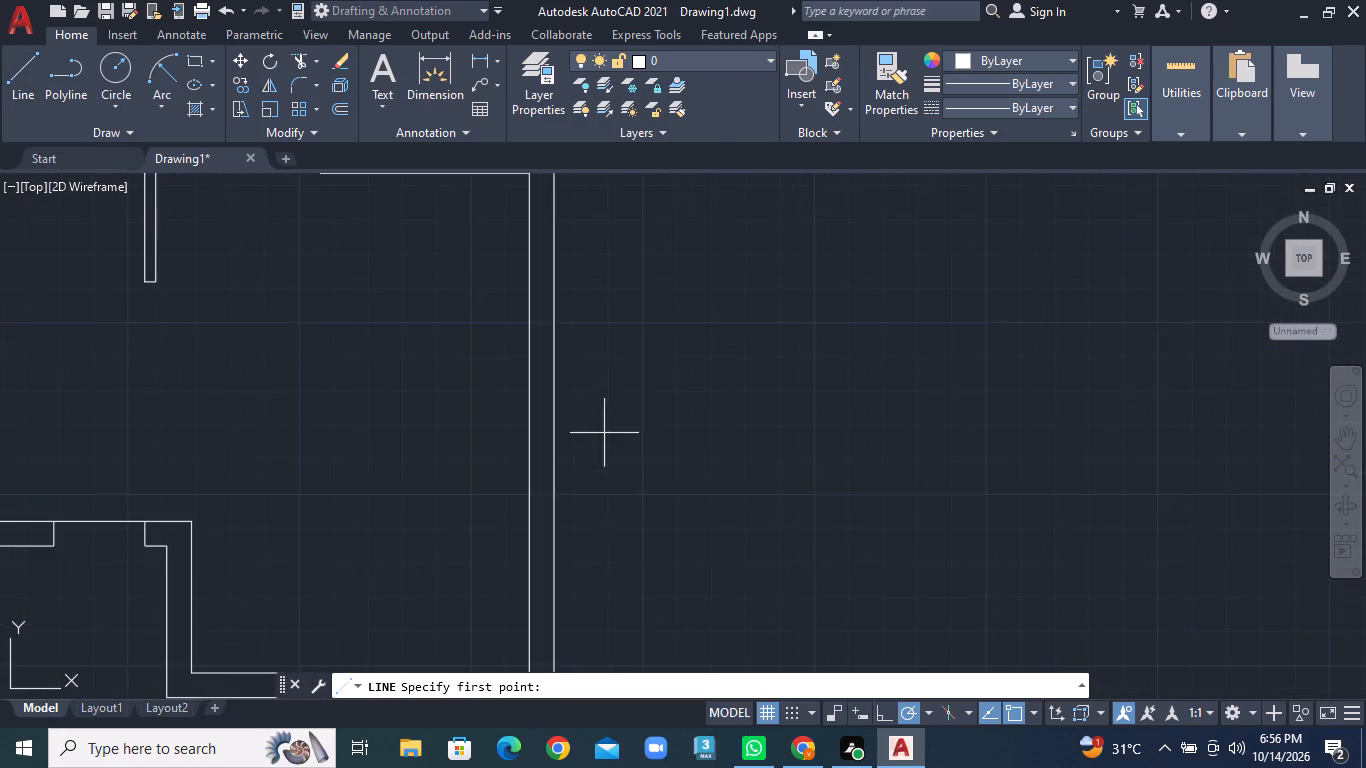
pyautogui.moveTo(649, 434); pyautogui.dragTo(730, 292, button='middle')
pyautogui.scroll(-1, 663, 318)
pyautogui.middleClick(661, 342)
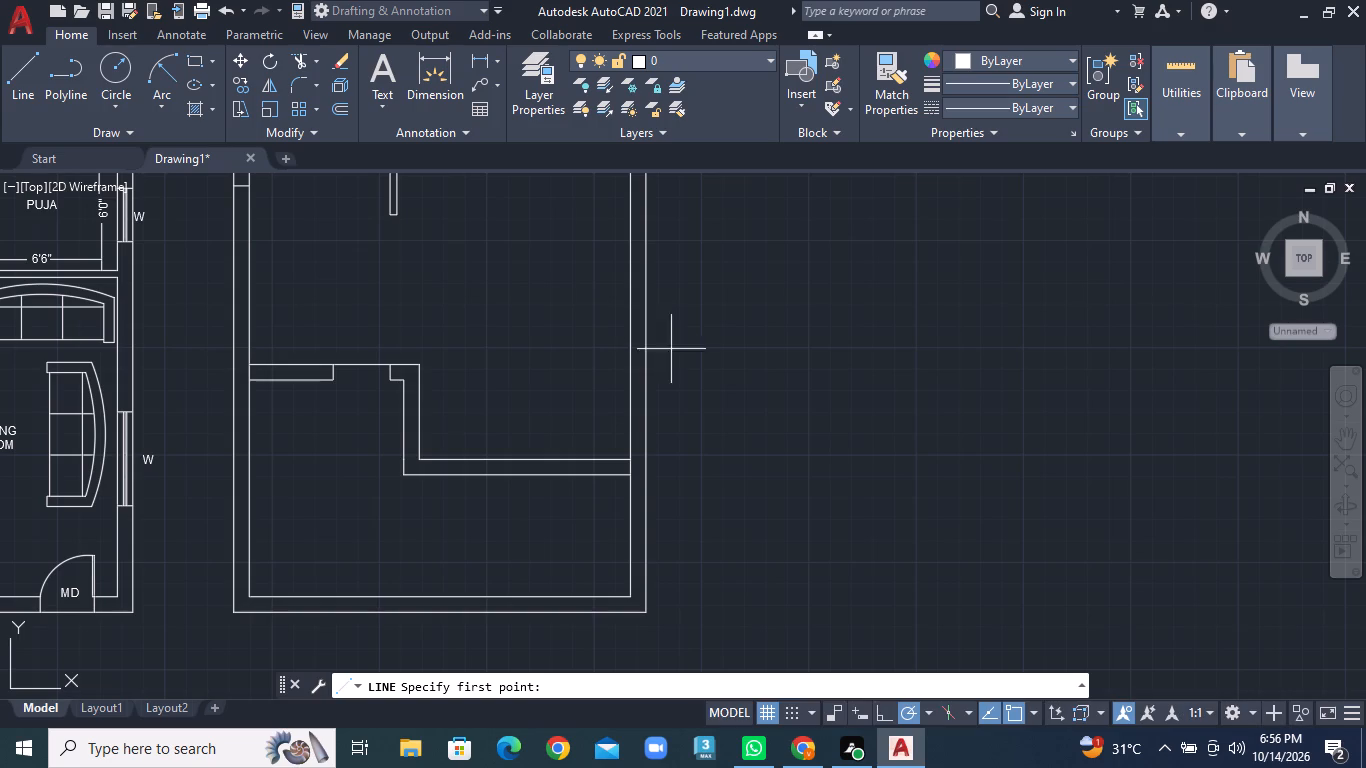
pyautogui.moveTo(658, 291); pyautogui.dragTo(661, 320, button='middle')
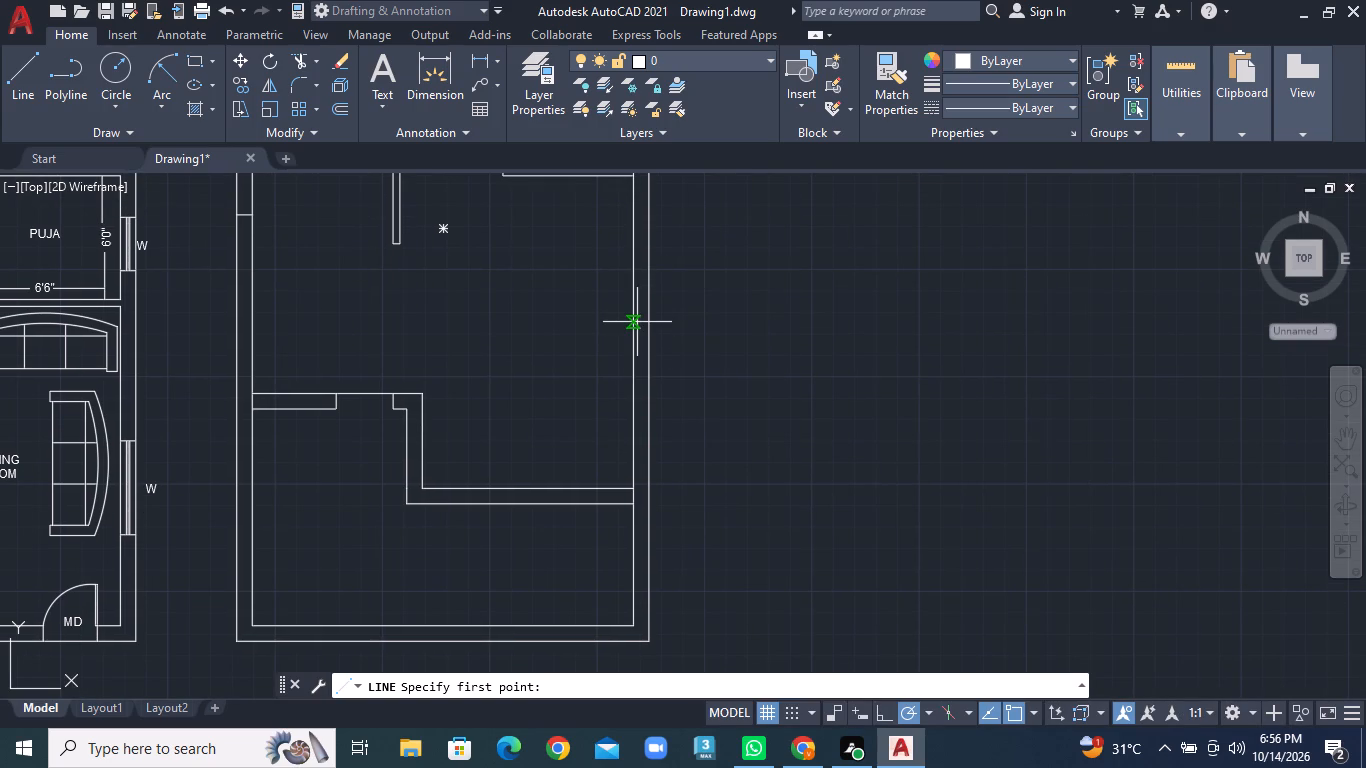
pyautogui.click(631, 402)
pyautogui.click(655, 402)
pyautogui.rightClick(655, 402)
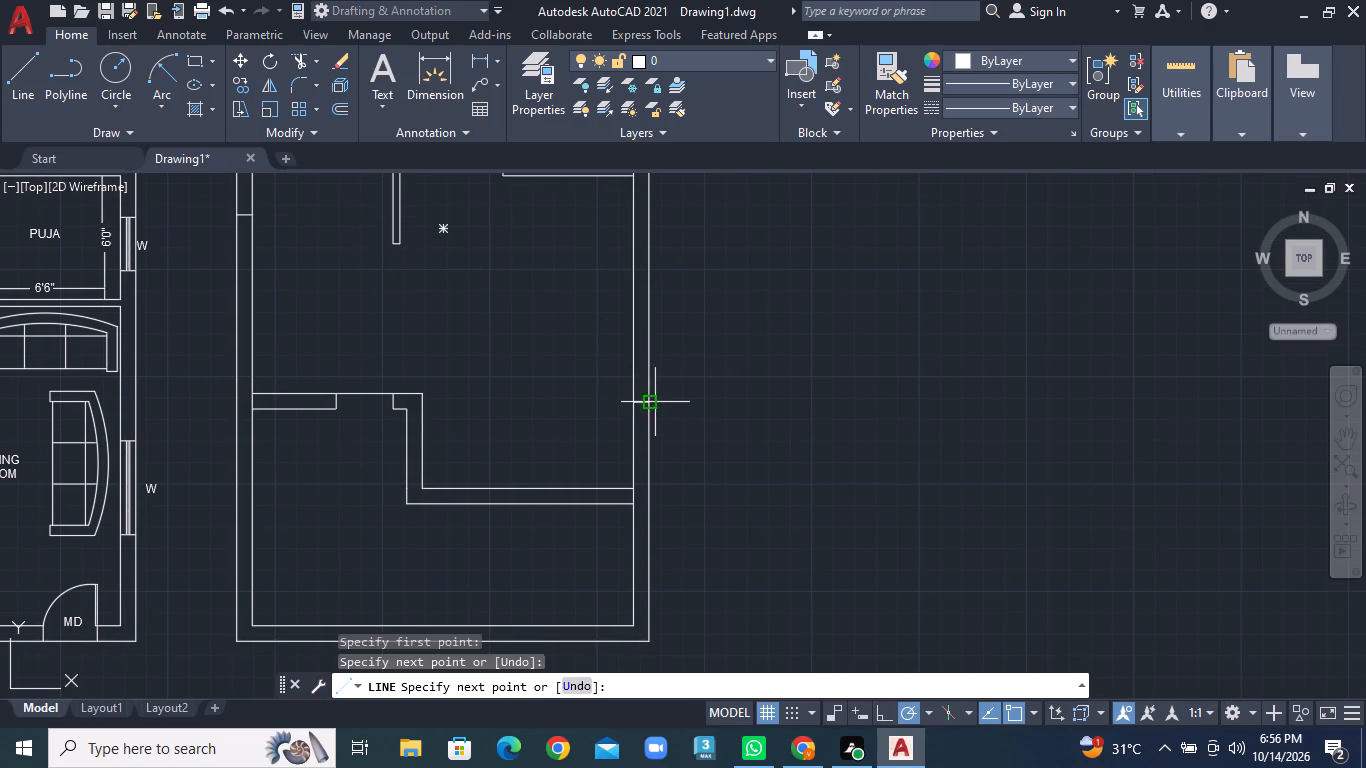
pyautogui.click(699, 415)
# Draw a second short horizontal line across the right outer wall above the first mark, marking the window opening's upper end.
pyautogui.click(12, 85)
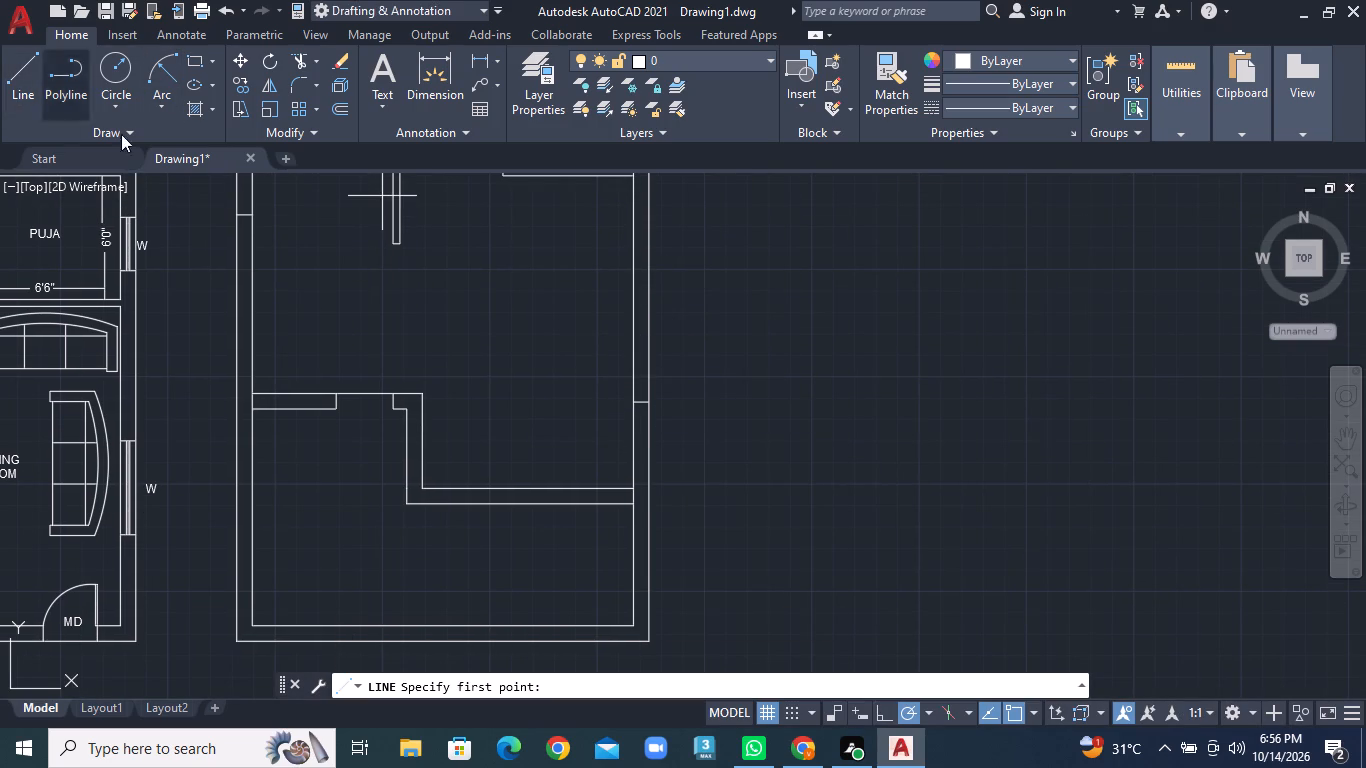
pyautogui.click(627, 301)
pyautogui.click(652, 304)
pyautogui.rightClick(652, 304)
pyautogui.click(696, 315)
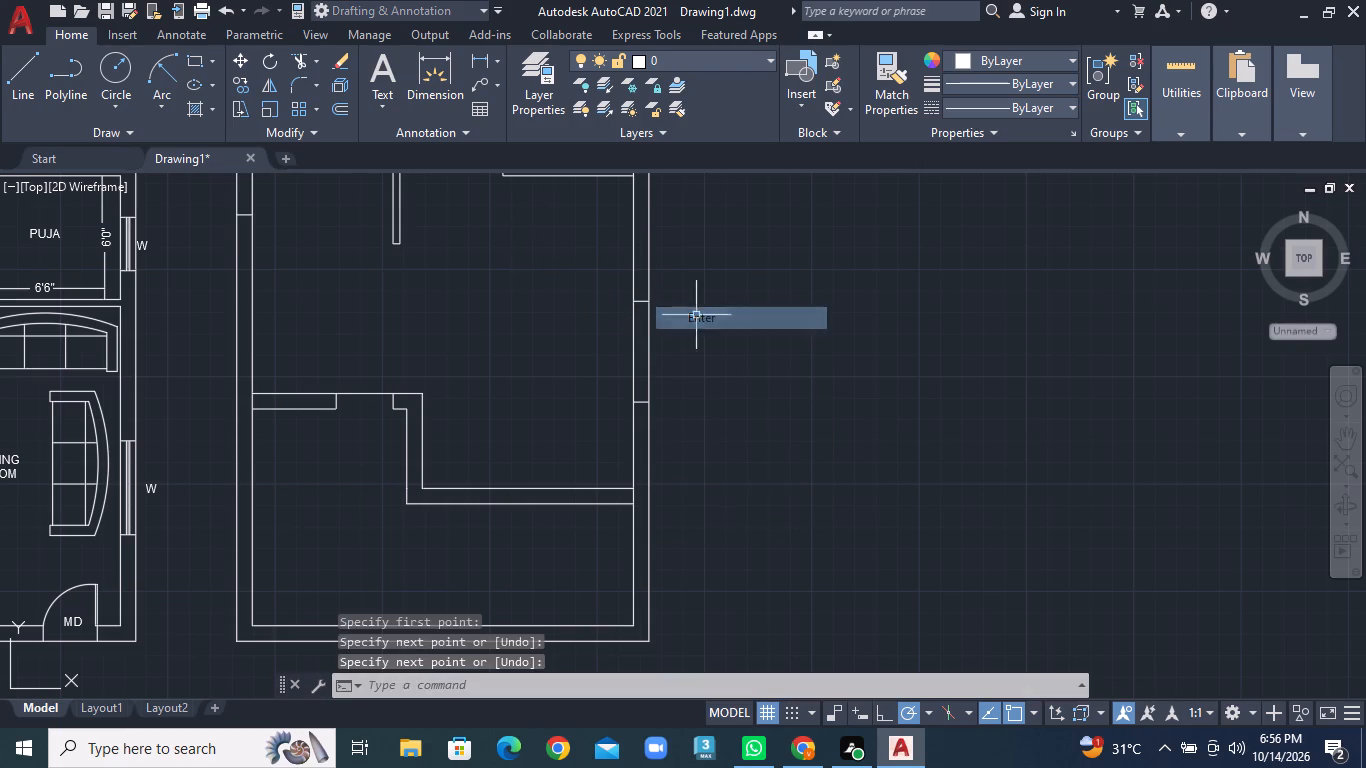
# Draw a vertical centre line between the midpoints of the two window marks in the upper-left room's outer wall.
pyautogui.doubleClick(26, 83)
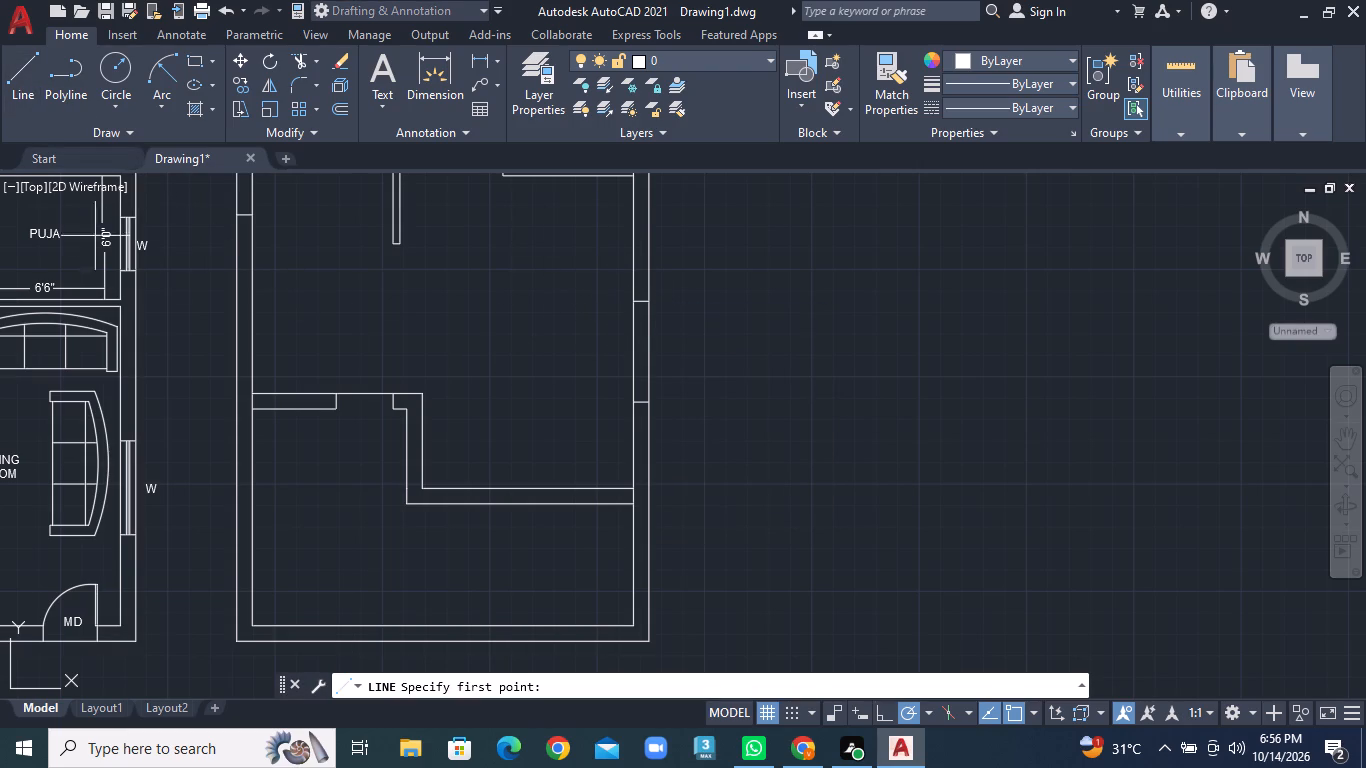
pyautogui.moveTo(500, 394); pyautogui.dragTo(595, 554, button='middle')
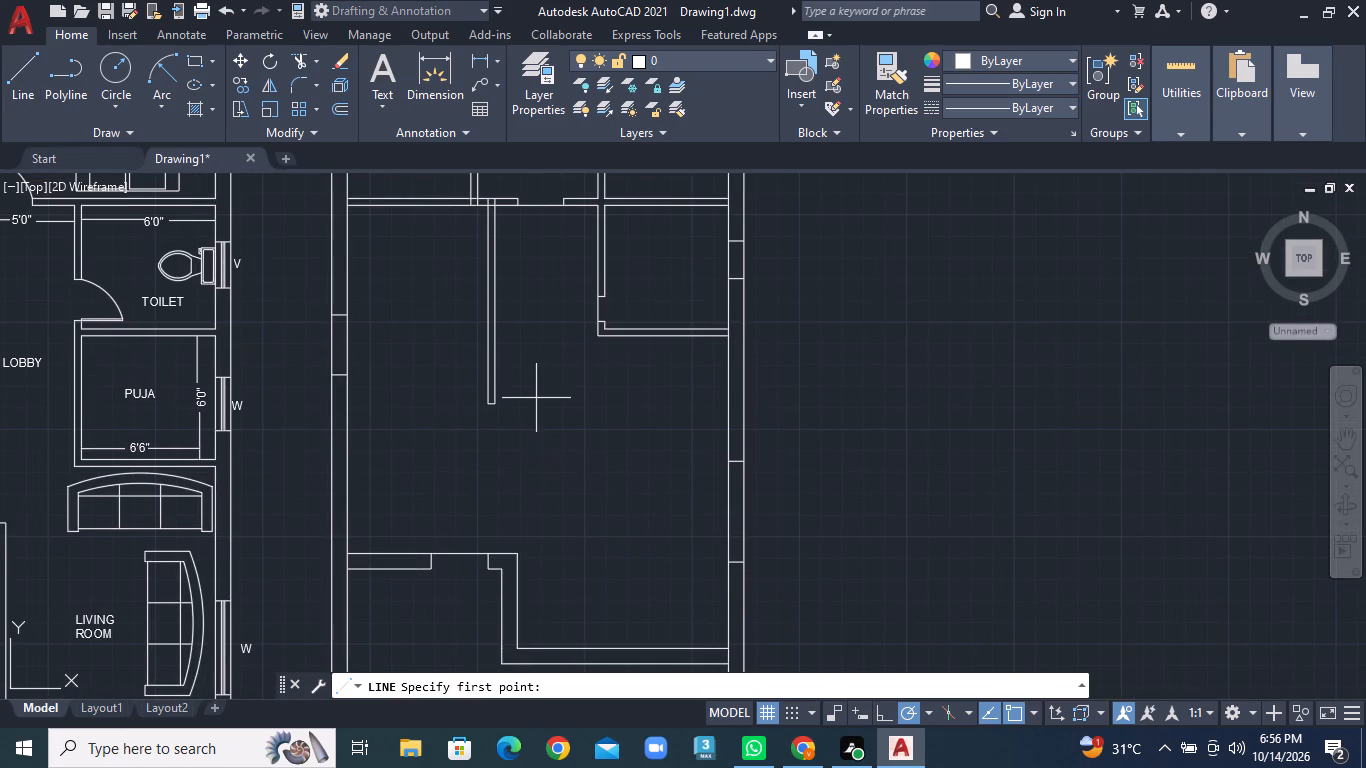
pyautogui.scroll(-1, 535, 395)
pyautogui.moveTo(459, 327); pyautogui.dragTo(502, 392, button='middle')
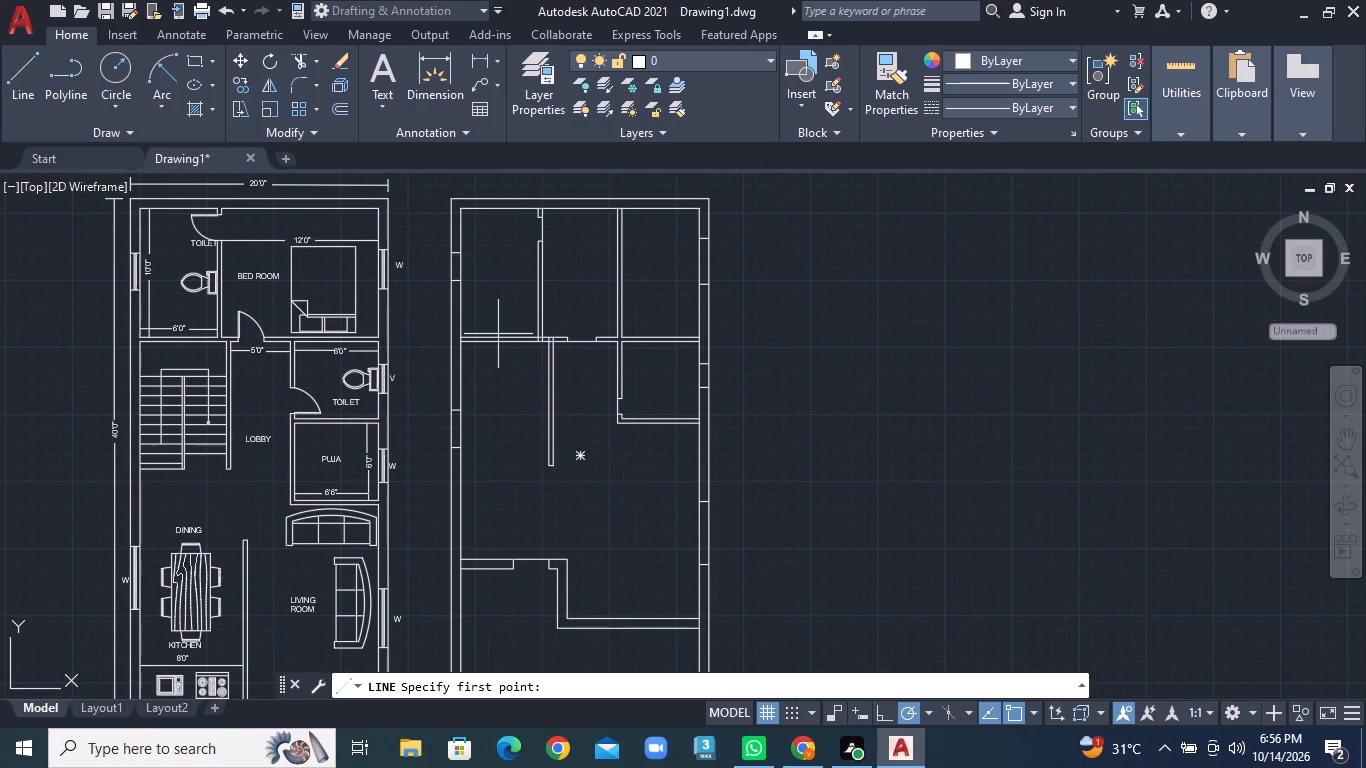
pyautogui.scroll(3, 427, 297)
pyautogui.moveTo(485, 285); pyautogui.dragTo(493, 476, button='middle')
pyautogui.click(517, 319)
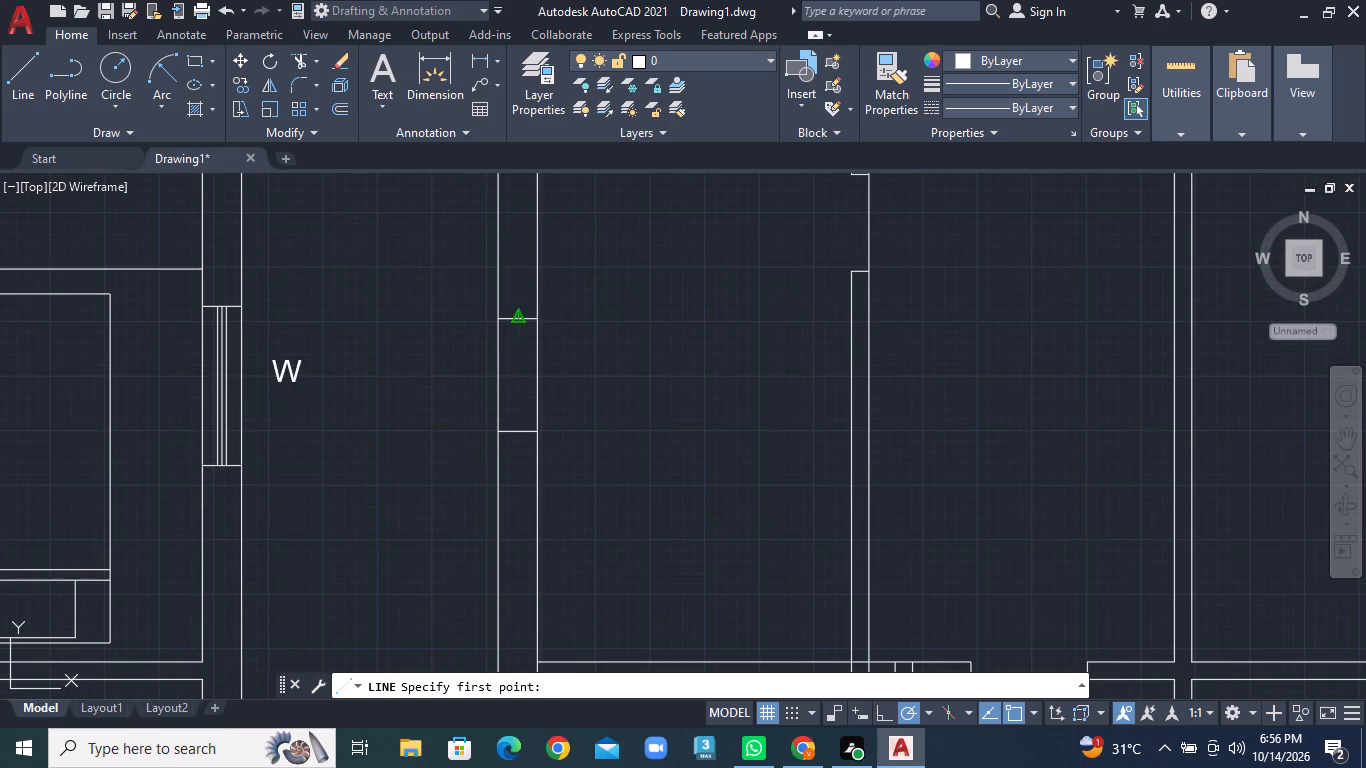
pyautogui.click(517, 428)
pyautogui.rightClick(517, 428)
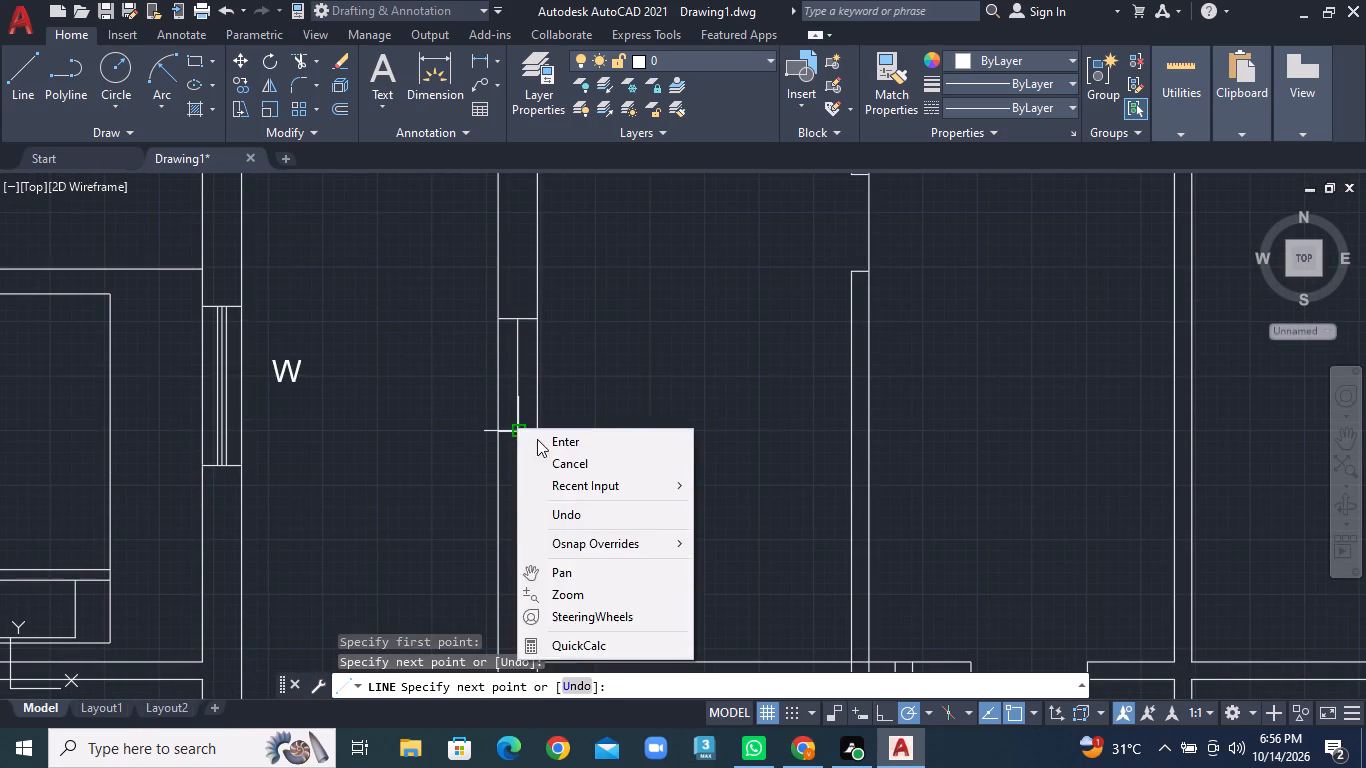
pyautogui.doubleClick(537, 439)
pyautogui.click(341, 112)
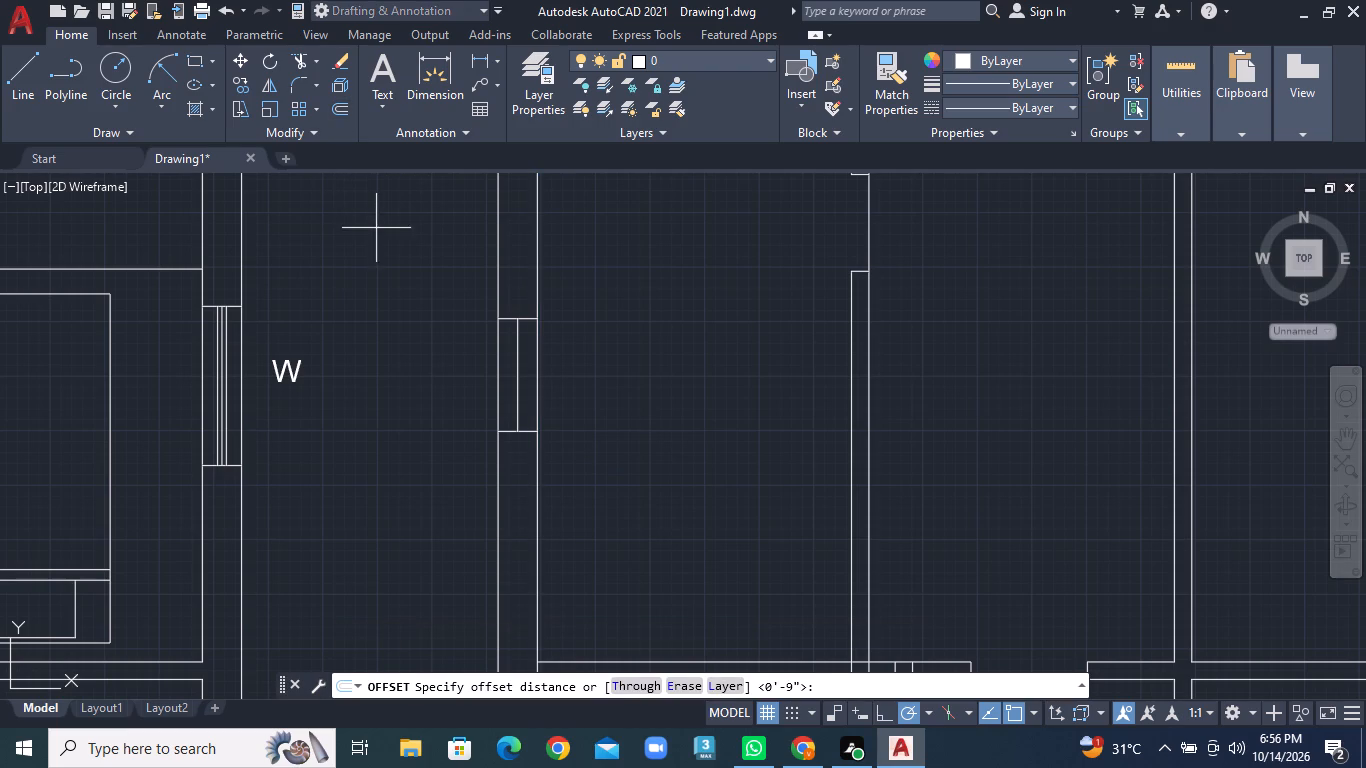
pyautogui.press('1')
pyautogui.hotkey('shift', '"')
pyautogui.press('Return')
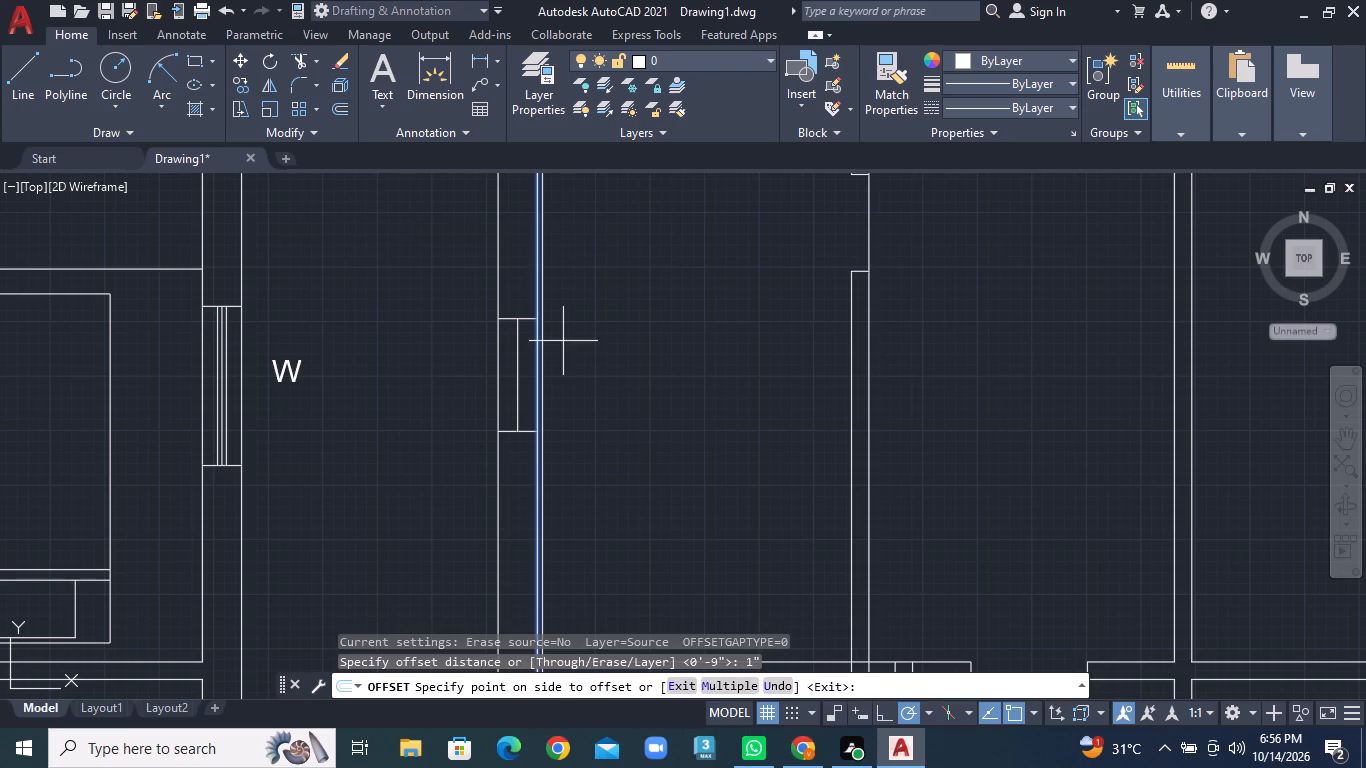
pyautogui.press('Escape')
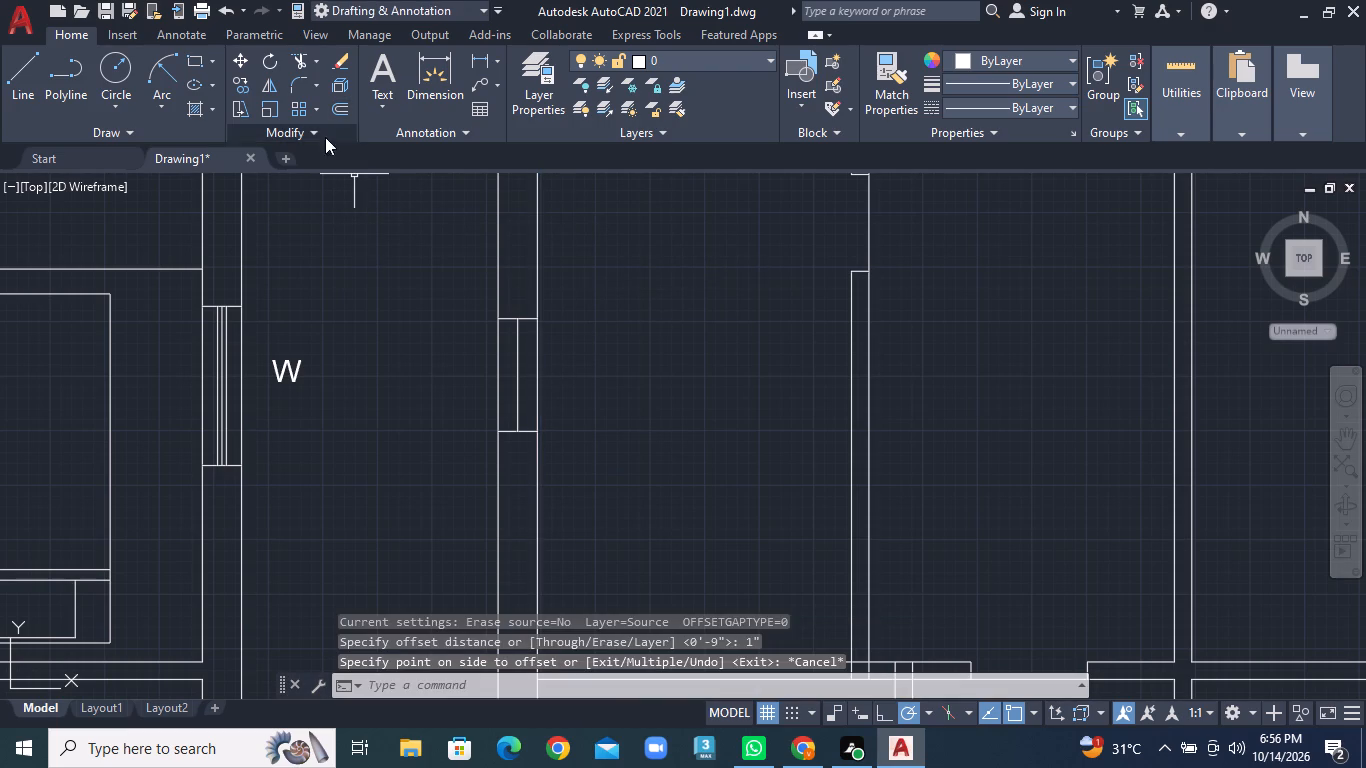
# Offset the upper-left window's centre line 1" to both sides to form the window panes.
pyautogui.click(343, 107)
pyautogui.press('1')
pyautogui.hotkey('shift', '"')
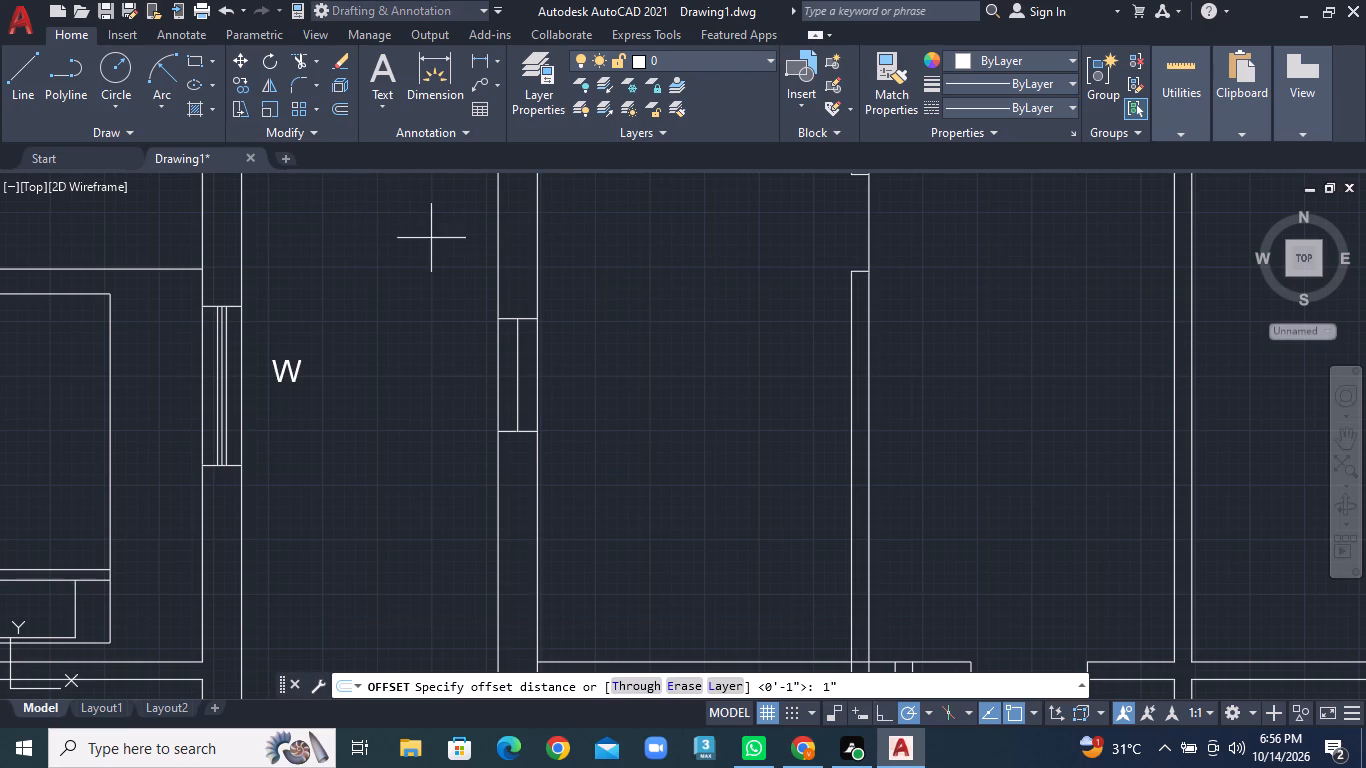
pyautogui.press('Return')
pyautogui.doubleClick(520, 349)
pyautogui.click(503, 349)
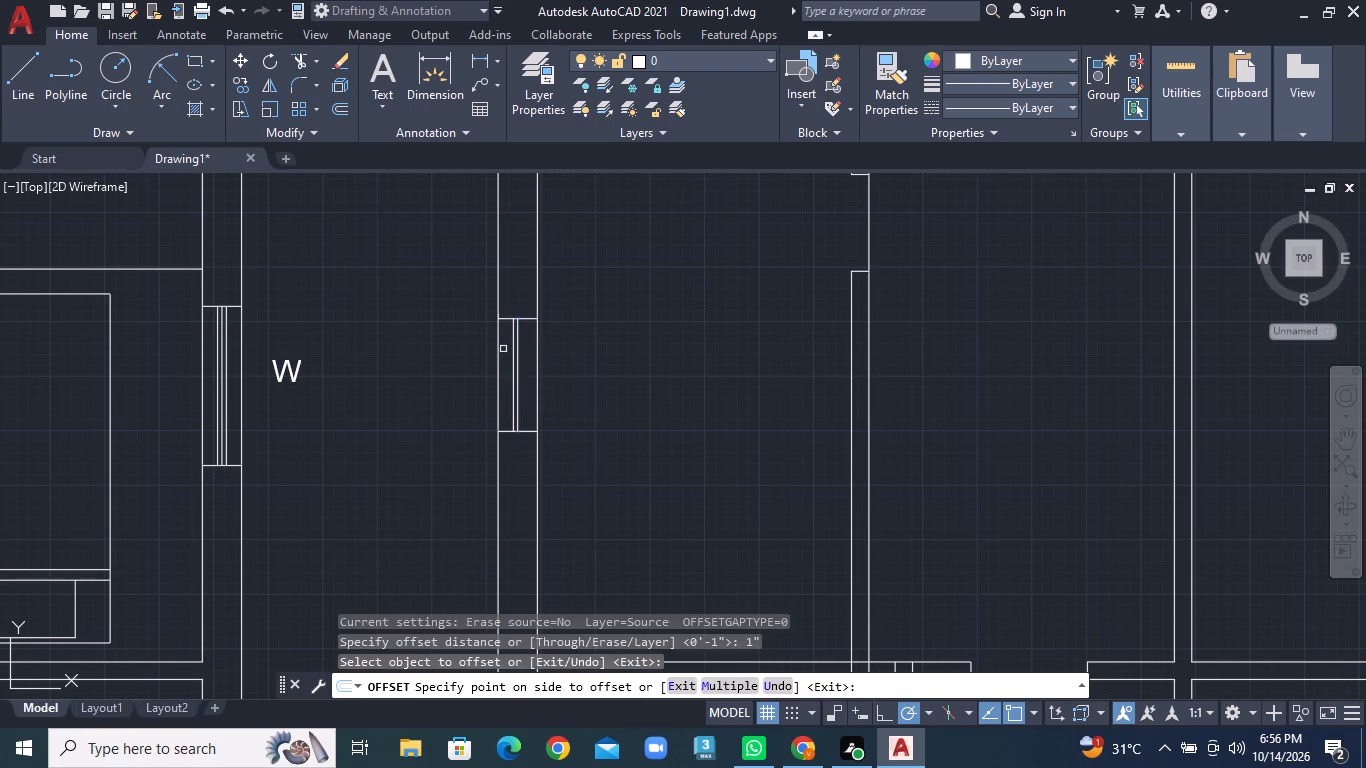
pyautogui.scroll(2, 510, 349)
pyautogui.click(525, 341)
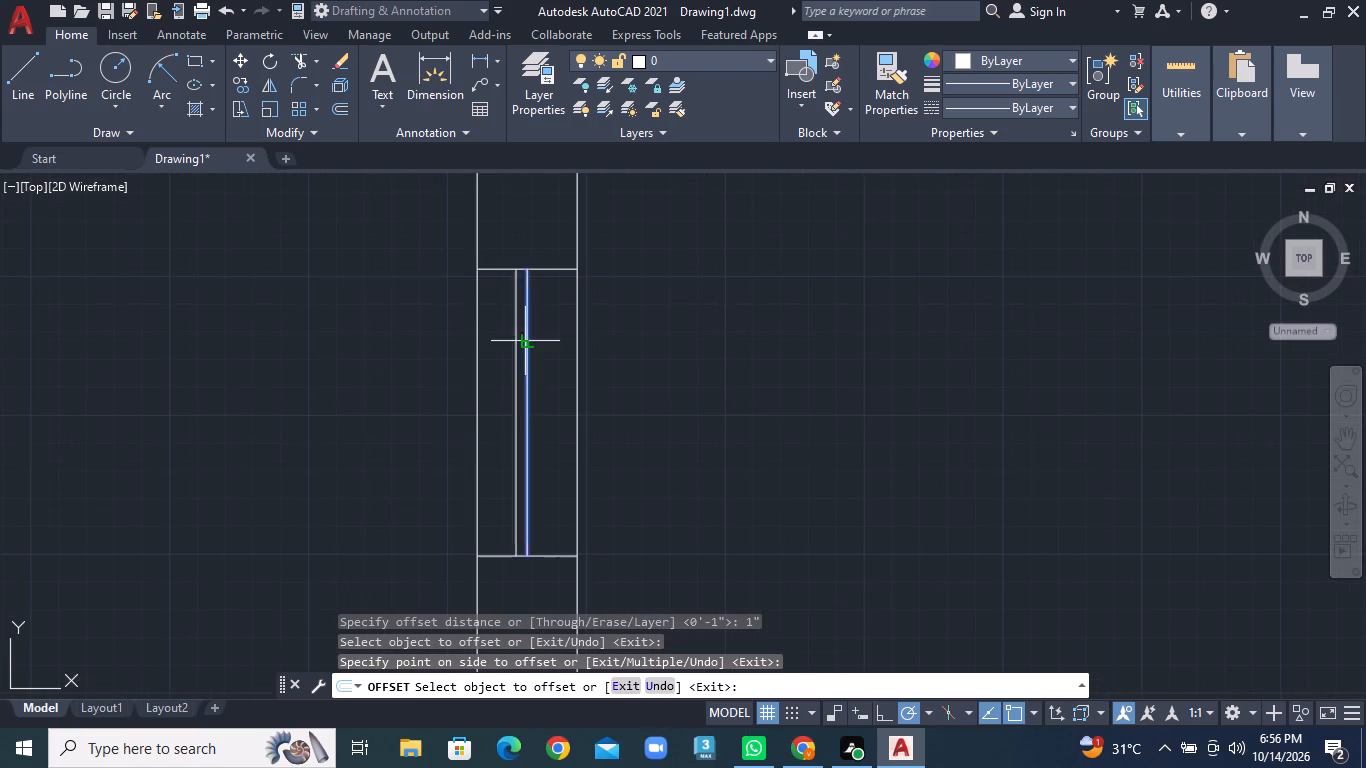
pyautogui.doubleClick(546, 340)
# Draw a vertical centre line between the midpoints of the two window marks in the upper-right room's outer wall.
pyautogui.scroll(-4, 546, 340)
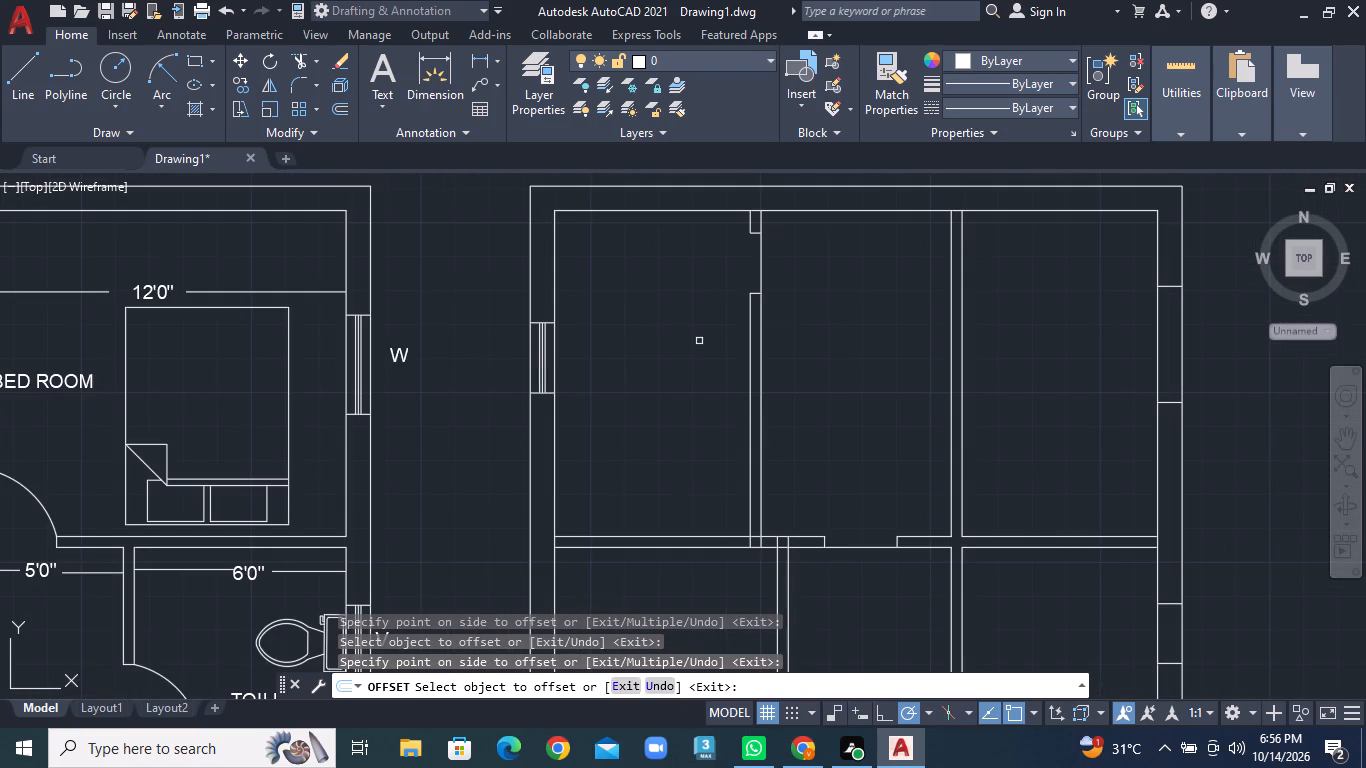
pyautogui.moveTo(802, 346); pyautogui.dragTo(509, 366, button='middle')
pyautogui.moveTo(757, 338); pyautogui.dragTo(505, 357, button='middle')
pyautogui.scroll(2, 552, 357)
pyautogui.click(25, 73)
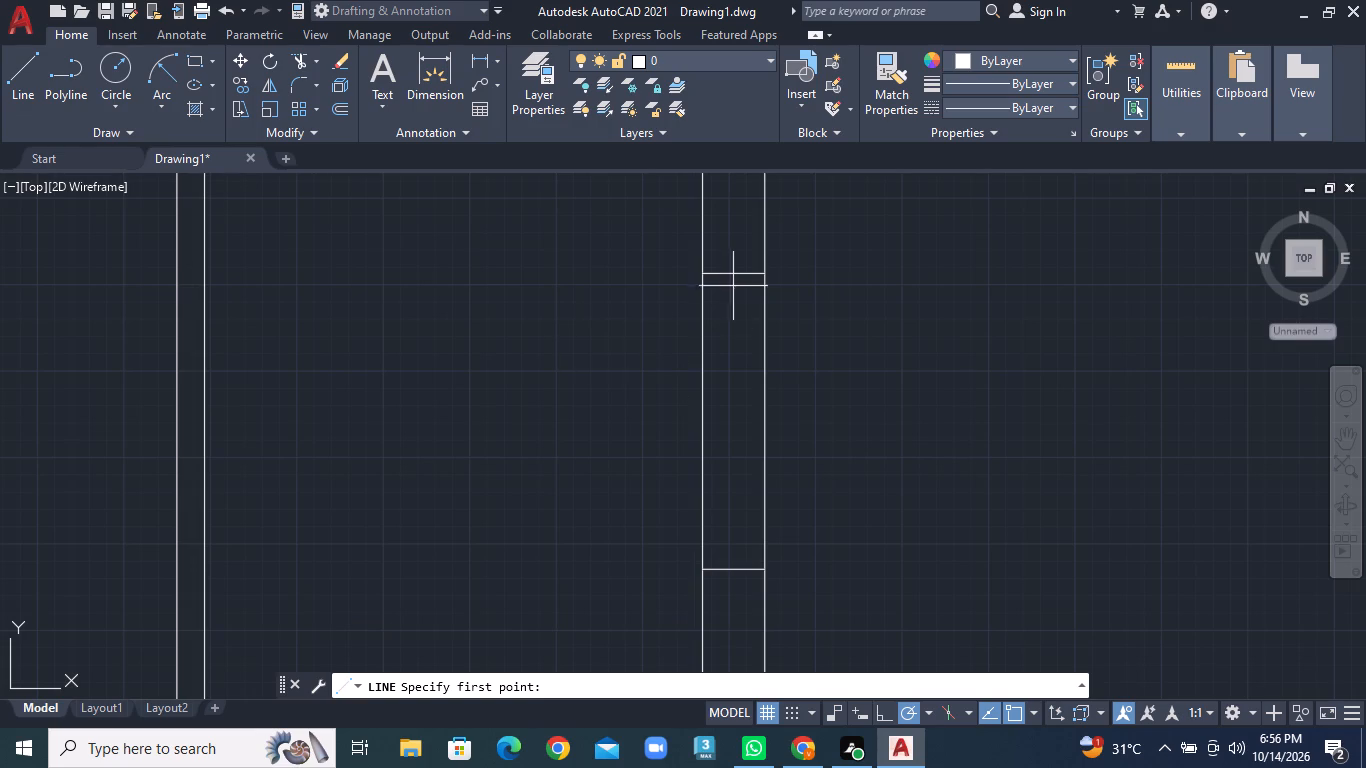
pyautogui.click(729, 273)
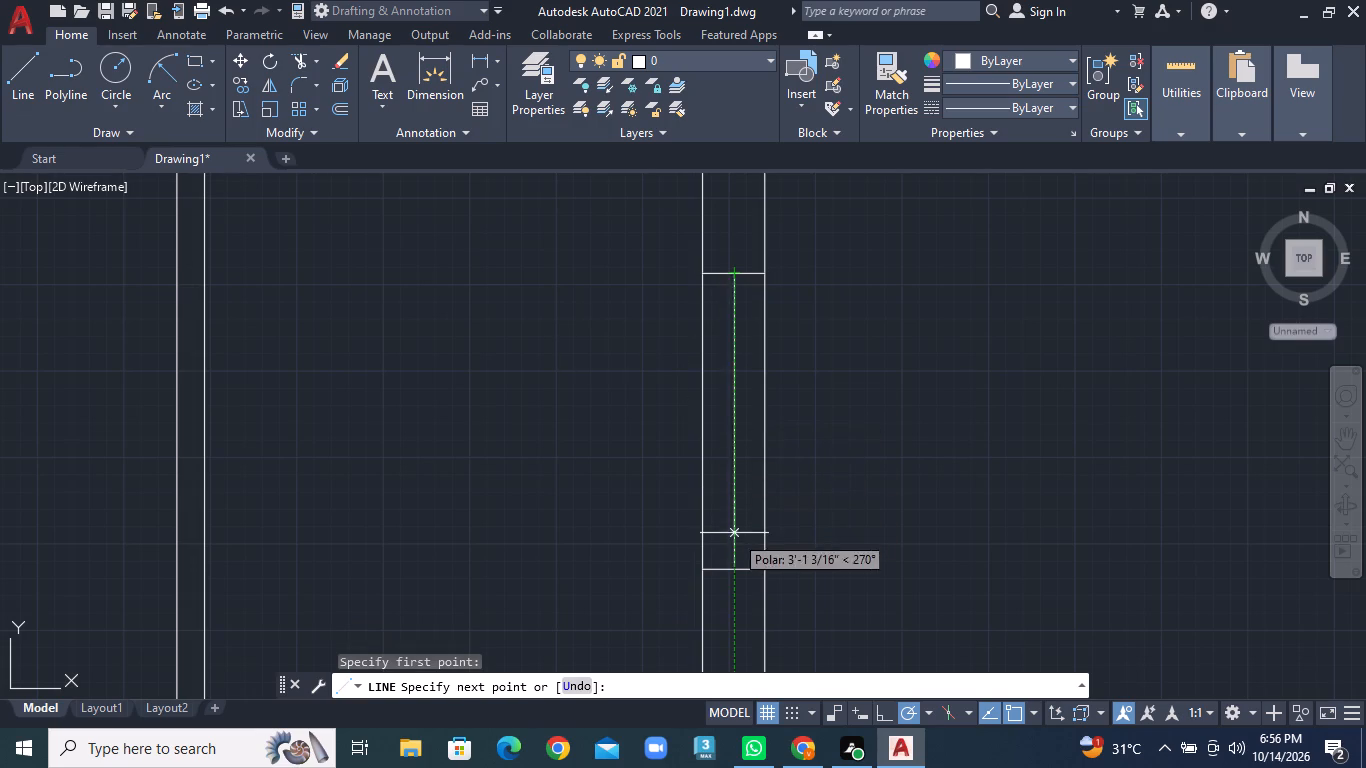
pyautogui.click(732, 562)
pyautogui.rightClick(732, 562)
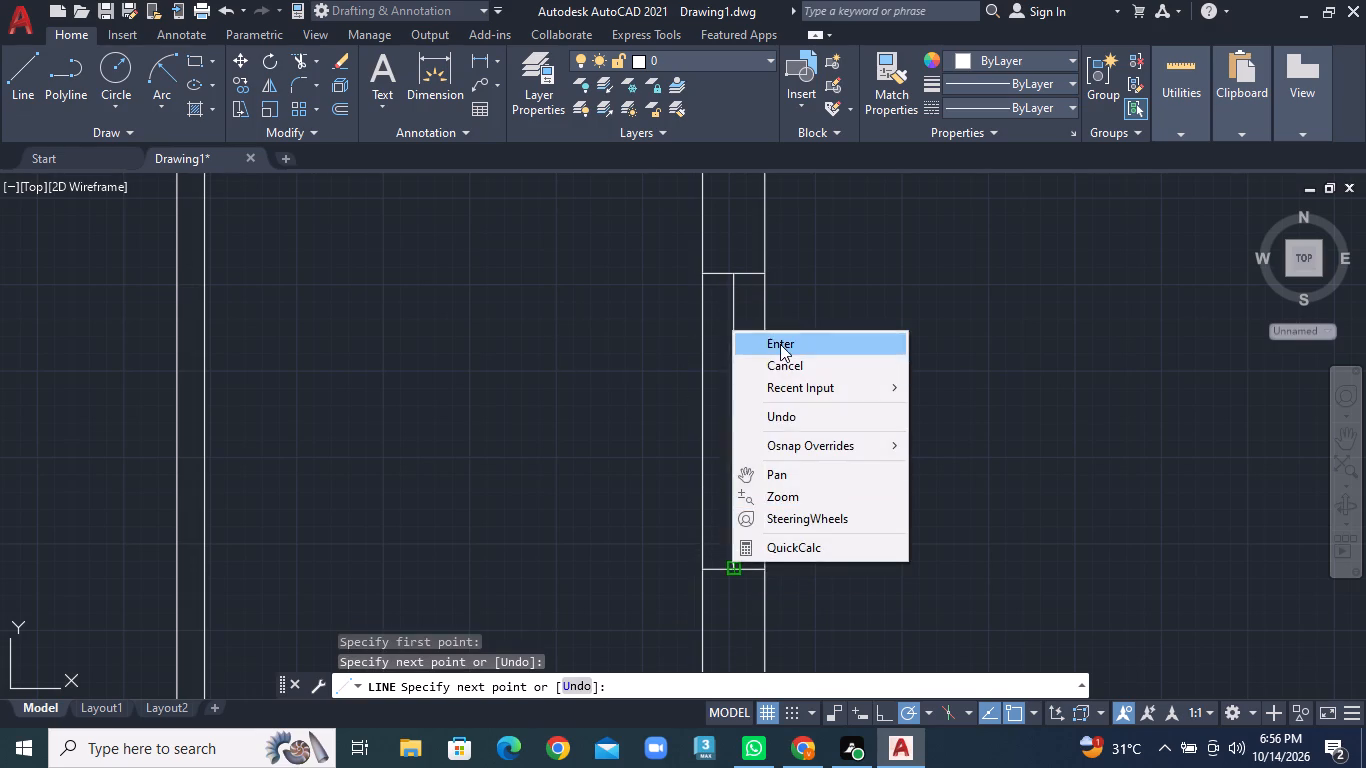
pyautogui.click(780, 344)
# Offset the upper-right window's centre line 1" to both sides.
pyautogui.click(335, 109)
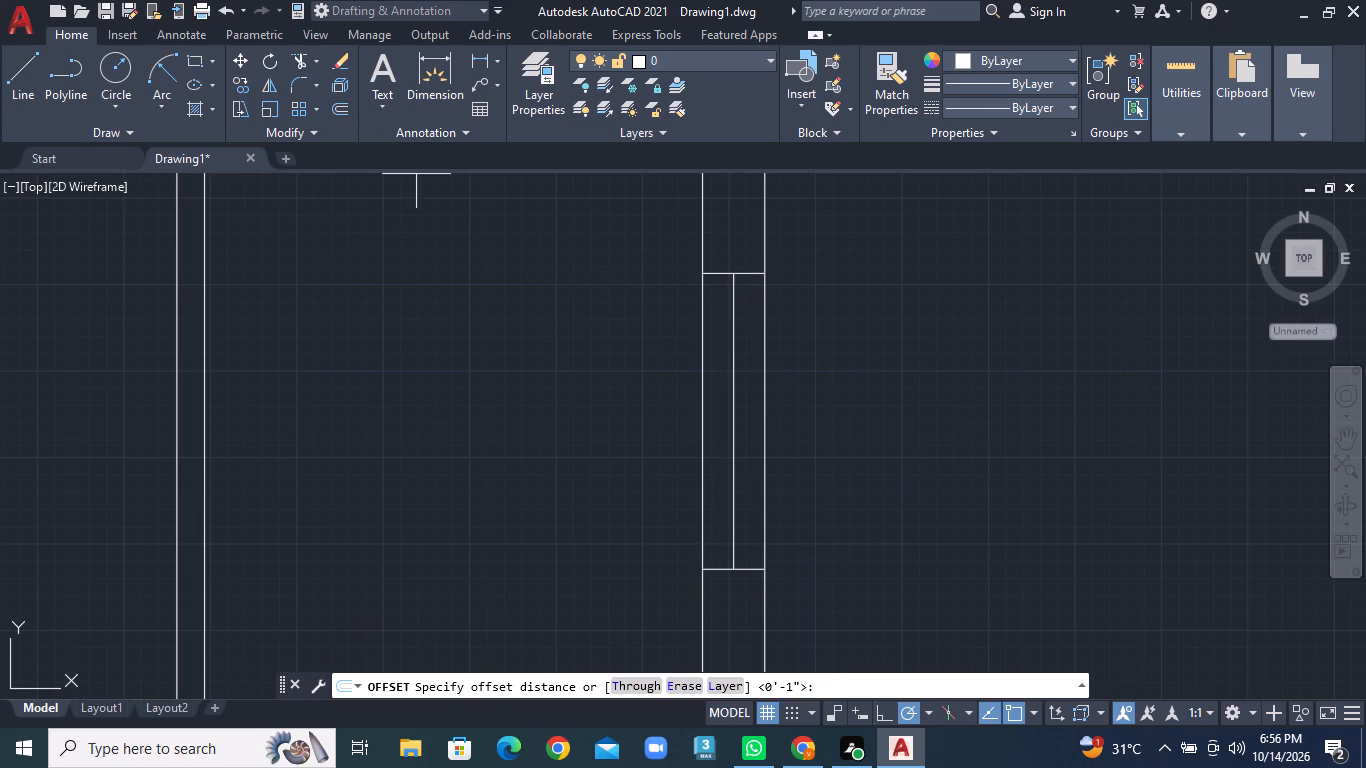
pyautogui.write("1'")
pyautogui.press('BackSpace')
pyautogui.hotkey('shift', '"')
pyautogui.press('Return')
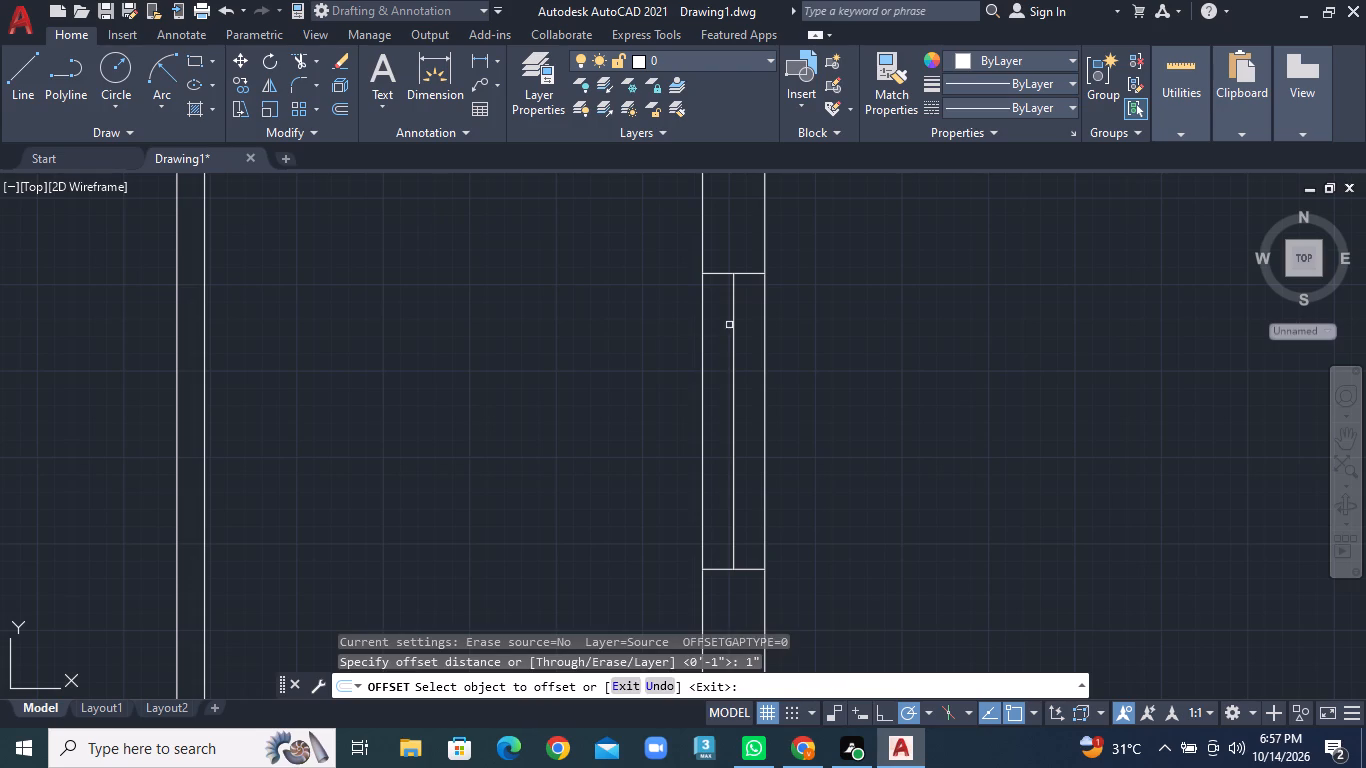
pyautogui.doubleClick(731, 316)
pyautogui.click(713, 319)
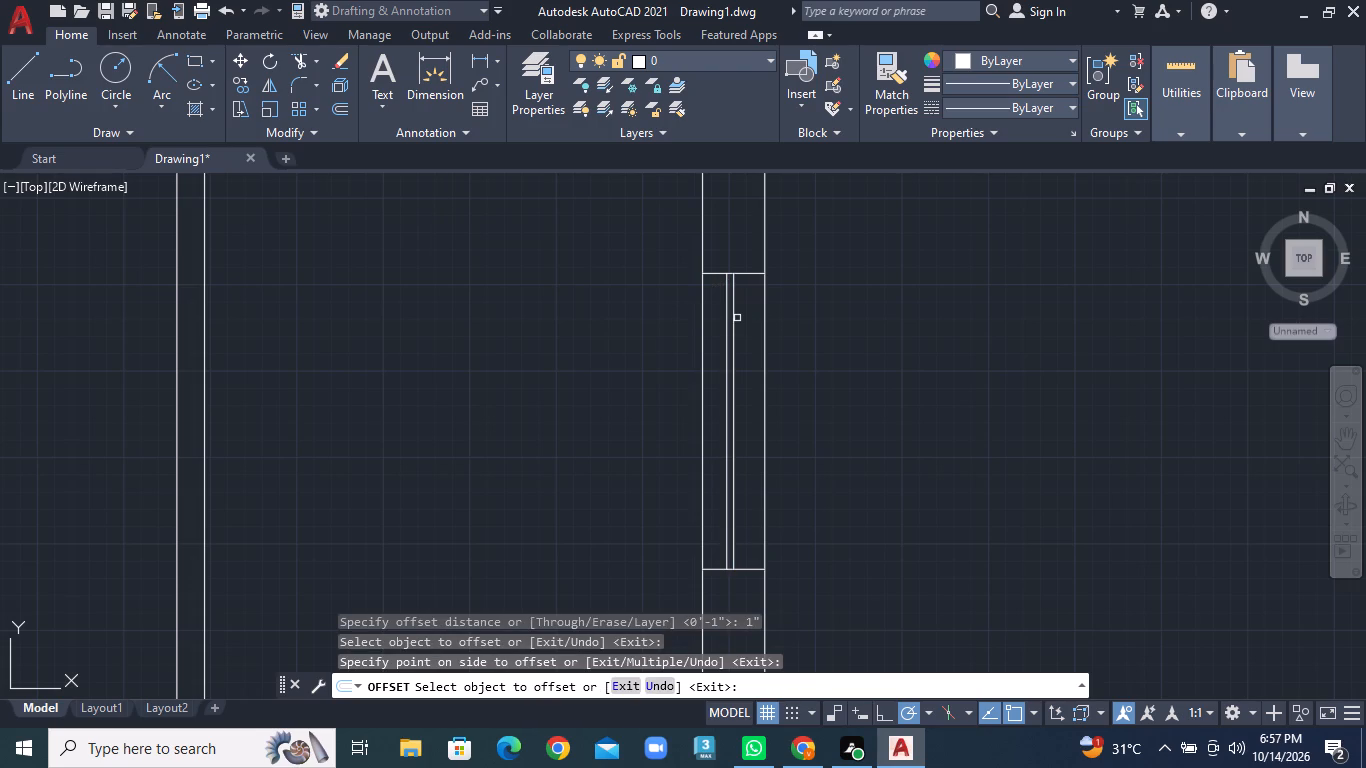
pyautogui.click(736, 318)
pyautogui.click(739, 318)
# Draw a vertical centre line between the midpoints of the two window marks in the small right-hand room's outer wall.
pyautogui.scroll(-2, 709, 370)
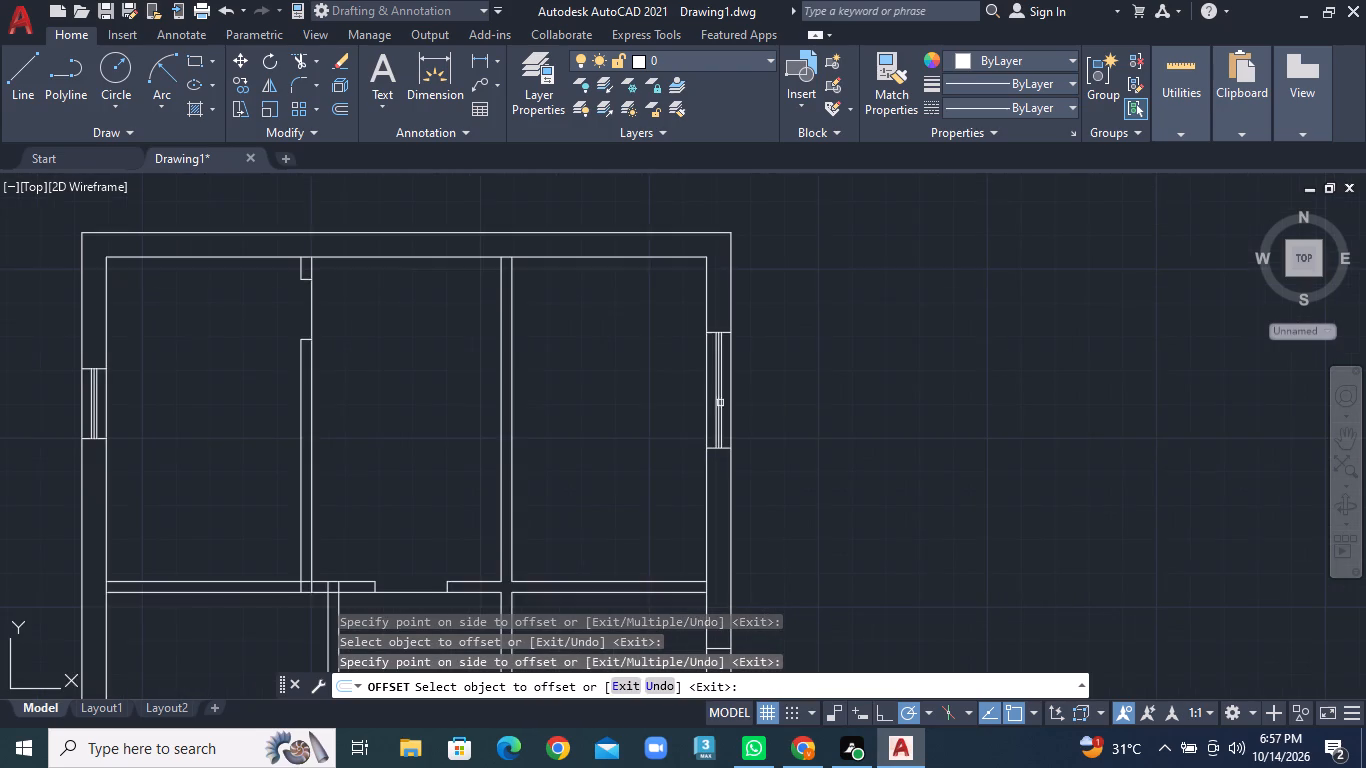
pyautogui.moveTo(751, 482); pyautogui.dragTo(727, 282, button='middle')
pyautogui.moveTo(717, 453); pyautogui.dragTo(678, 368, button='middle')
pyautogui.scroll(1, 695, 384)
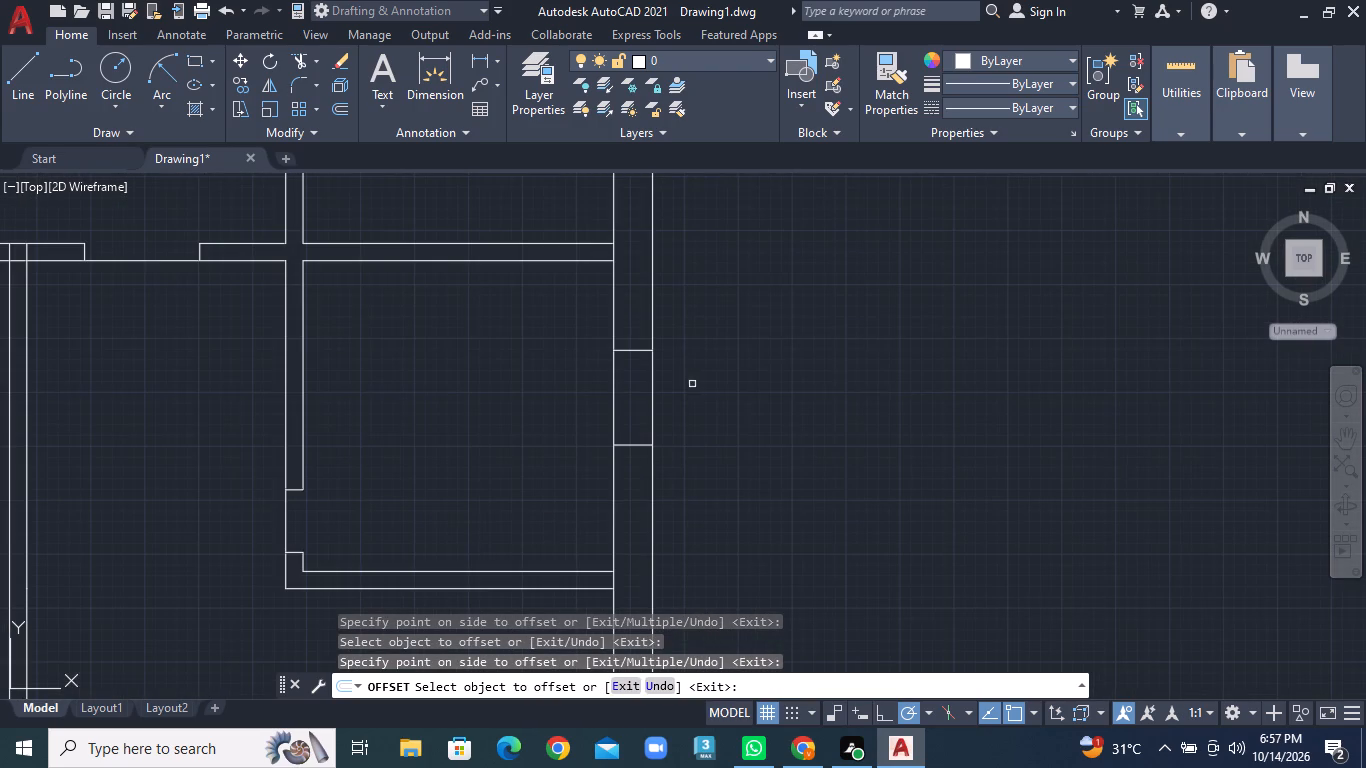
pyautogui.click(21, 97)
pyautogui.scroll(1, 618, 427)
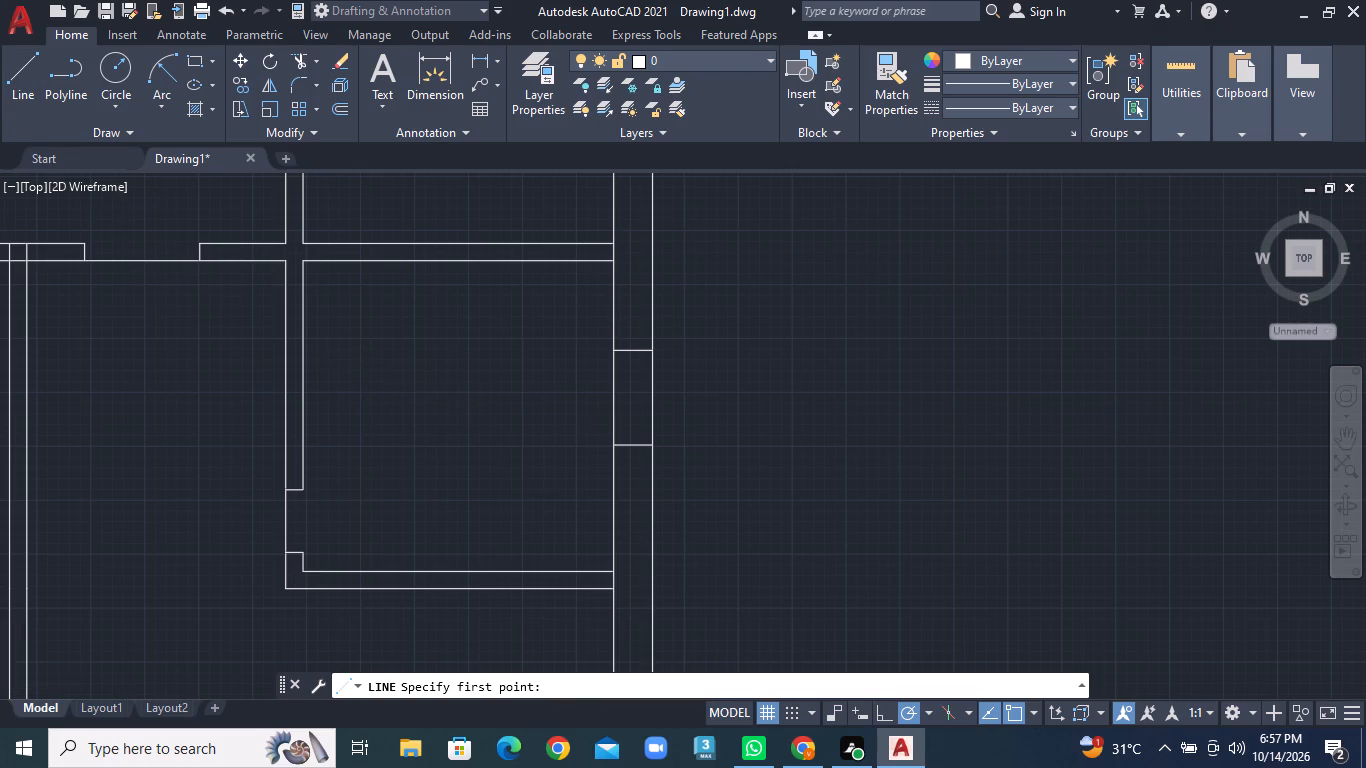
pyautogui.click(637, 304)
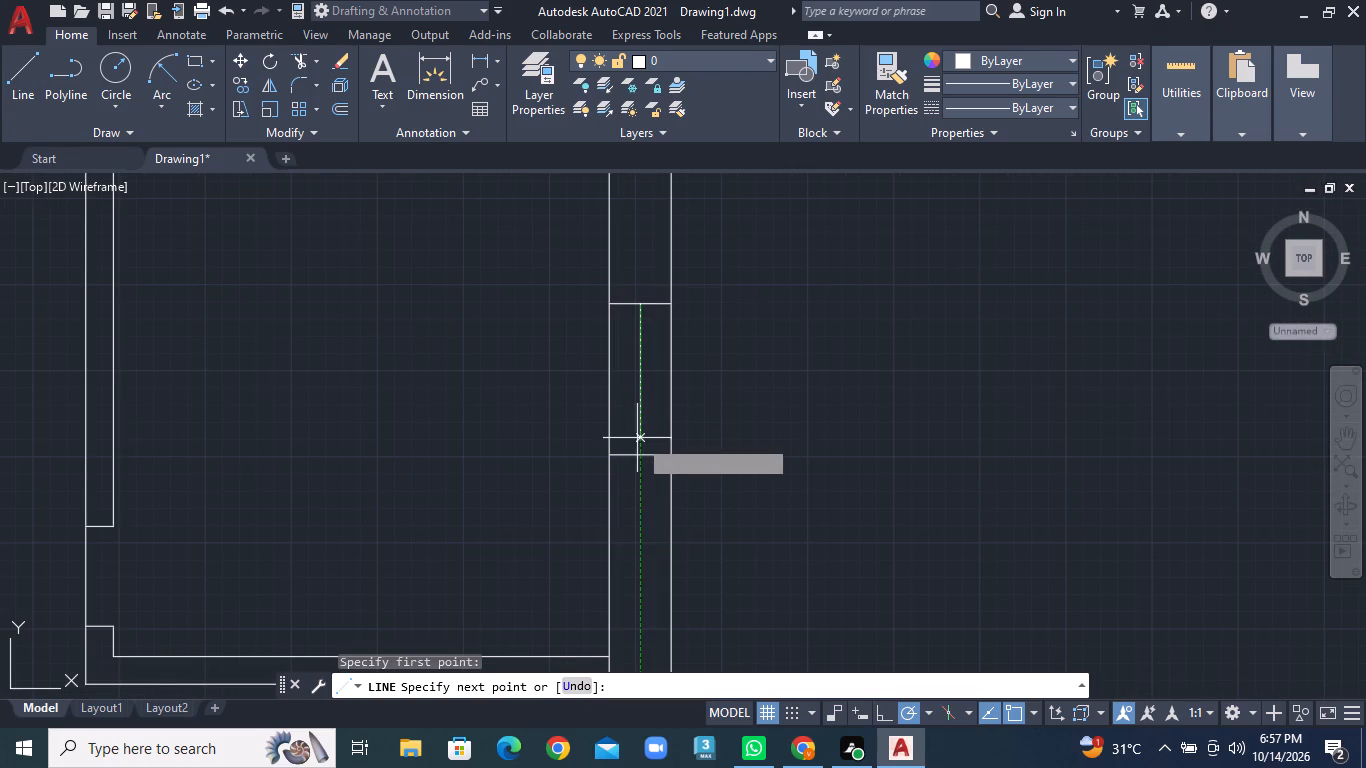
pyautogui.click(640, 451)
pyautogui.rightClick(640, 451)
pyautogui.click(673, 460)
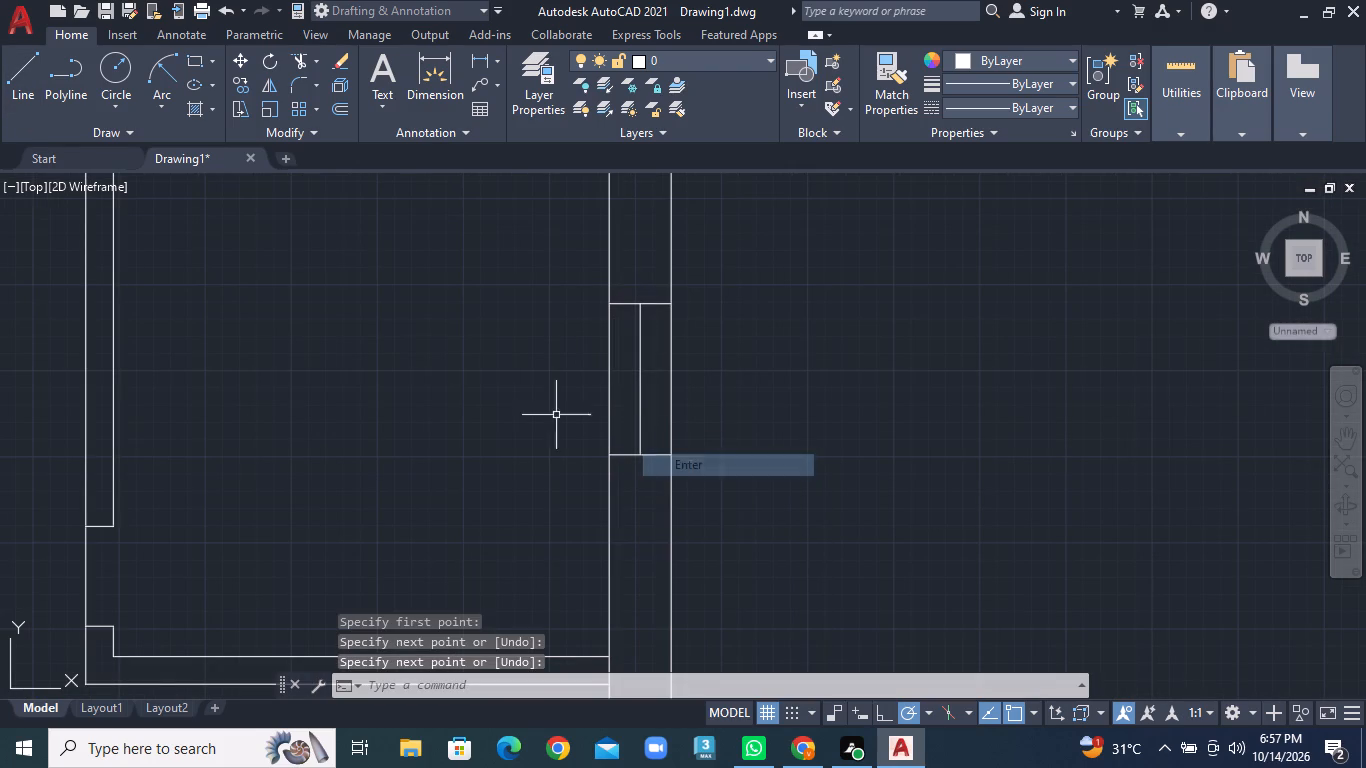
# Offset the small right-hand room window's centre line 1" to both sides.
pyautogui.click(349, 111)
pyautogui.press('1')
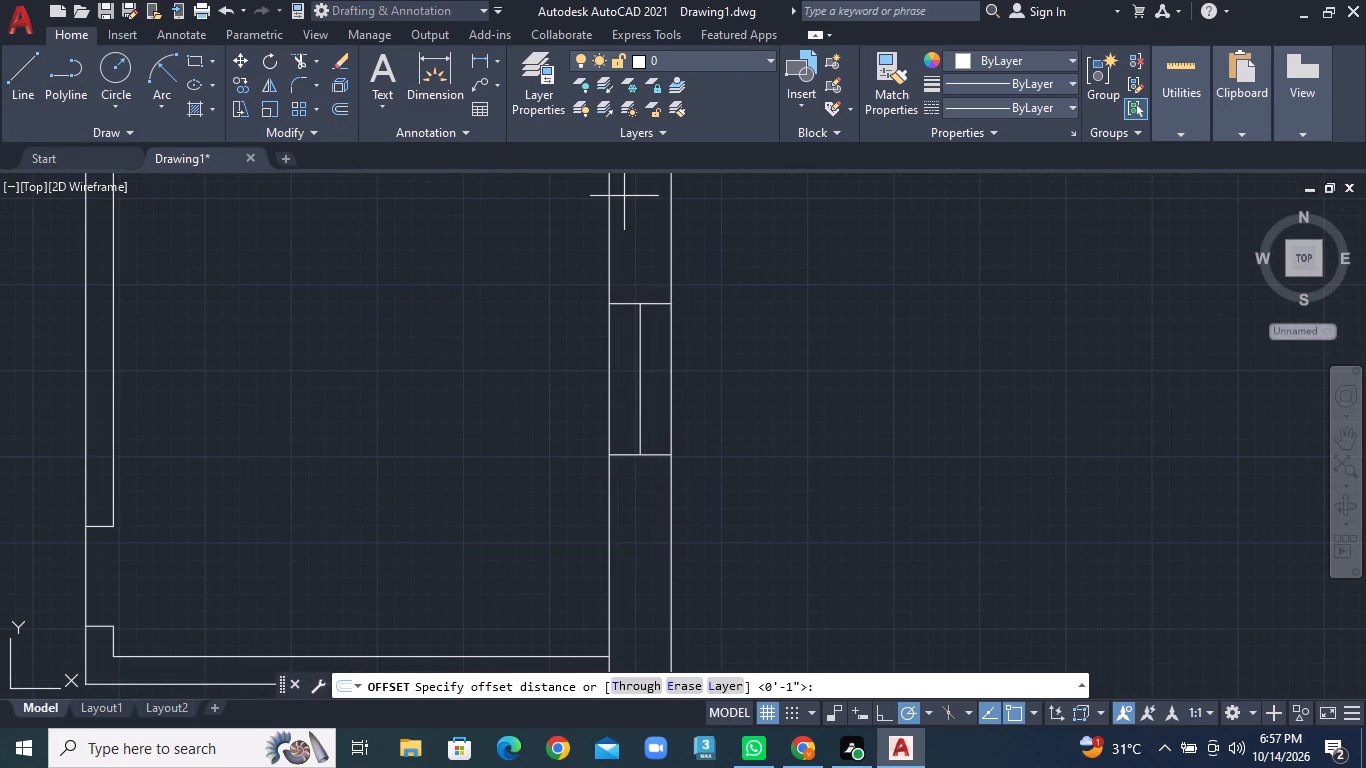
pyautogui.hotkey('shift', '"')
pyautogui.press('Return')
pyautogui.click(641, 370)
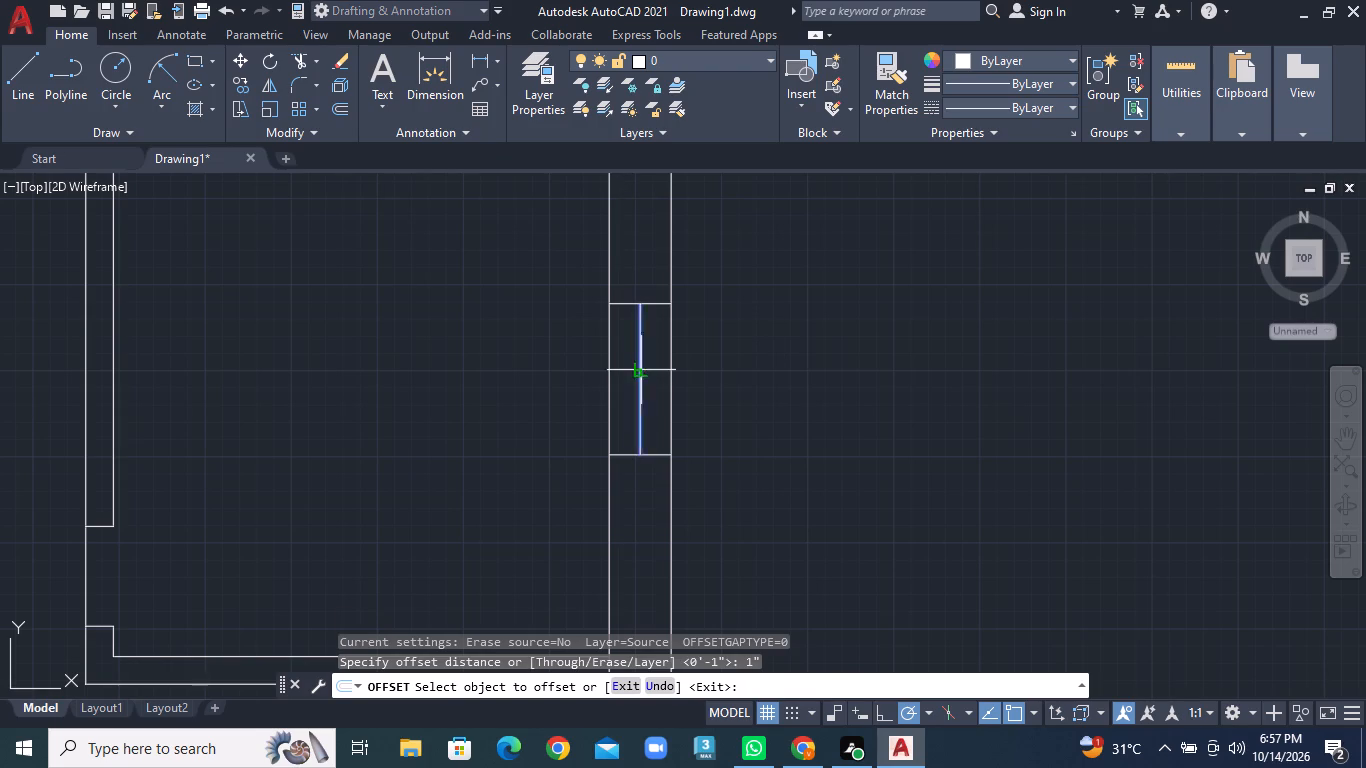
pyautogui.click(619, 371)
pyautogui.click(642, 363)
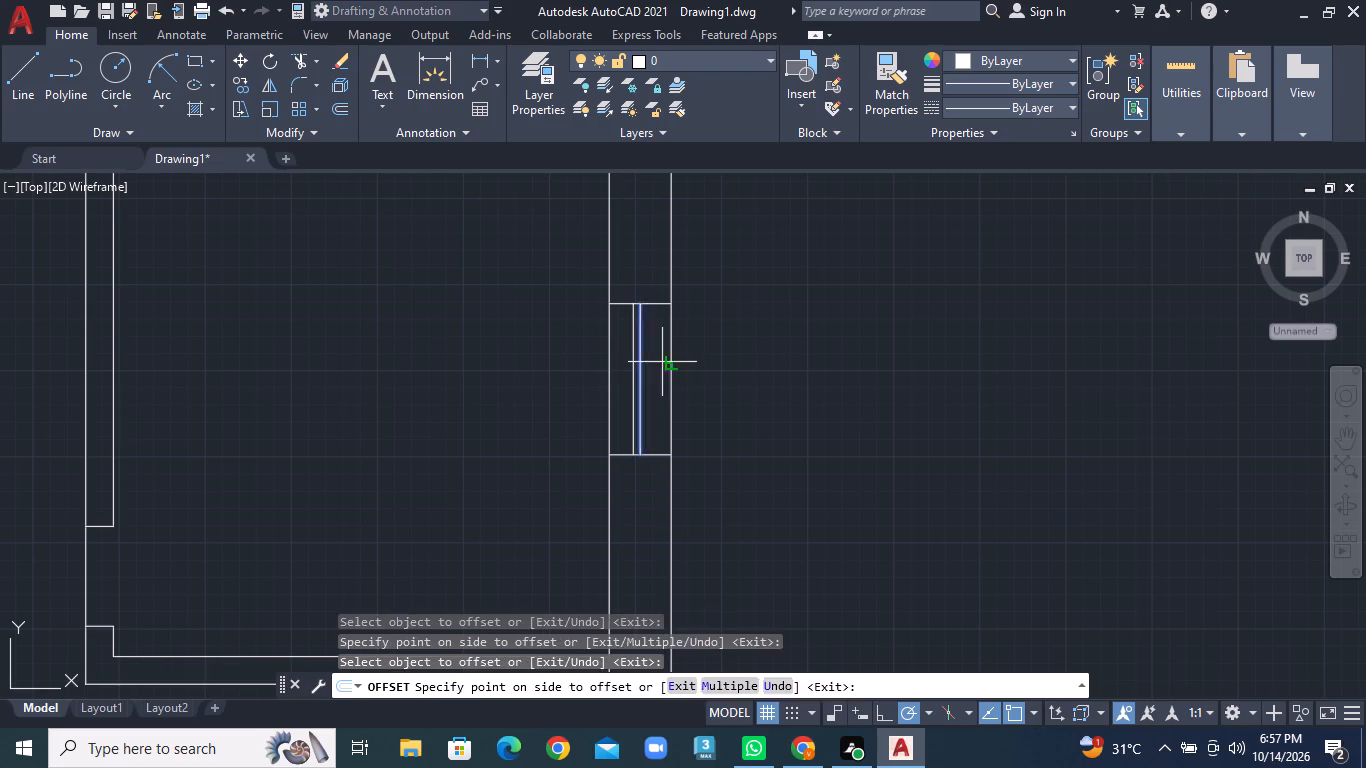
pyautogui.click(662, 362)
# Draw a vertical centre line between the midpoints of the two window marks in the lower part of the right outer wall.
pyautogui.scroll(-2, 627, 407)
pyautogui.moveTo(691, 487); pyautogui.dragTo(736, 256, button='middle')
pyautogui.moveTo(685, 485); pyautogui.dragTo(678, 308, button='middle')
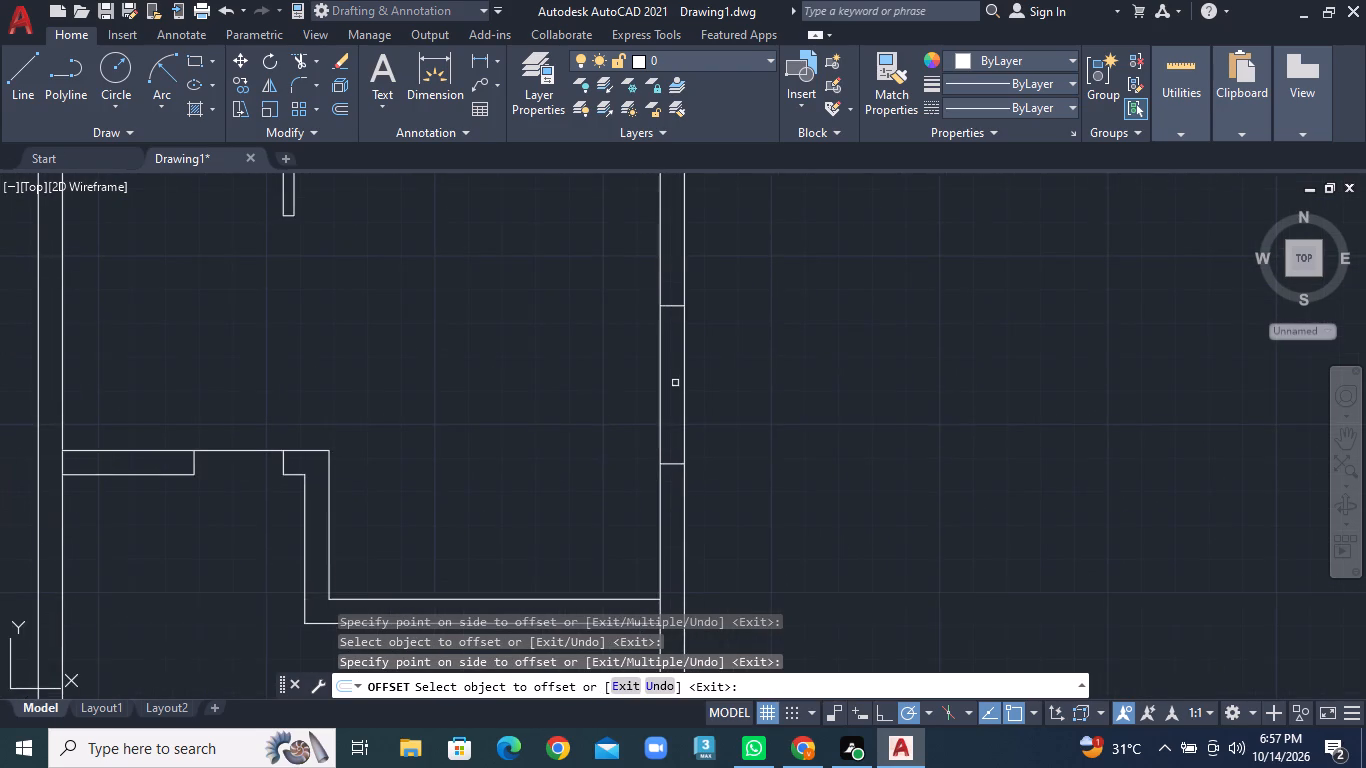
pyautogui.scroll(-1, 675, 387)
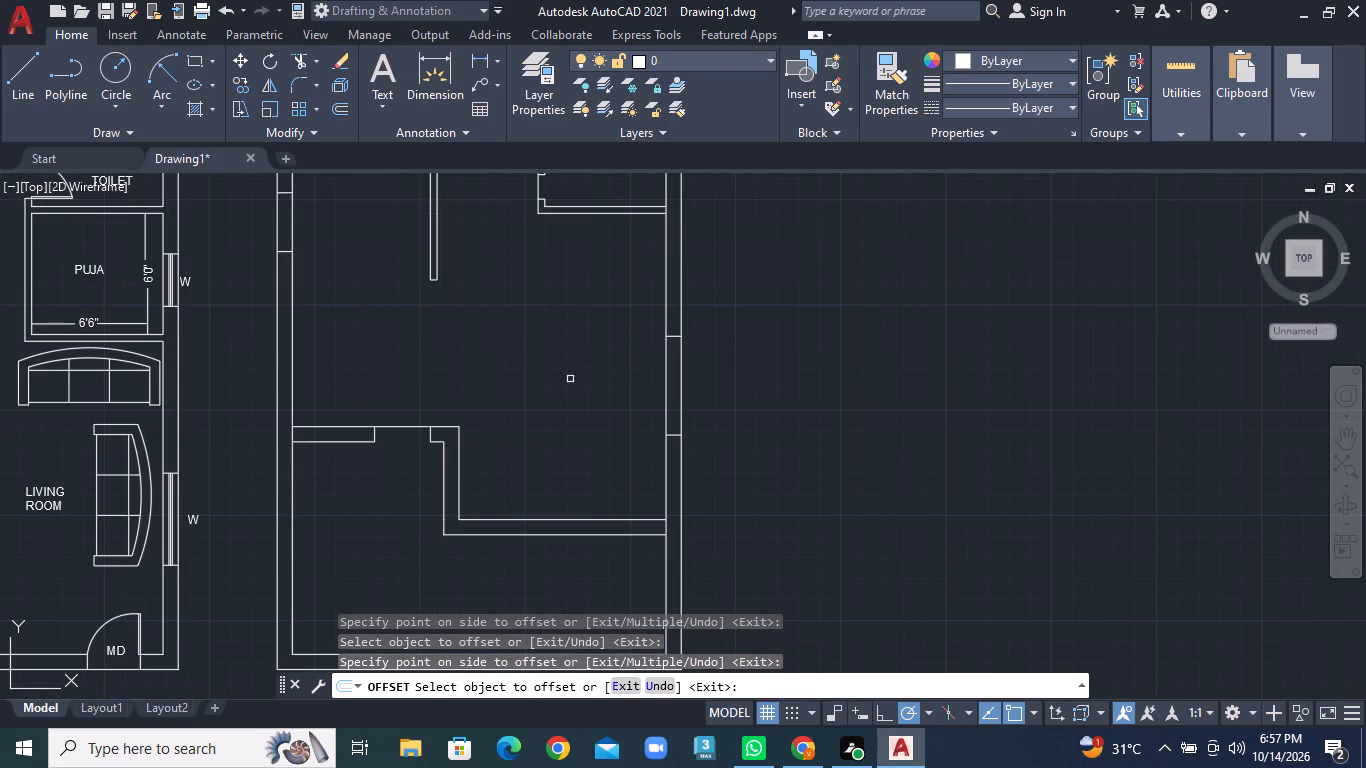
pyautogui.scroll(-1, 606, 405)
pyautogui.scroll(1, 605, 405)
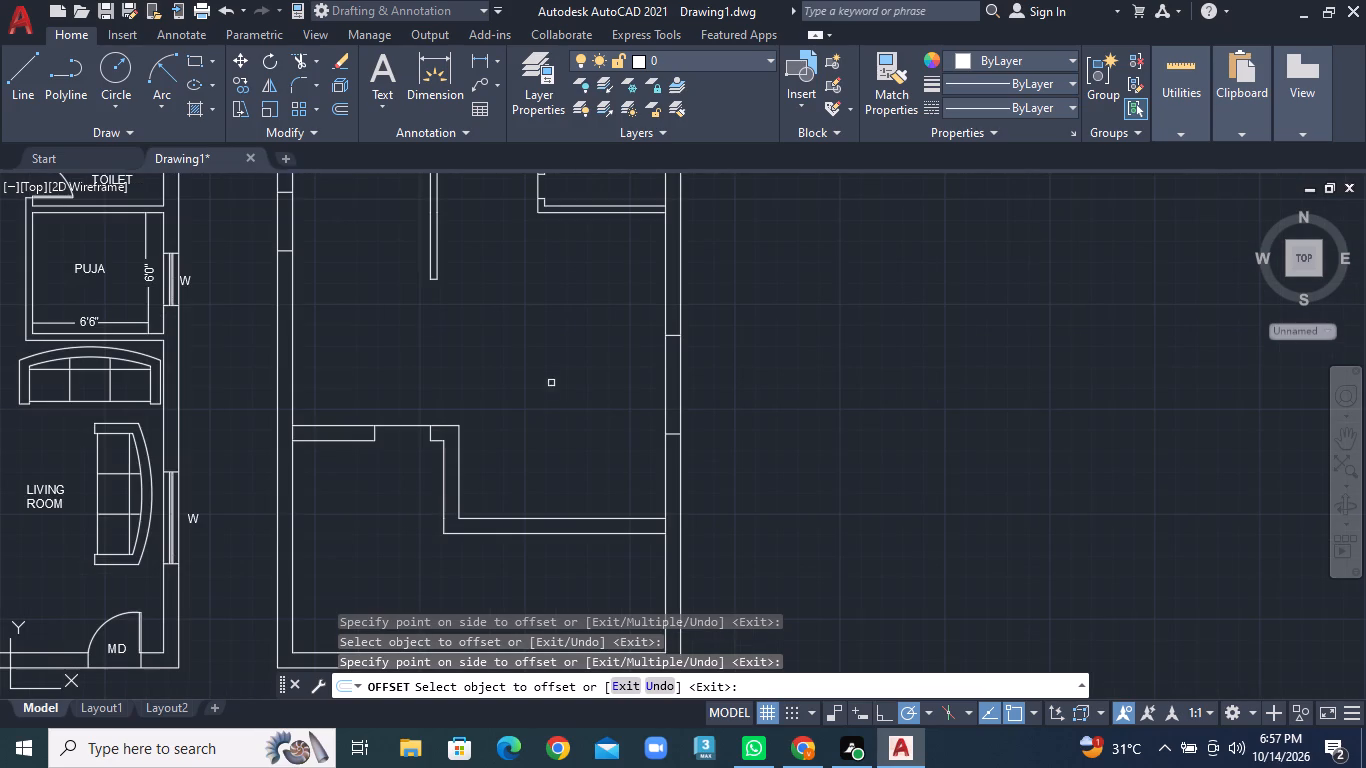
pyautogui.click(12, 94)
pyautogui.scroll(1, 596, 296)
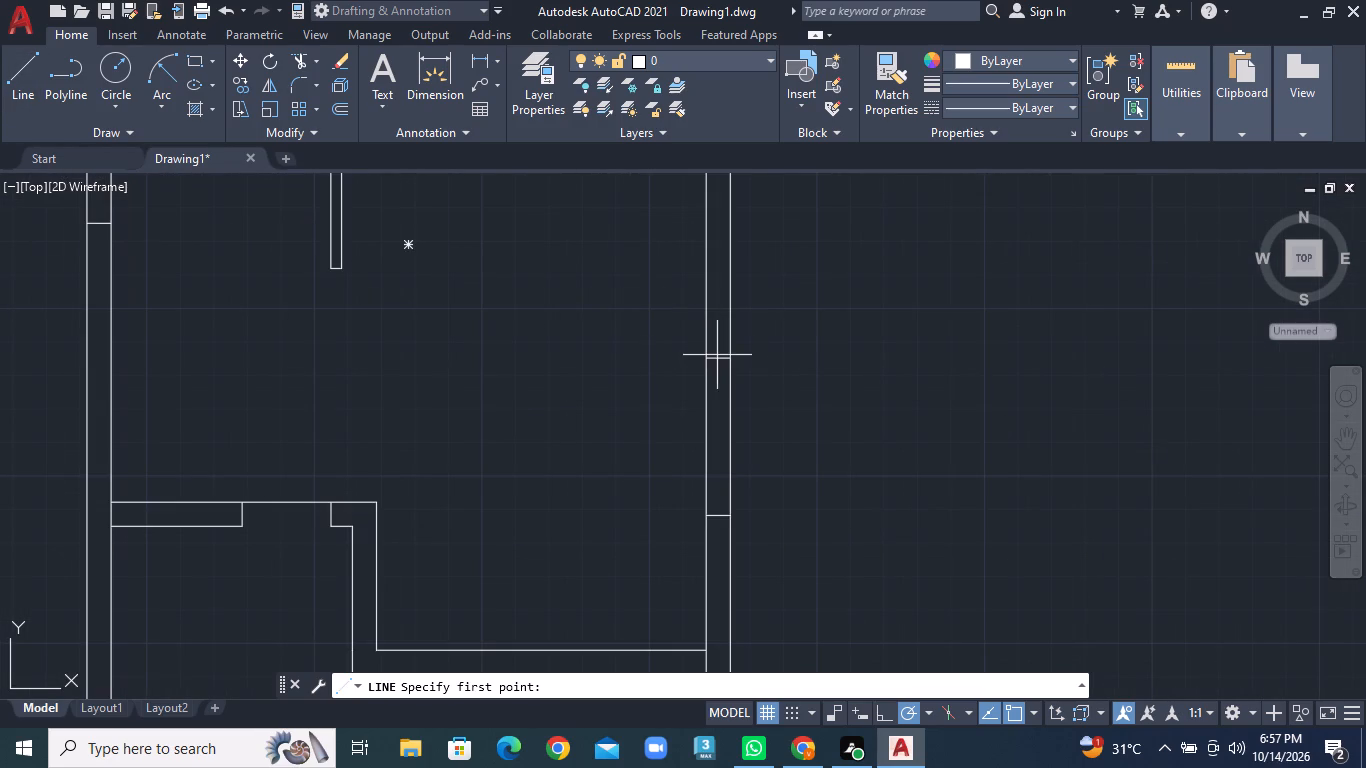
pyautogui.click(714, 355)
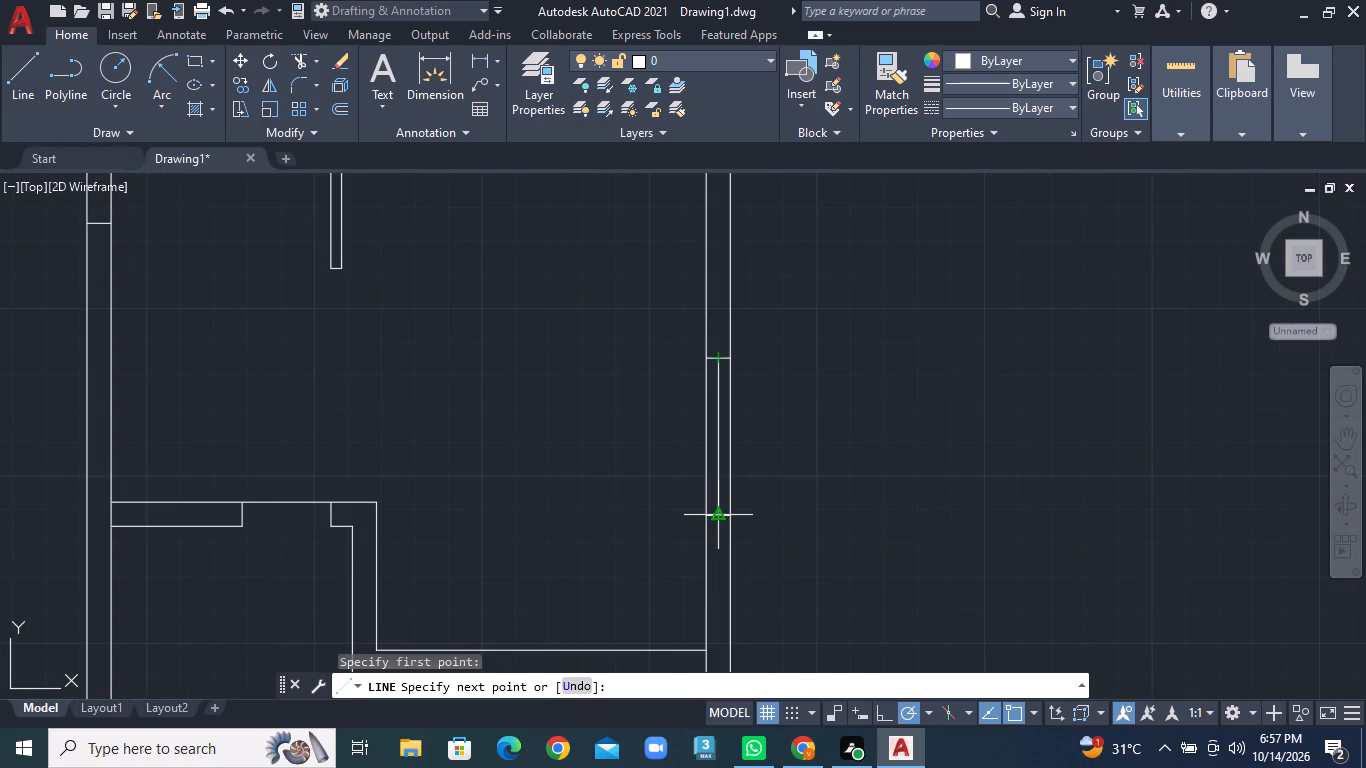
pyautogui.click(717, 511)
pyautogui.rightClick(717, 511)
pyautogui.click(768, 290)
pyautogui.scroll(1, 746, 478)
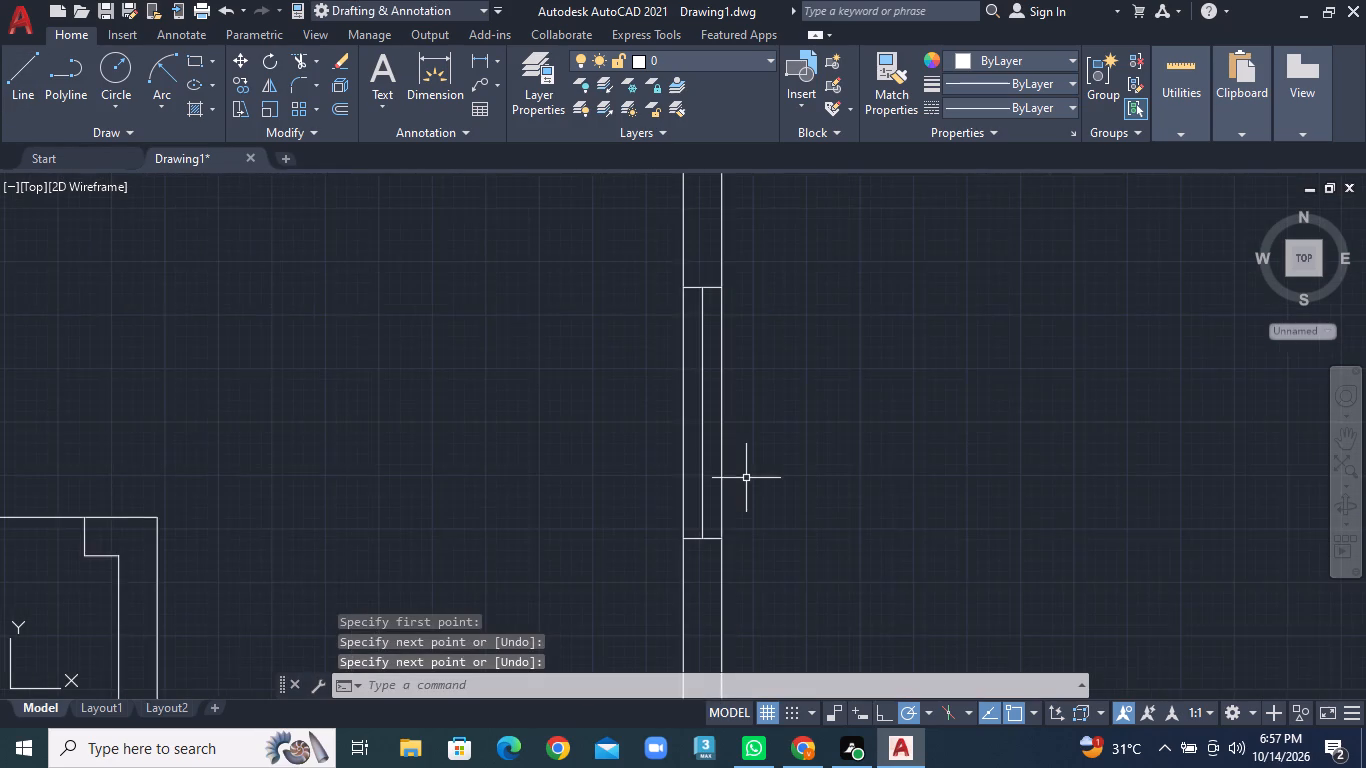
# Offset the lower-right window's centre line 1" to both sides.
pyautogui.scroll(1, 746, 478)
pyautogui.moveTo(742, 478); pyautogui.dragTo(705, 461, button='middle')
pyautogui.scroll(-1, 714, 454)
pyautogui.middleClick(714, 454)
pyautogui.moveTo(721, 469); pyautogui.dragTo(736, 475, button='middle')
pyautogui.moveTo(747, 475); pyautogui.dragTo(771, 470, button='middle')
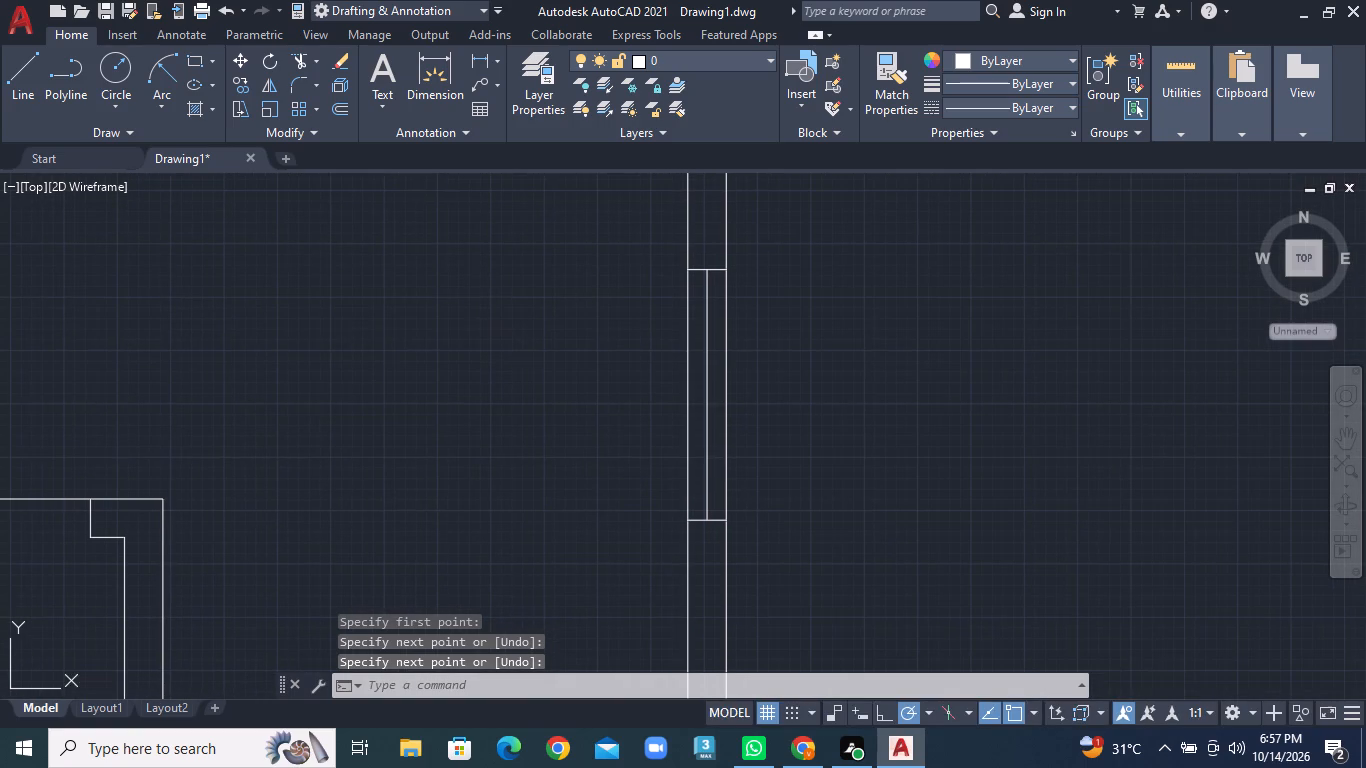
pyautogui.click(348, 108)
pyautogui.press('1')
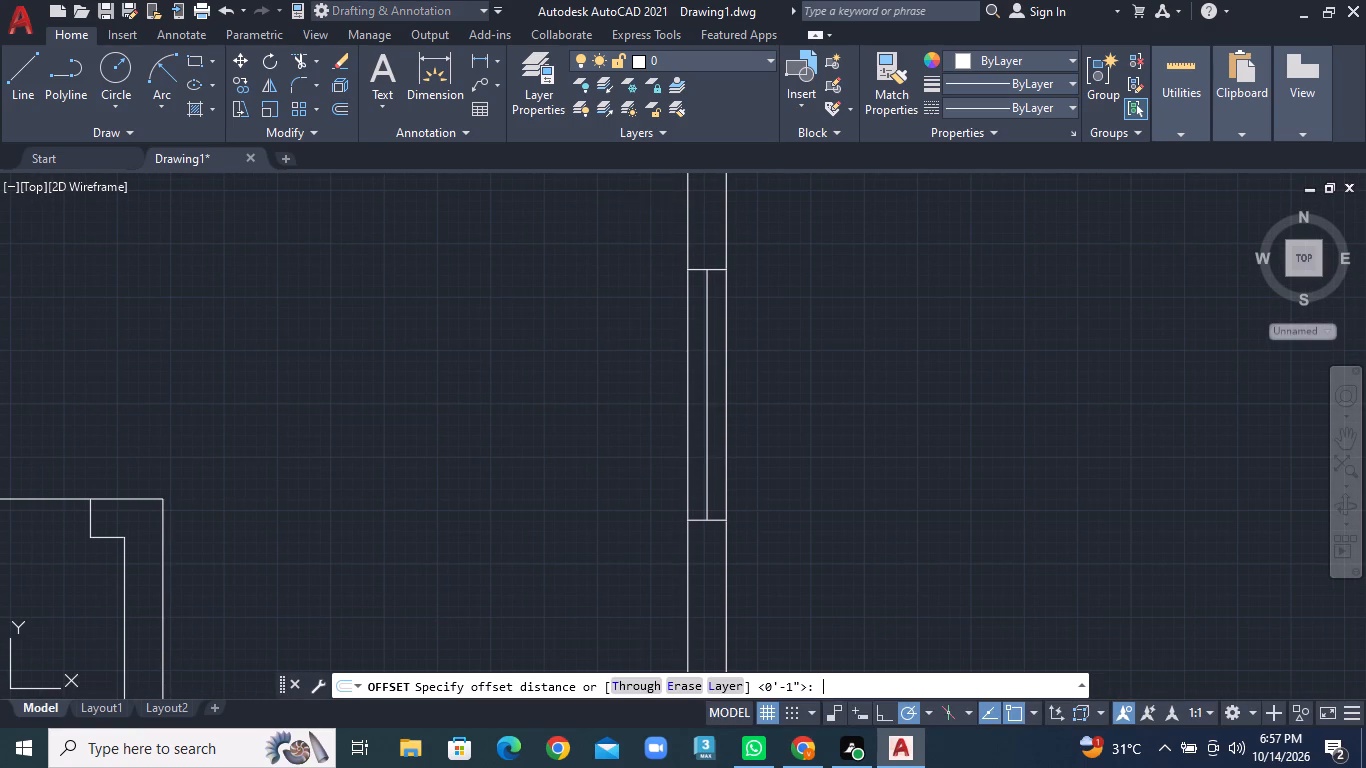
pyautogui.hotkey('shift', '"')
pyautogui.press('Return')
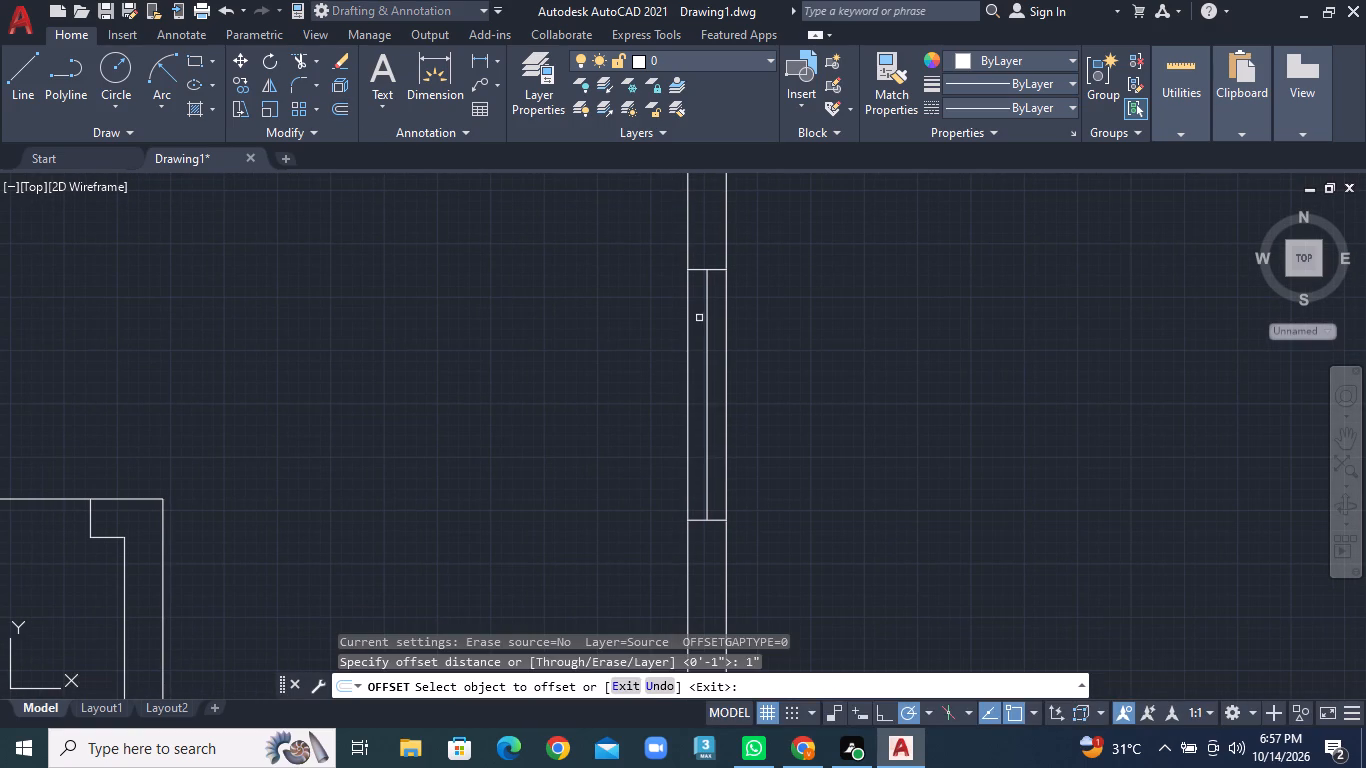
pyautogui.click(707, 311)
pyautogui.click(700, 311)
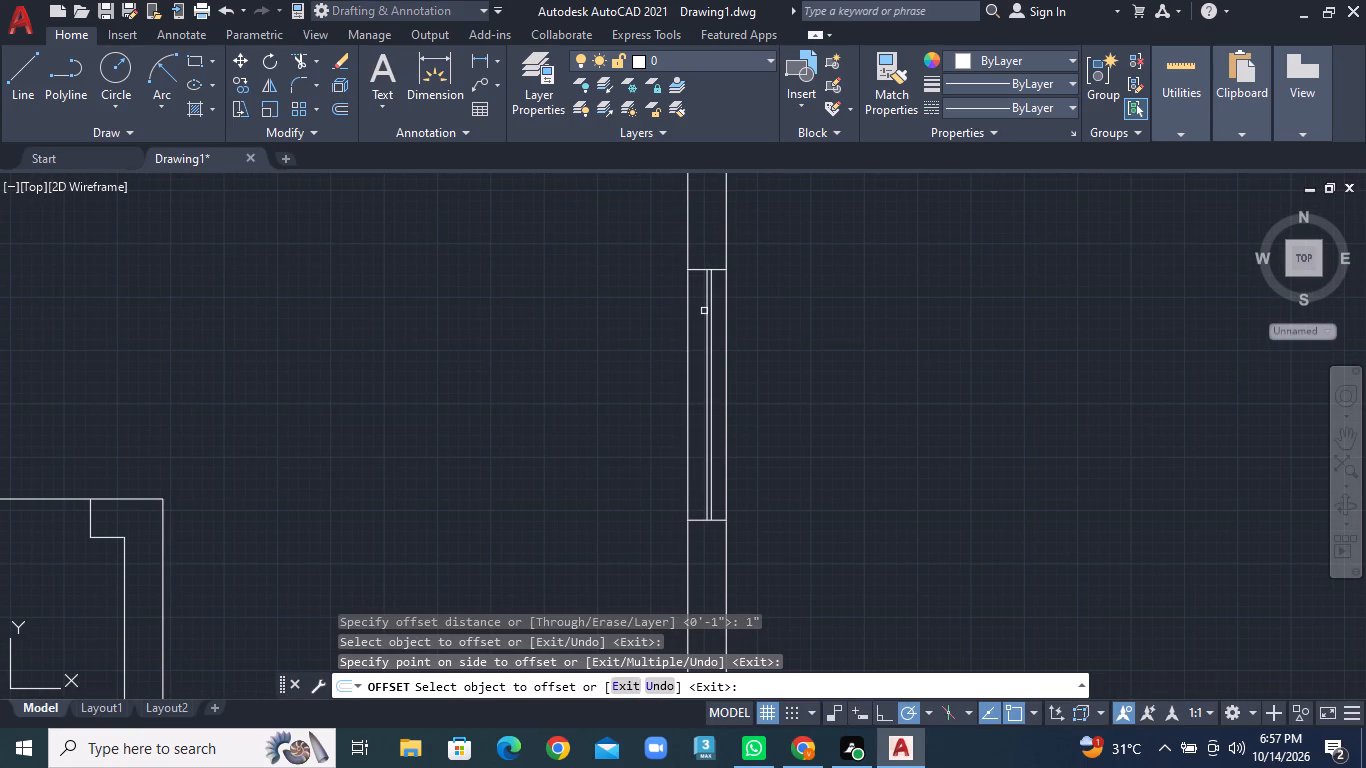
pyautogui.click(705, 308)
pyautogui.click(690, 308)
# Draw a vertical centre line between the midpoints of the two window marks in the second plan's left outer wall.
pyautogui.scroll(-2, 721, 334)
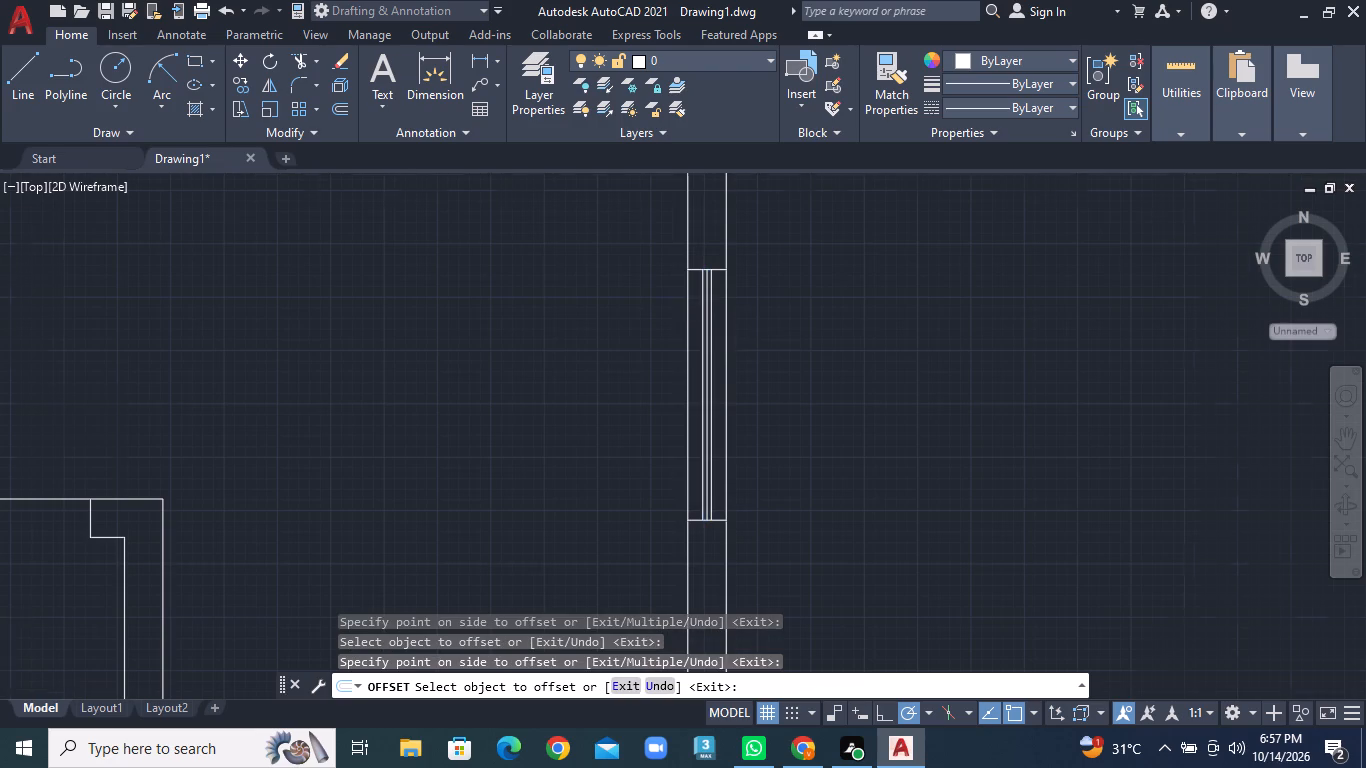
pyautogui.moveTo(465, 445); pyautogui.dragTo(648, 503, button='middle')
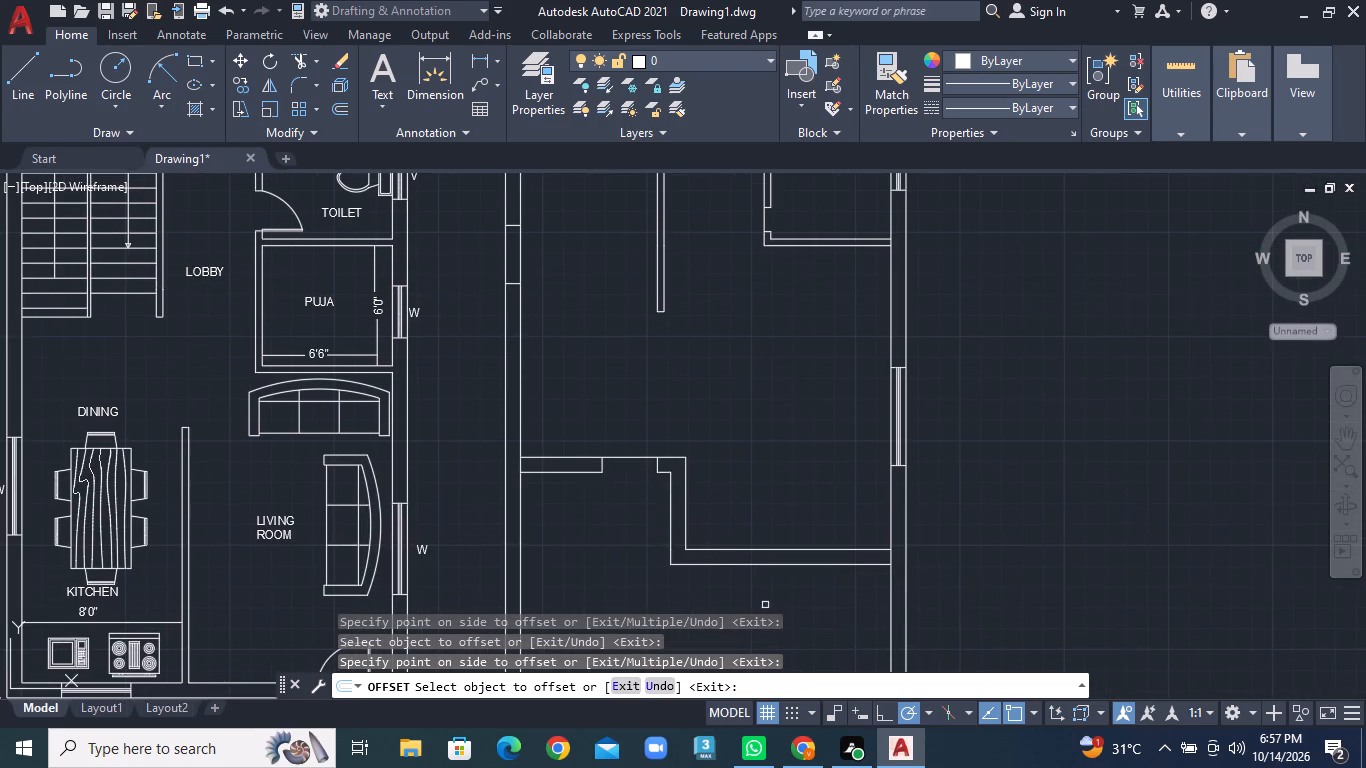
pyautogui.scroll(1, 464, 188)
pyautogui.click(25, 92)
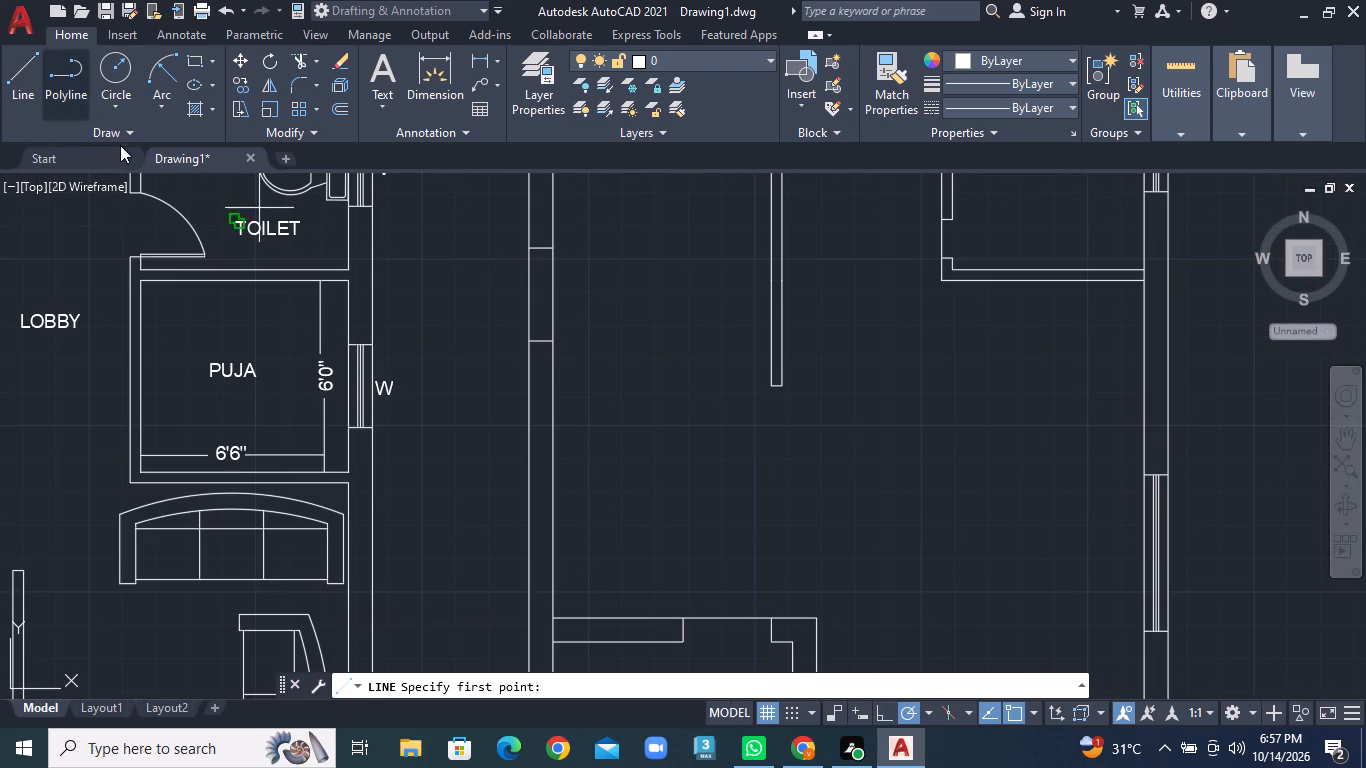
pyautogui.moveTo(312, 288); pyautogui.dragTo(348, 402, button='middle')
pyautogui.scroll(2, 521, 375)
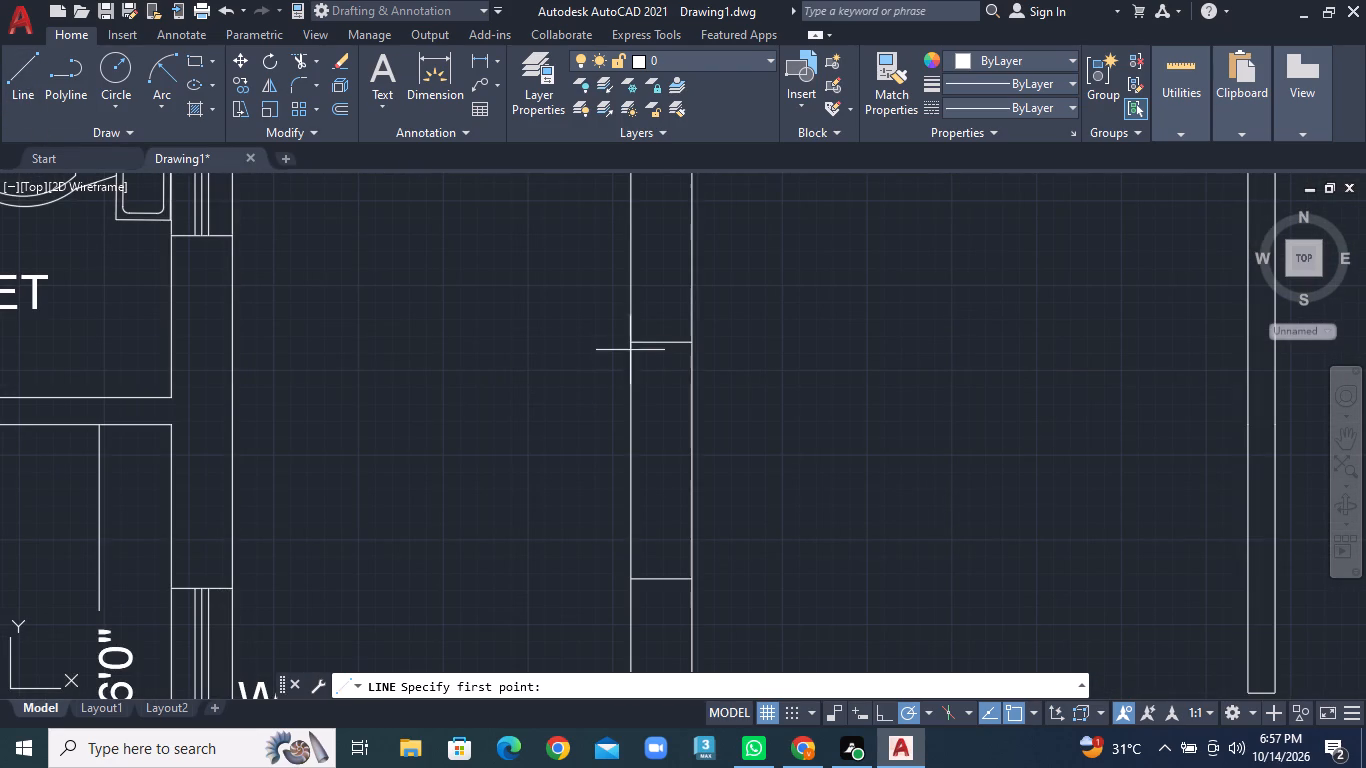
pyautogui.click(661, 344)
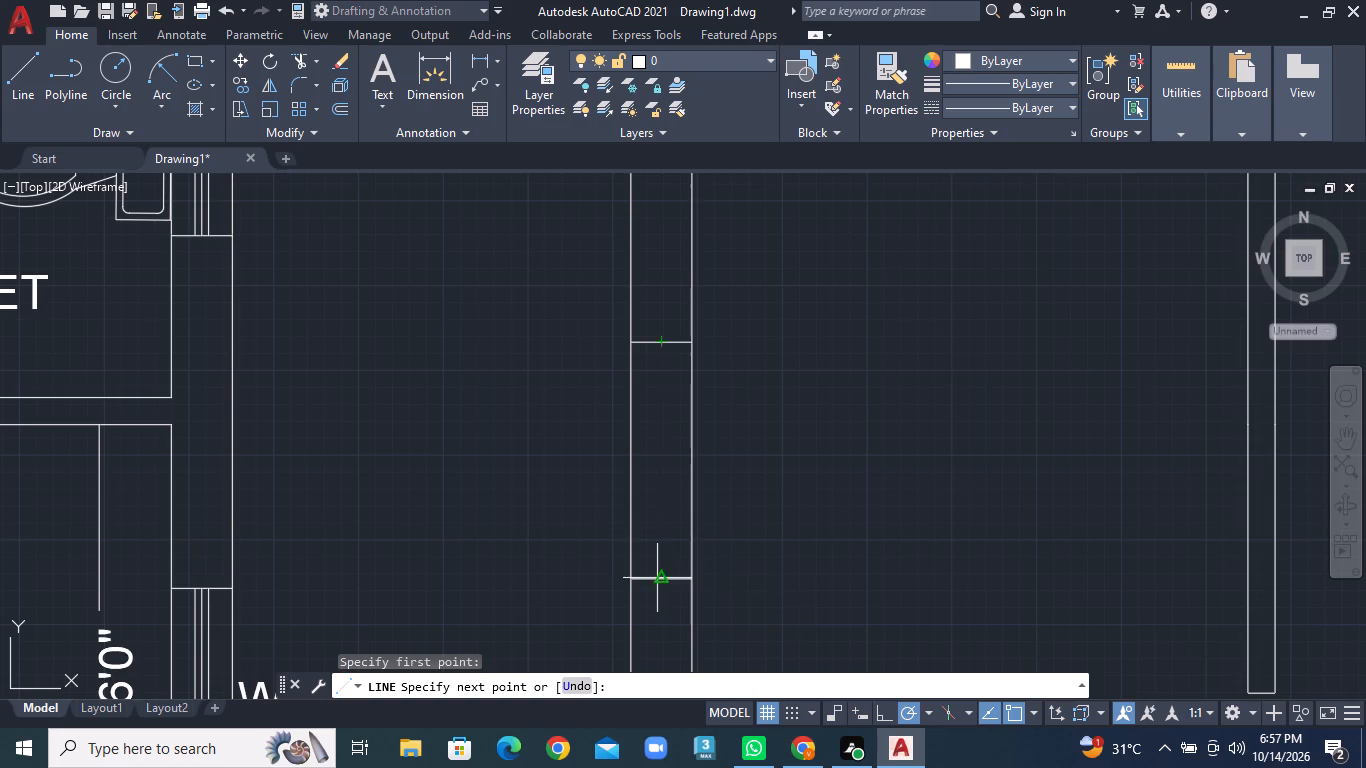
pyautogui.click(657, 579)
pyautogui.rightClick(657, 579)
pyautogui.doubleClick(690, 370)
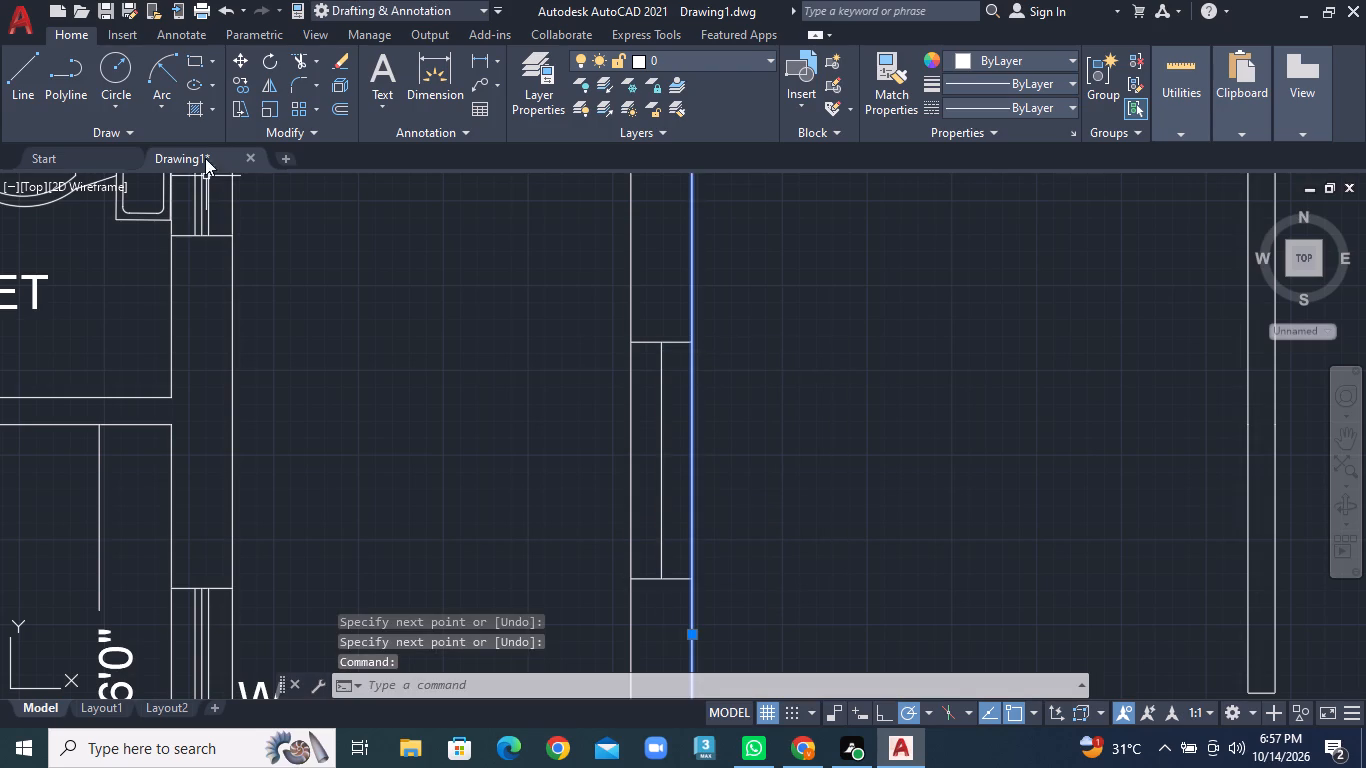
# Offset the left outer wall window's centre line 1" to both sides.
pyautogui.click(348, 104)
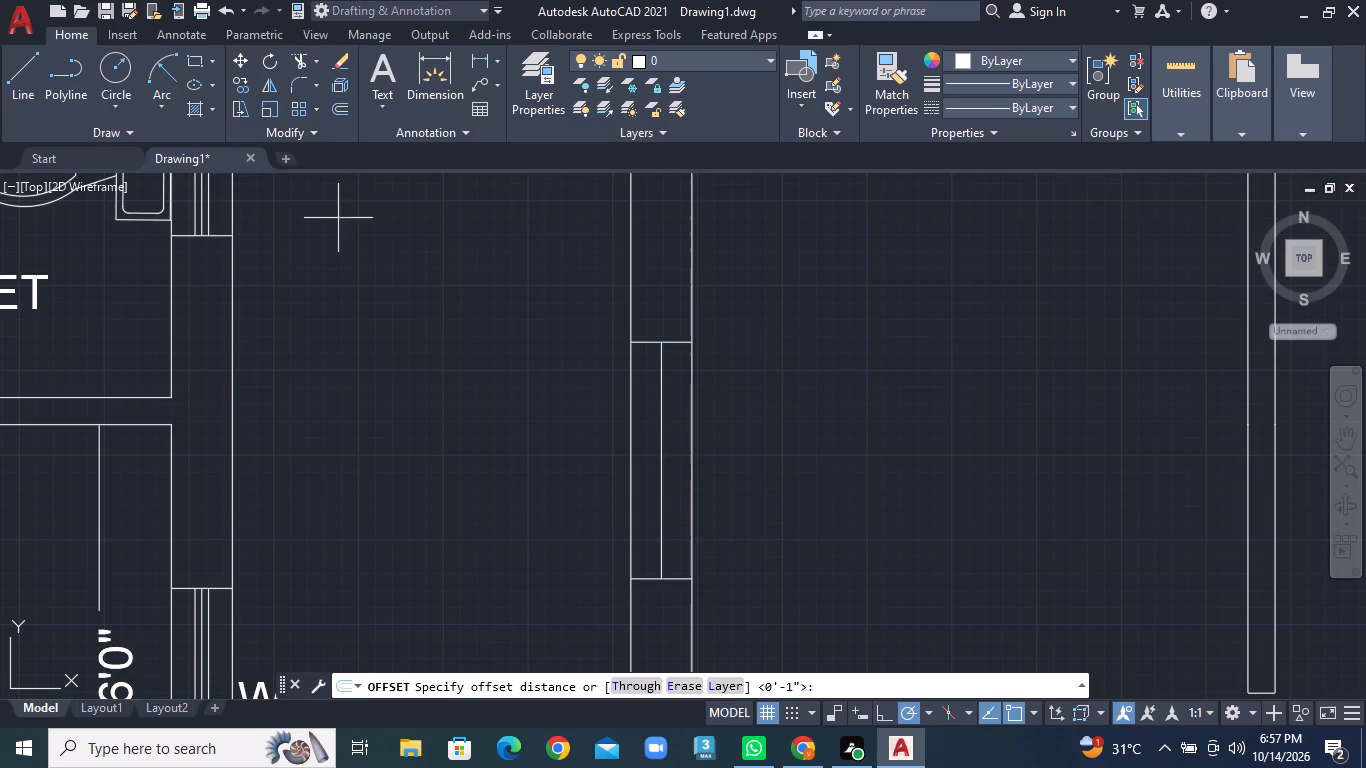
pyautogui.press('1')
pyautogui.hotkey('shift', '"')
pyautogui.press('Return')
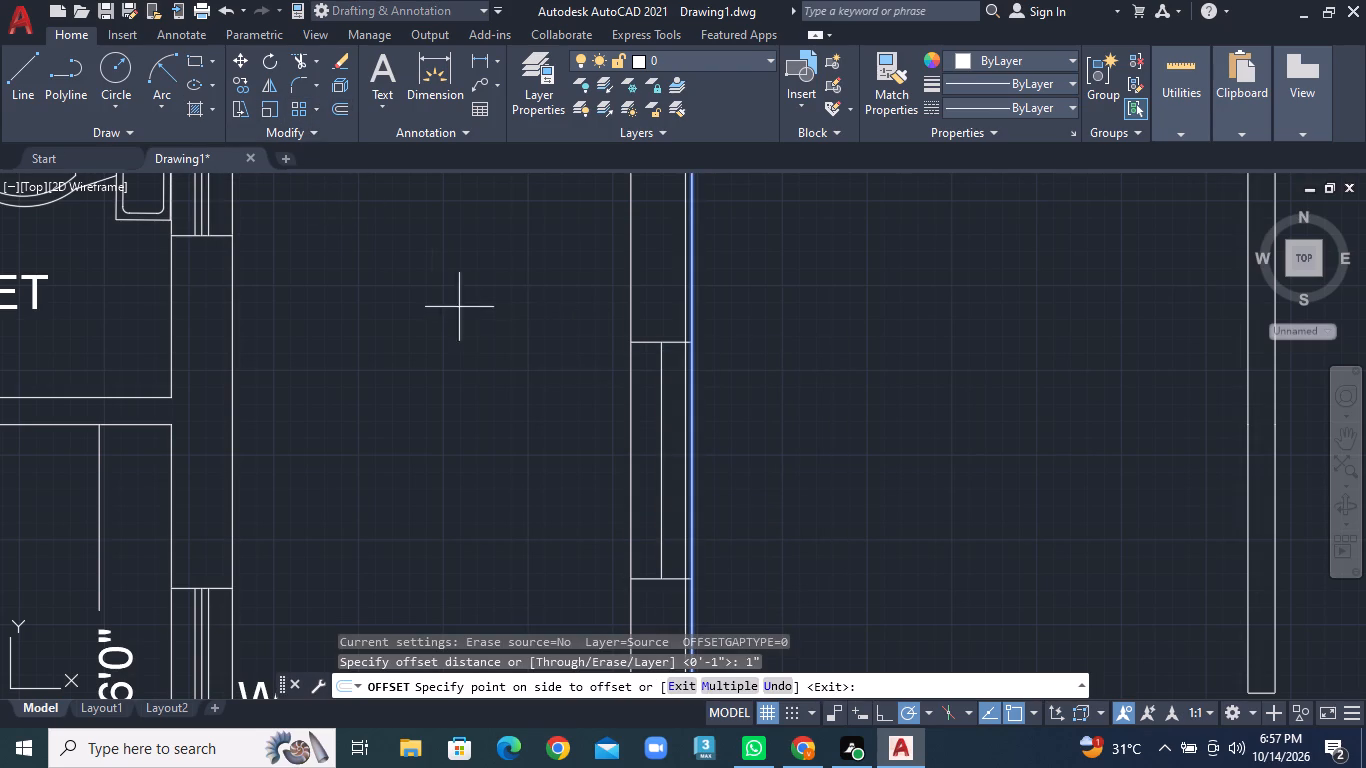
pyautogui.hotkey('ctrl', 'z')
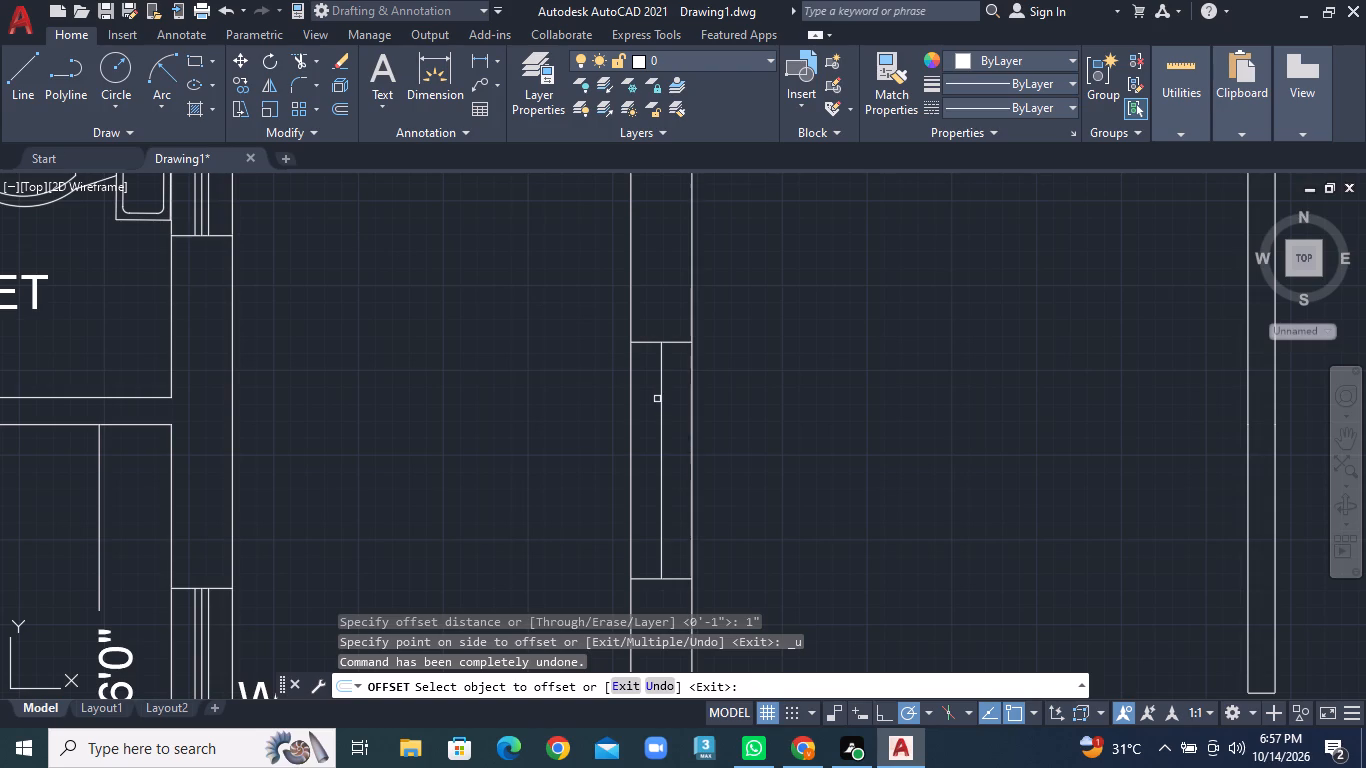
pyautogui.click(662, 386)
pyautogui.click(642, 386)
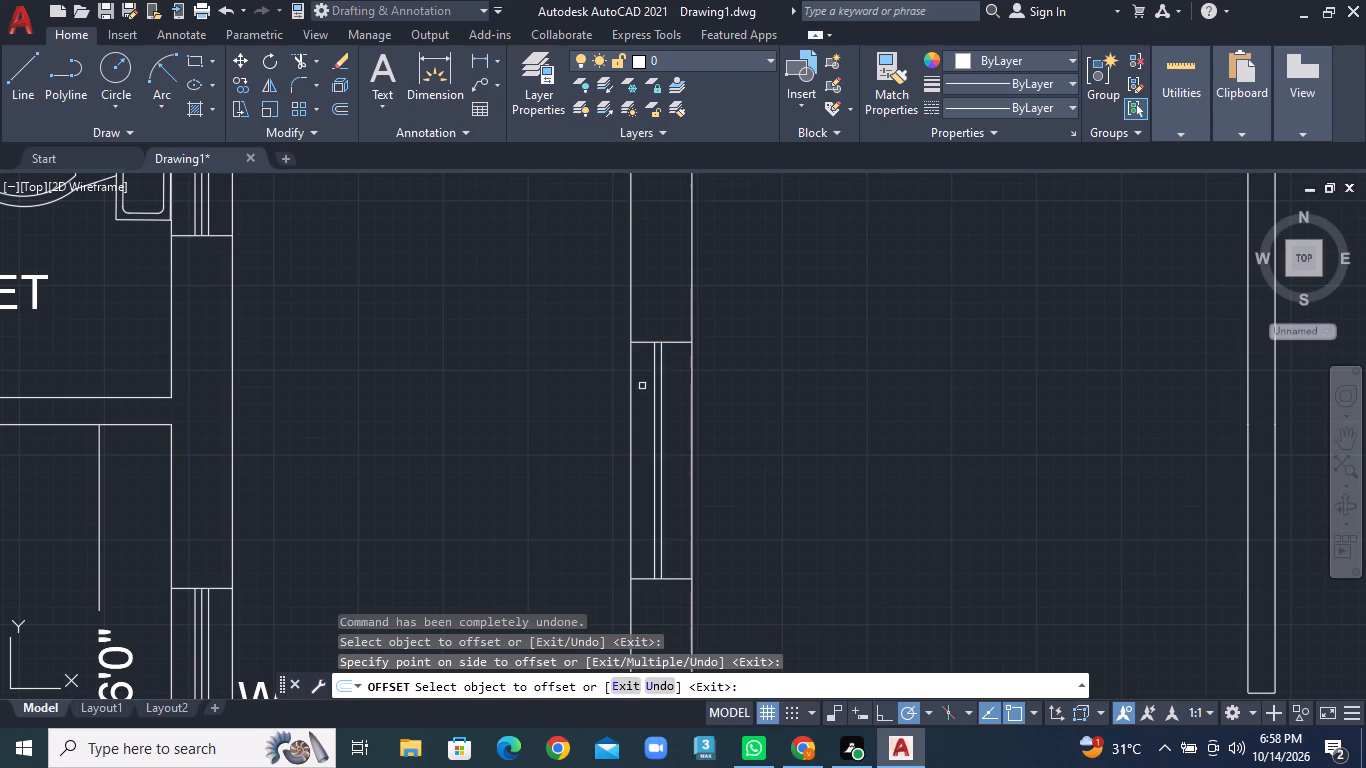
pyautogui.click(662, 386)
pyautogui.click(673, 386)
# Trim the overlapping lines where the upper and lower partition walls meet the horizontal wall beside the door opening.
pyautogui.scroll(-4, 676, 398)
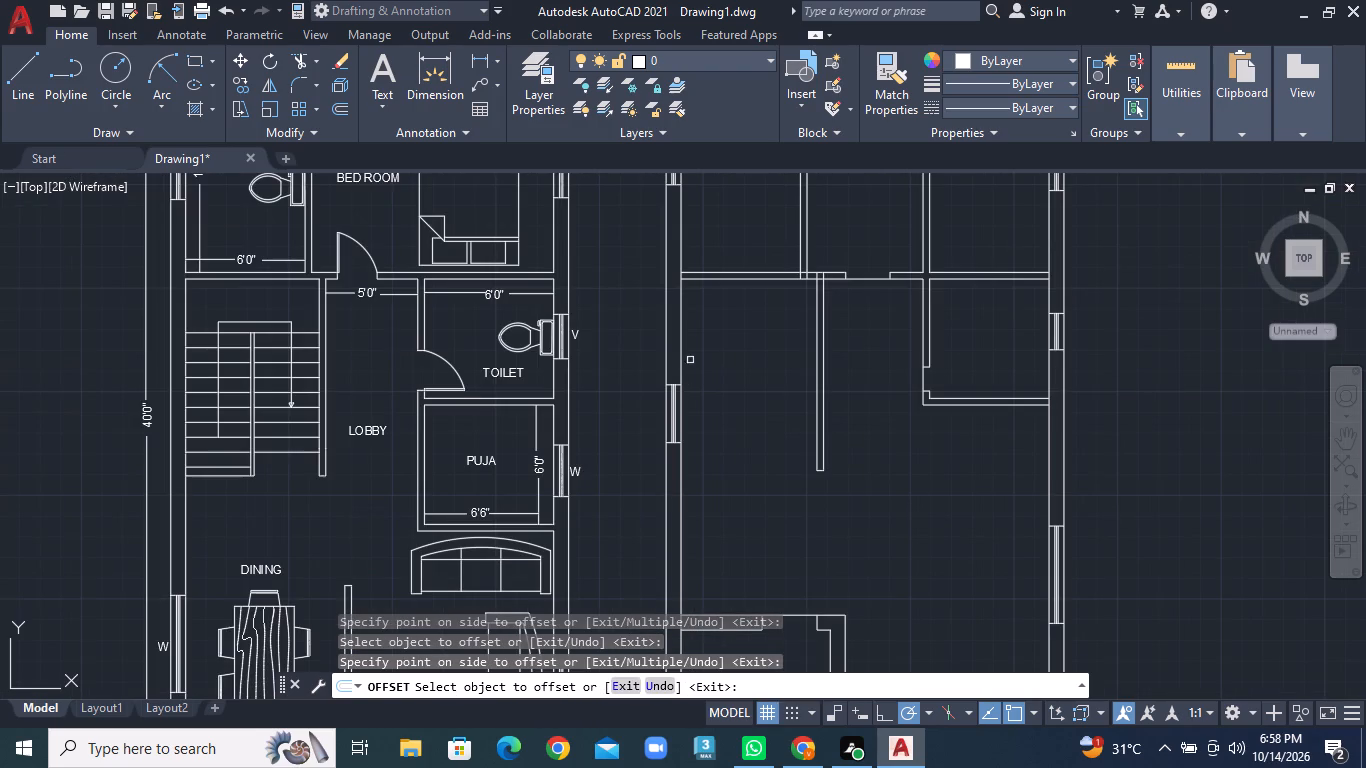
pyautogui.moveTo(730, 465); pyautogui.dragTo(413, 449, button='middle')
pyautogui.middleClick(413, 449)
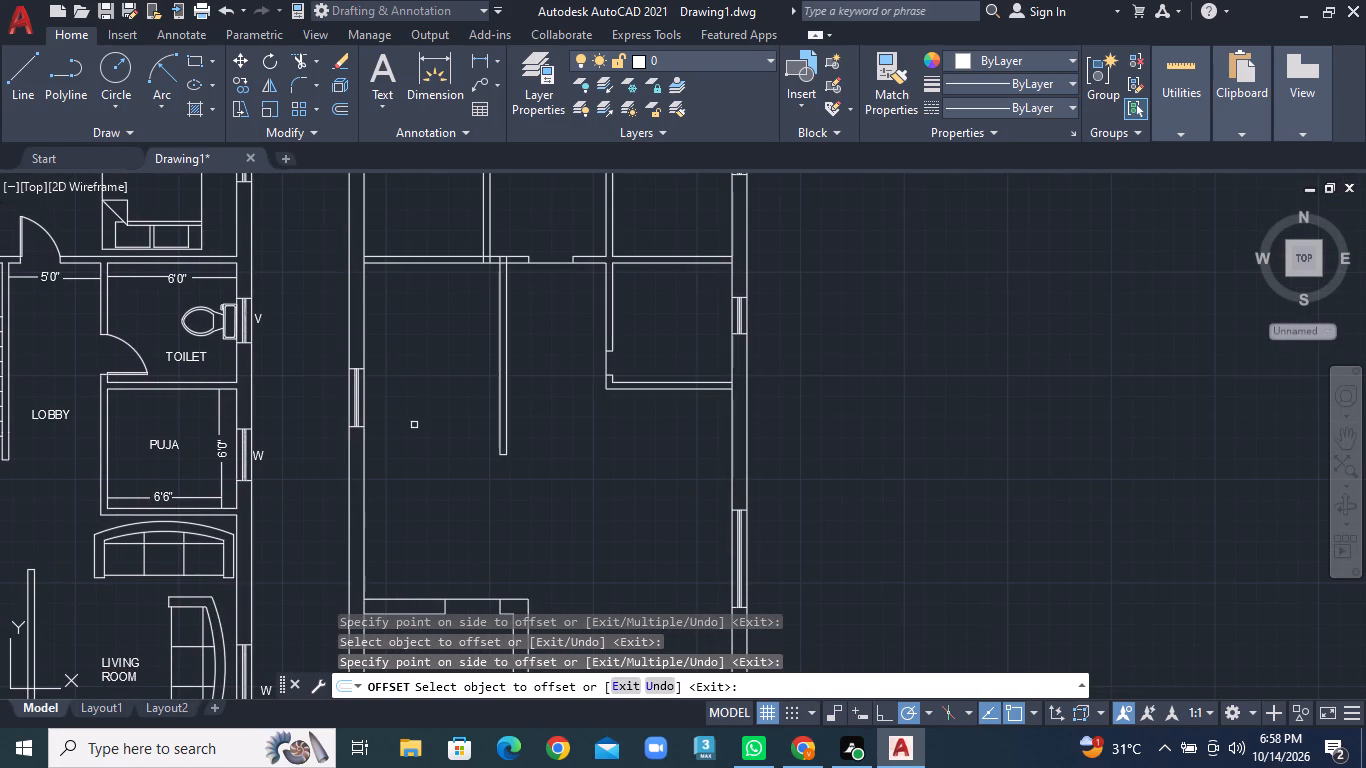
pyautogui.scroll(2, 510, 267)
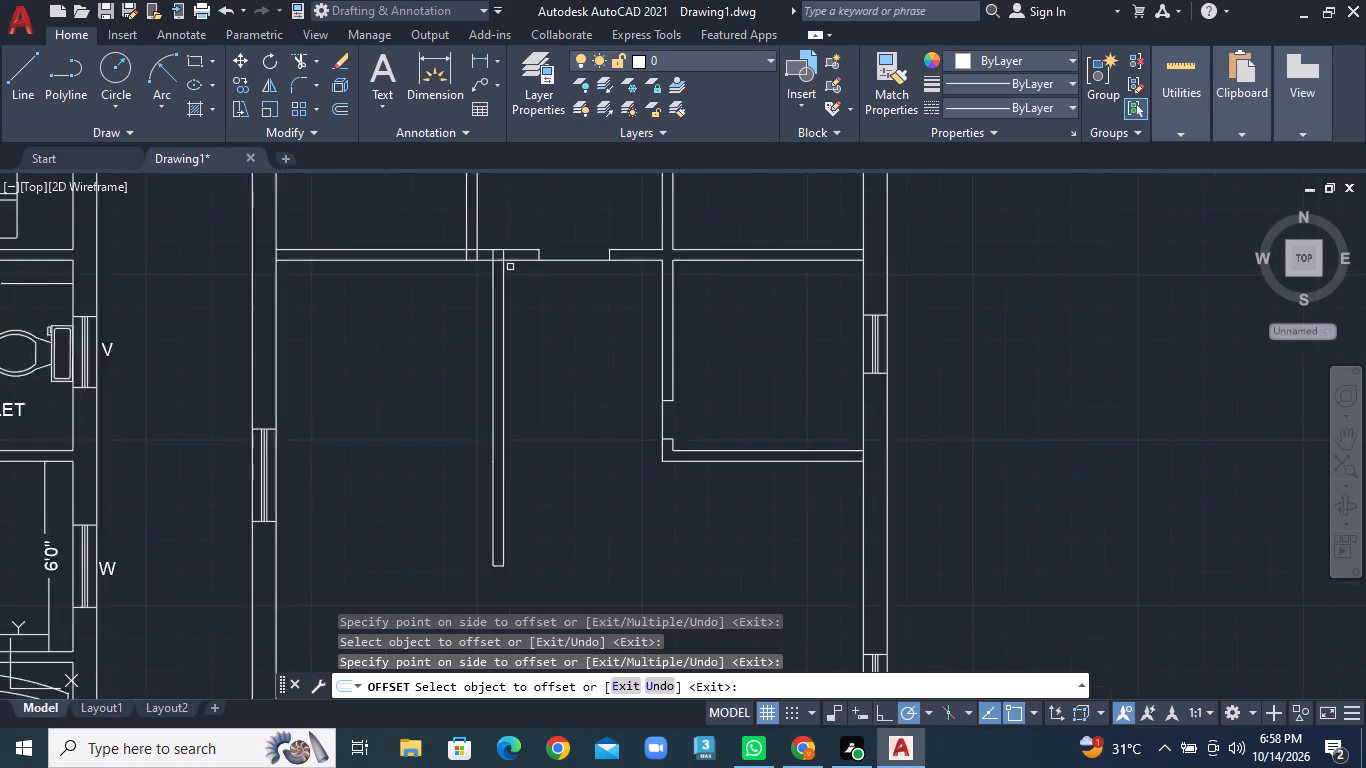
pyautogui.moveTo(497, 267); pyautogui.dragTo(502, 405, button='middle')
pyautogui.scroll(2, 491, 335)
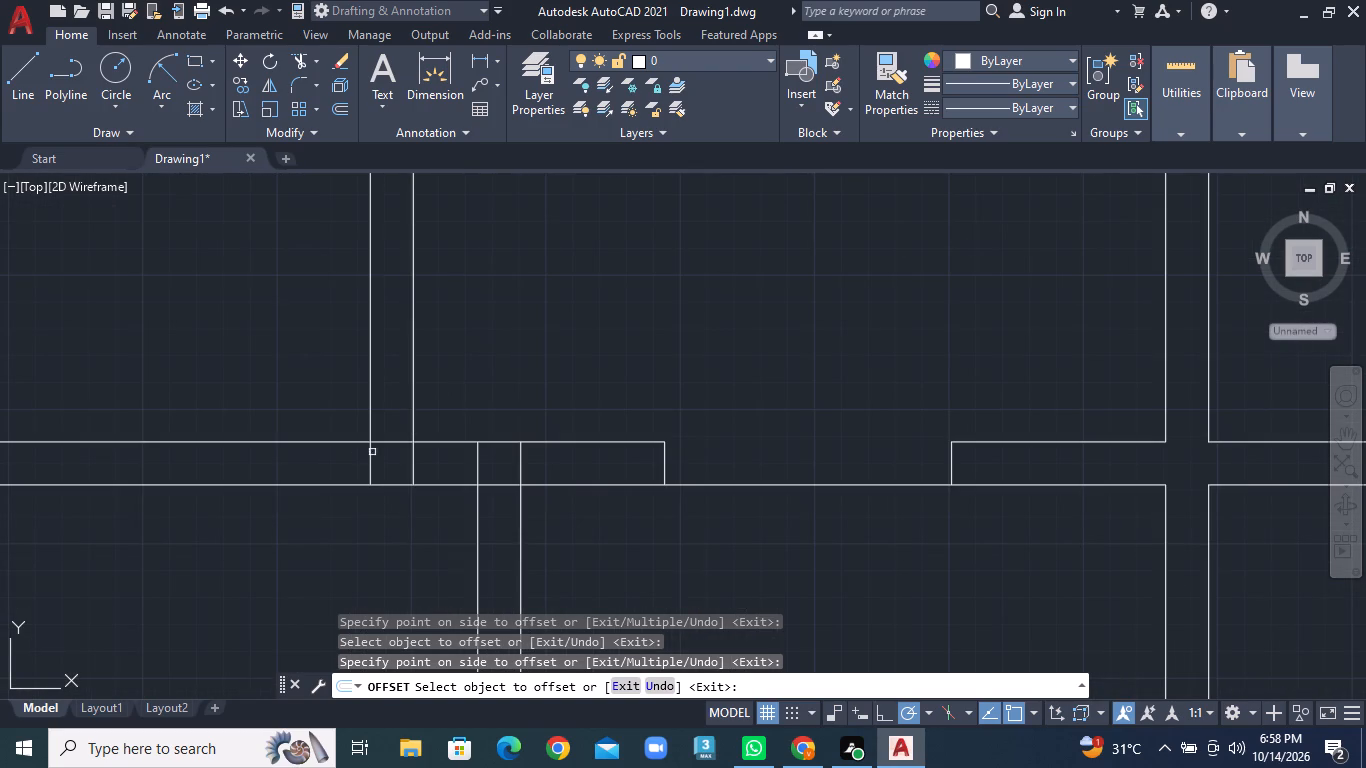
pyautogui.click(340, 456)
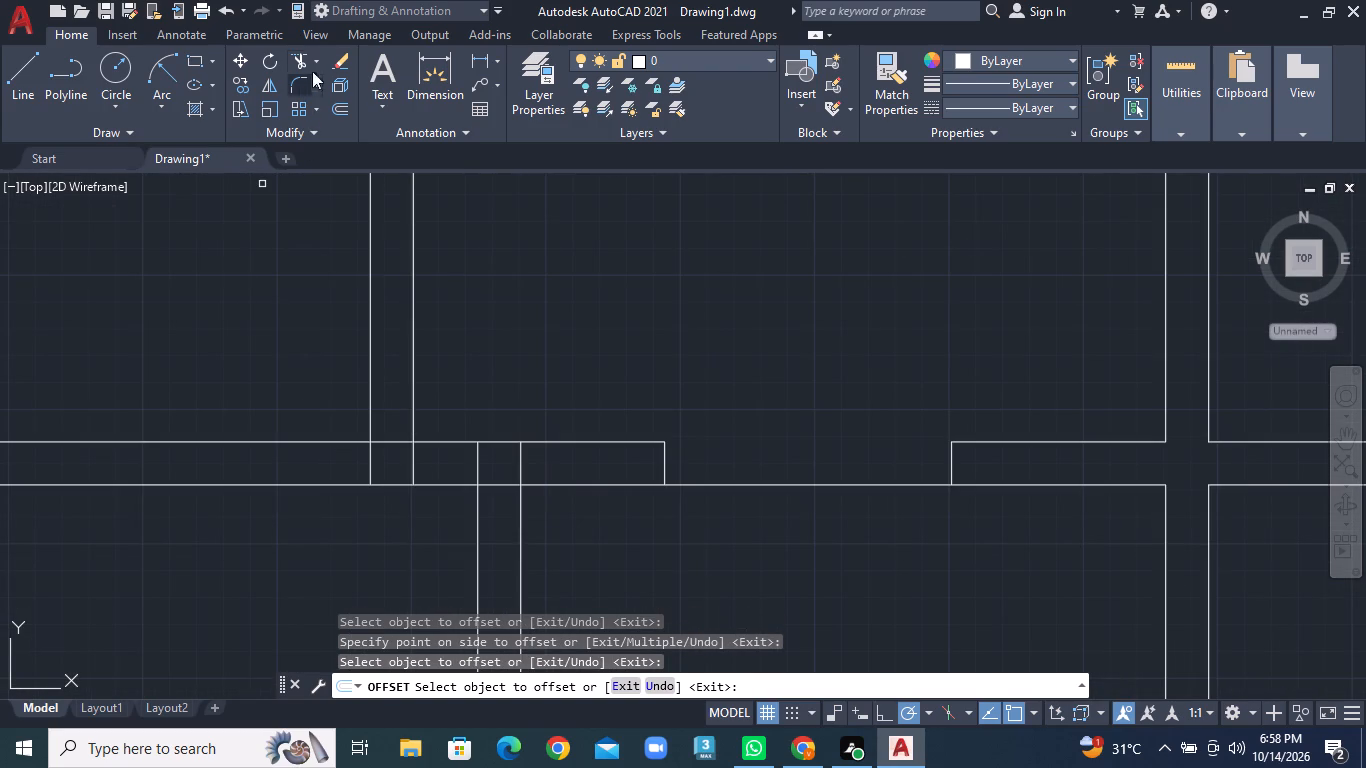
pyautogui.click(318, 60)
pyautogui.click(327, 82)
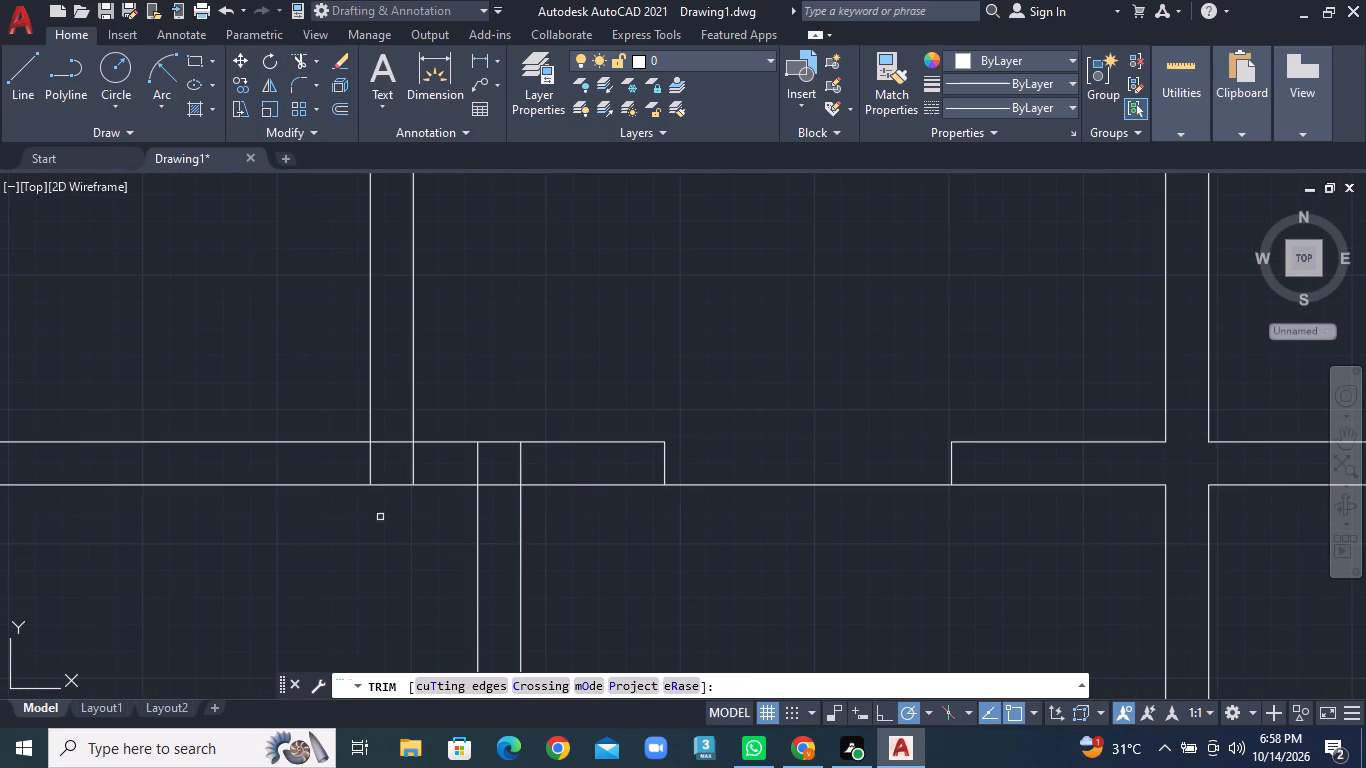
pyautogui.click(347, 463)
pyautogui.click(569, 466)
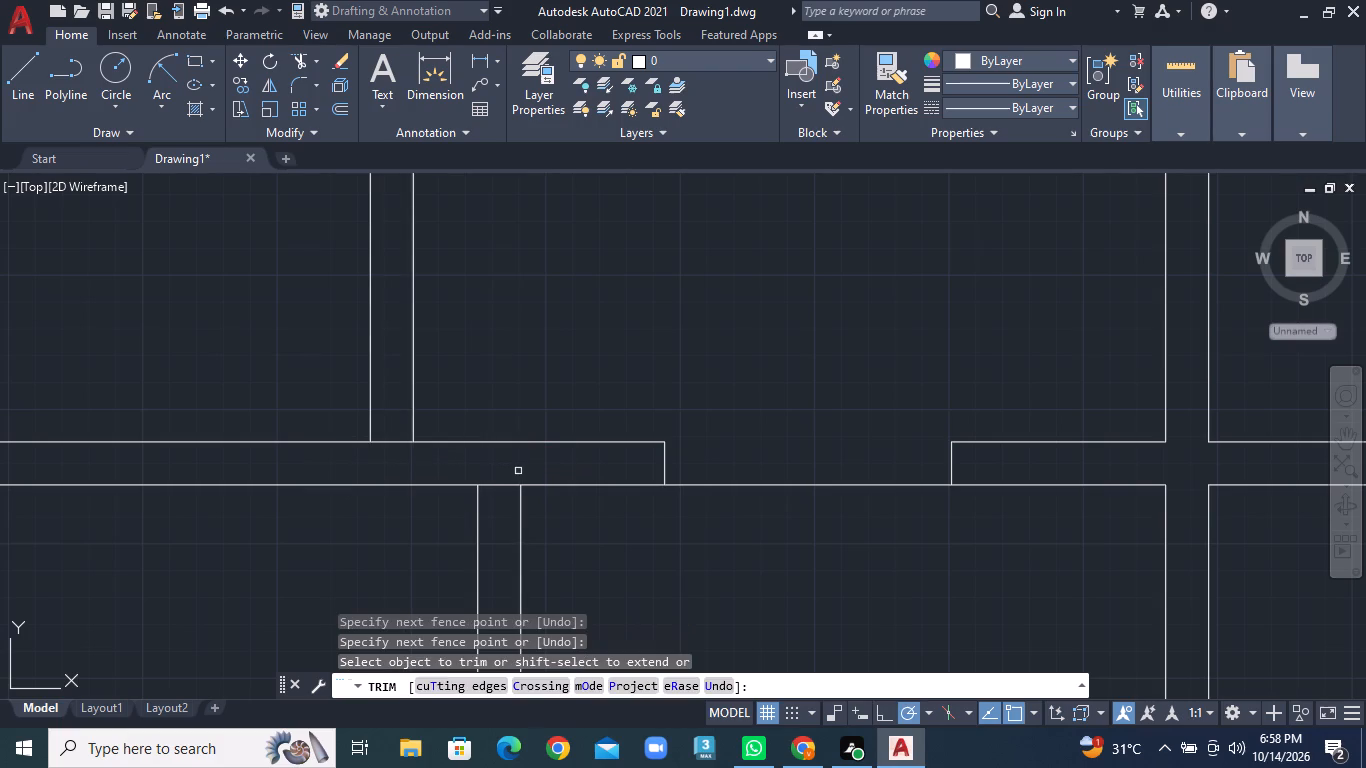
pyautogui.click(493, 477)
pyautogui.click(496, 509)
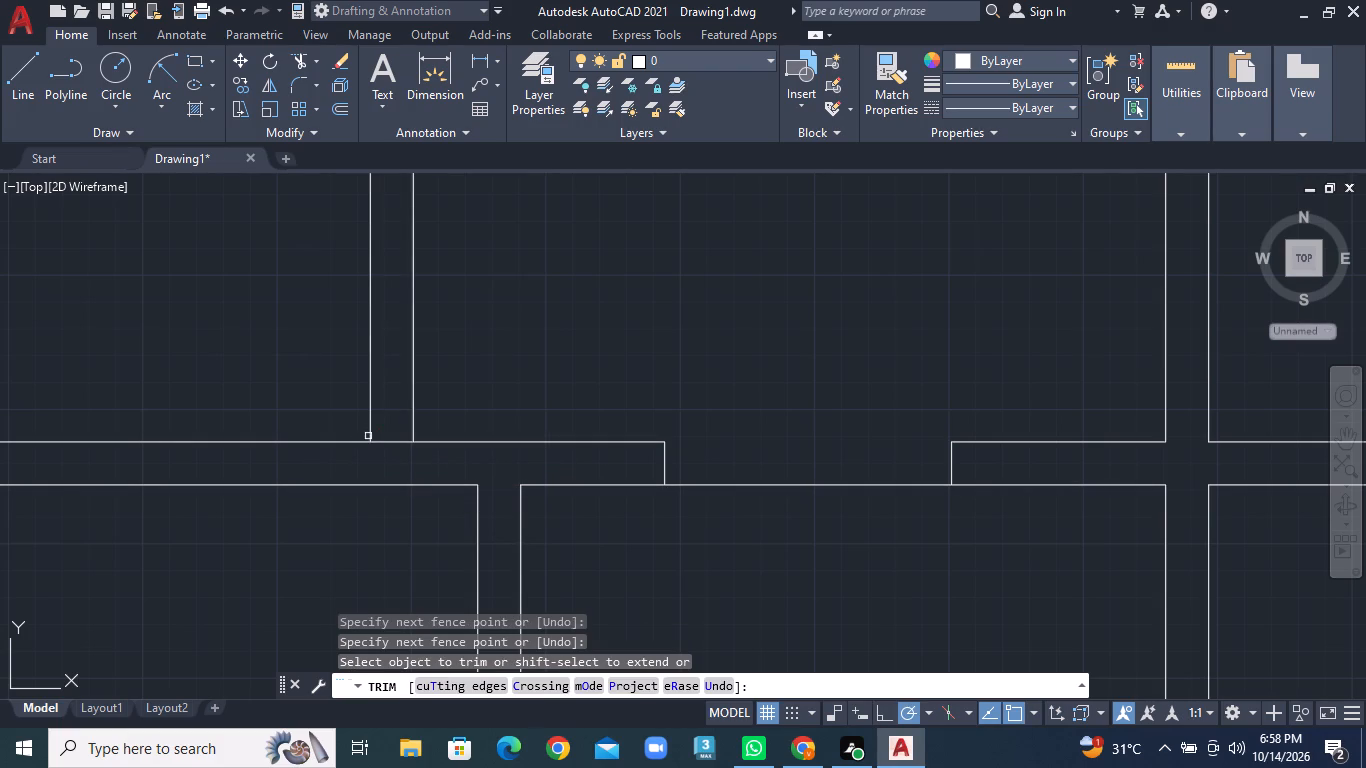
pyautogui.click(378, 440)
# Draw a 2' by 1" door leaf rising vertically from the left jamb's upper corner at the horizontal wall's door opening.
pyautogui.scroll(-1, 383, 442)
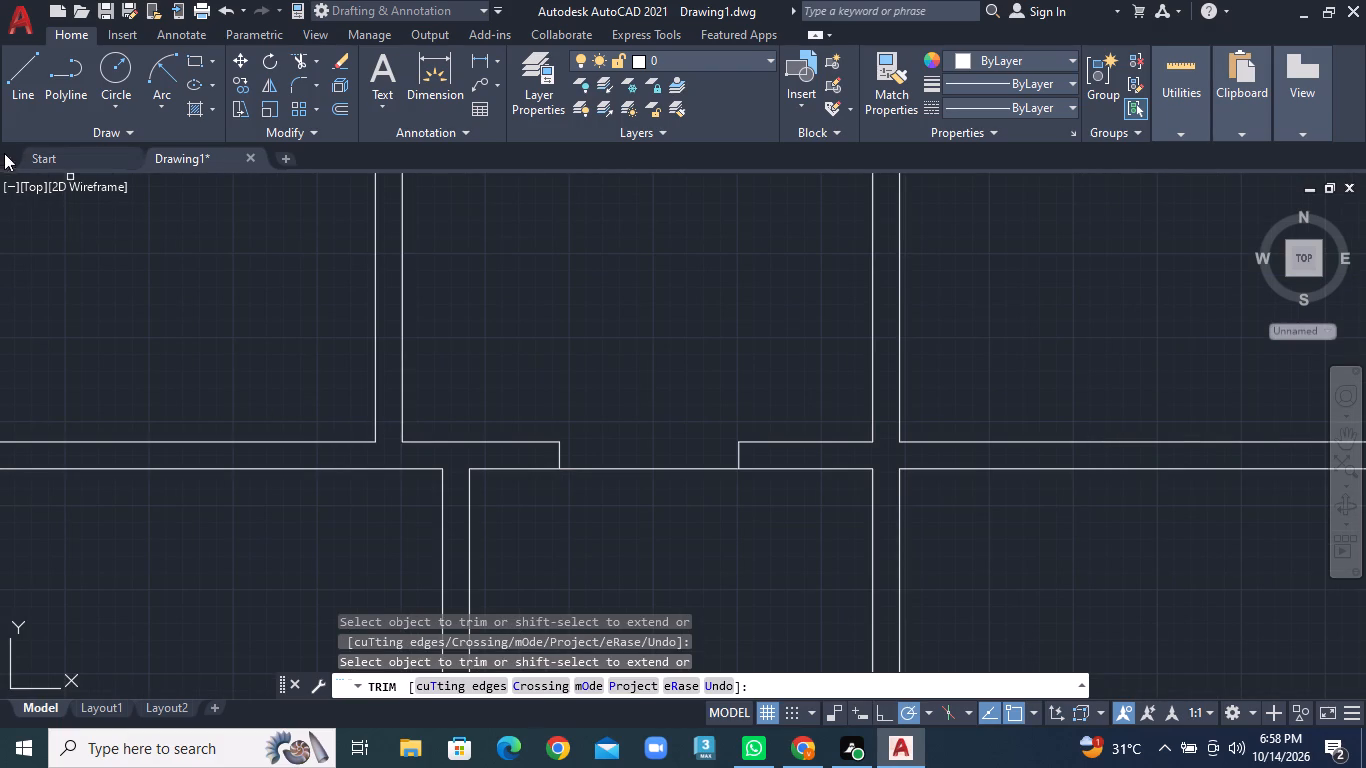
pyautogui.click(13, 98)
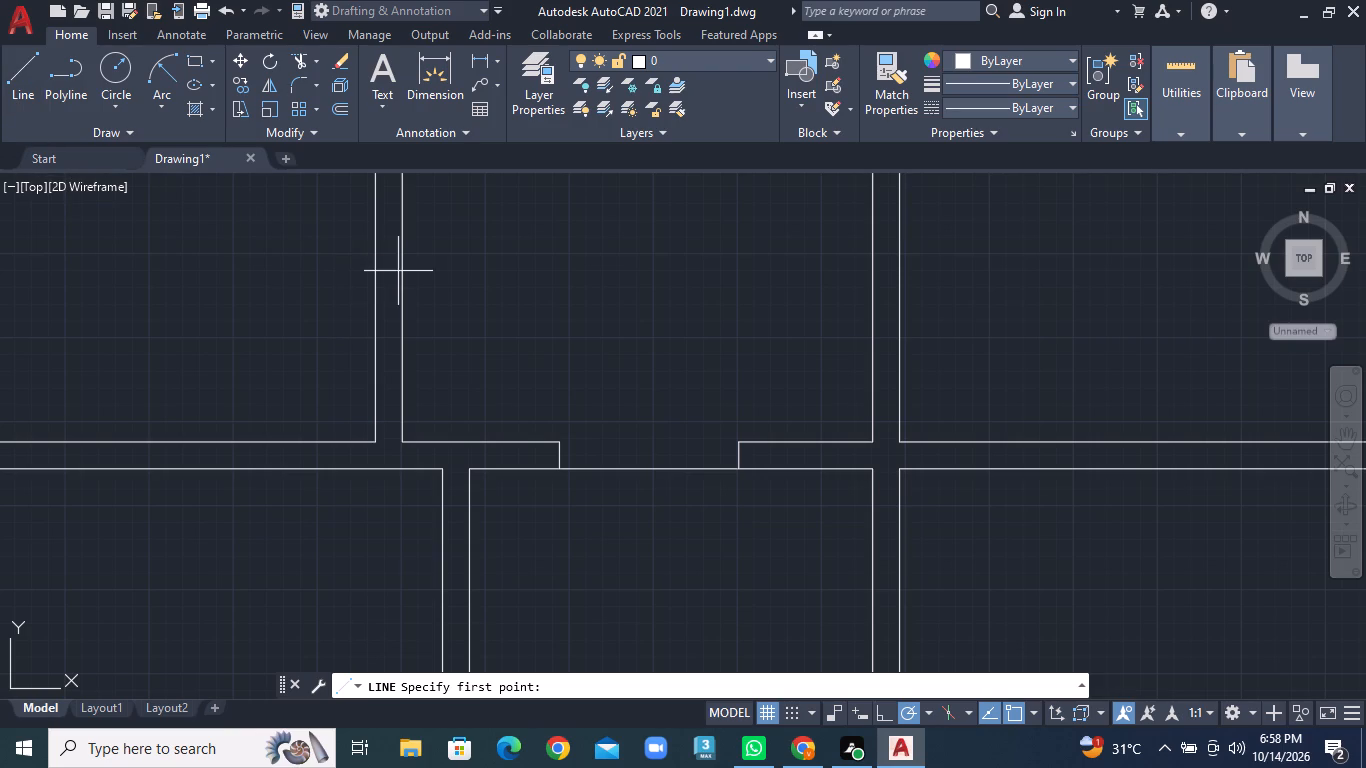
pyautogui.click(559, 439)
pyautogui.press('2')
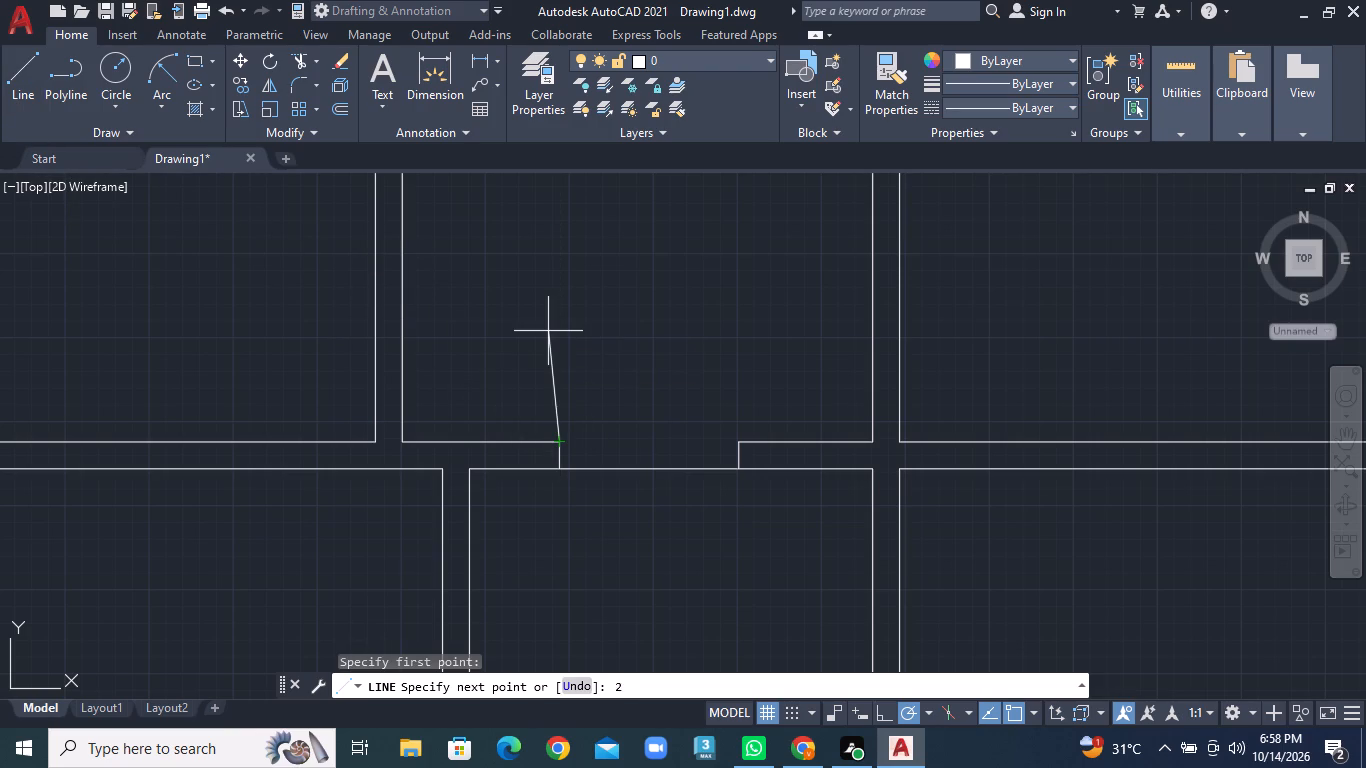
pyautogui.press("'")
pyautogui.press('Return')
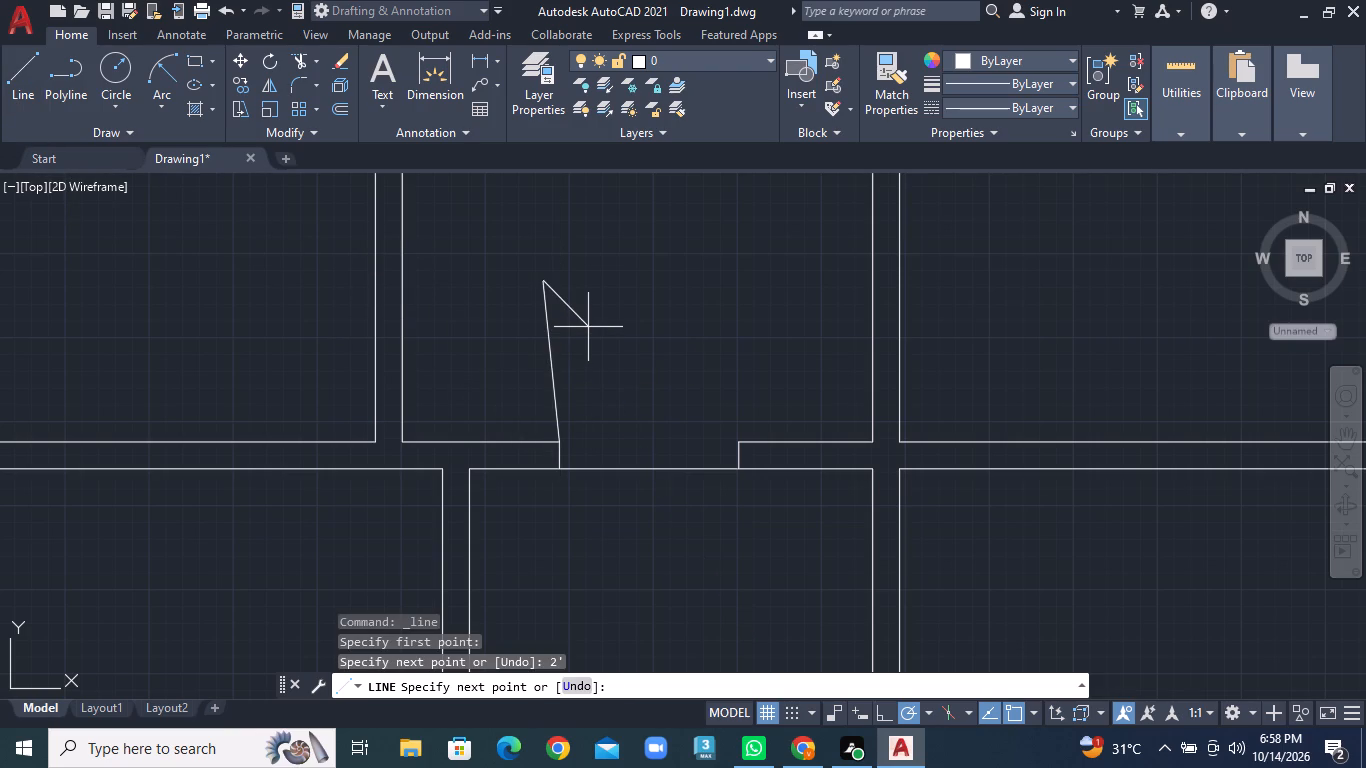
pyautogui.hotkey('ctrl', 'z')
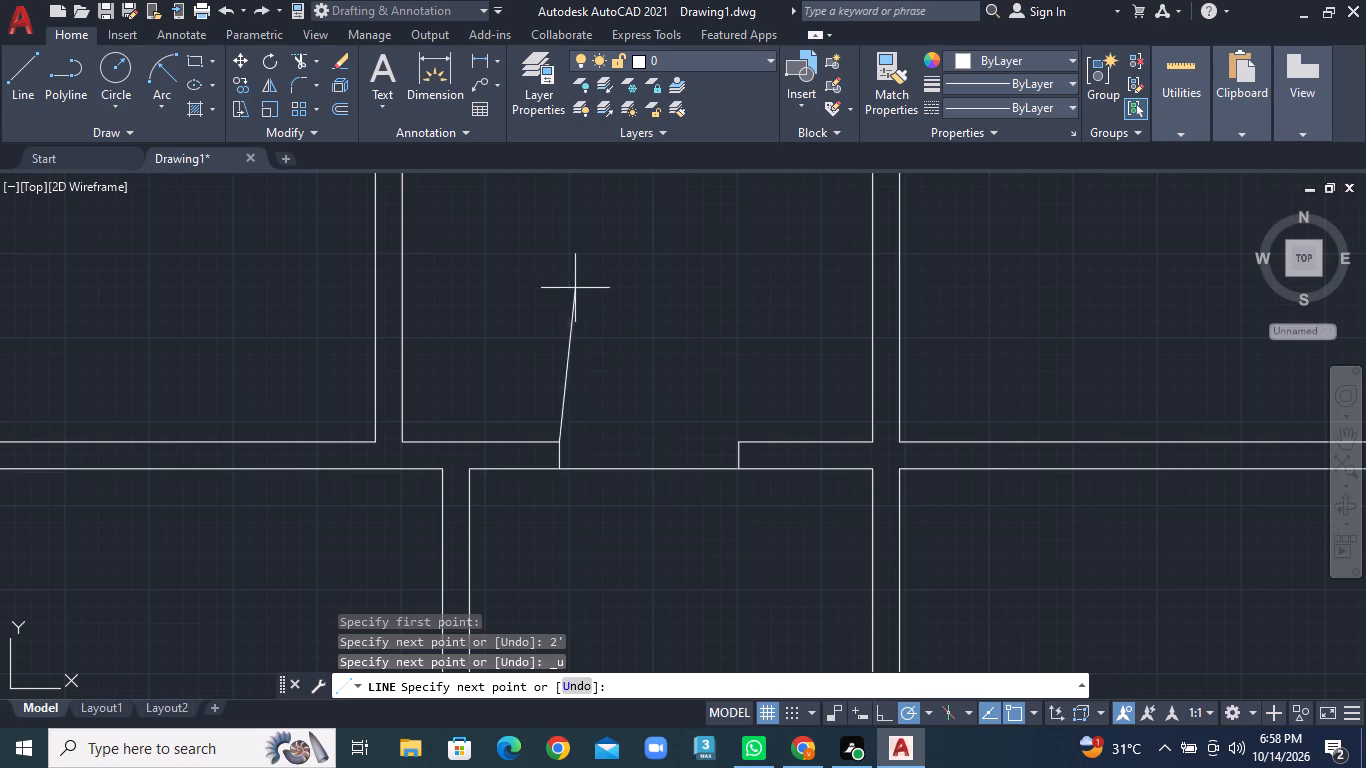
pyautogui.write("2'")
pyautogui.press('Return')
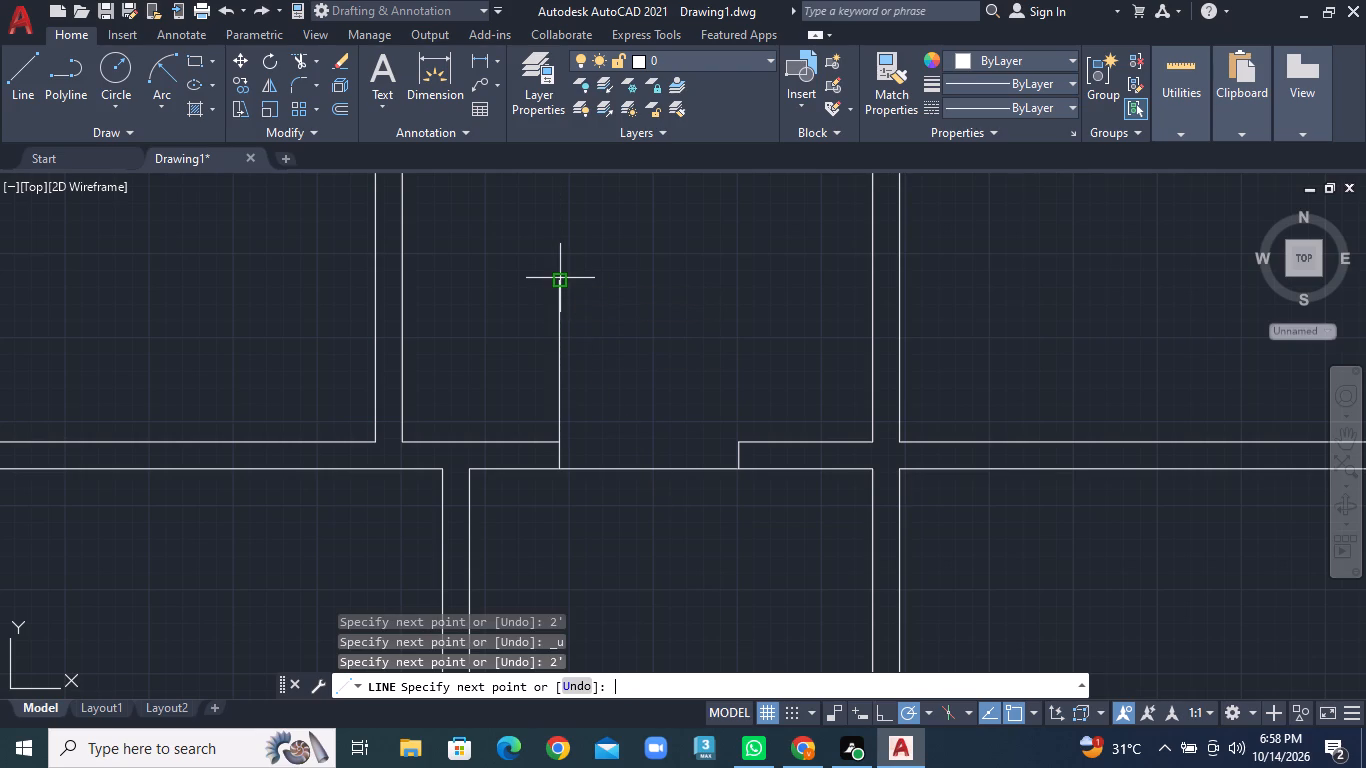
pyautogui.write('1"')
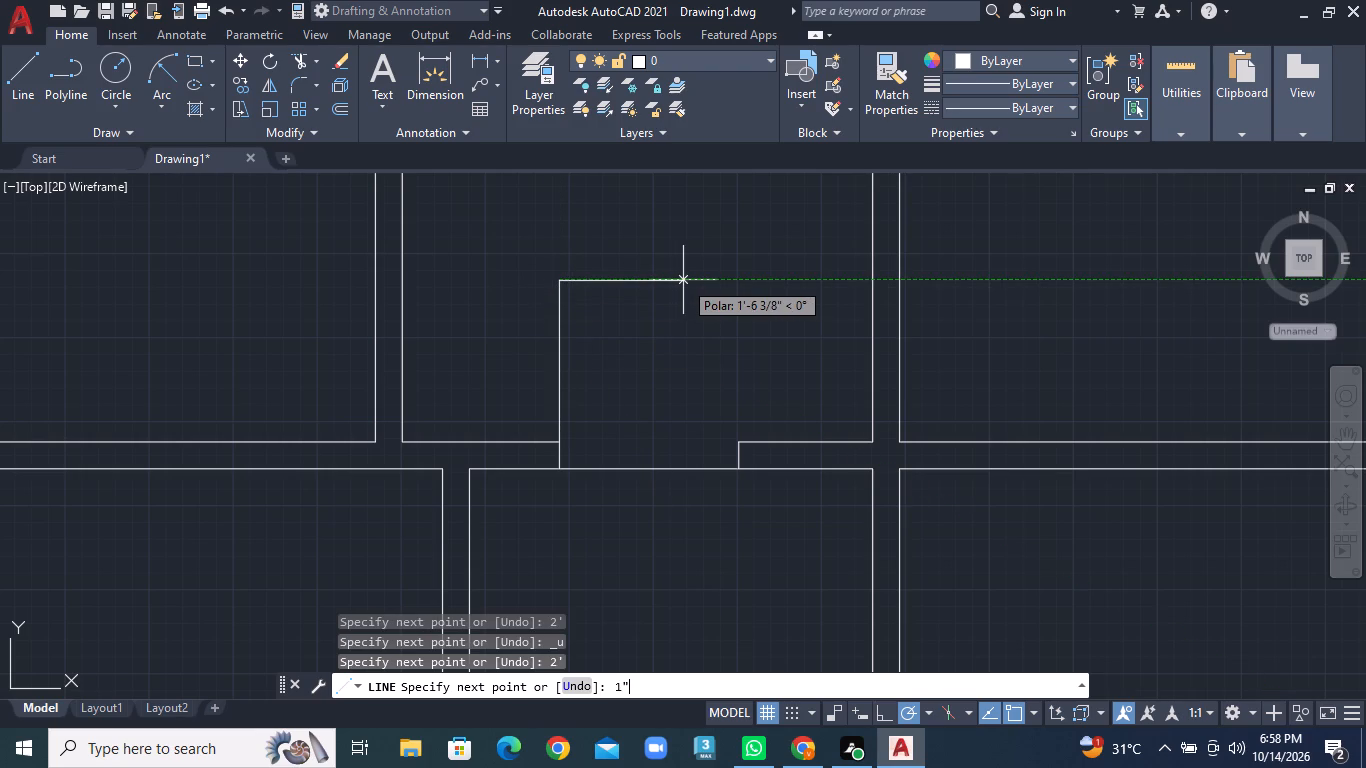
pyautogui.press('Return')
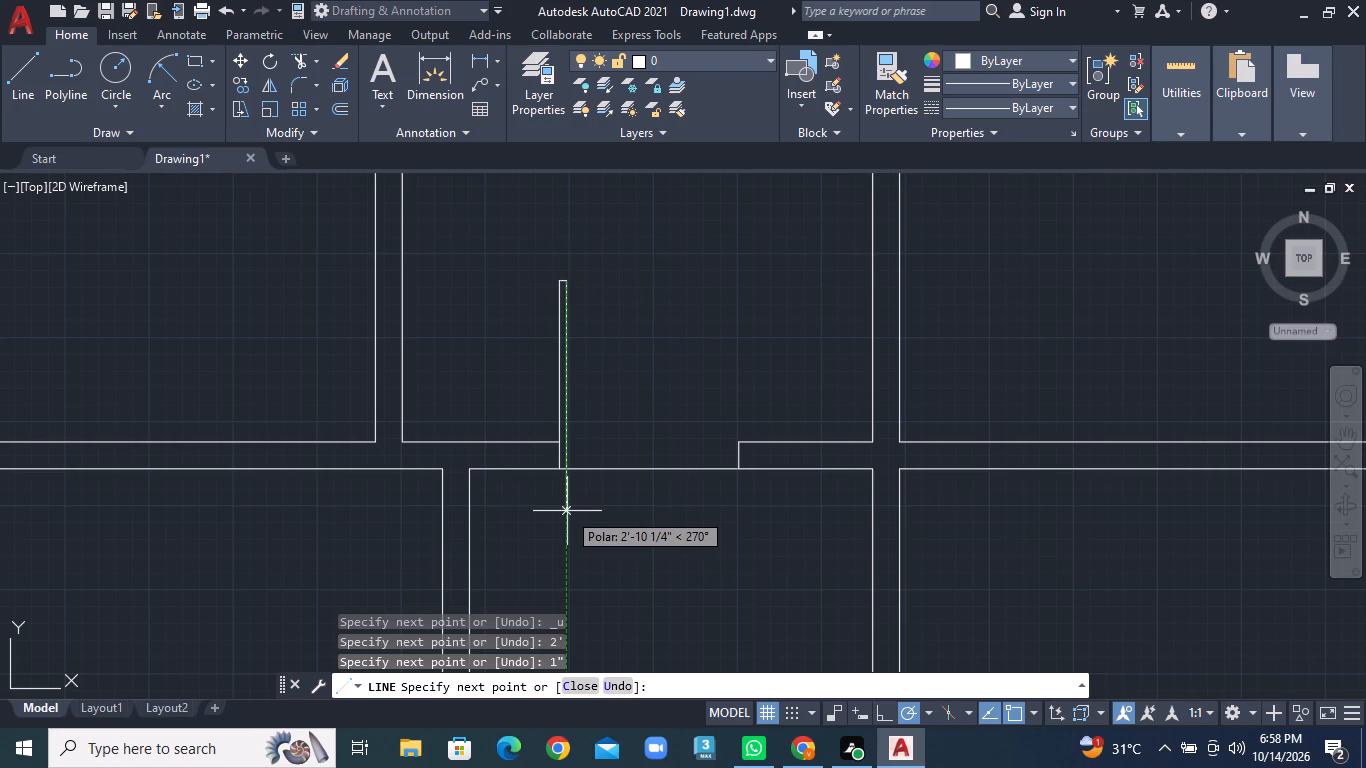
pyautogui.write("2'")
pyautogui.press('Return')
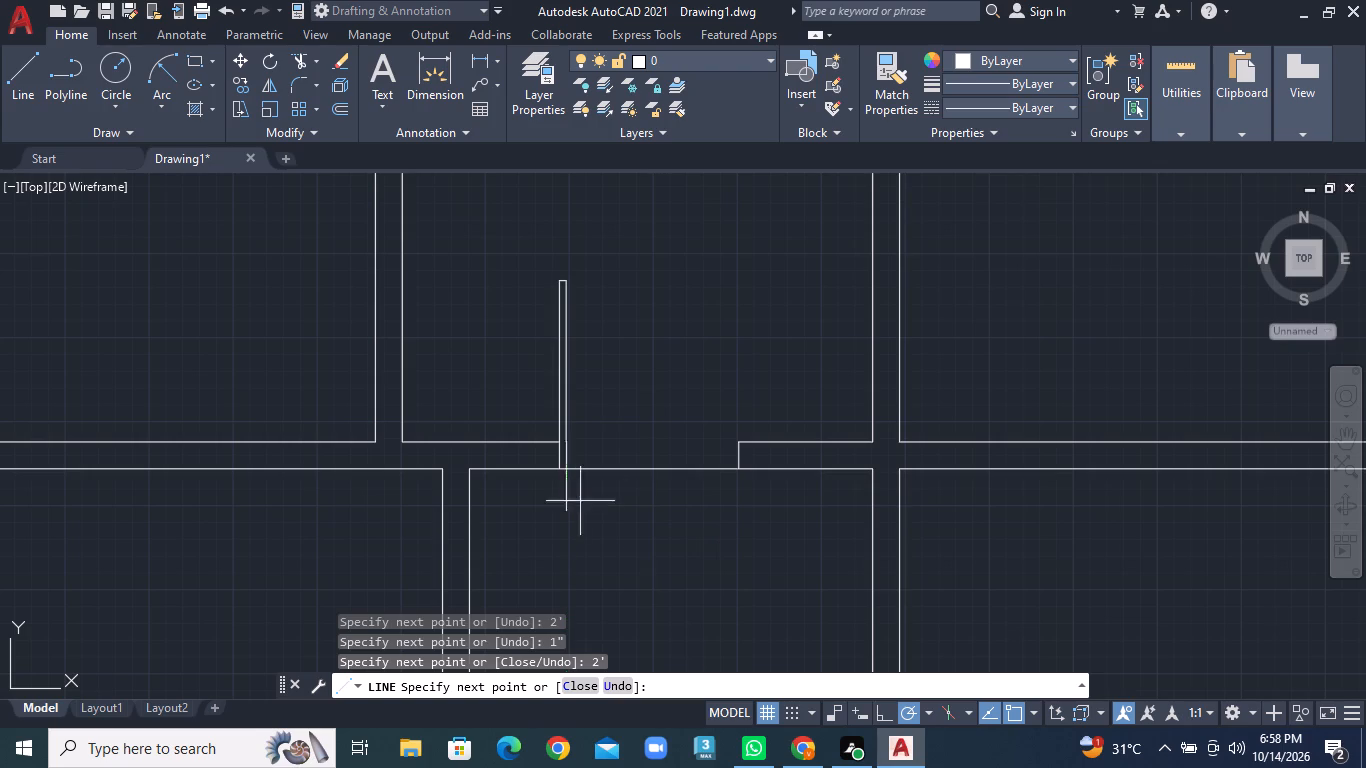
pyautogui.click(554, 437)
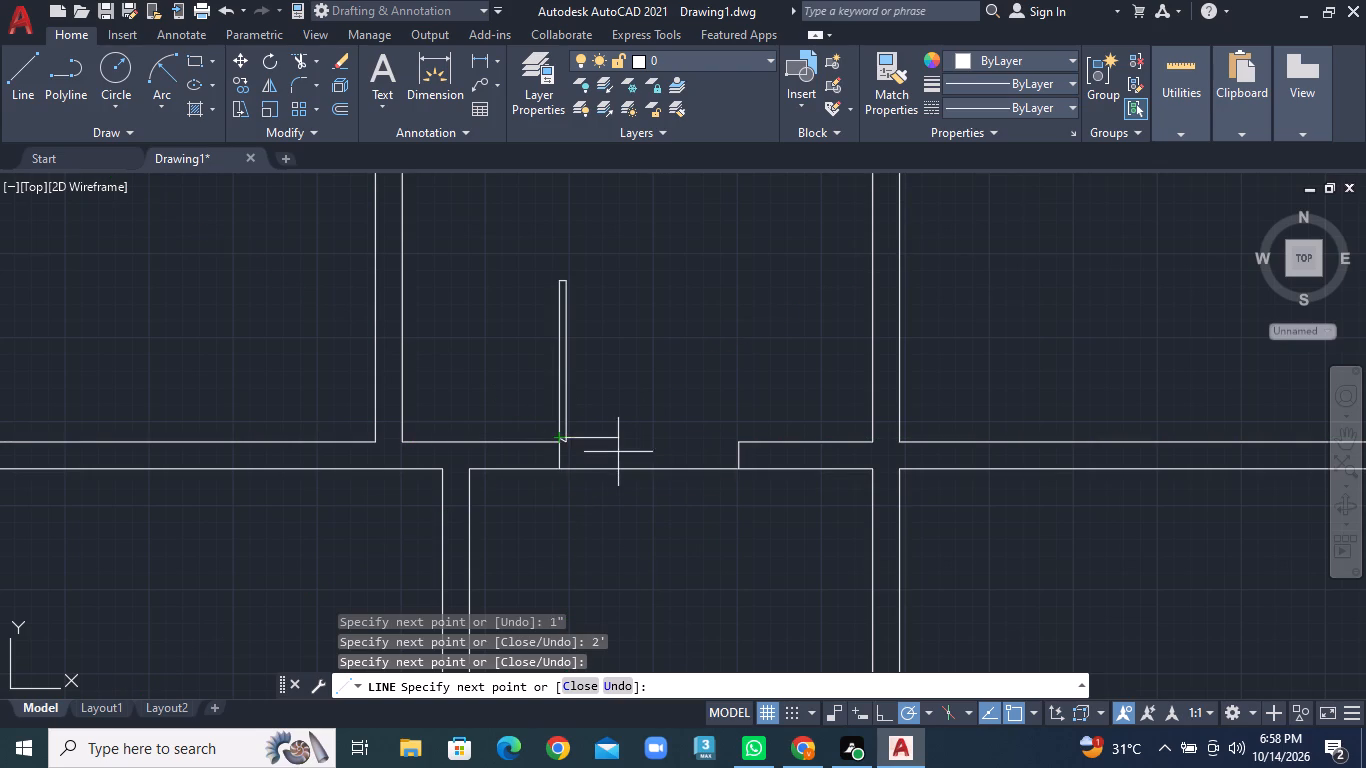
pyautogui.hotkey('ctrl', 'z')
pyautogui.scroll(1, 523, 423)
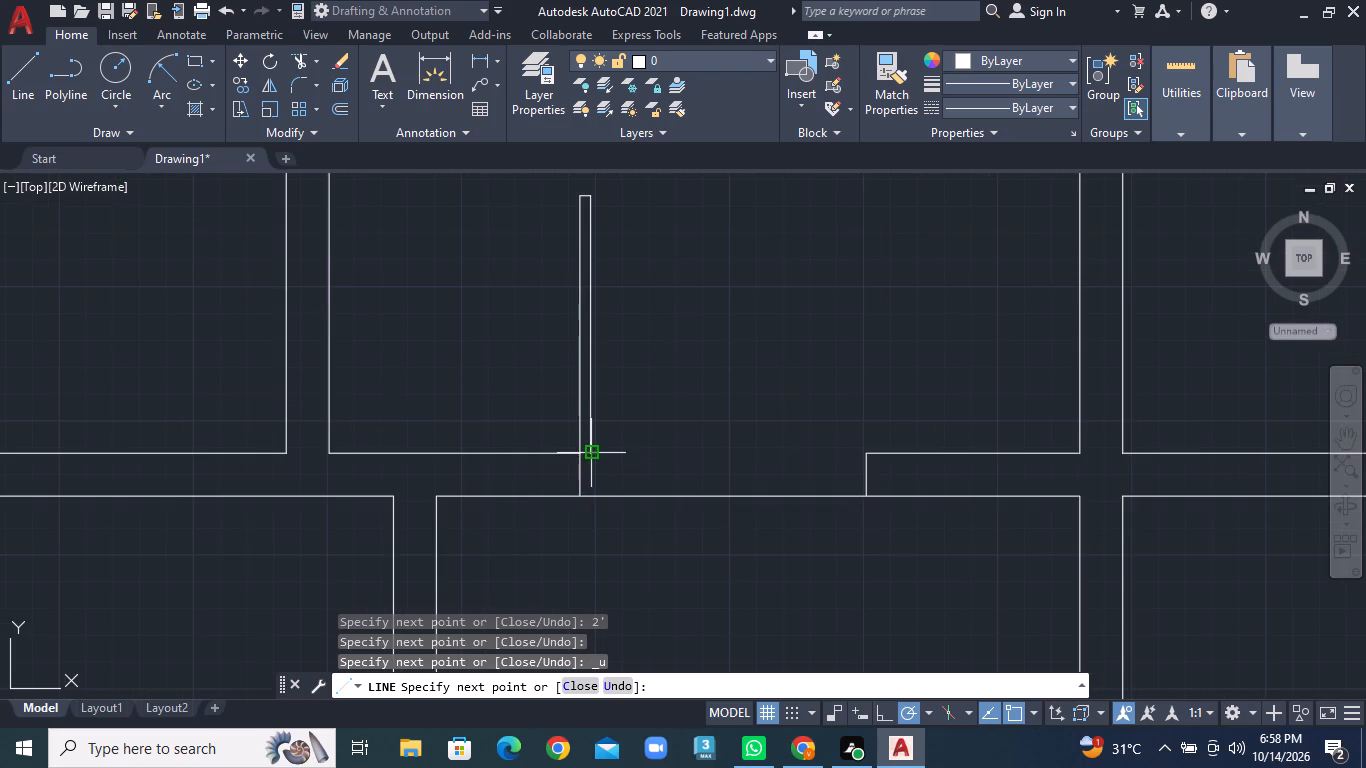
pyautogui.click(571, 457)
pyautogui.rightClick(571, 457)
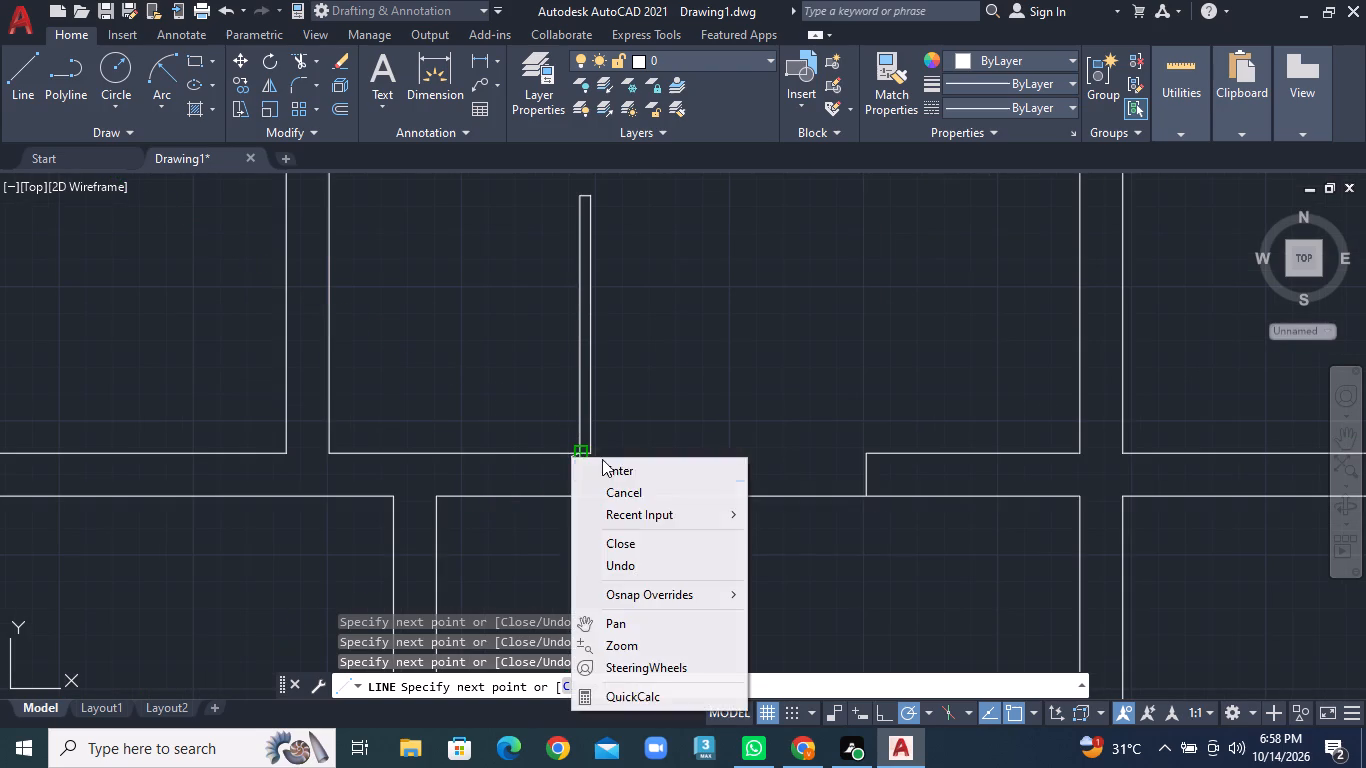
pyautogui.click(625, 466)
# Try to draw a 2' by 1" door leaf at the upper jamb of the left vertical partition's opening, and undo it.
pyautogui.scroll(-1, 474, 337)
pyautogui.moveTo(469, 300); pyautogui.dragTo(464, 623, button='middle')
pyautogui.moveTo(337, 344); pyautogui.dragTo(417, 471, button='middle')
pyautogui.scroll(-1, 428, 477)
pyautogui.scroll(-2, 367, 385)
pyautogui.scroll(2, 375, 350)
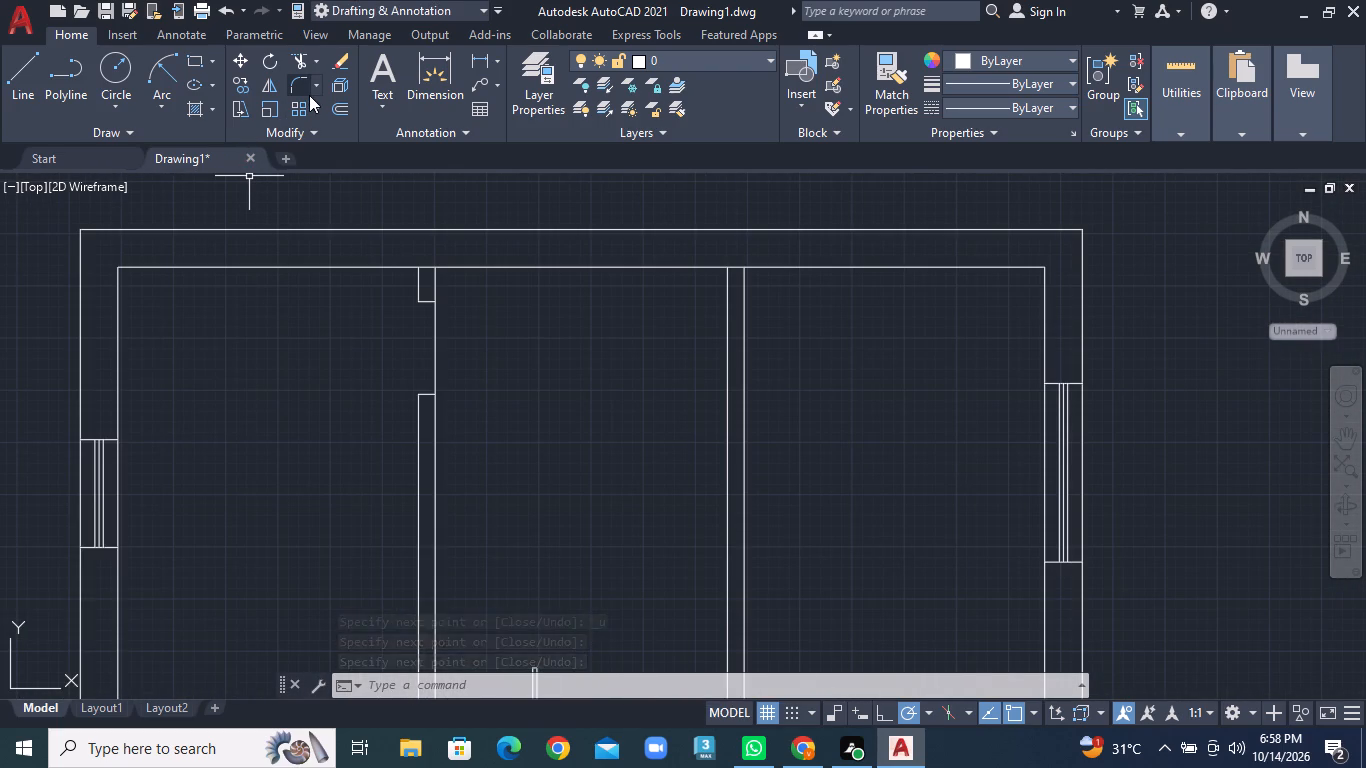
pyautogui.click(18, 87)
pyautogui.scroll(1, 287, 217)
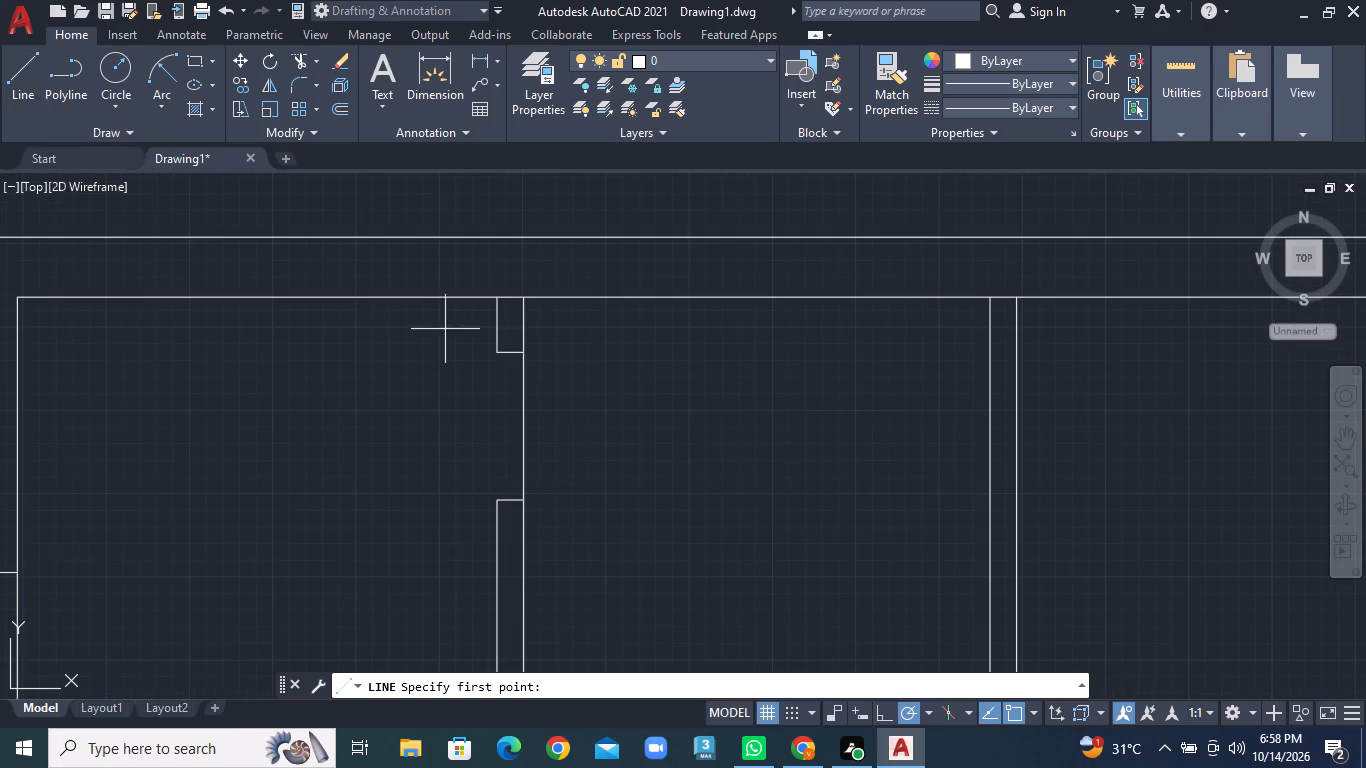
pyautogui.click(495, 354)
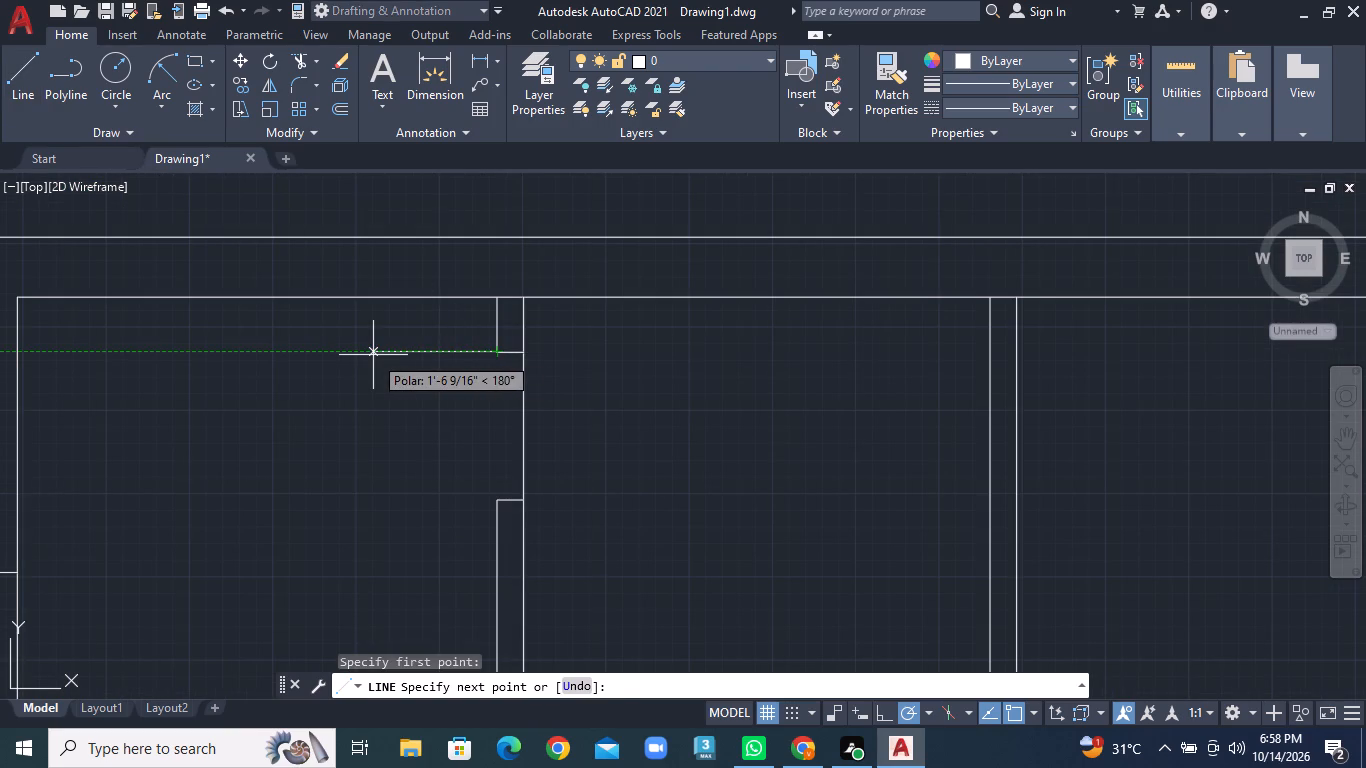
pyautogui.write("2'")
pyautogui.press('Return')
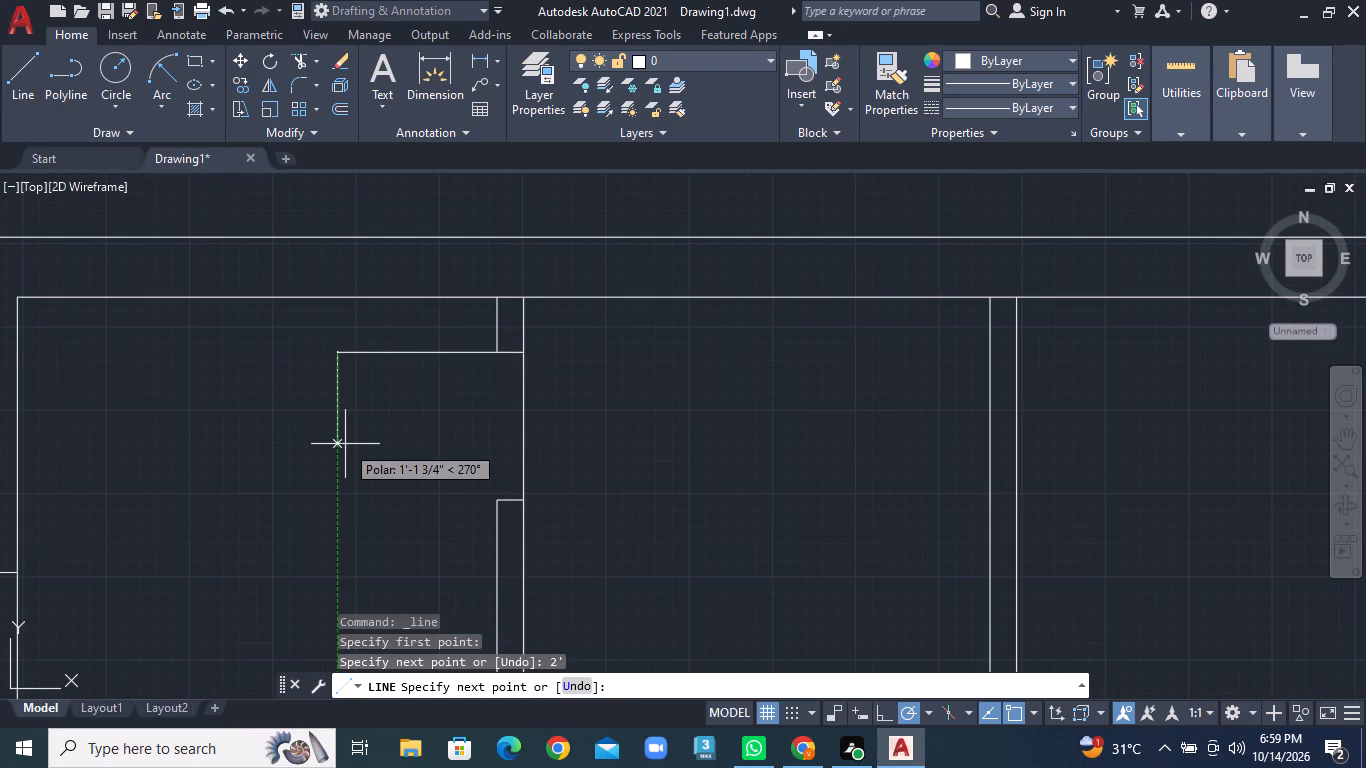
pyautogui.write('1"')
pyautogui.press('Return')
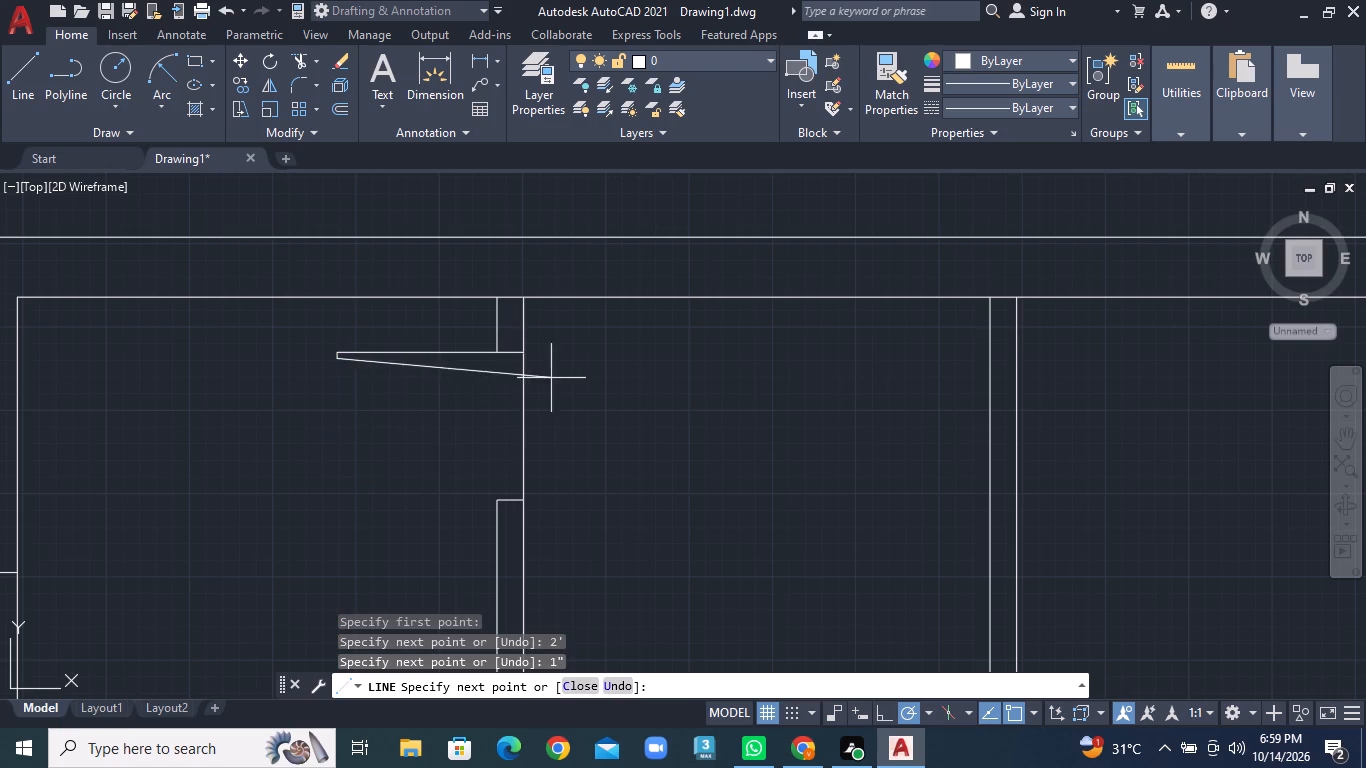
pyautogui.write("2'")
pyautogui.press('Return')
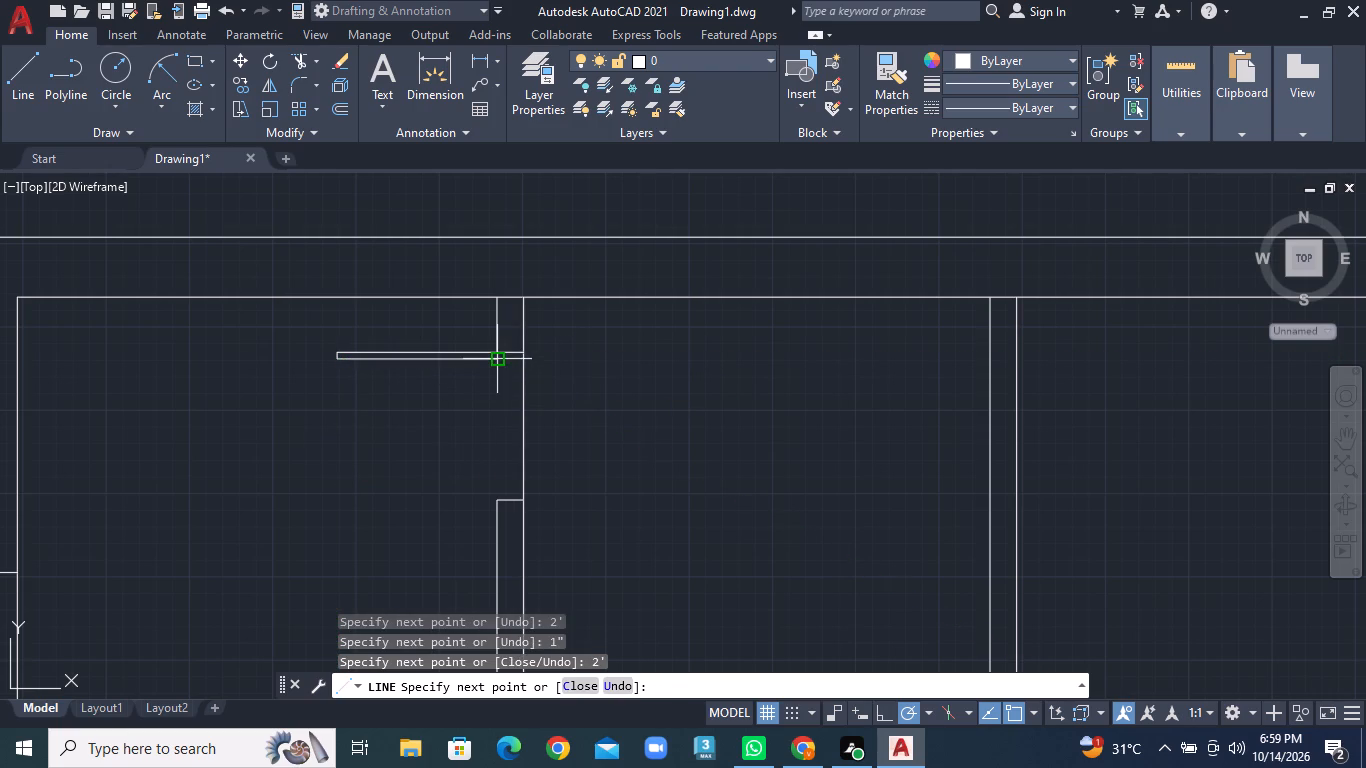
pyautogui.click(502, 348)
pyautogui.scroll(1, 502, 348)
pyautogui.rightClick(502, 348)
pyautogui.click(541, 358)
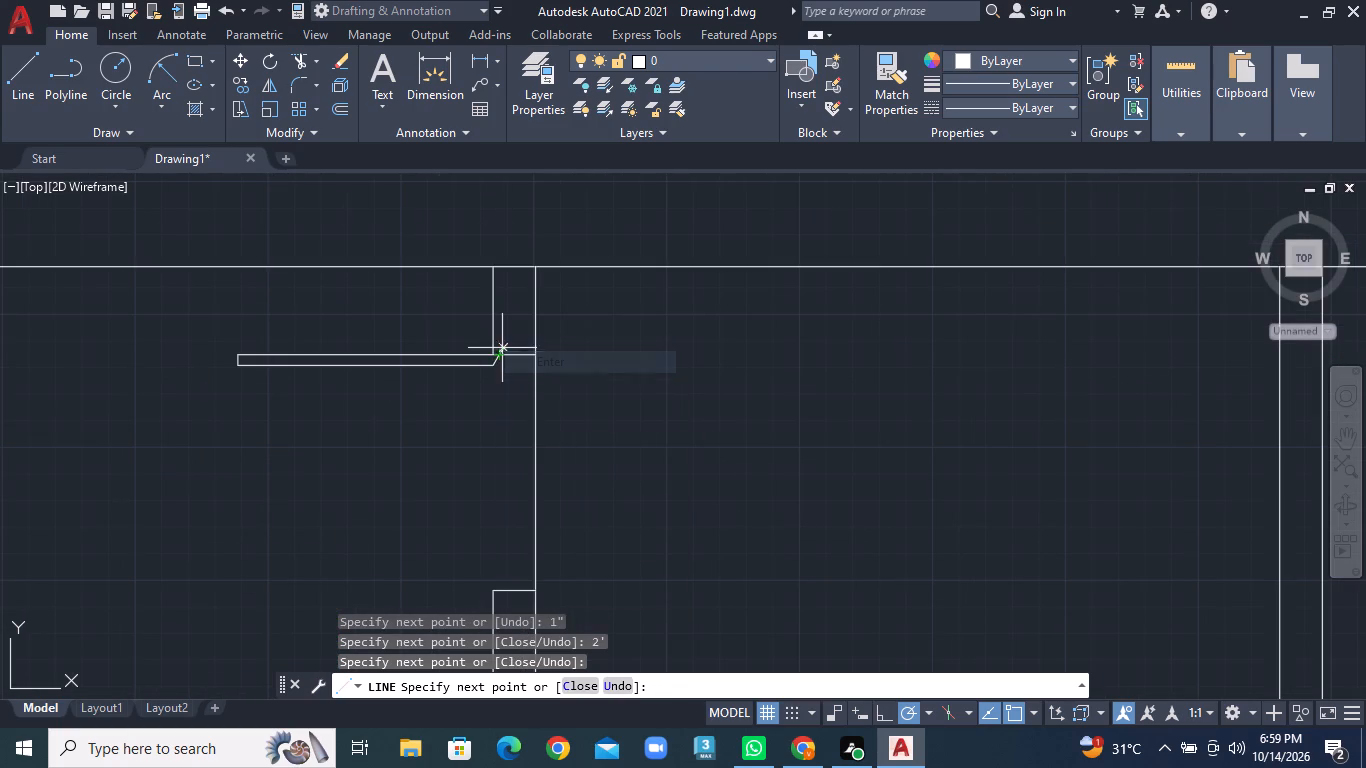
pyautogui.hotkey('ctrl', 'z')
# Draw a 2' by 1" door leaf extending left from the upper jamb of the left vertical partition's opening, closed at the jamb corner.
pyautogui.scroll(-2, 443, 400)
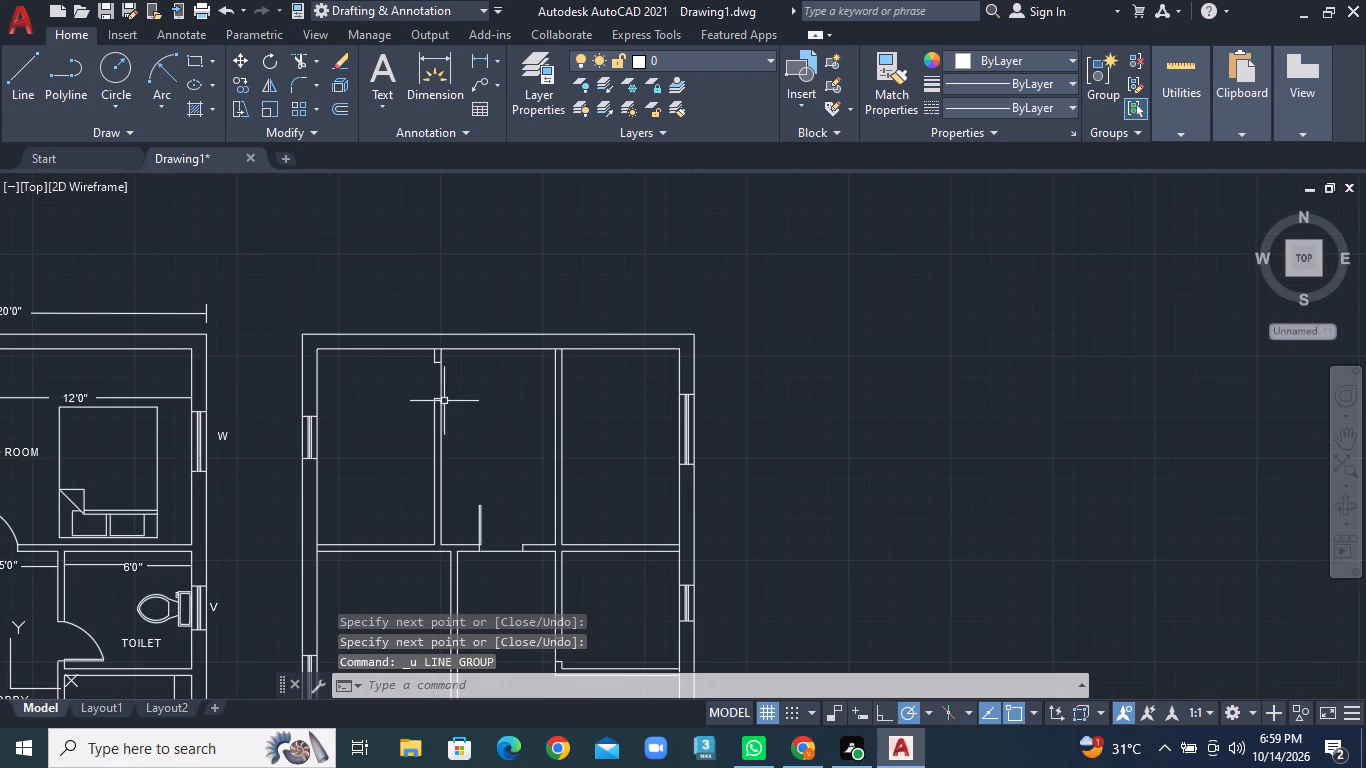
pyautogui.scroll(2, 413, 394)
pyautogui.click(16, 85)
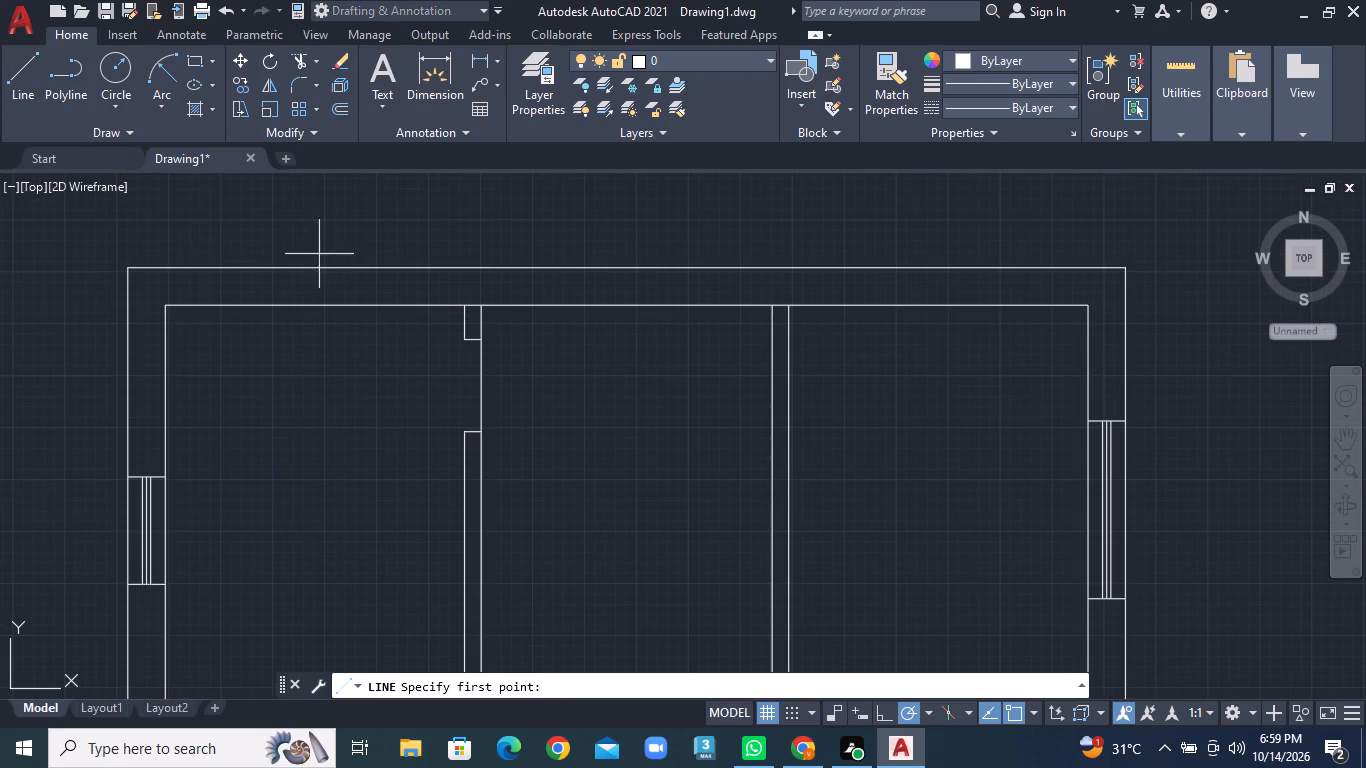
pyautogui.click(468, 337)
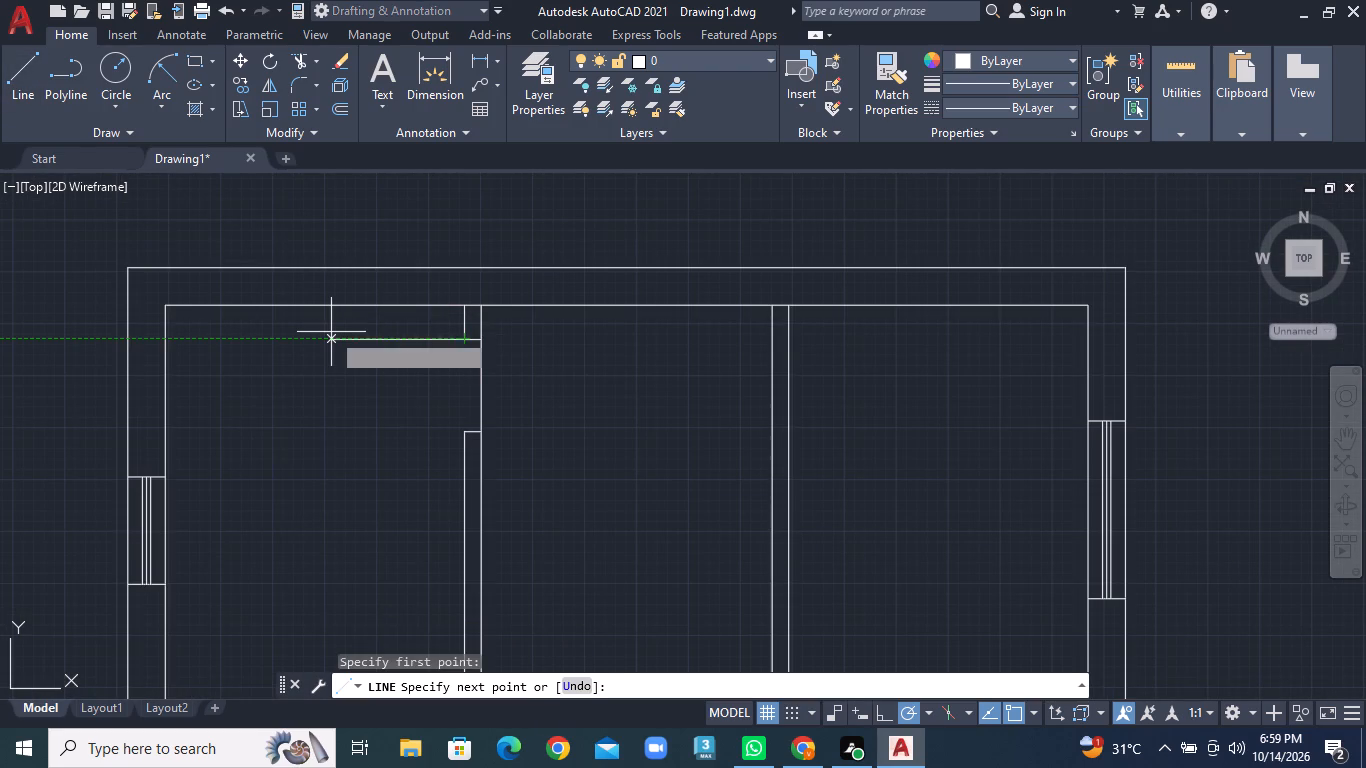
pyautogui.write("2'")
pyautogui.press('Return')
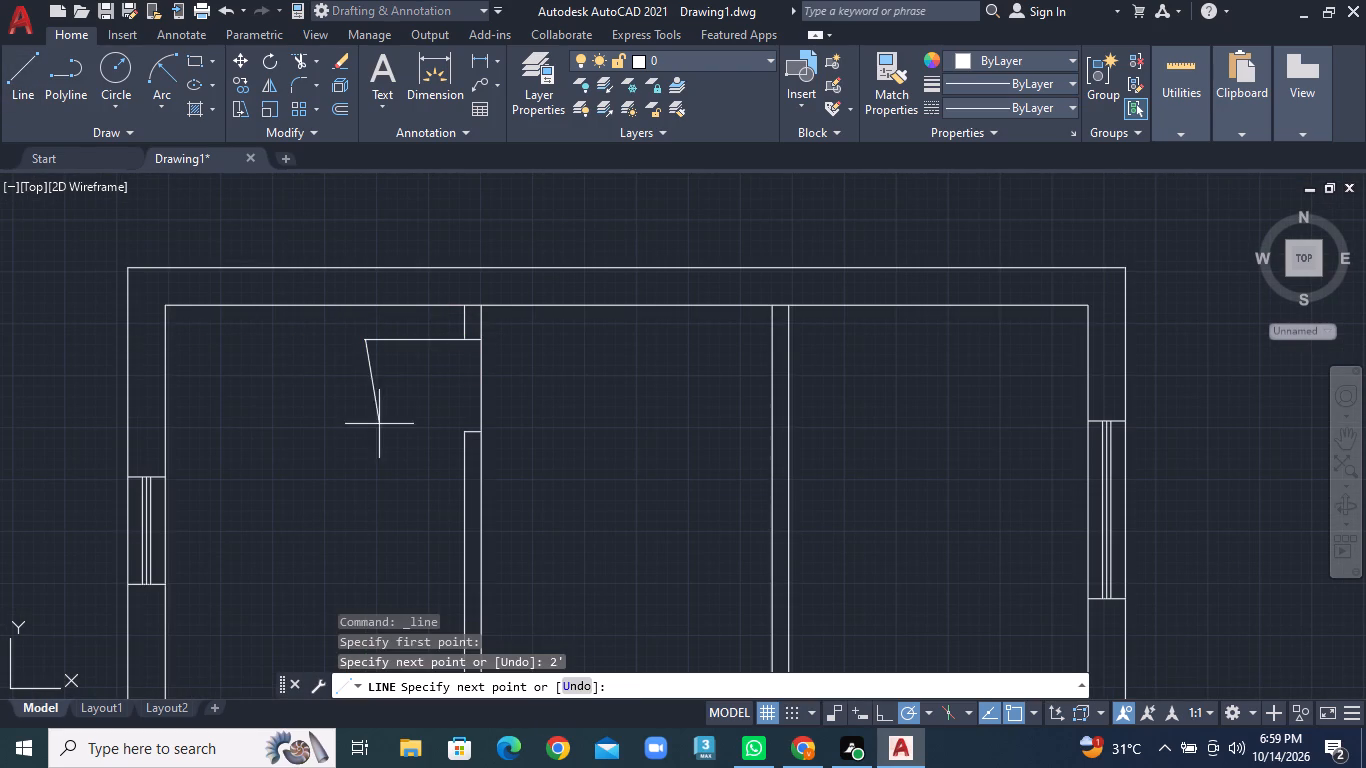
pyautogui.write('1"')
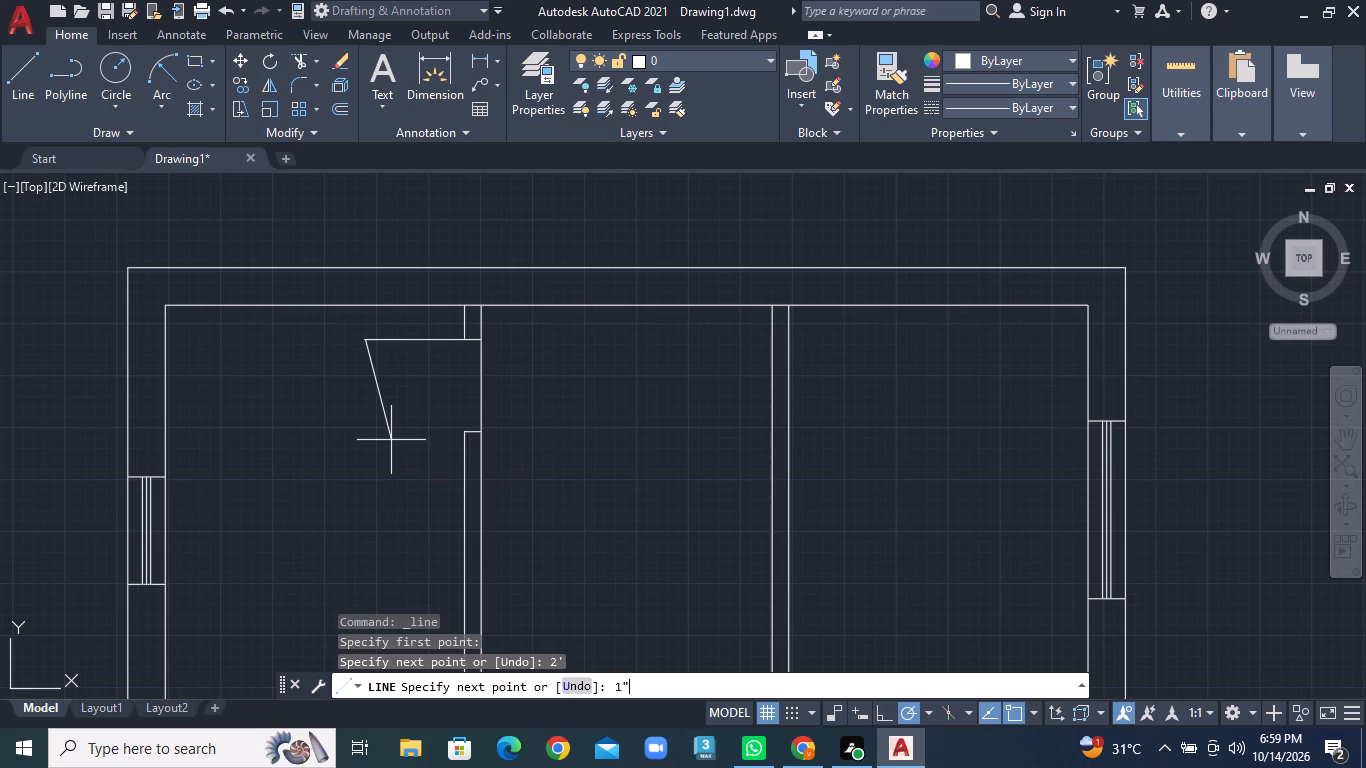
pyautogui.press('Return')
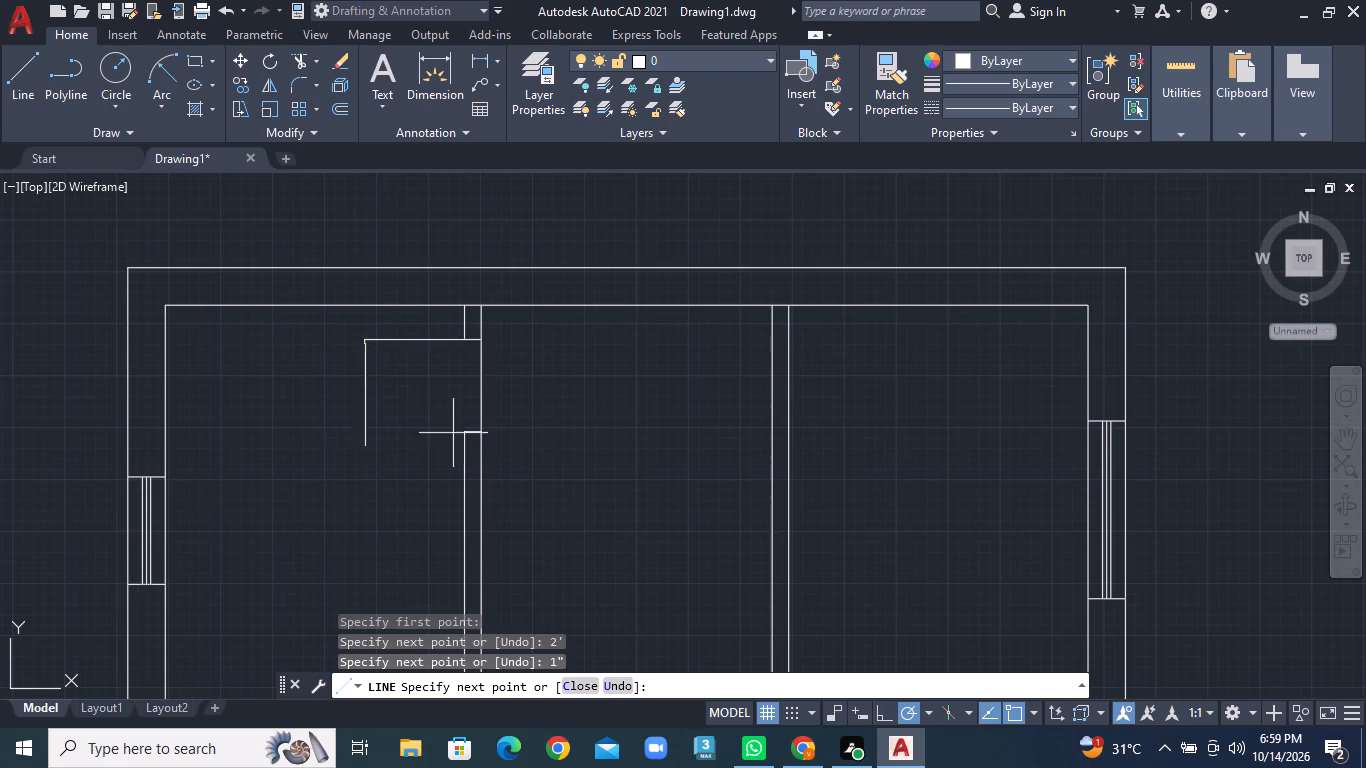
pyautogui.write("2'")
pyautogui.press('Return')
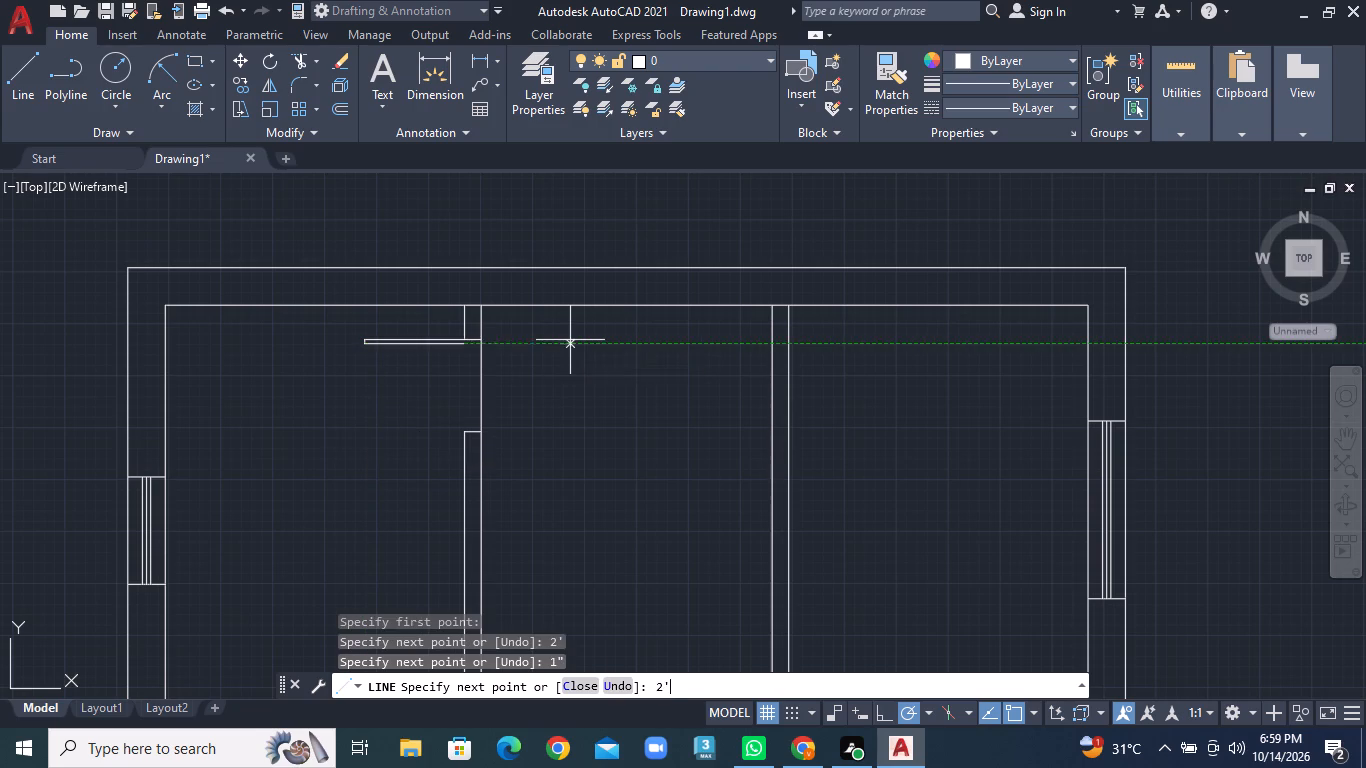
pyautogui.scroll(2, 478, 348)
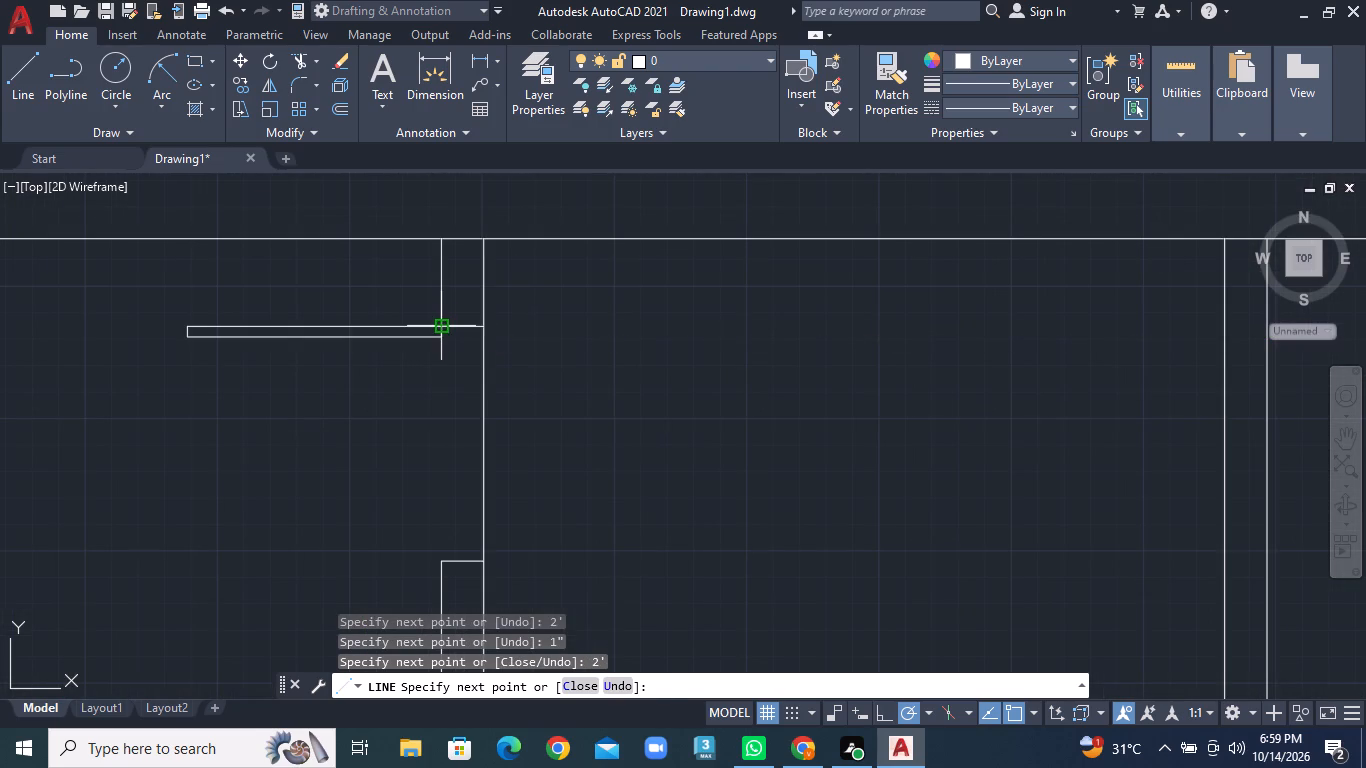
pyautogui.click(443, 325)
pyautogui.rightClick(443, 325)
pyautogui.click(476, 333)
# Draw a start-end-radius swing arc from the upper-left door leaf's free lower corner to the opening's lower jamb corner.
pyautogui.scroll(-1, 460, 380)
pyautogui.moveTo(479, 395); pyautogui.dragTo(469, 296, button='middle')
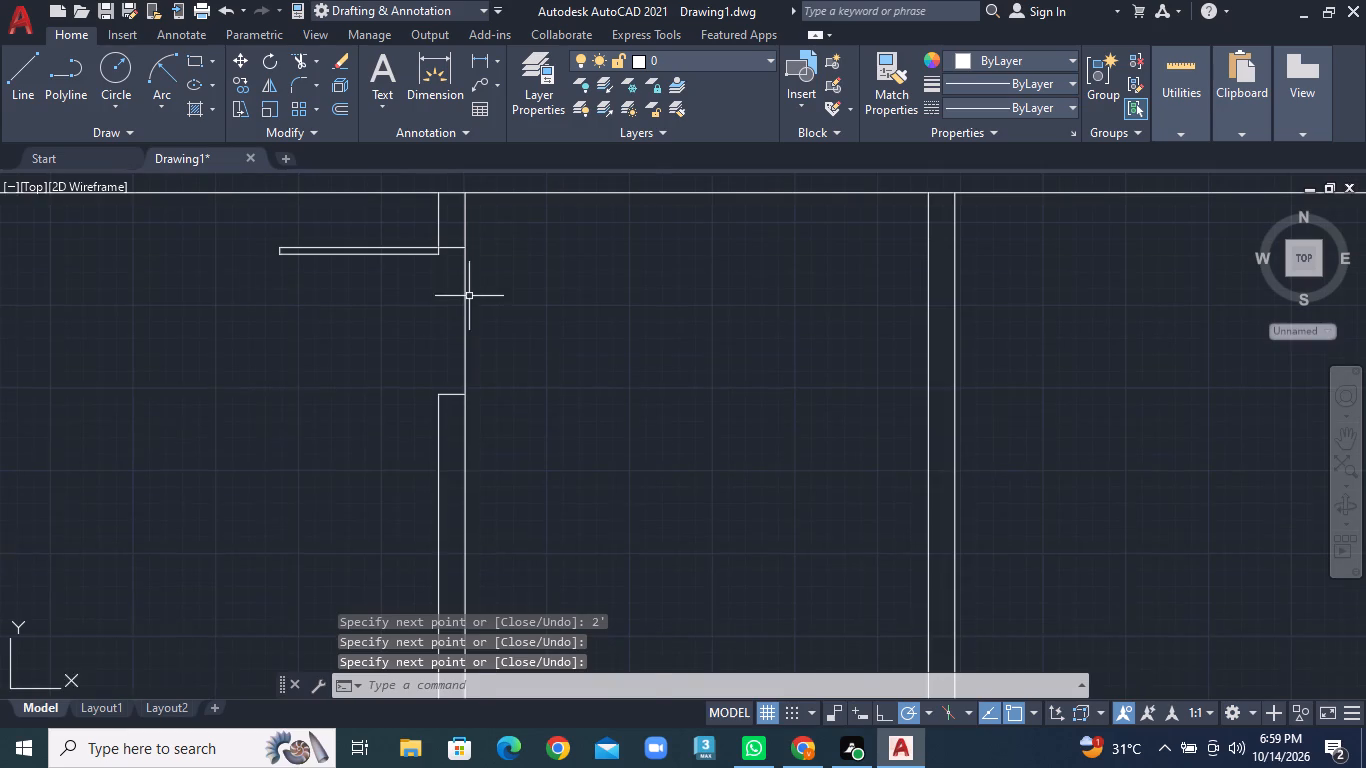
pyautogui.scroll(-2, 463, 299)
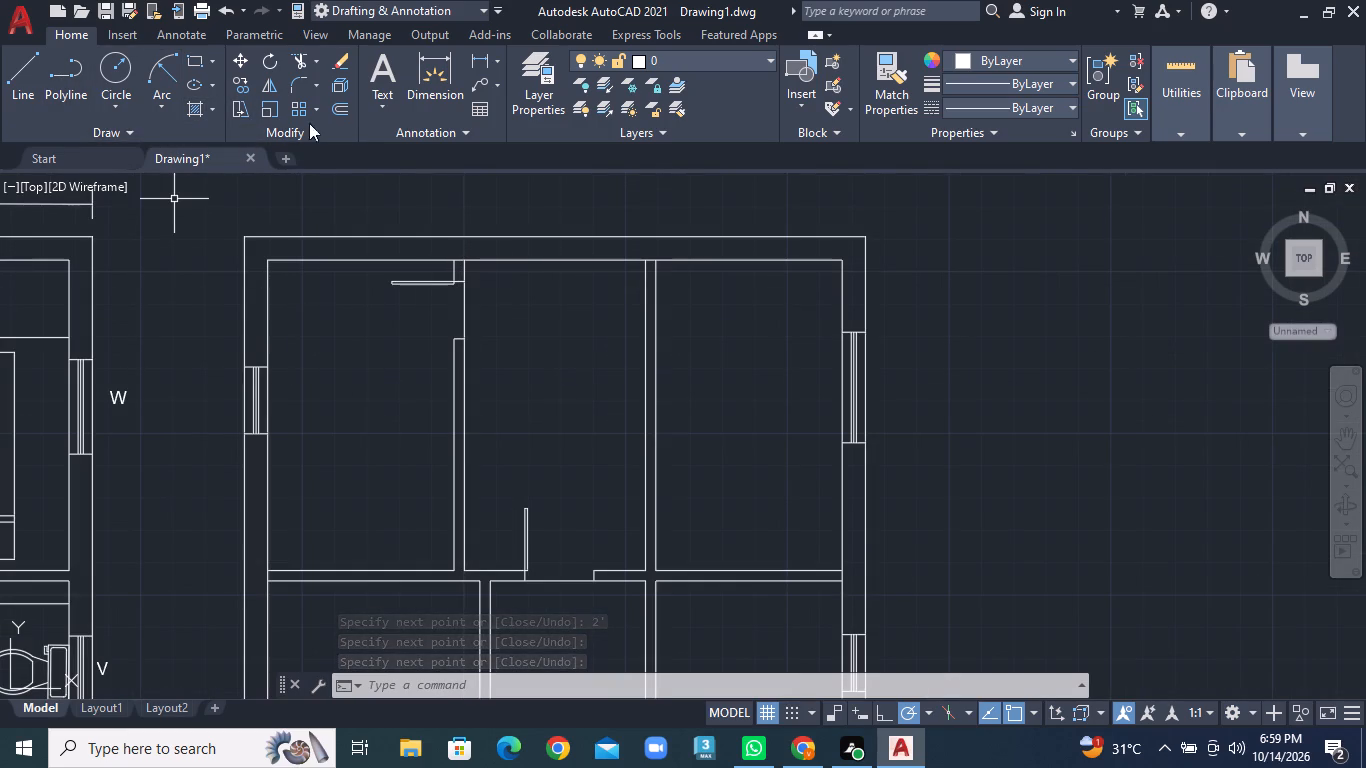
pyautogui.click(165, 104)
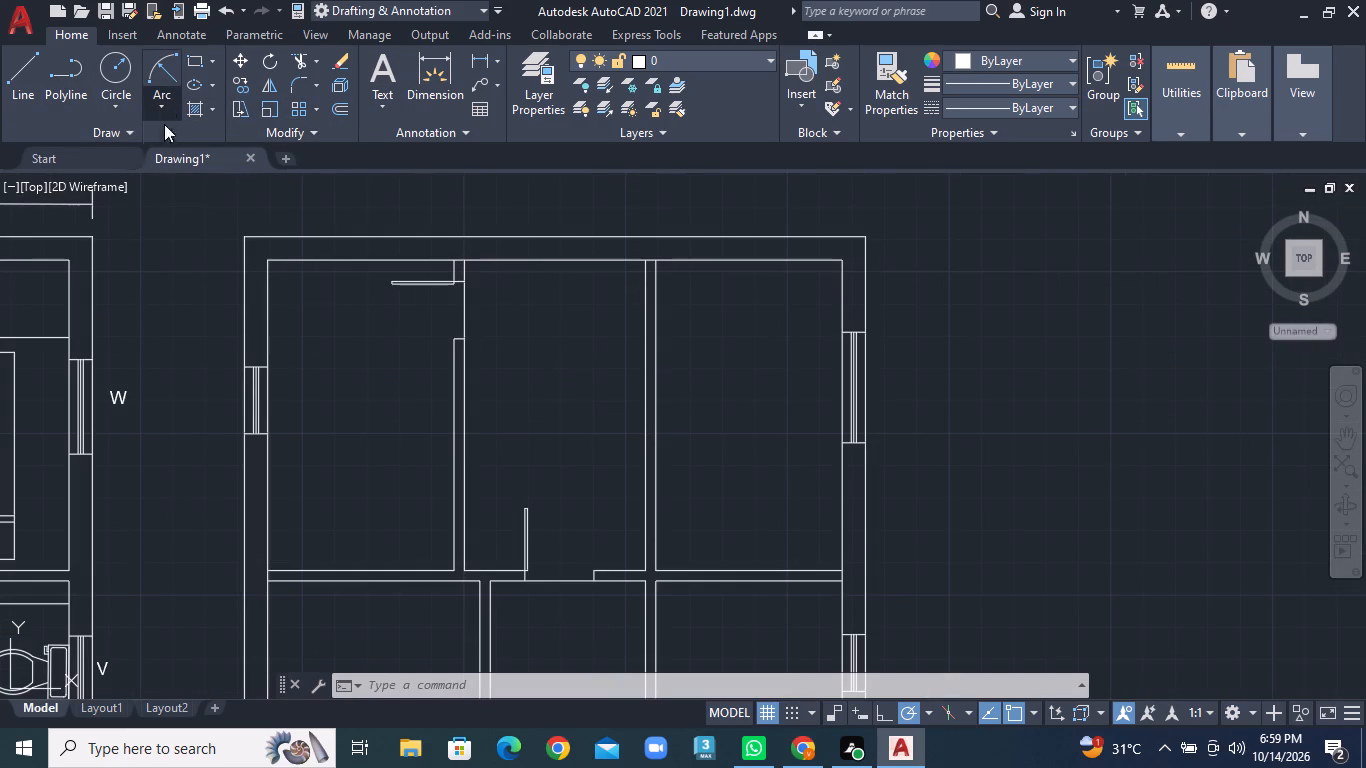
pyautogui.click(219, 383)
pyautogui.scroll(1, 336, 277)
pyautogui.scroll(2, 430, 303)
pyautogui.moveTo(431, 304); pyautogui.dragTo(256, 435, button='middle')
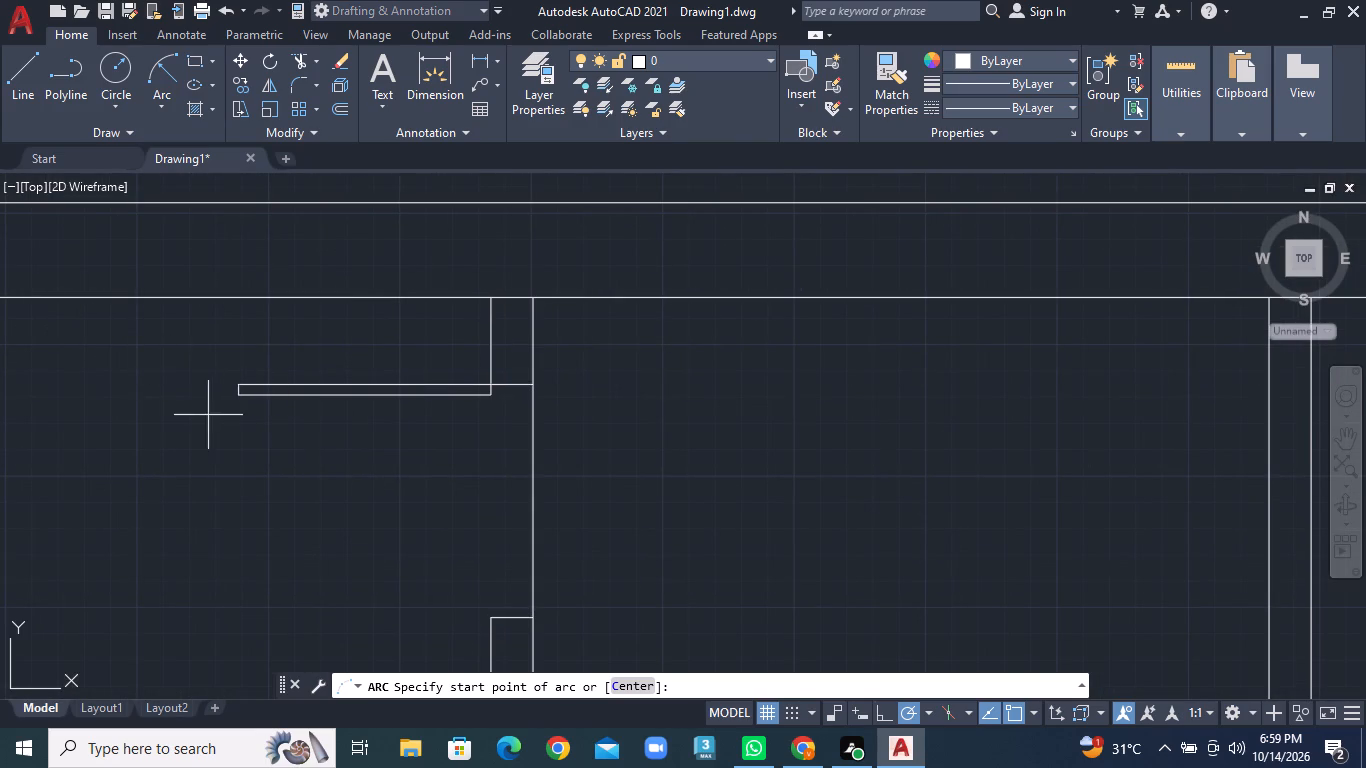
pyautogui.click(233, 396)
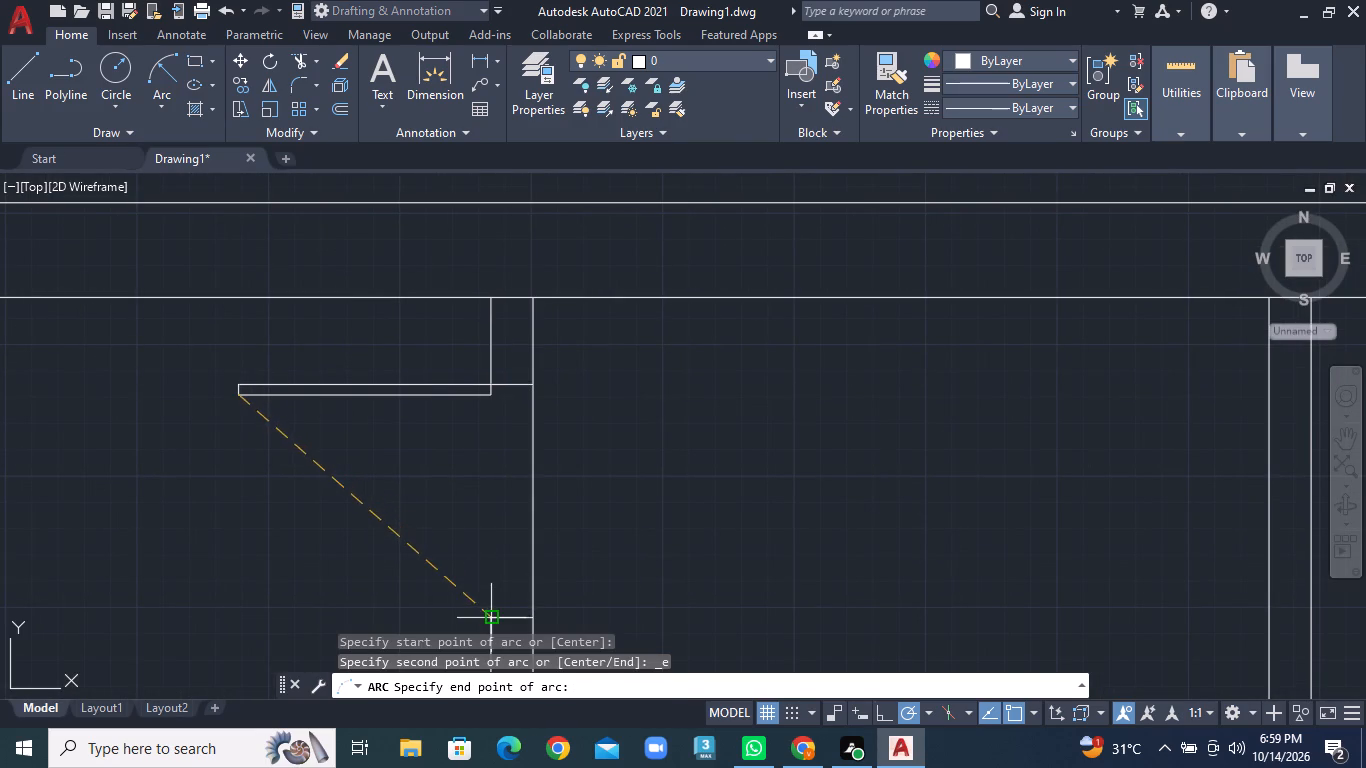
pyautogui.click(490, 618)
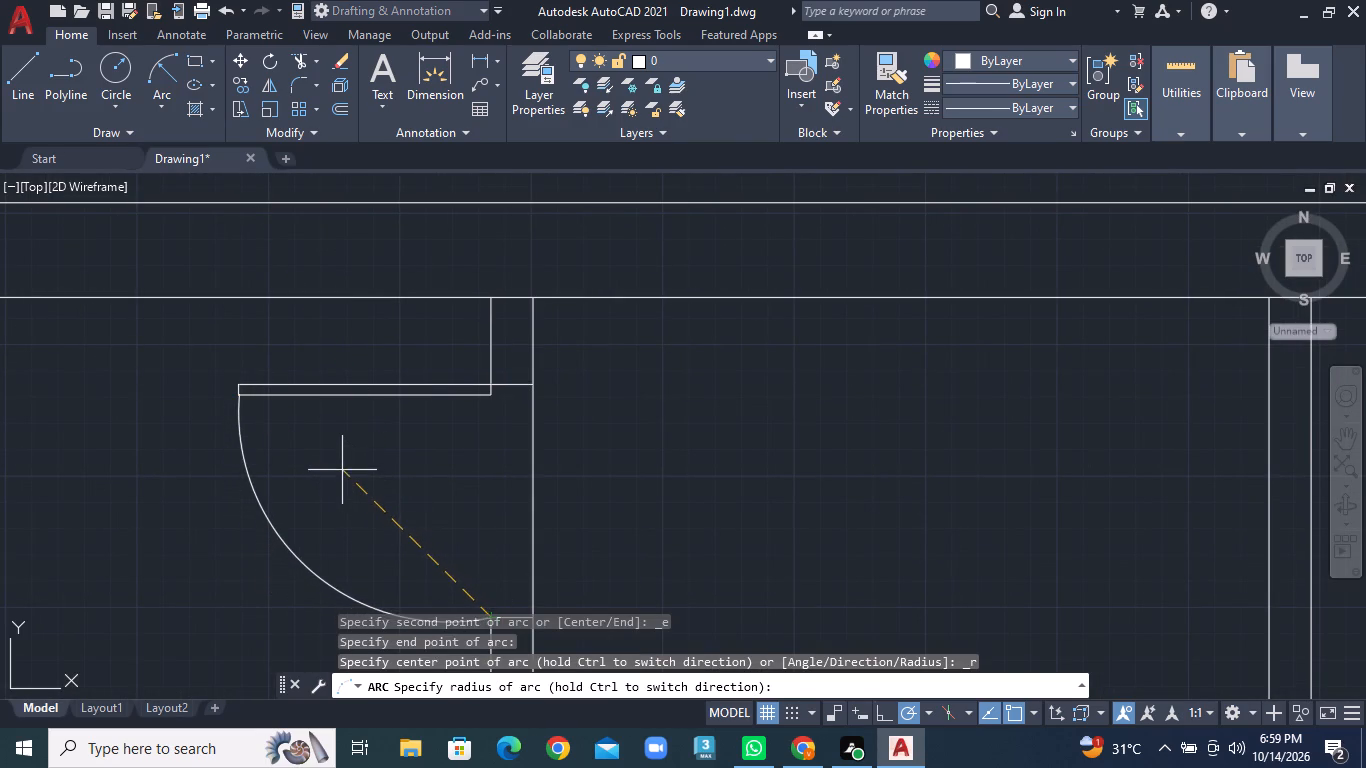
pyautogui.click(339, 466)
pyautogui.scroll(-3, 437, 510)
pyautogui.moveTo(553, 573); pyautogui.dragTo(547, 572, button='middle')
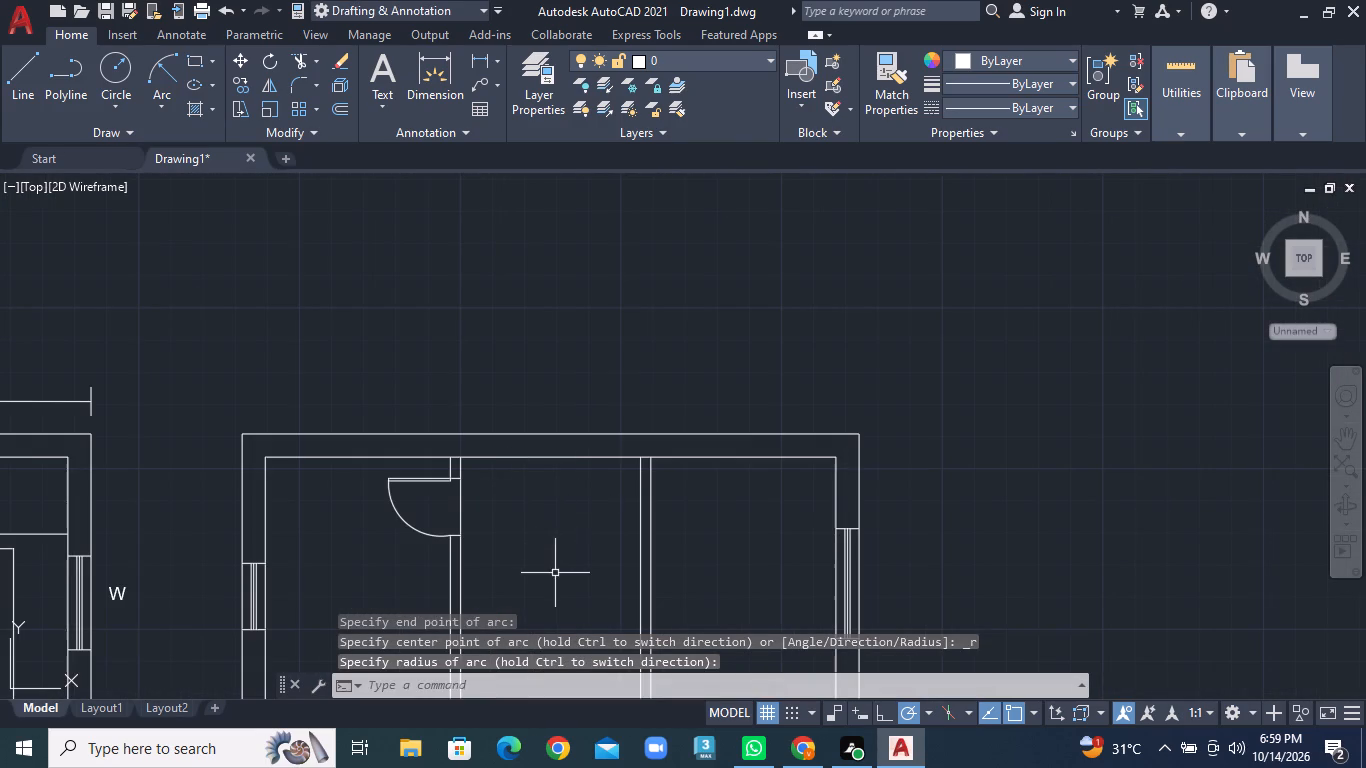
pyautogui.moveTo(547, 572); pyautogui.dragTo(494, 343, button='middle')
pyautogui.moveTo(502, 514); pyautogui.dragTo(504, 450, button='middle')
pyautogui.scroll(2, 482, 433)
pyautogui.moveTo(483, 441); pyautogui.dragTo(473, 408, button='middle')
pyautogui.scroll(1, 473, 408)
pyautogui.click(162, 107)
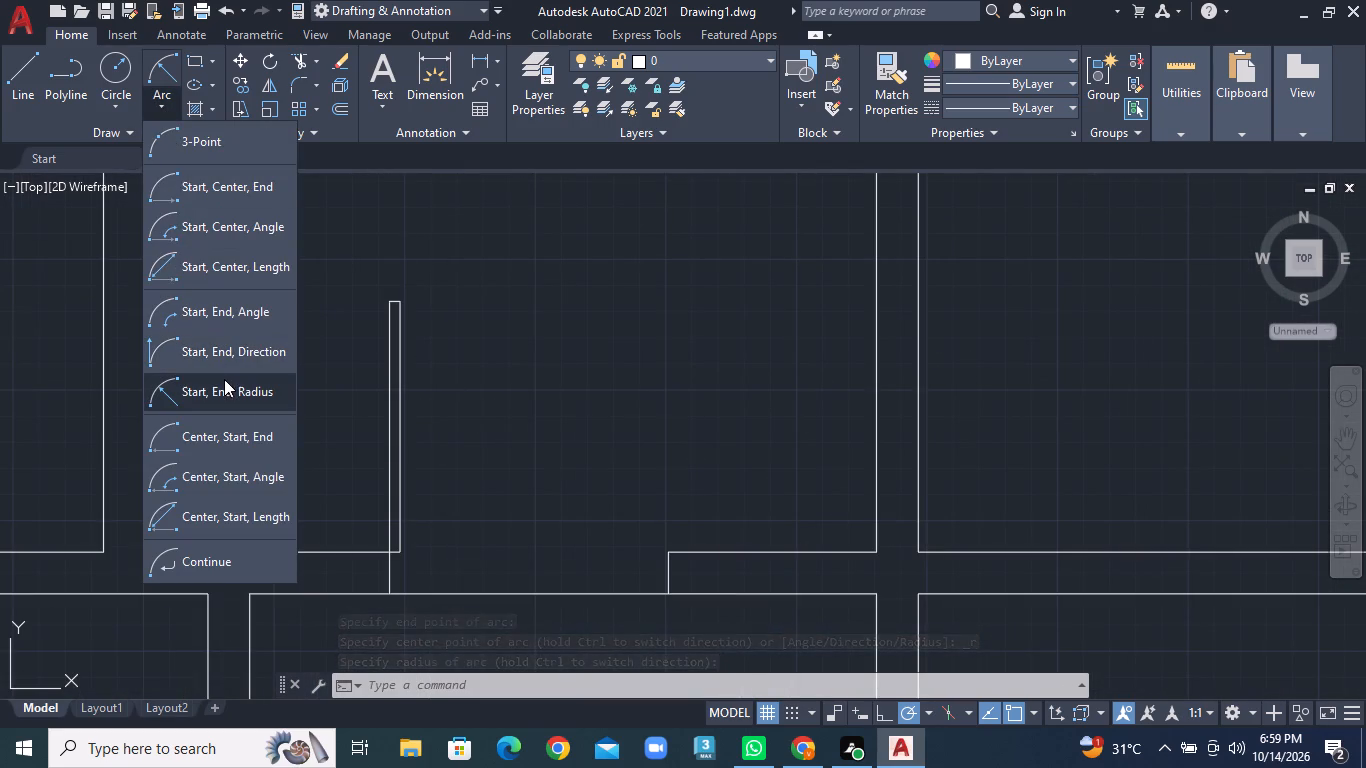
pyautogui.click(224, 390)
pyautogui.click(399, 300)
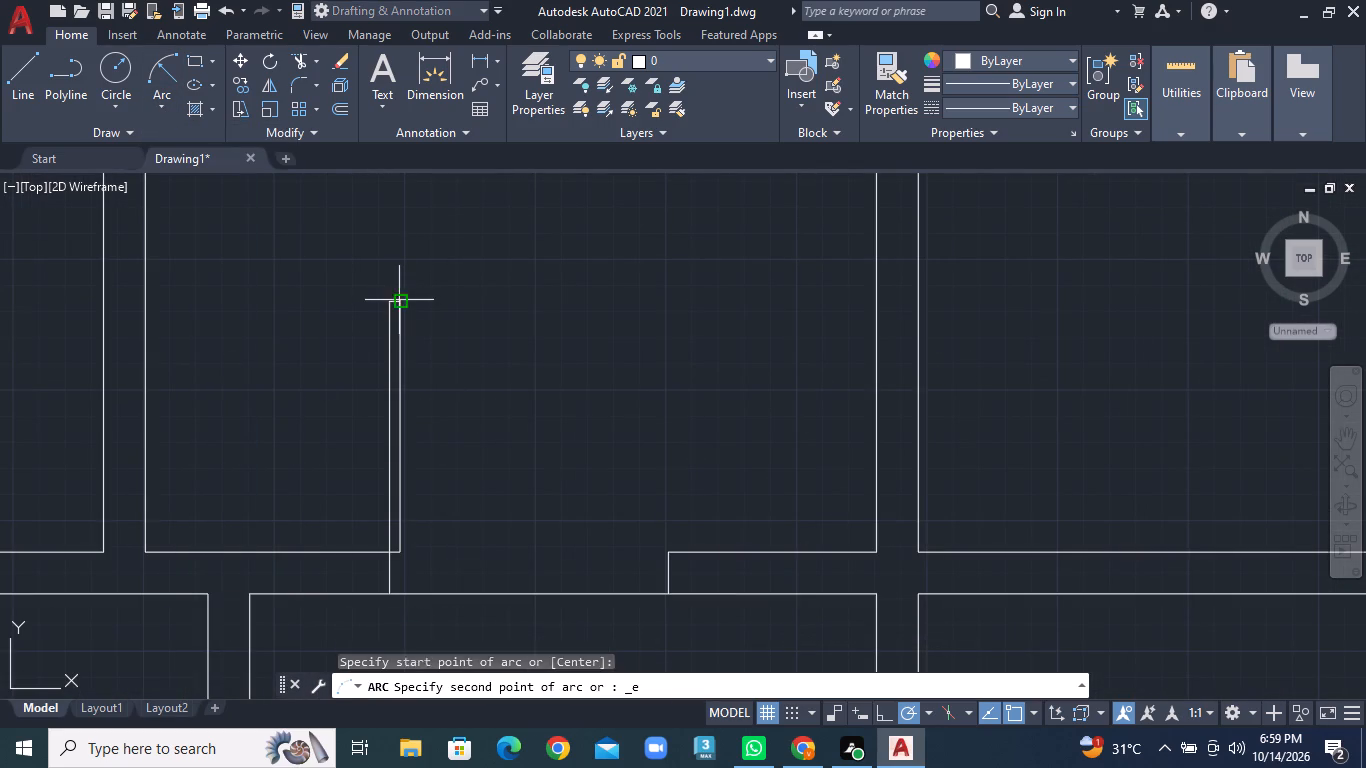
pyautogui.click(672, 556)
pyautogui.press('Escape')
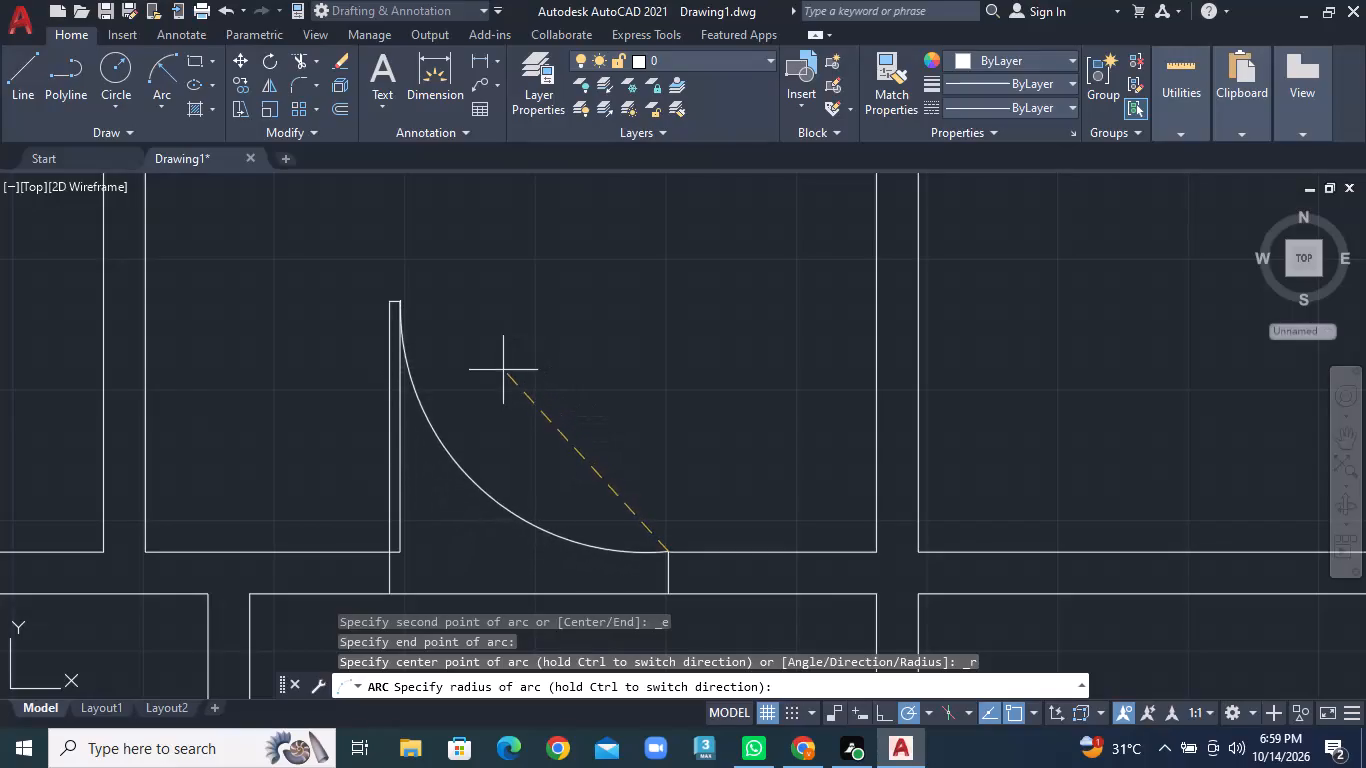
# Draw a start-end-radius swing arc from the right jamb's upper corner to the free end of the horizontal wall's door leaf.
pyautogui.click(177, 104)
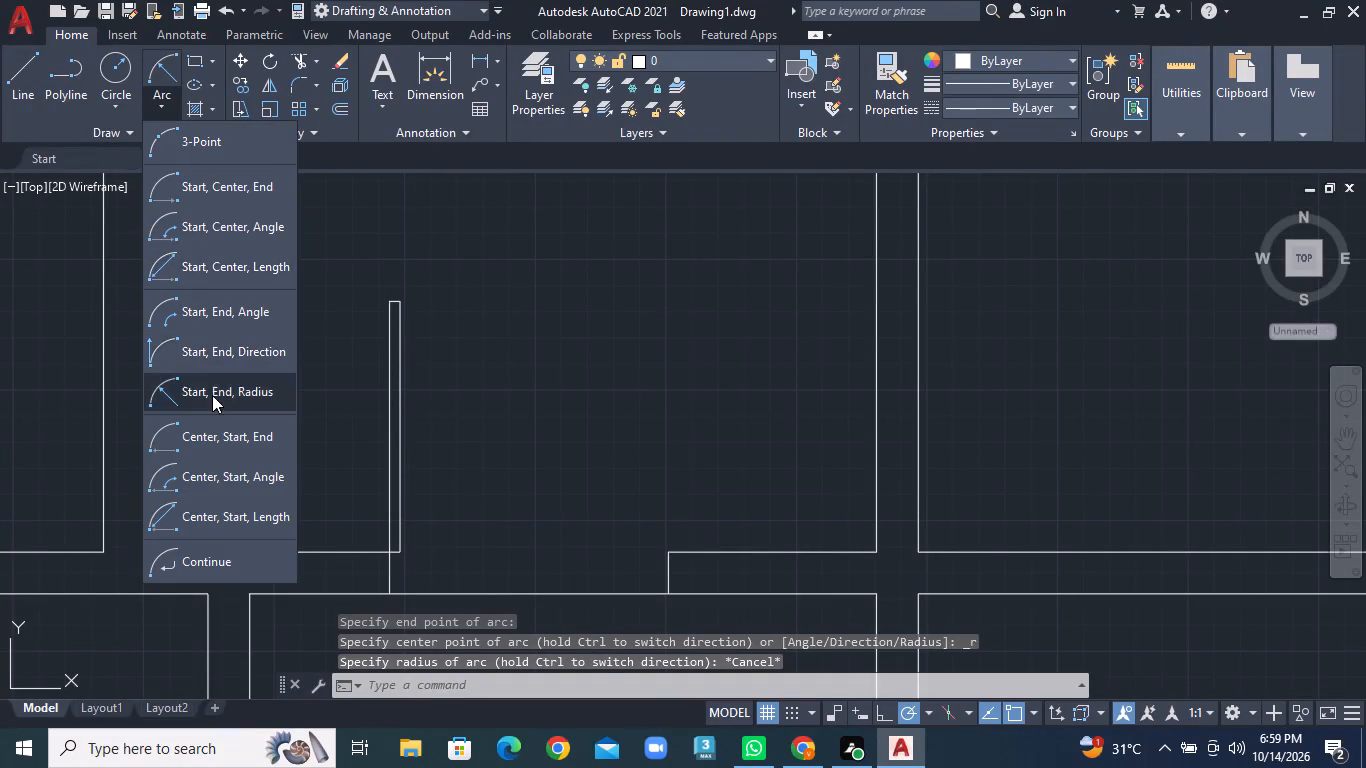
pyautogui.click(212, 395)
pyautogui.click(669, 554)
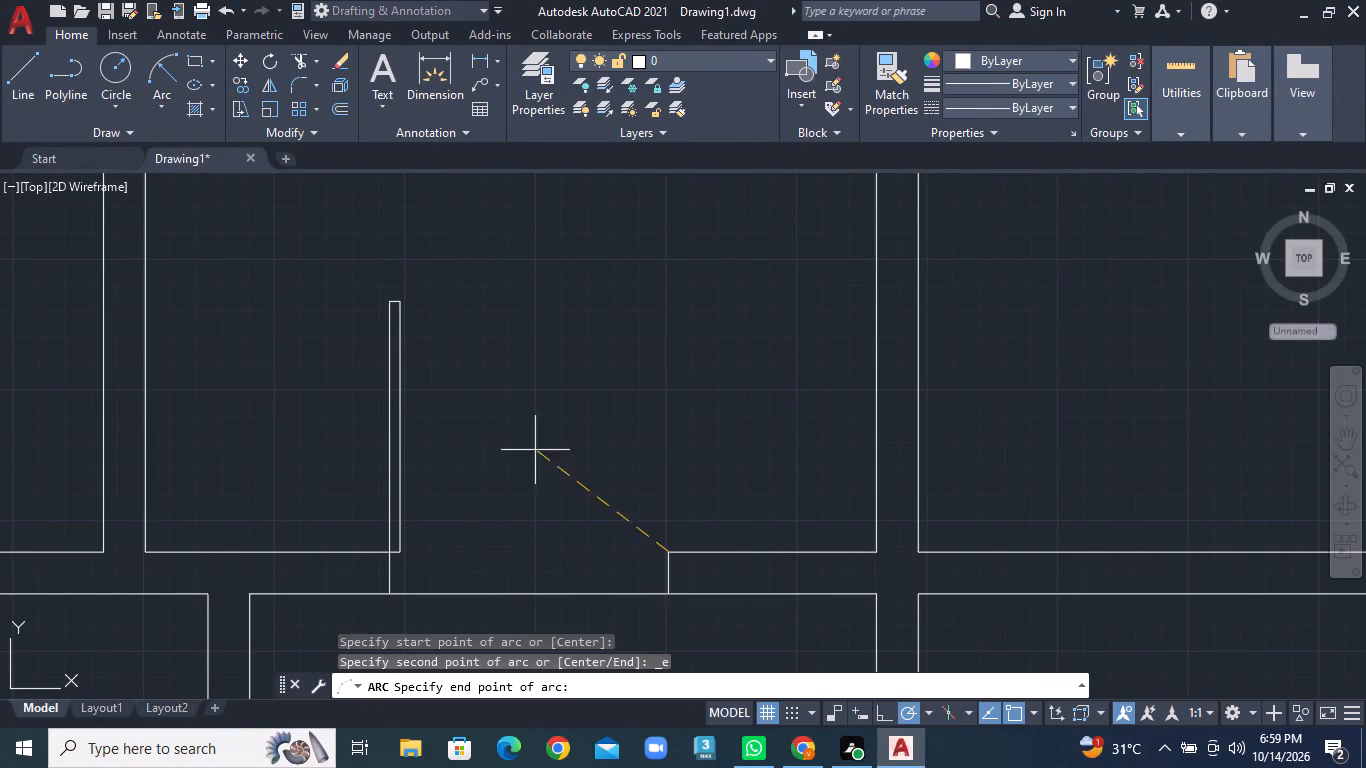
pyautogui.click(406, 308)
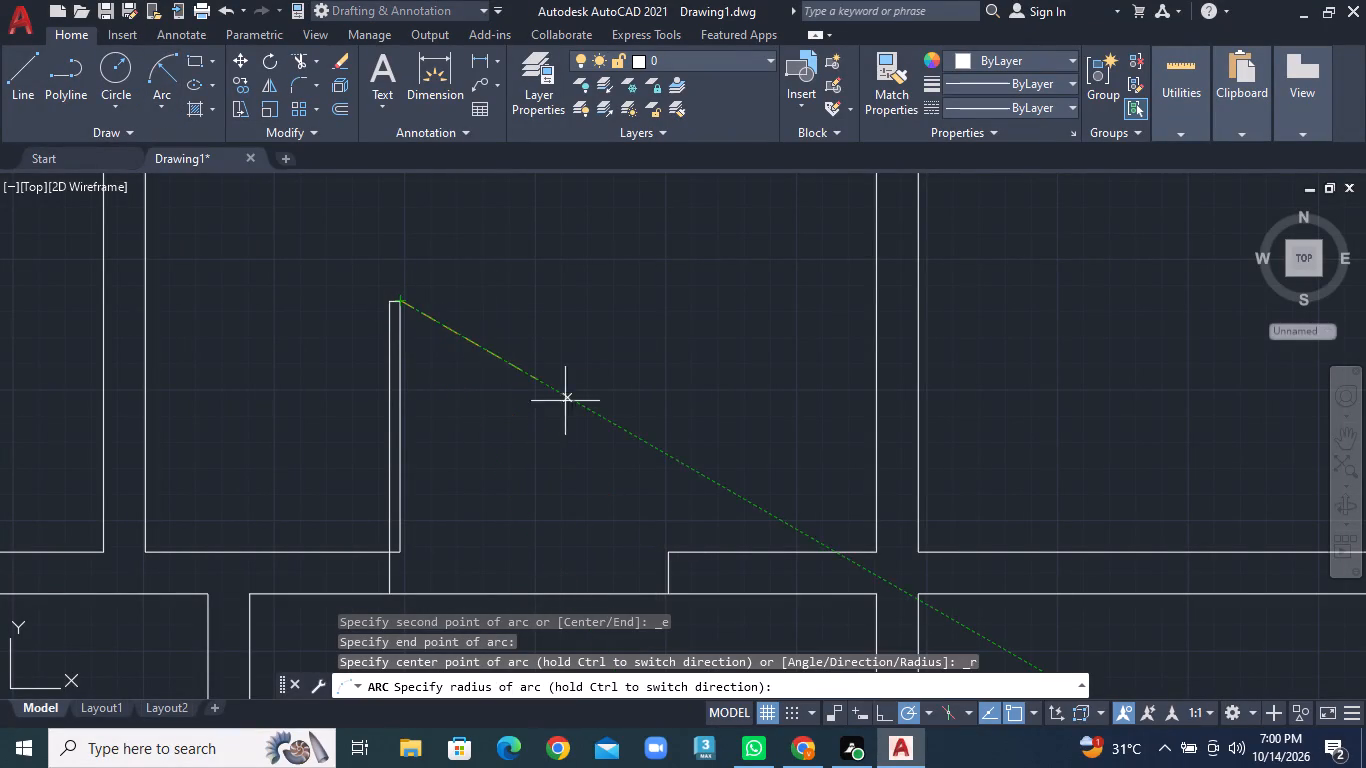
pyautogui.click(667, 496)
# Draw a 2' by 1" door leaf extending right from the lower jamb corner of the small right-hand room's partition opening, closed at the jamb.
pyautogui.scroll(-4, 667, 496)
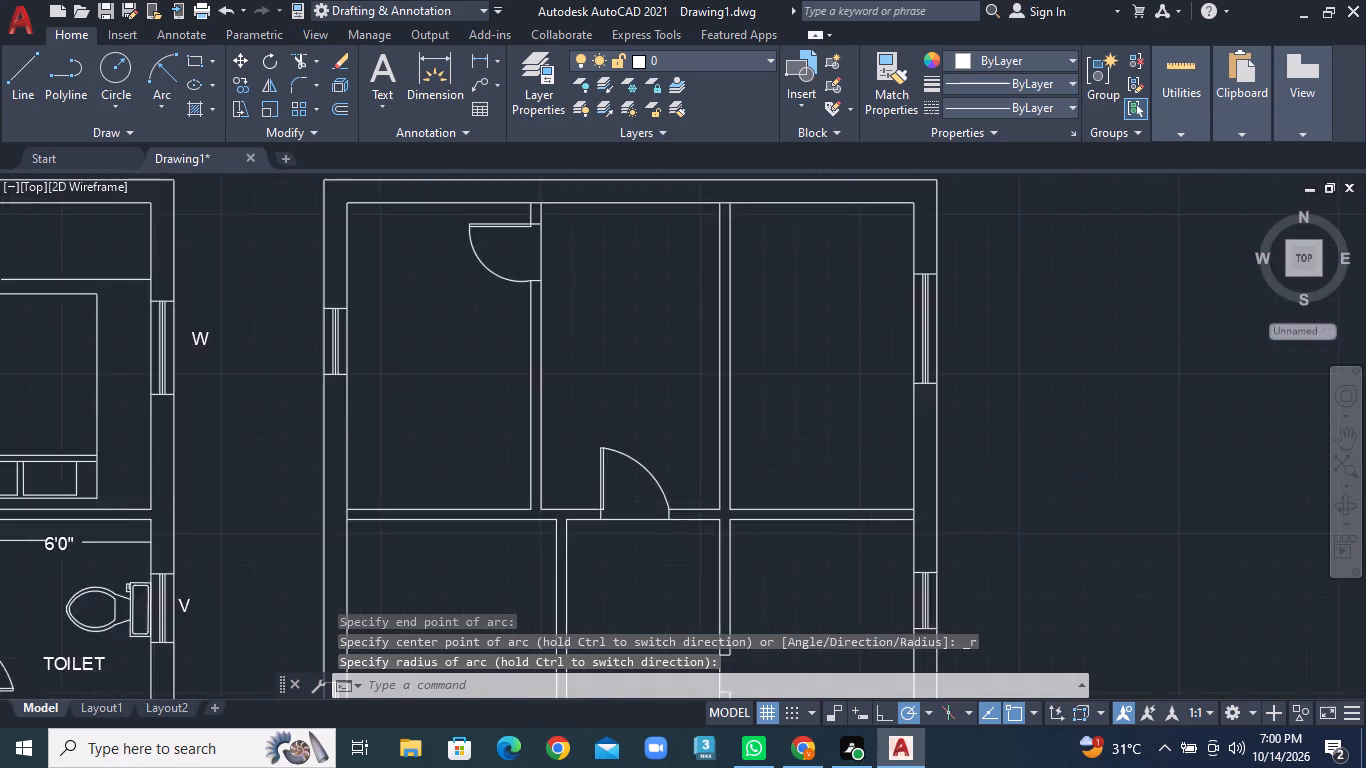
pyautogui.moveTo(763, 545); pyautogui.dragTo(693, 365, button='middle')
pyautogui.scroll(4, 664, 456)
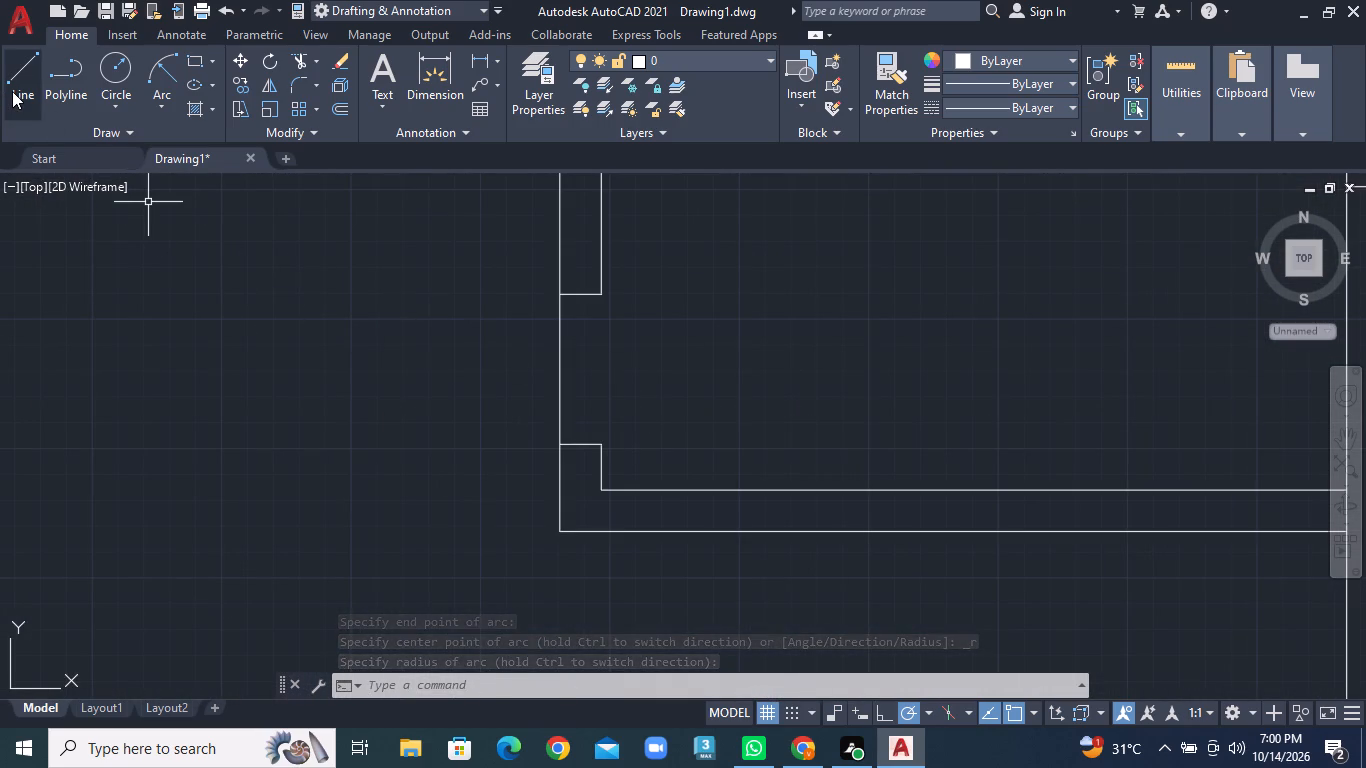
pyautogui.doubleClick(12, 91)
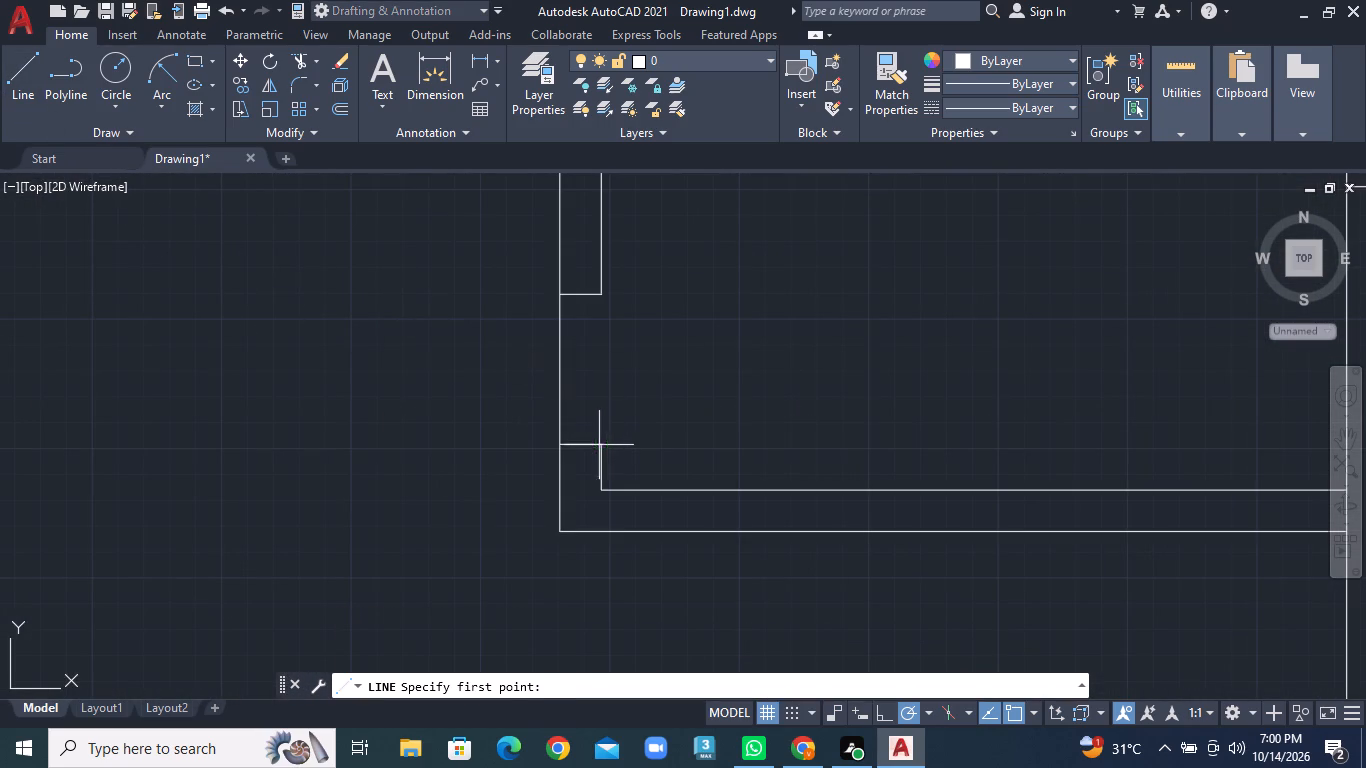
pyautogui.click(599, 445)
pyautogui.write("2'")
pyautogui.press('Return')
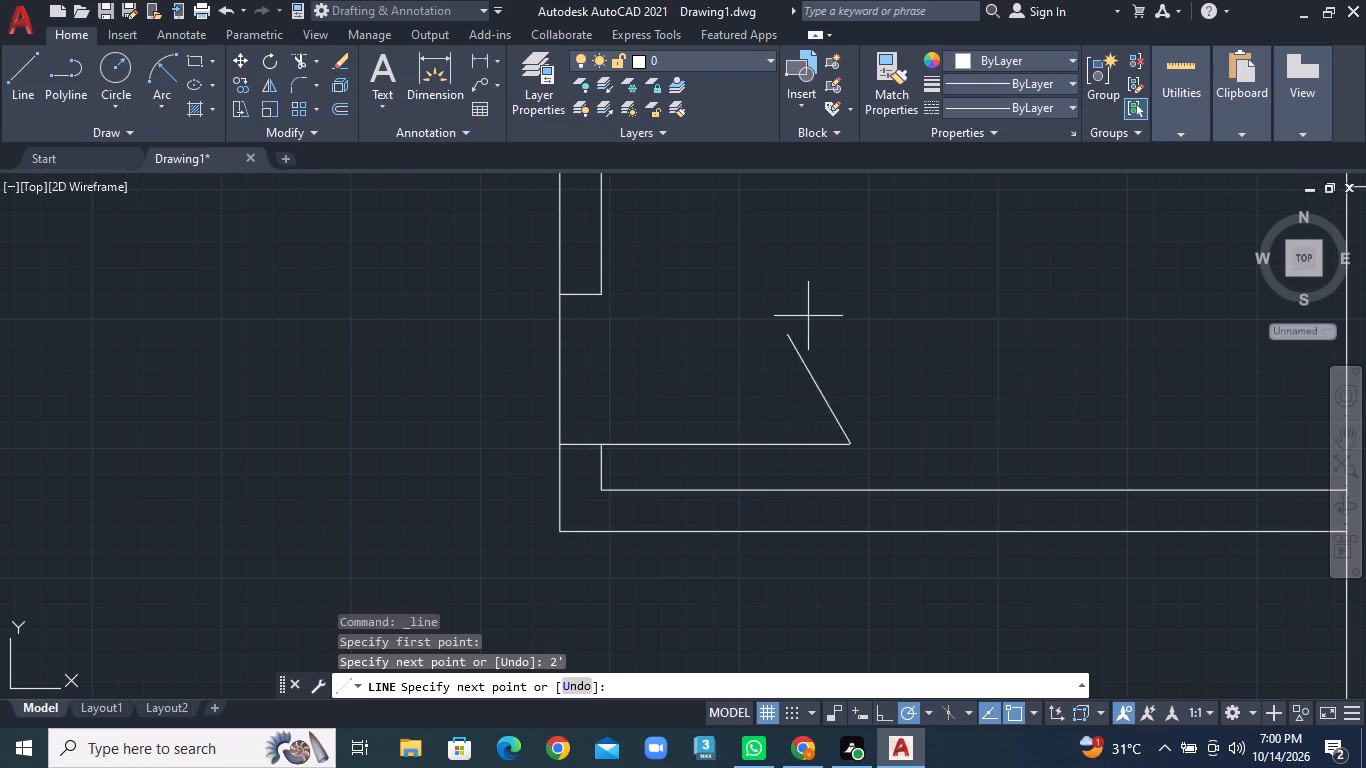
pyautogui.write('1"')
pyautogui.press('Return')
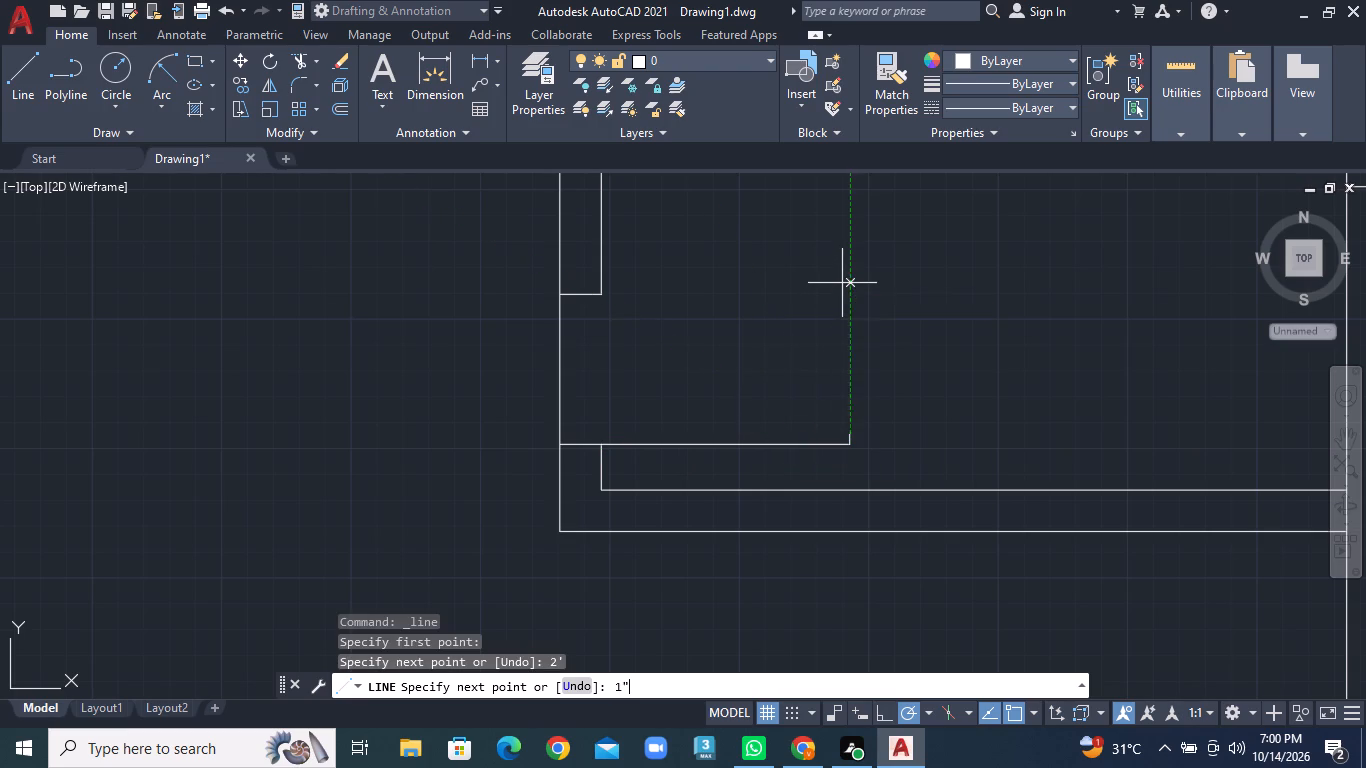
pyautogui.write("2'")
pyautogui.press('Return')
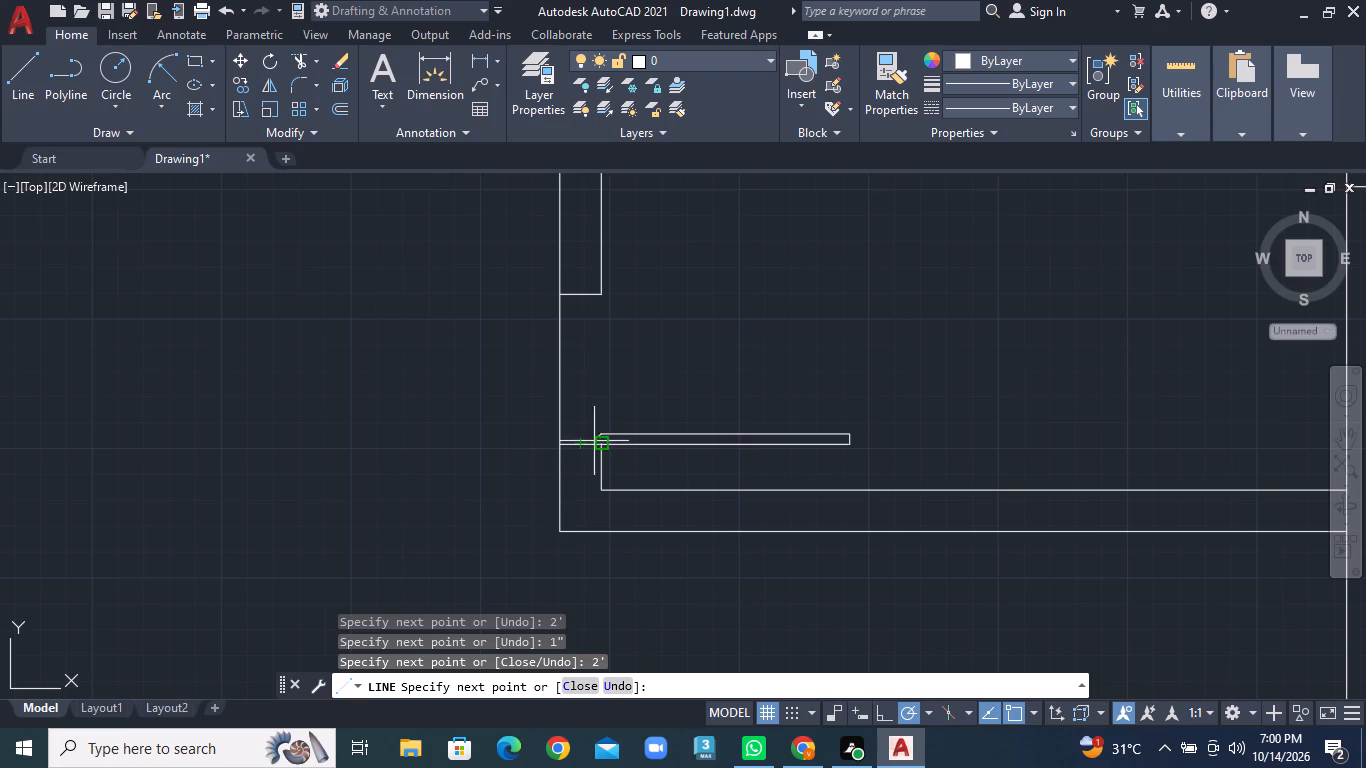
pyautogui.click(600, 442)
pyautogui.rightClick(600, 442)
pyautogui.click(629, 452)
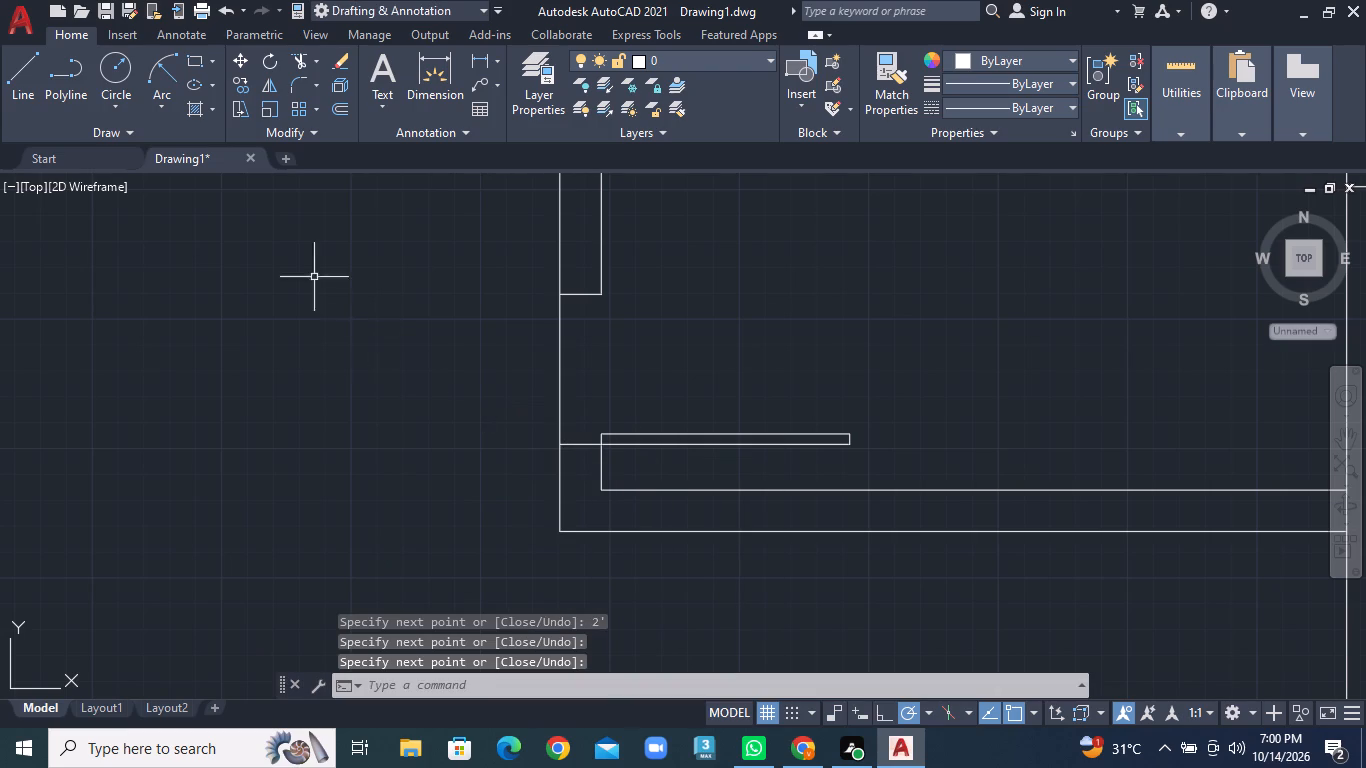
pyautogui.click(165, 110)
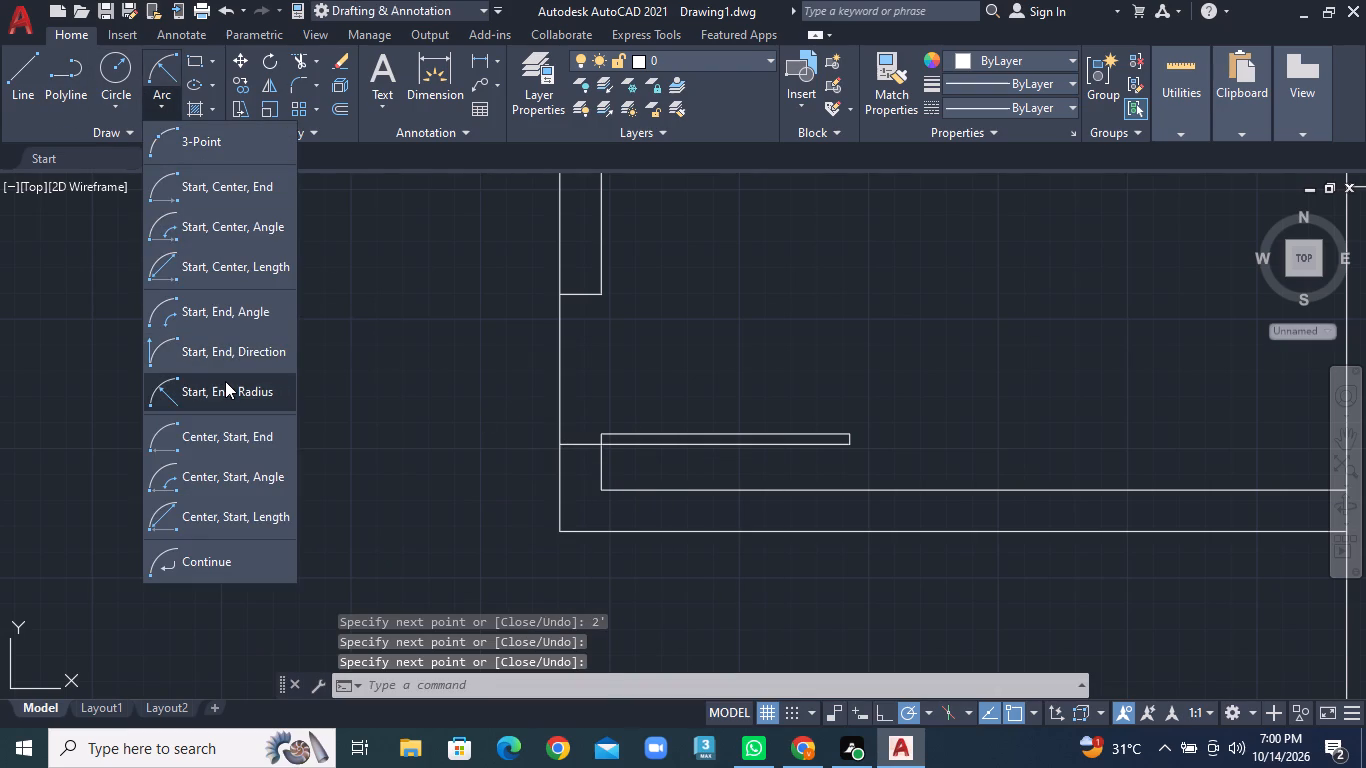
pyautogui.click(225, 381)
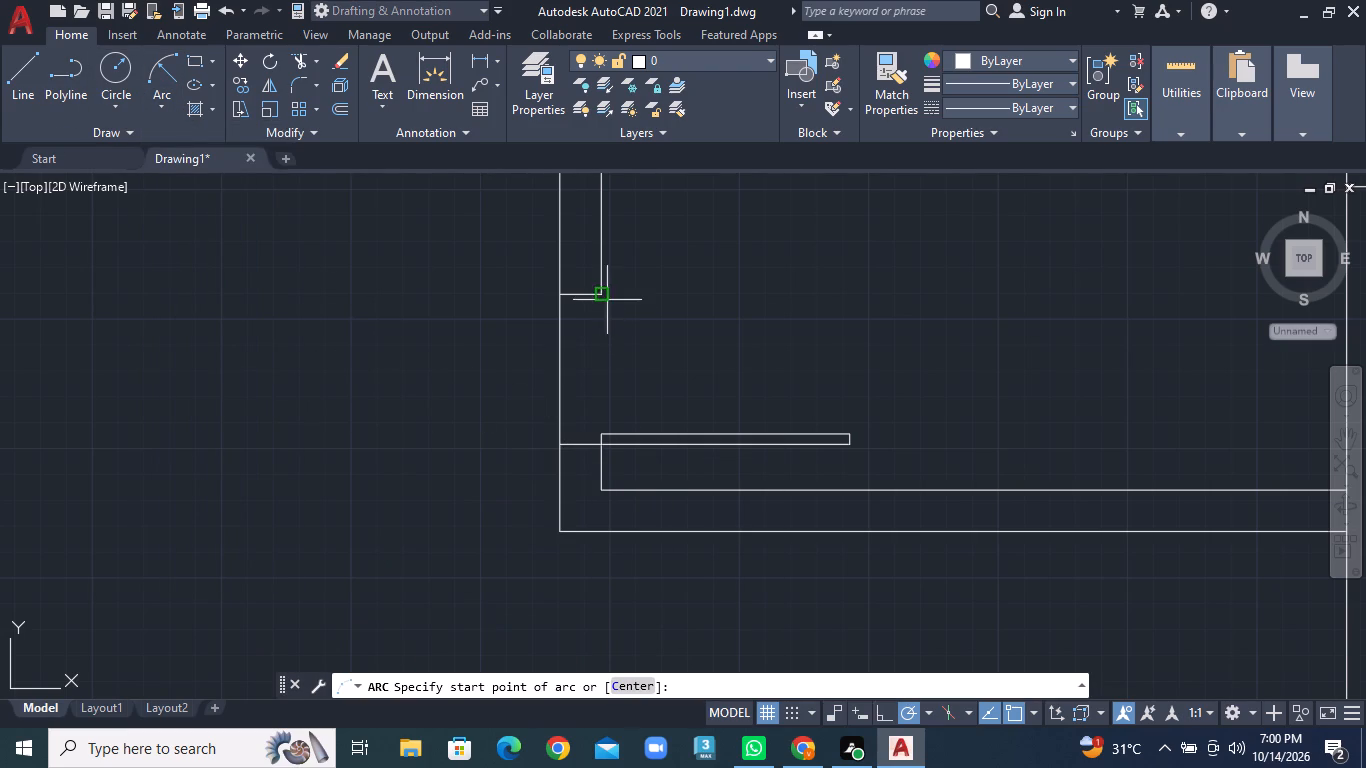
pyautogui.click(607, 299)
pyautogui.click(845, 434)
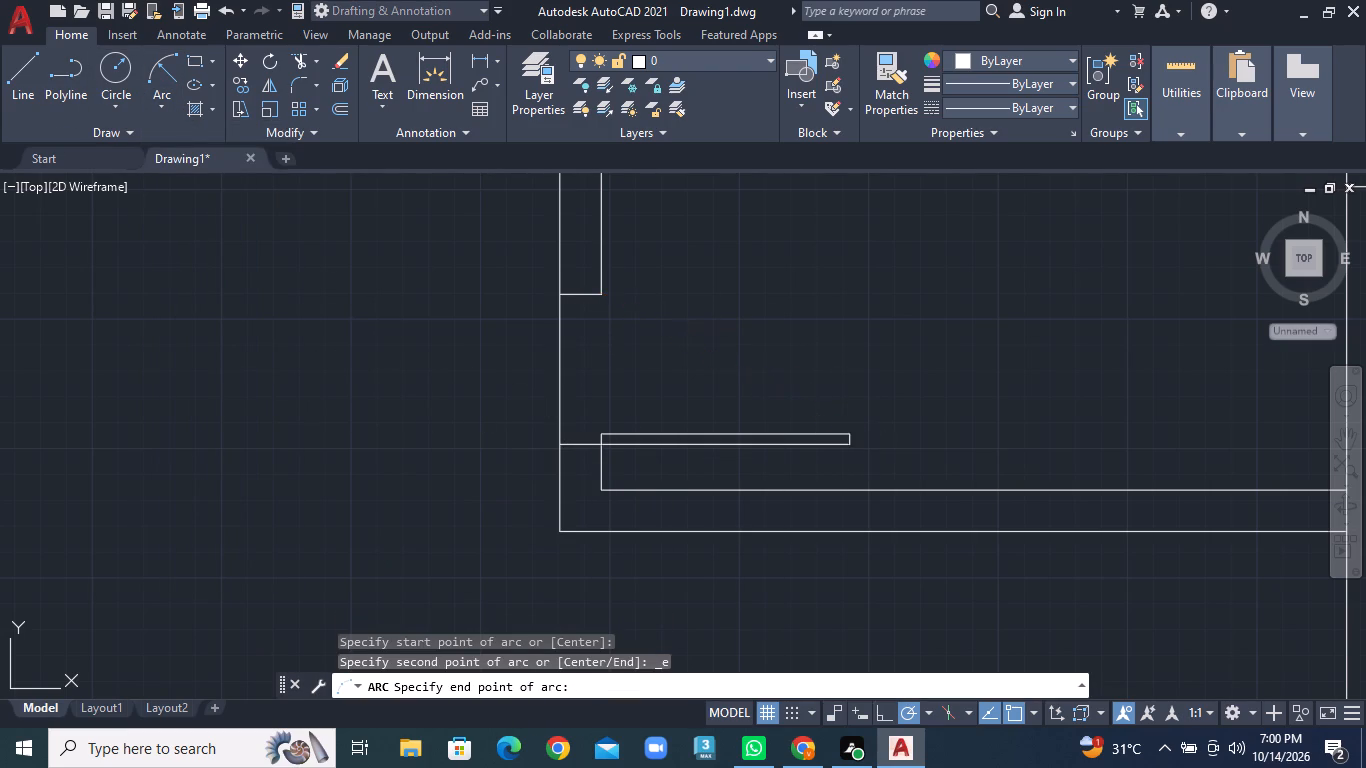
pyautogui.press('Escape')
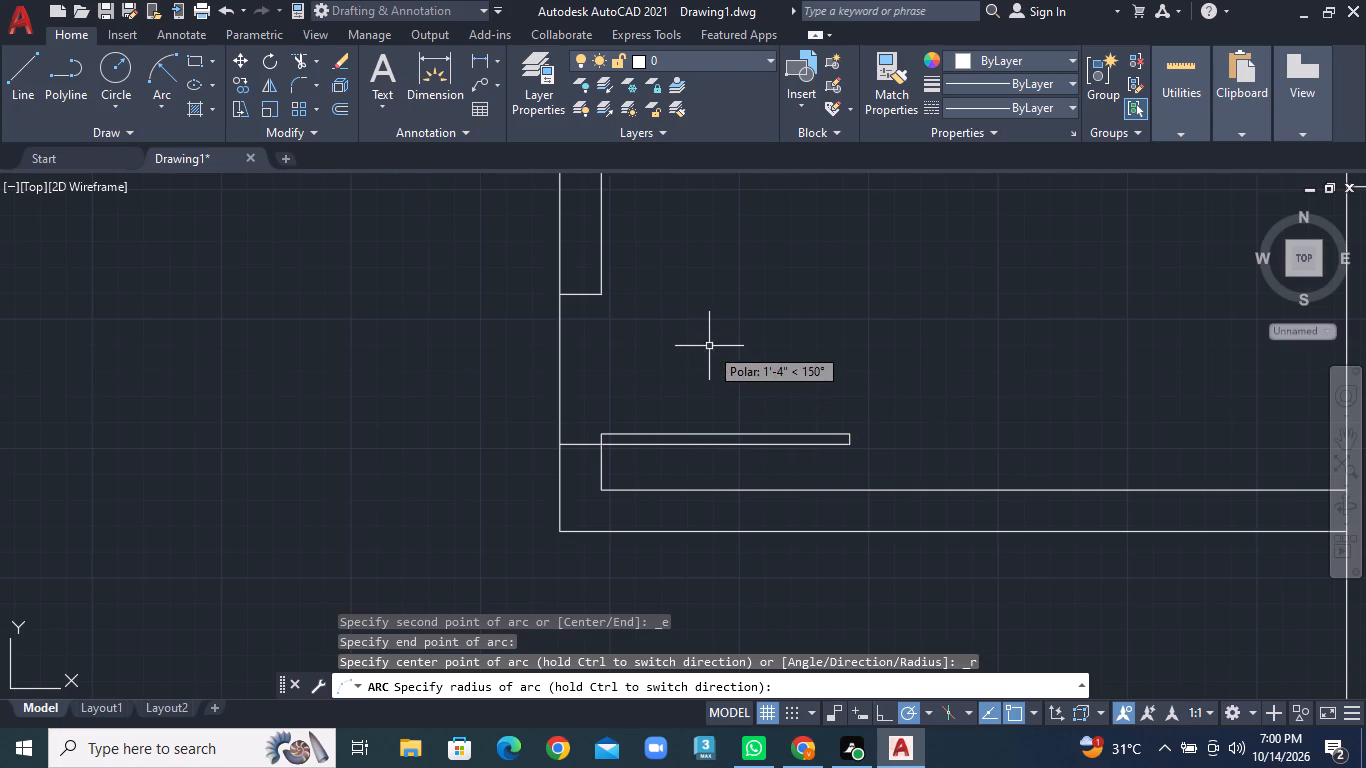
# Draw a start-end-radius swing arc from the small right-hand room's door leaf's free upper corner to the opening's upper jamb corner.
pyautogui.click(160, 108)
pyautogui.click(209, 393)
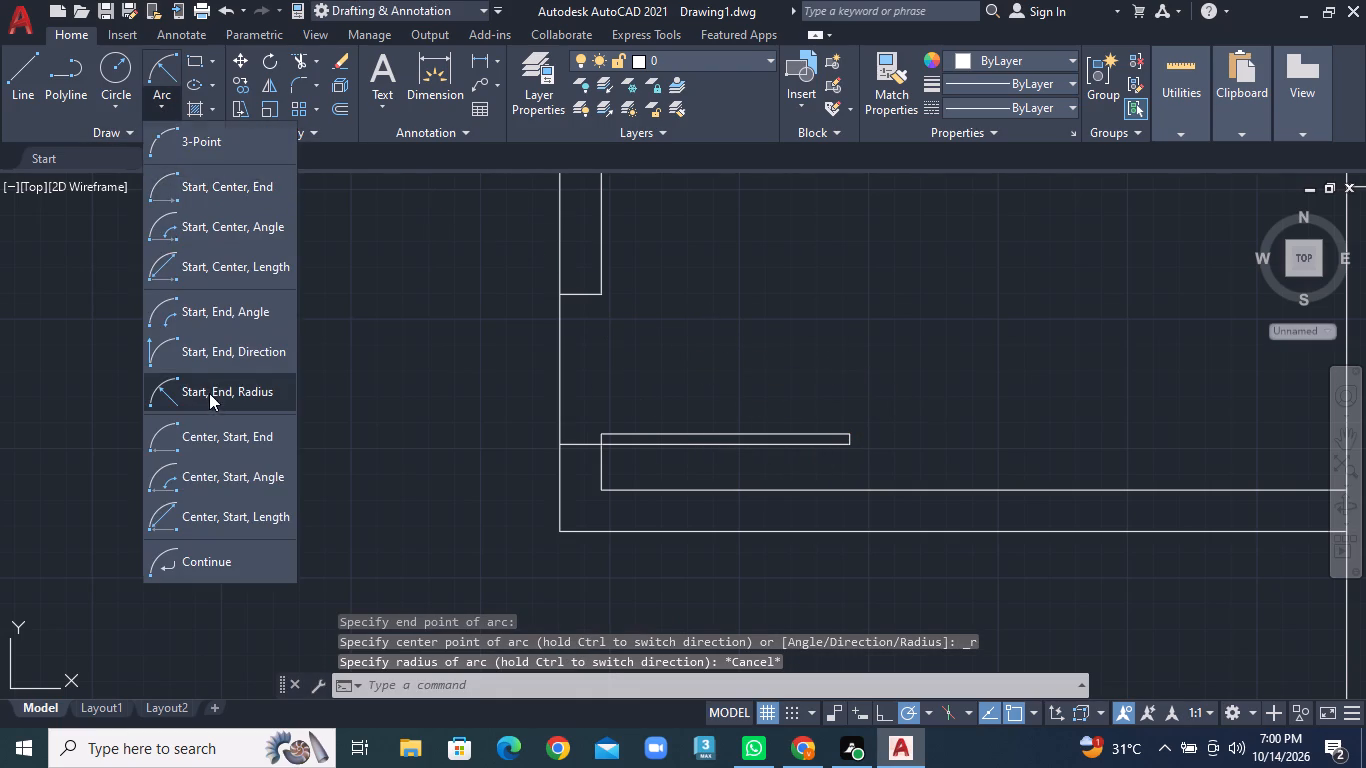
pyautogui.click(841, 428)
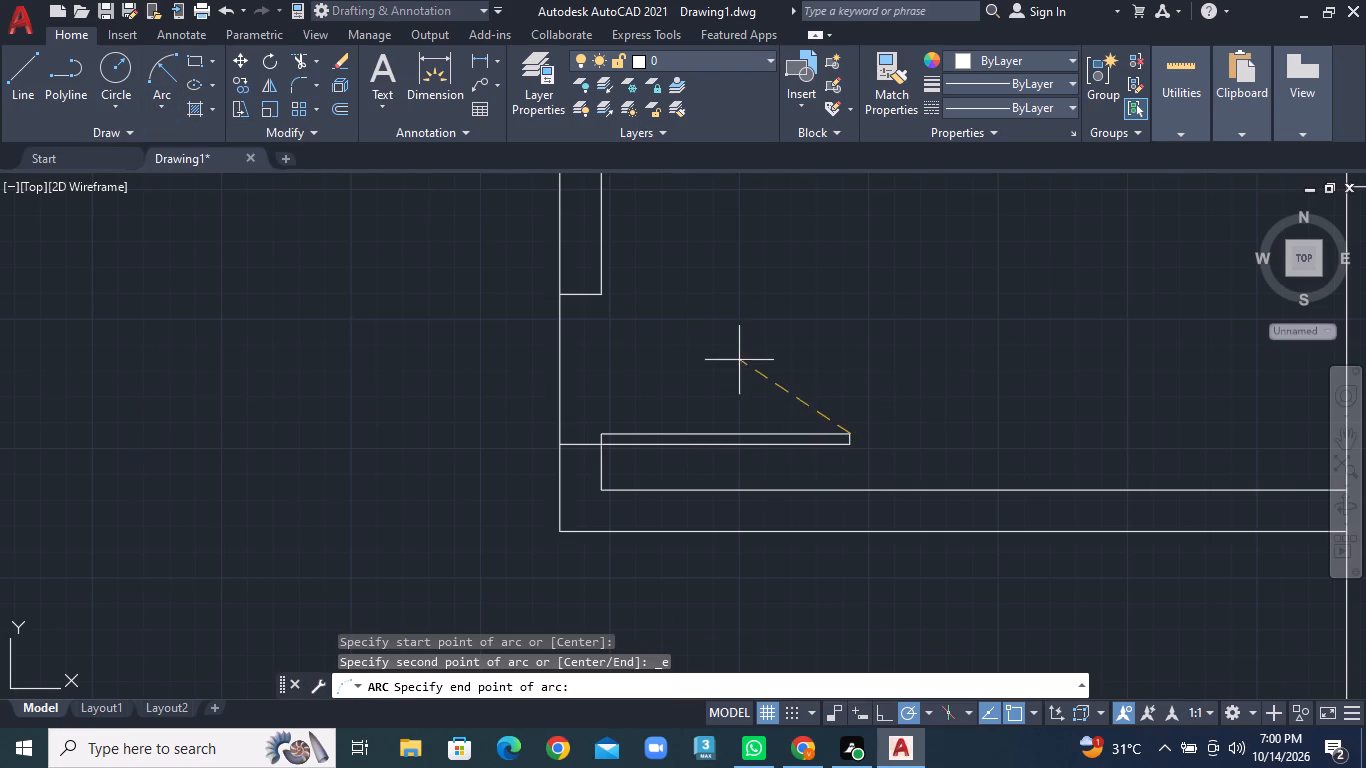
pyautogui.click(606, 298)
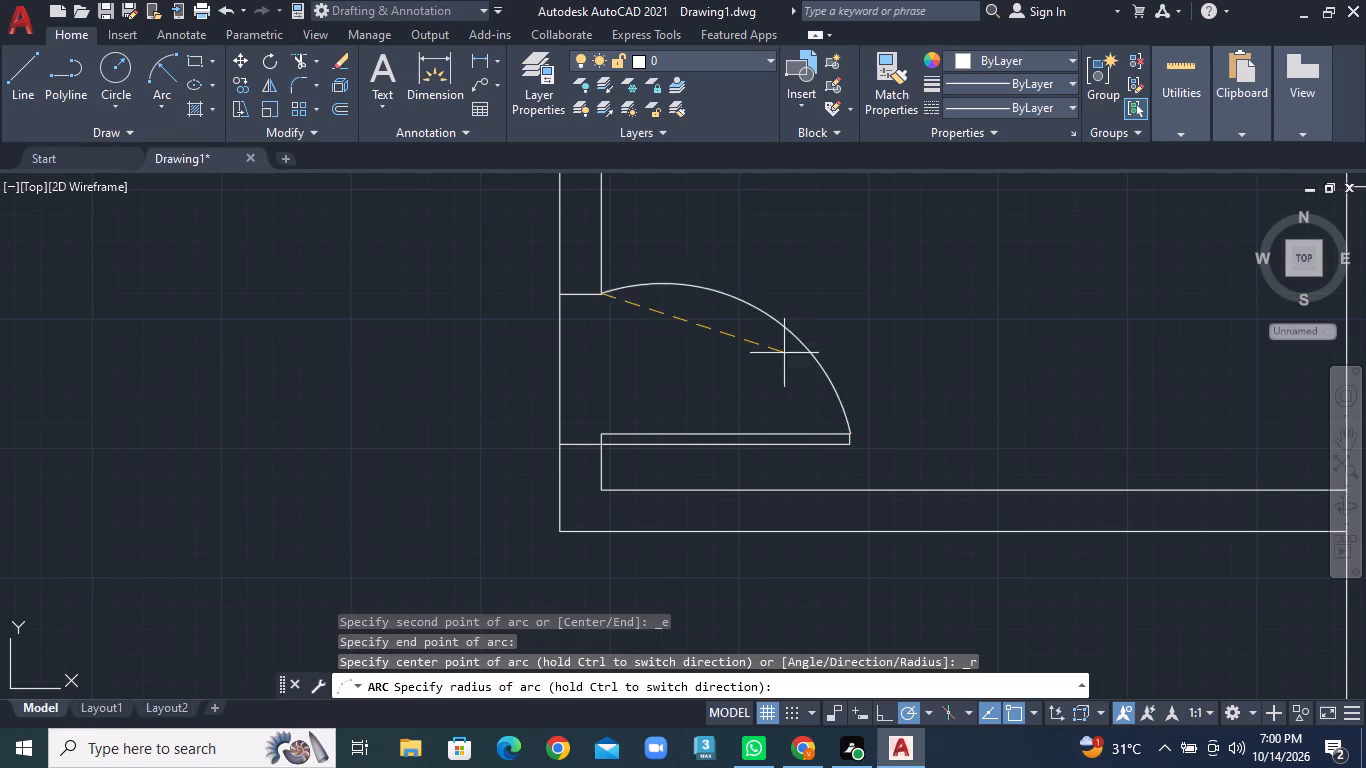
pyautogui.click(929, 409)
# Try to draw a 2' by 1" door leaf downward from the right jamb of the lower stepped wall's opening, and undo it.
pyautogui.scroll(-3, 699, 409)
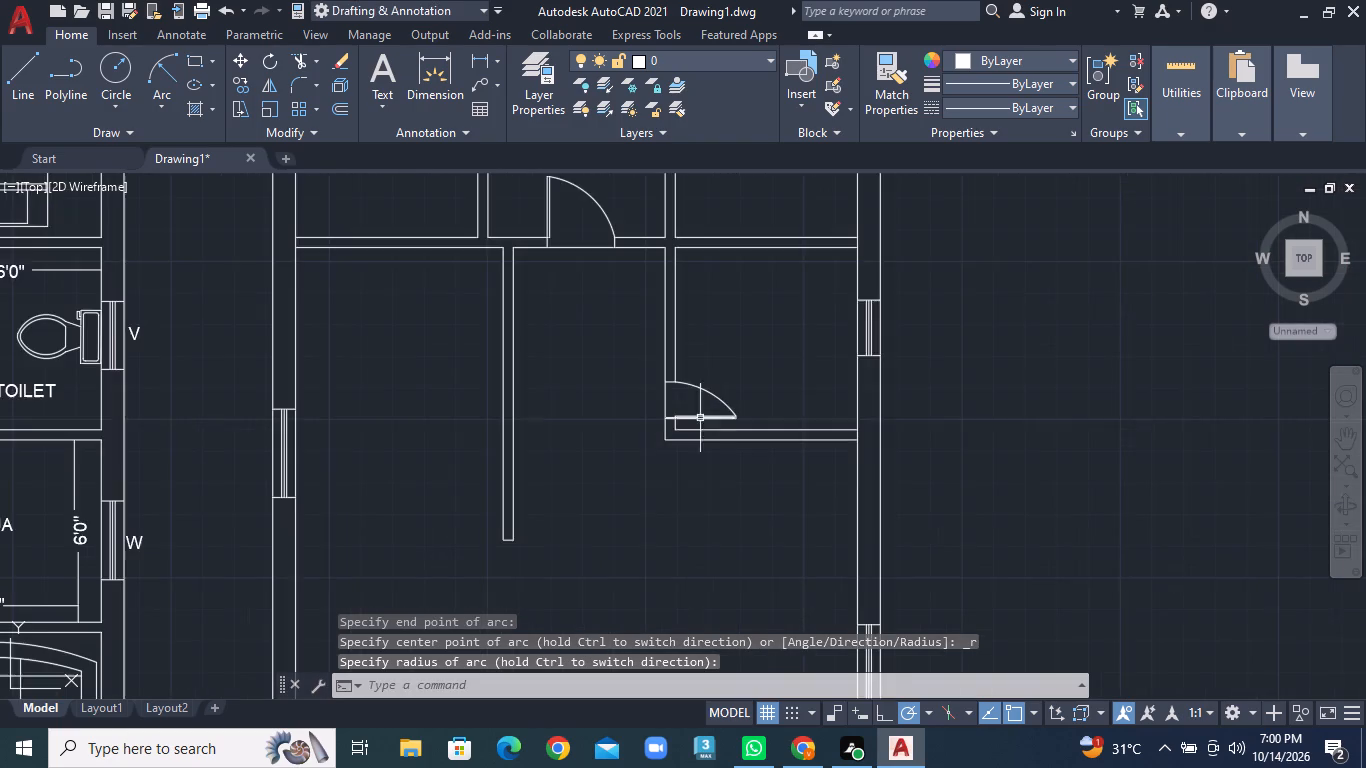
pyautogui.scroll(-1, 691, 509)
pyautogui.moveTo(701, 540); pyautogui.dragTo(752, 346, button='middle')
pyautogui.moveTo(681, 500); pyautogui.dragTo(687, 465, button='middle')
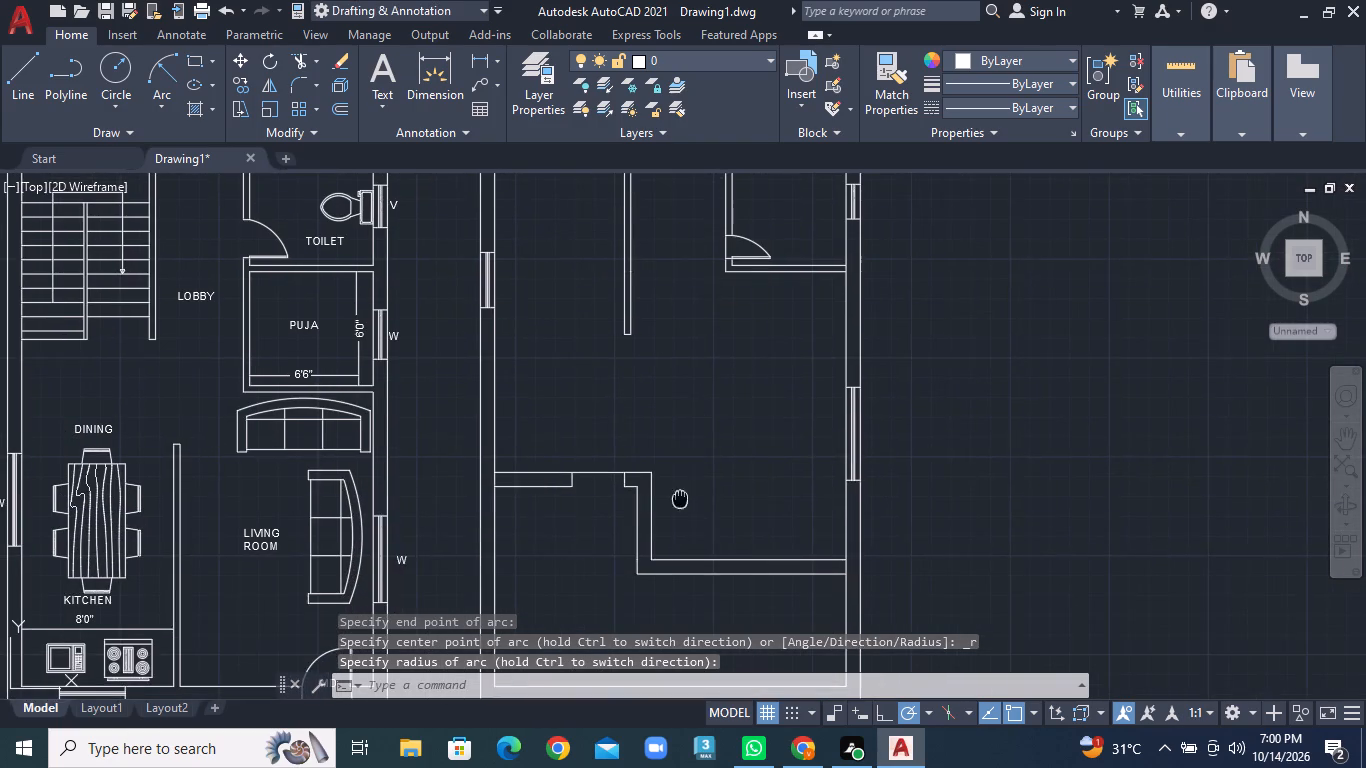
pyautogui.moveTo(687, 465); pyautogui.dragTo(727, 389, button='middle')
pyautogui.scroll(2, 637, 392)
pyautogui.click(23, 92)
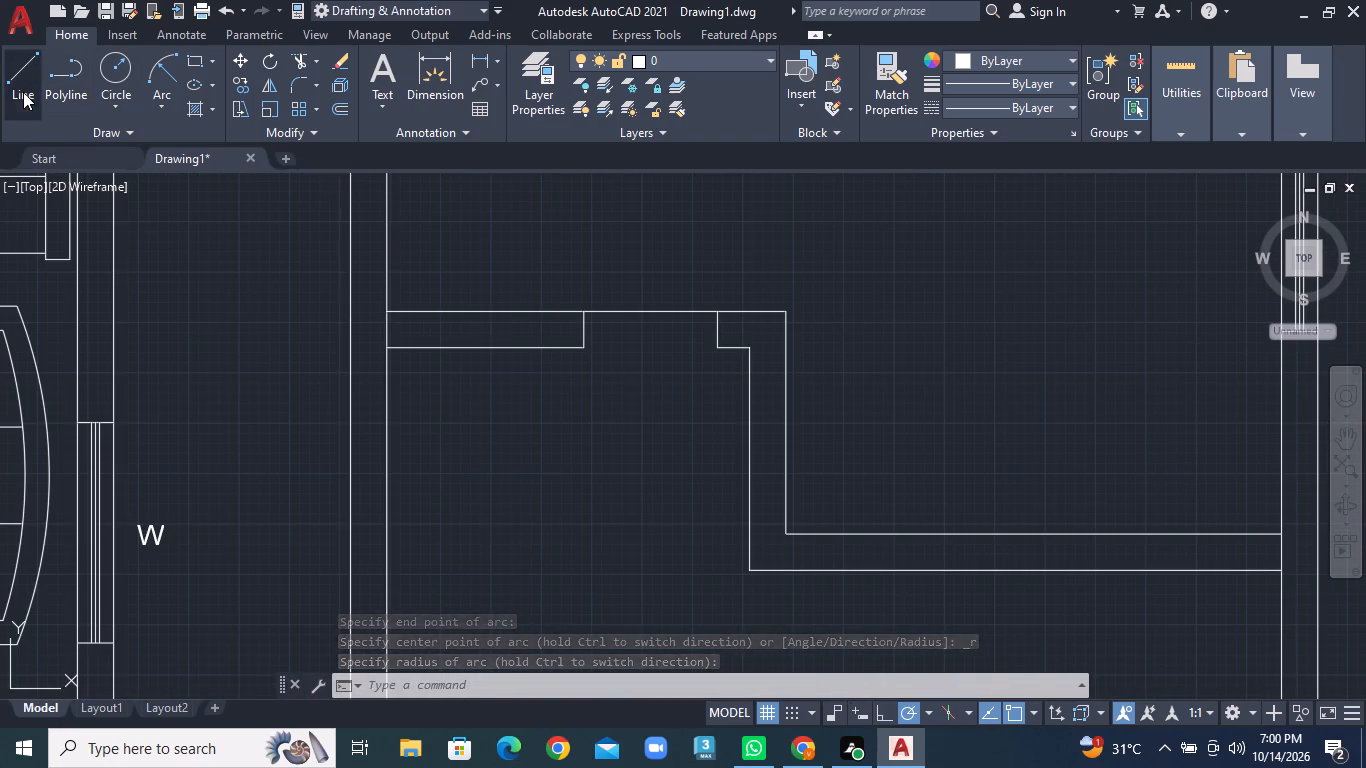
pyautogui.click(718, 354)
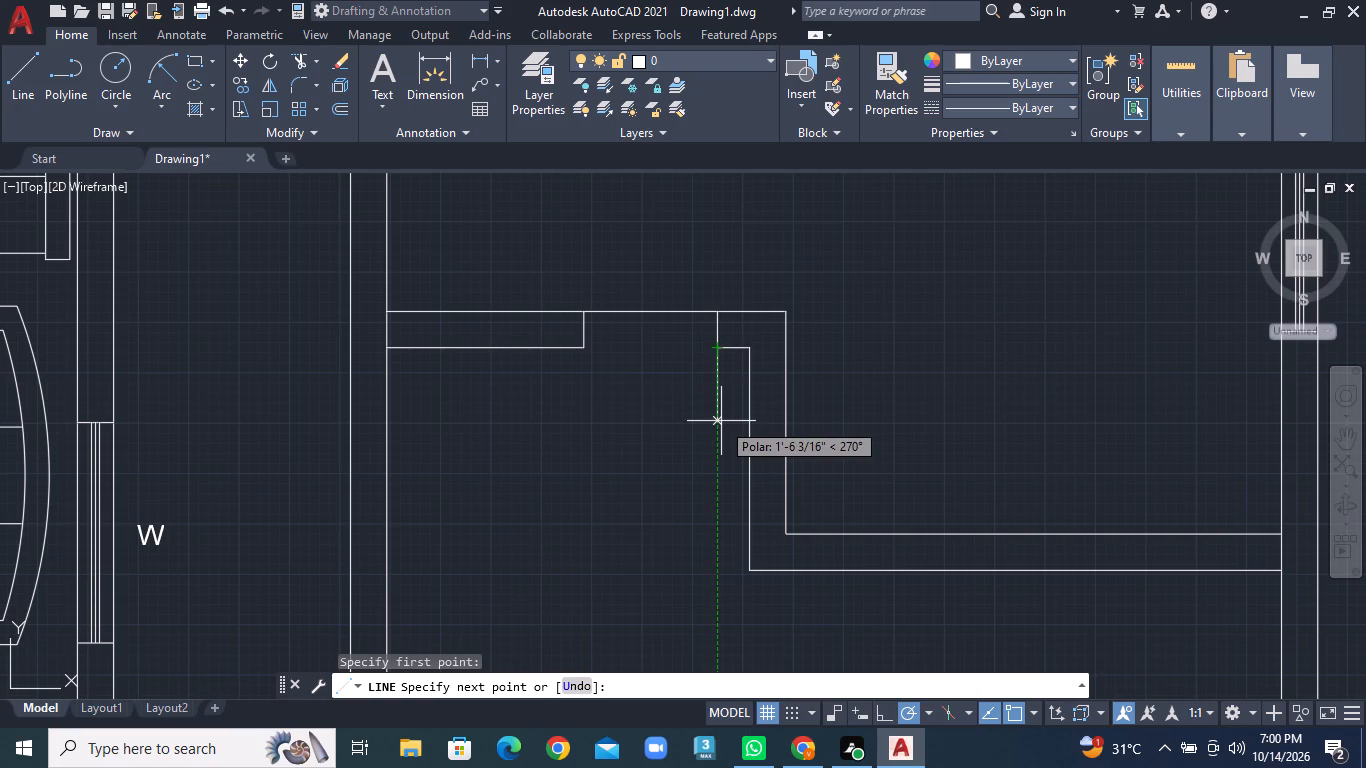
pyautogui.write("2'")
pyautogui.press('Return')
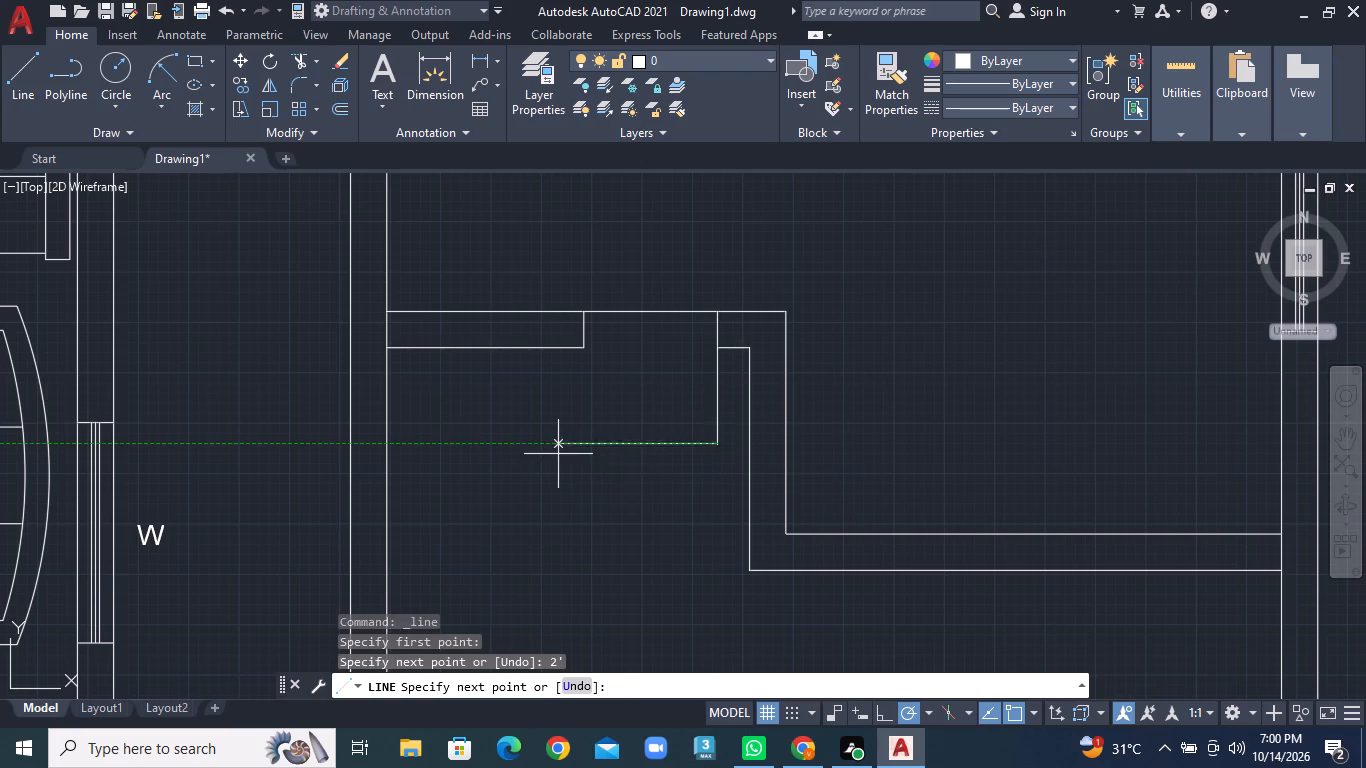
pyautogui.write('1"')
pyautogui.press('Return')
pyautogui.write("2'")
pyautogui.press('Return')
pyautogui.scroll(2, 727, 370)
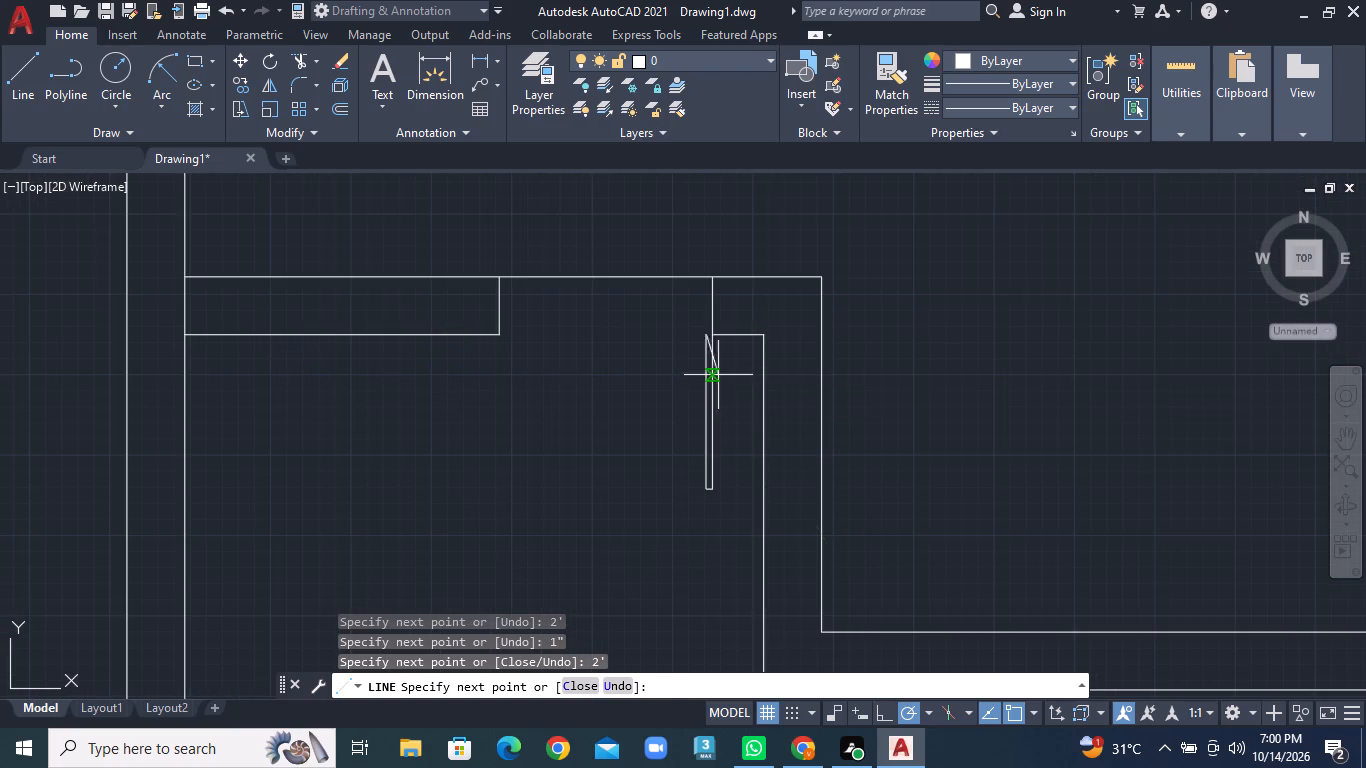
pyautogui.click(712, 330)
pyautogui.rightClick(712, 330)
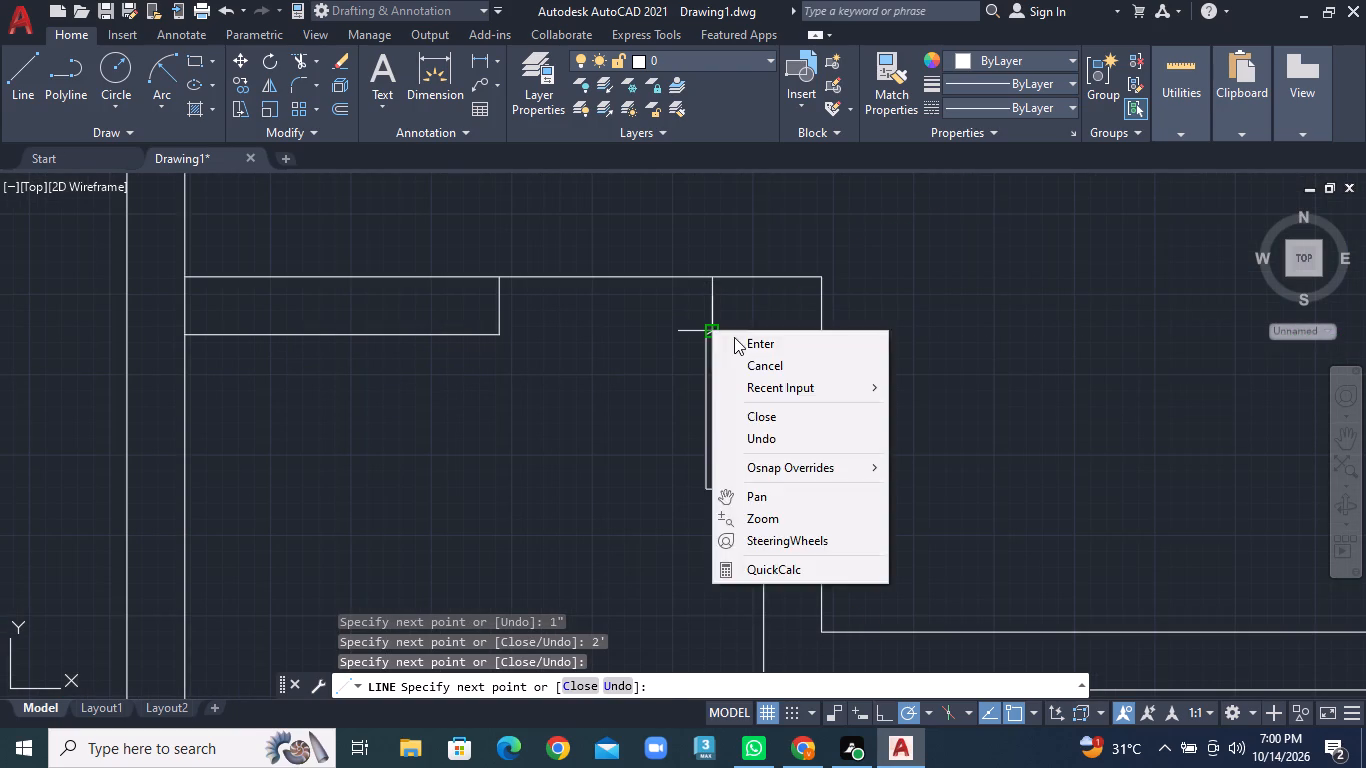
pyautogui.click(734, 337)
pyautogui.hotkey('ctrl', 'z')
# Draw a 2' by 1" door leaf down from the right jamb's lower corner at the lower stepped wall's opening, closed at the jamb corner.
pyautogui.scroll(2, 727, 312)
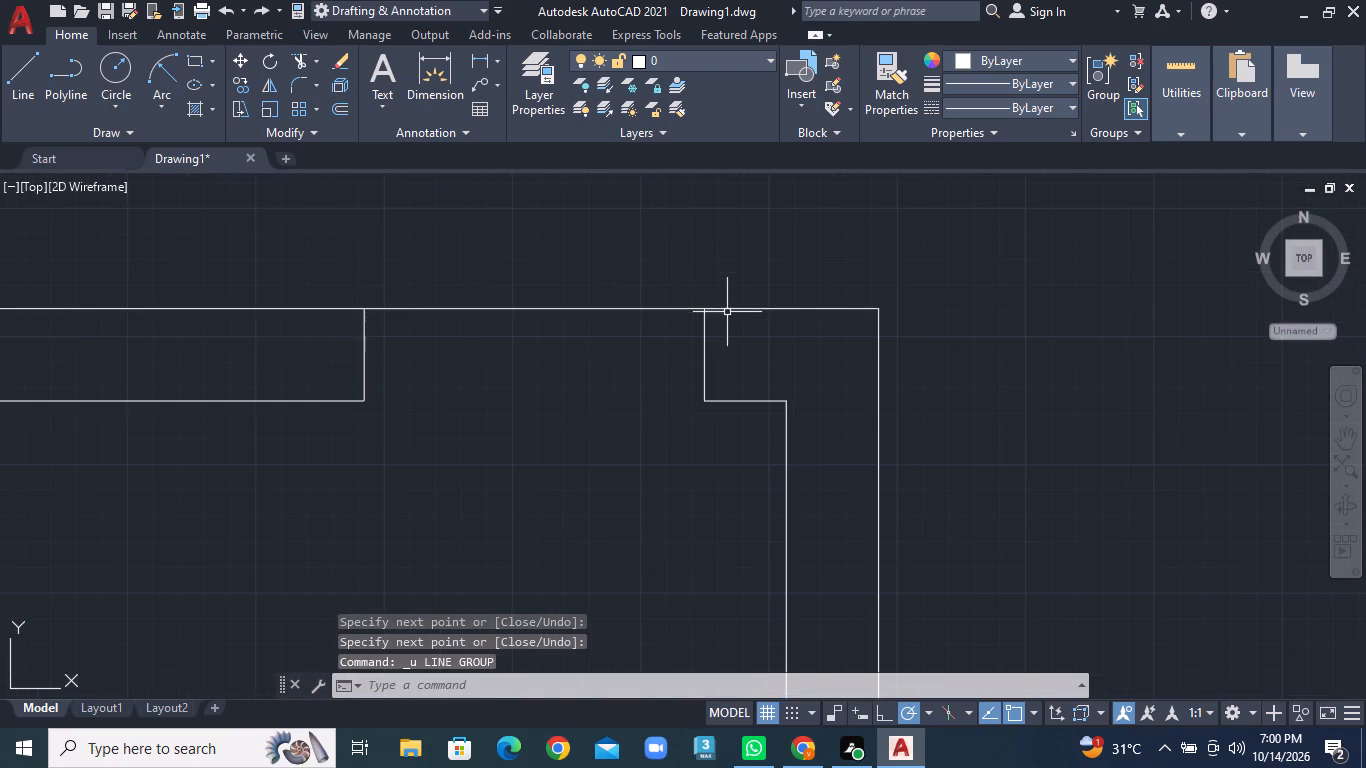
pyautogui.scroll(-2, 718, 334)
pyautogui.click(25, 108)
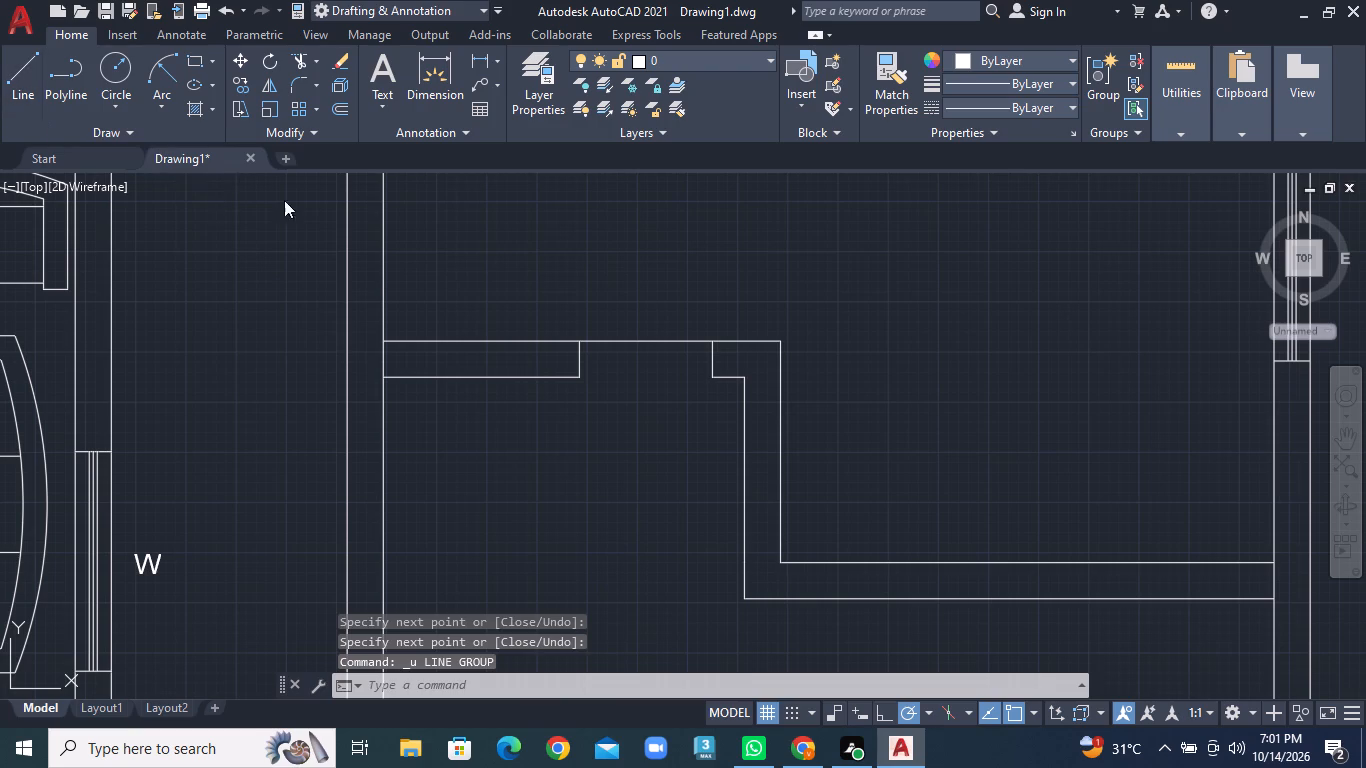
pyautogui.click(715, 381)
pyautogui.moveTo(704, 514); pyautogui.dragTo(711, 424, button='middle')
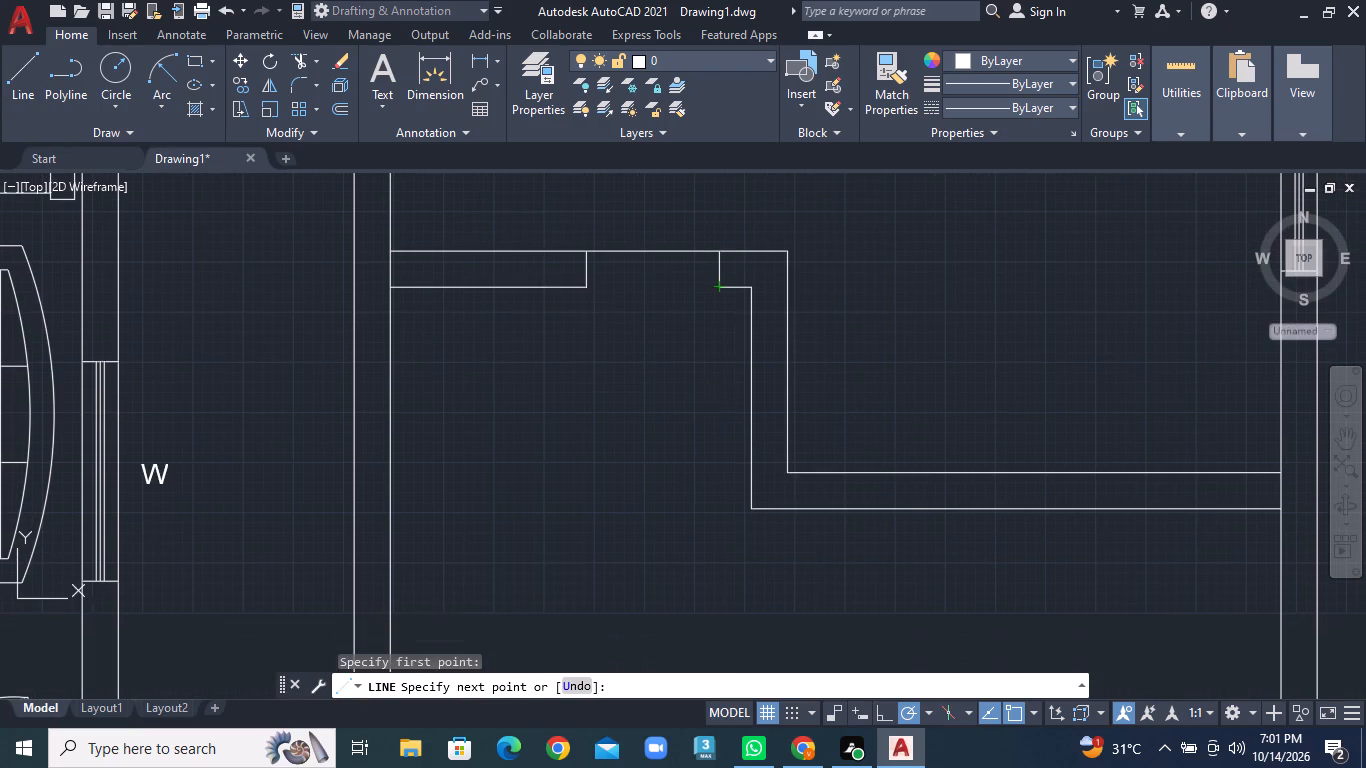
pyautogui.write("2'")
pyautogui.press('Return')
pyautogui.write('1"')
pyautogui.press('Return')
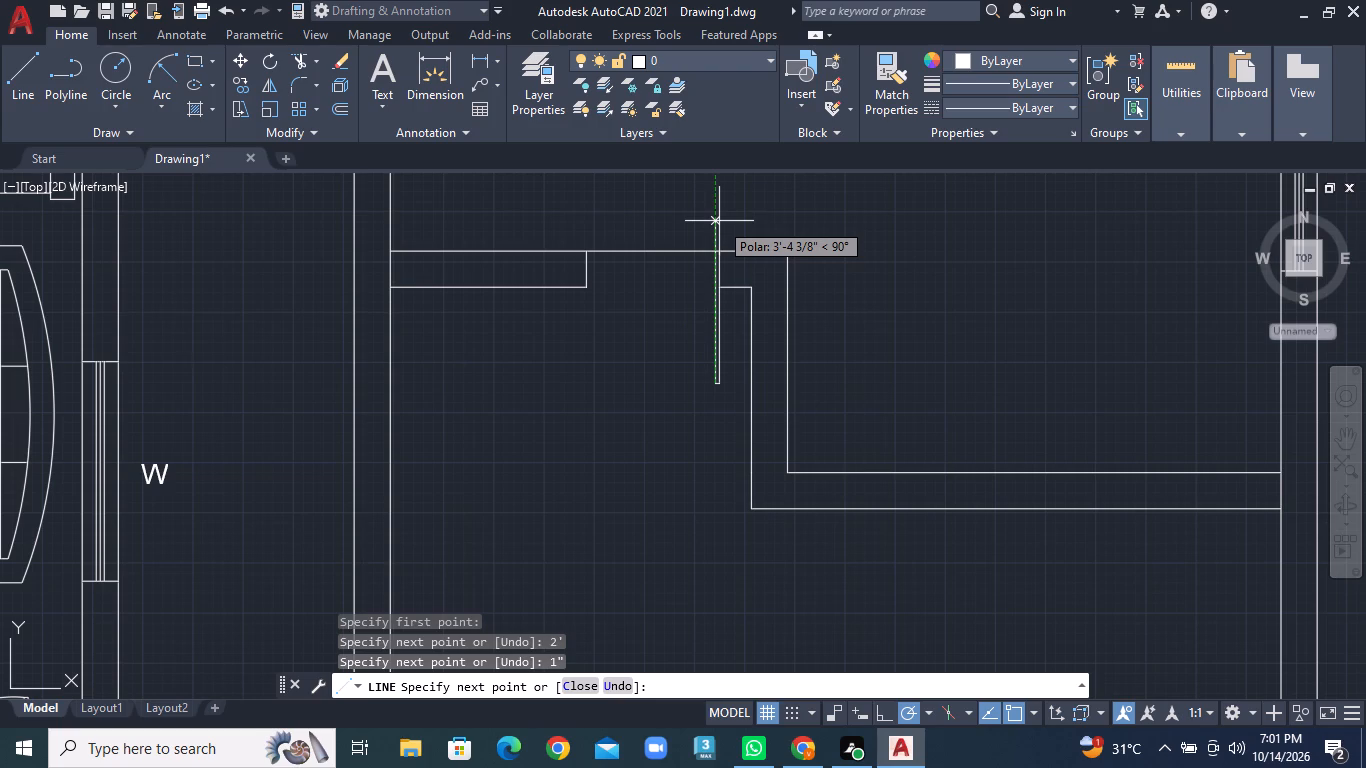
pyautogui.write("2'")
pyautogui.press('Return')
pyautogui.scroll(4, 746, 283)
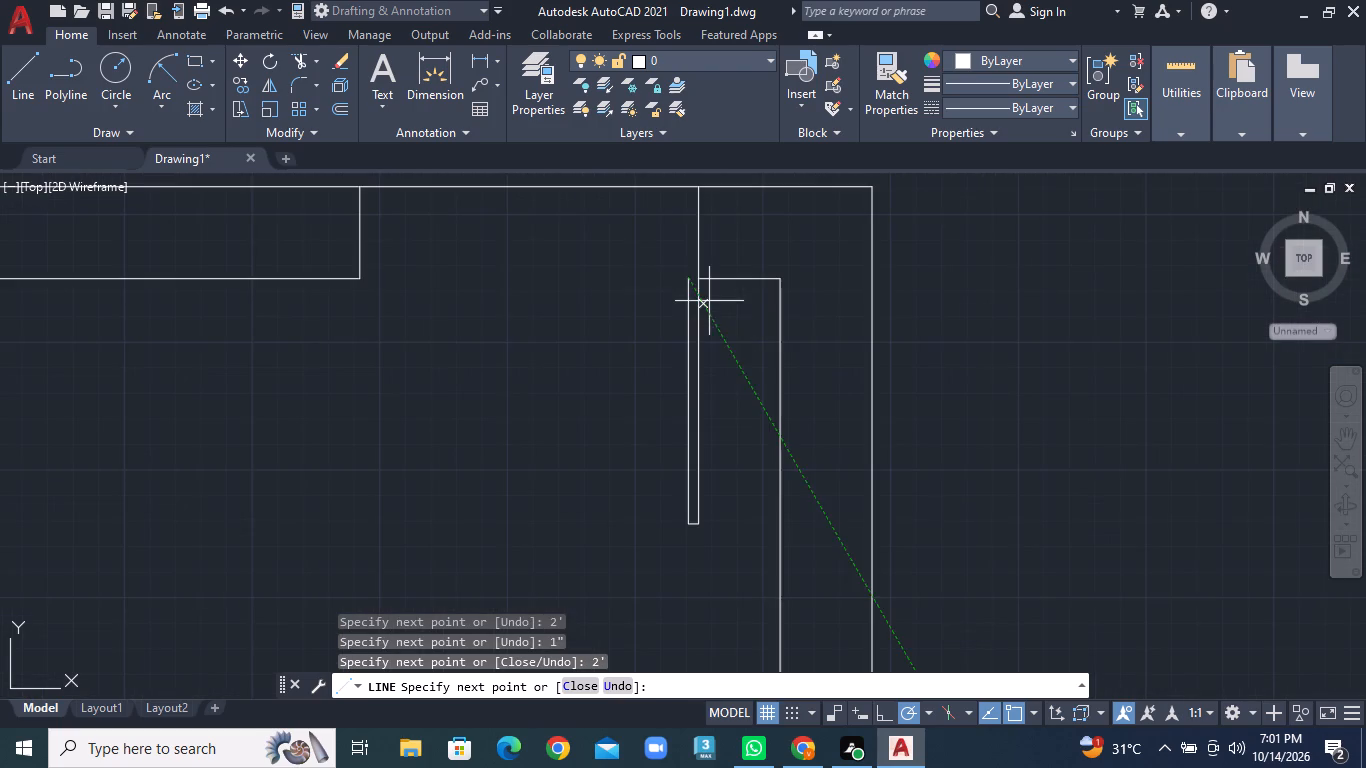
pyautogui.click(701, 281)
pyautogui.rightClick(701, 281)
pyautogui.click(733, 296)
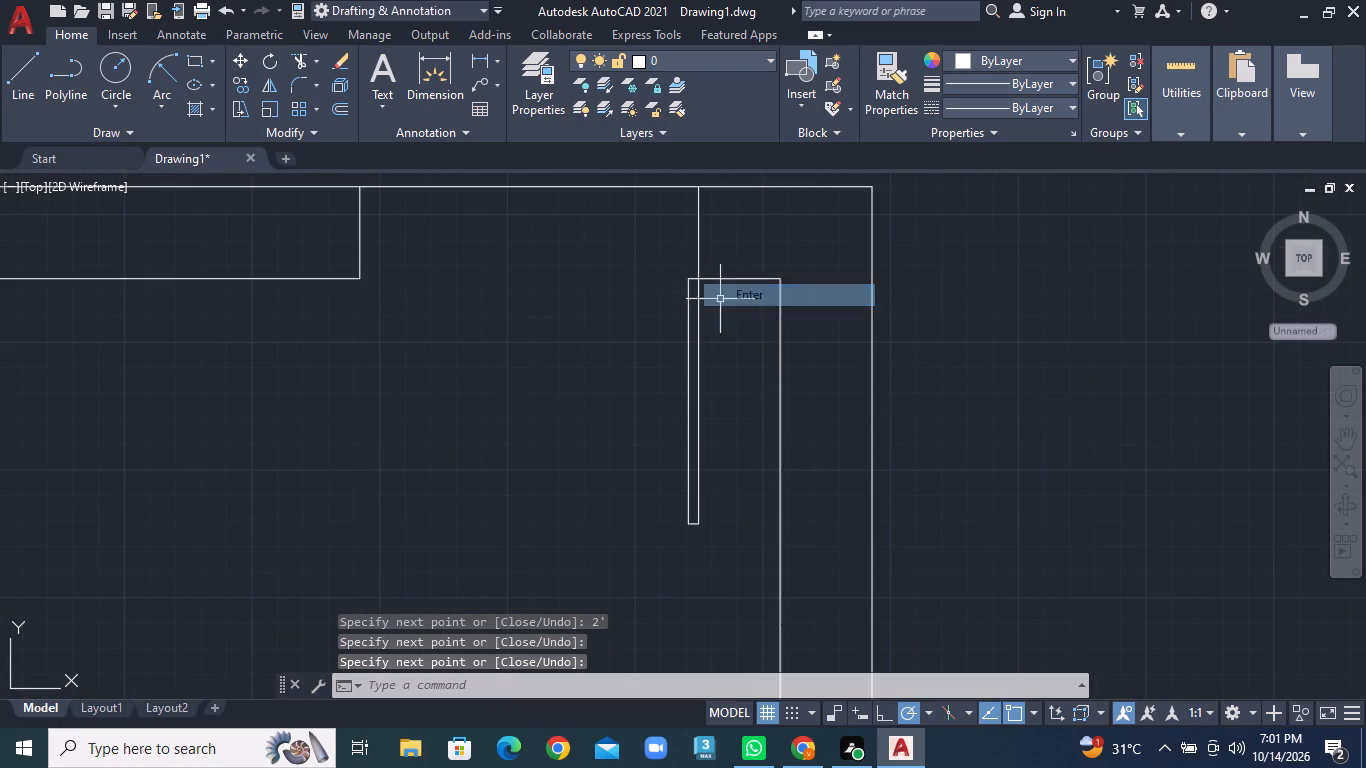
# Draw a start-end-radius swing arc from the lower stepped wall opening's left jamb lower corner to the door leaf's free lower-left corner.
pyautogui.doubleClick(171, 100)
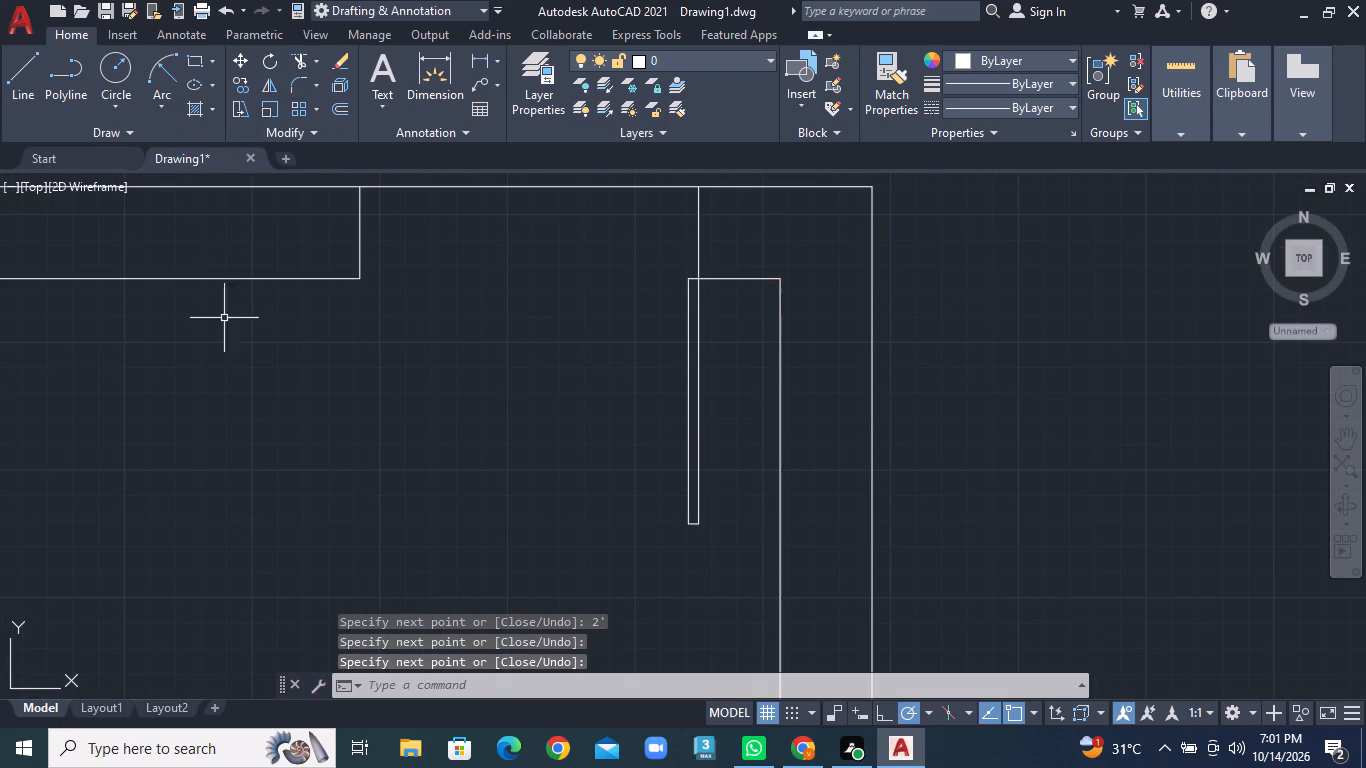
pyautogui.click(158, 112)
pyautogui.click(222, 388)
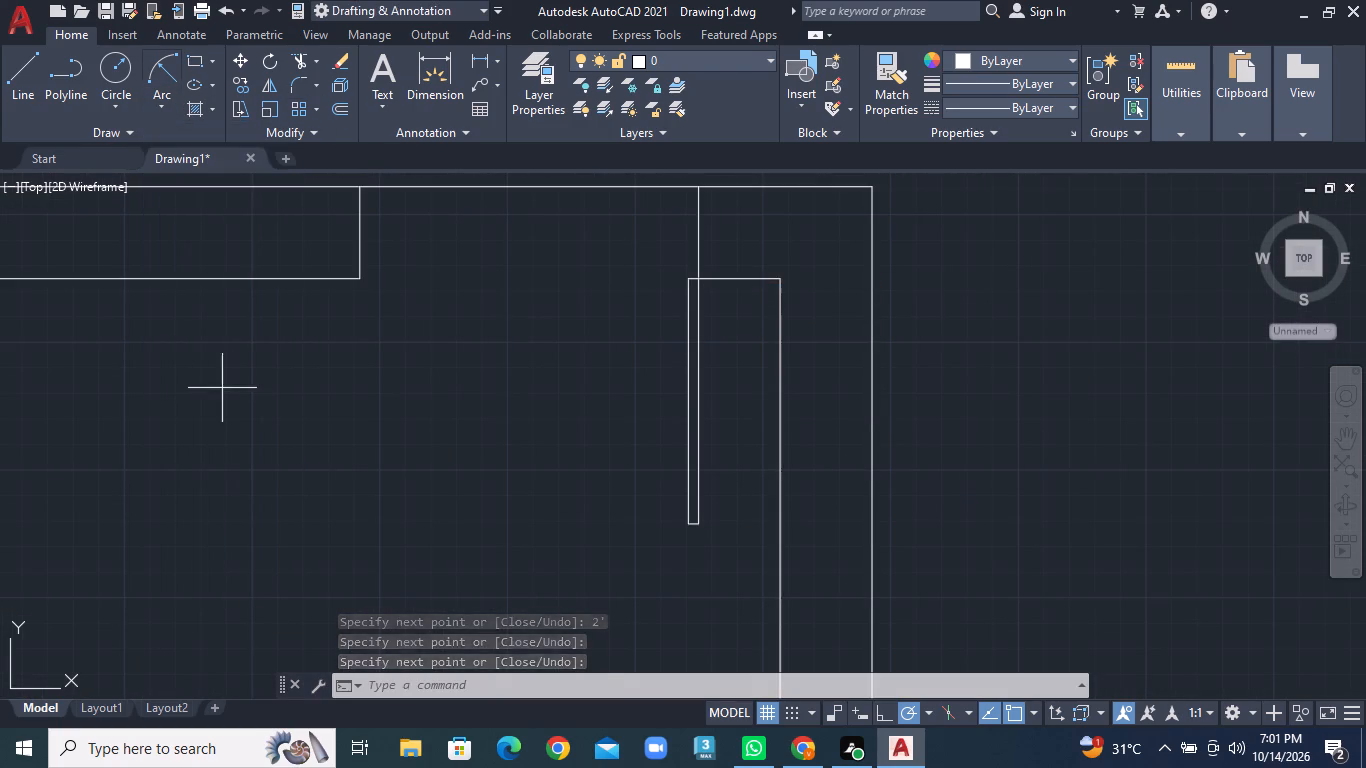
pyautogui.click(363, 282)
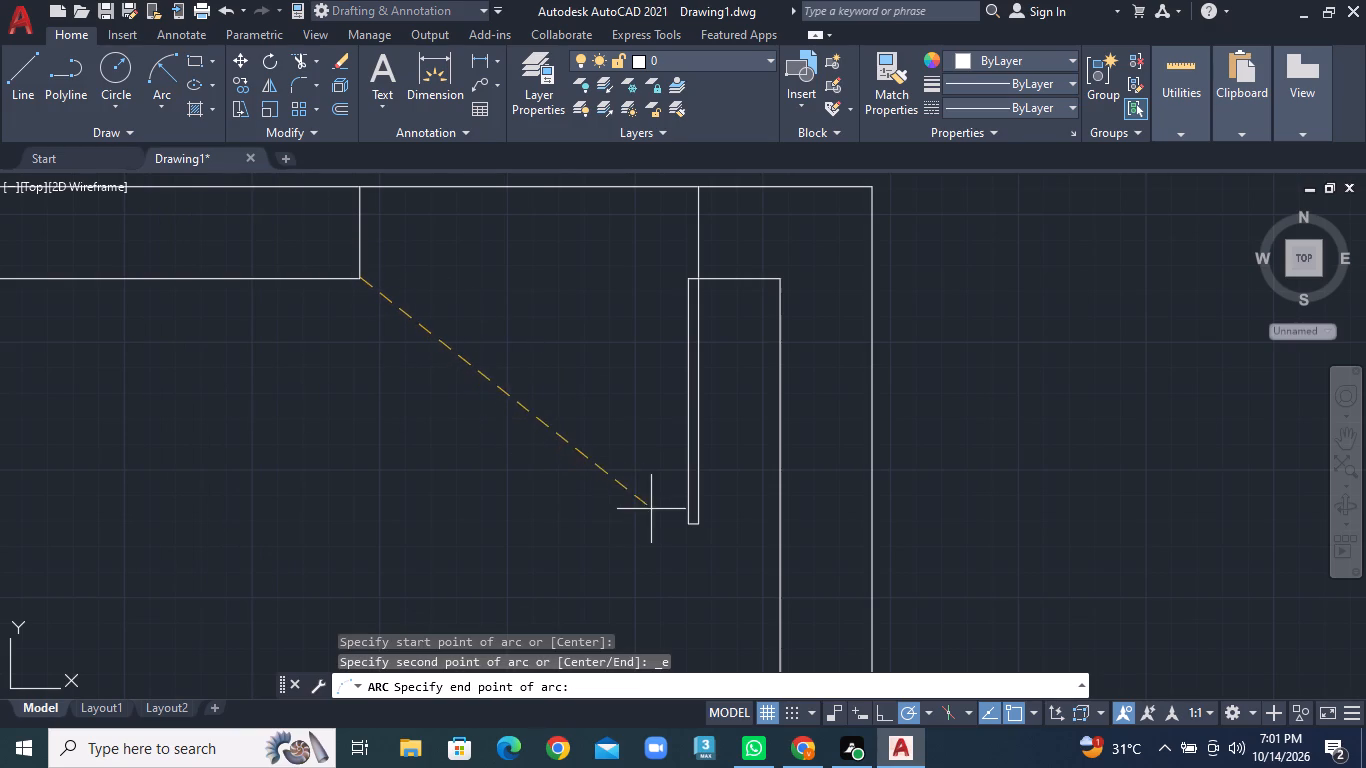
pyautogui.click(684, 521)
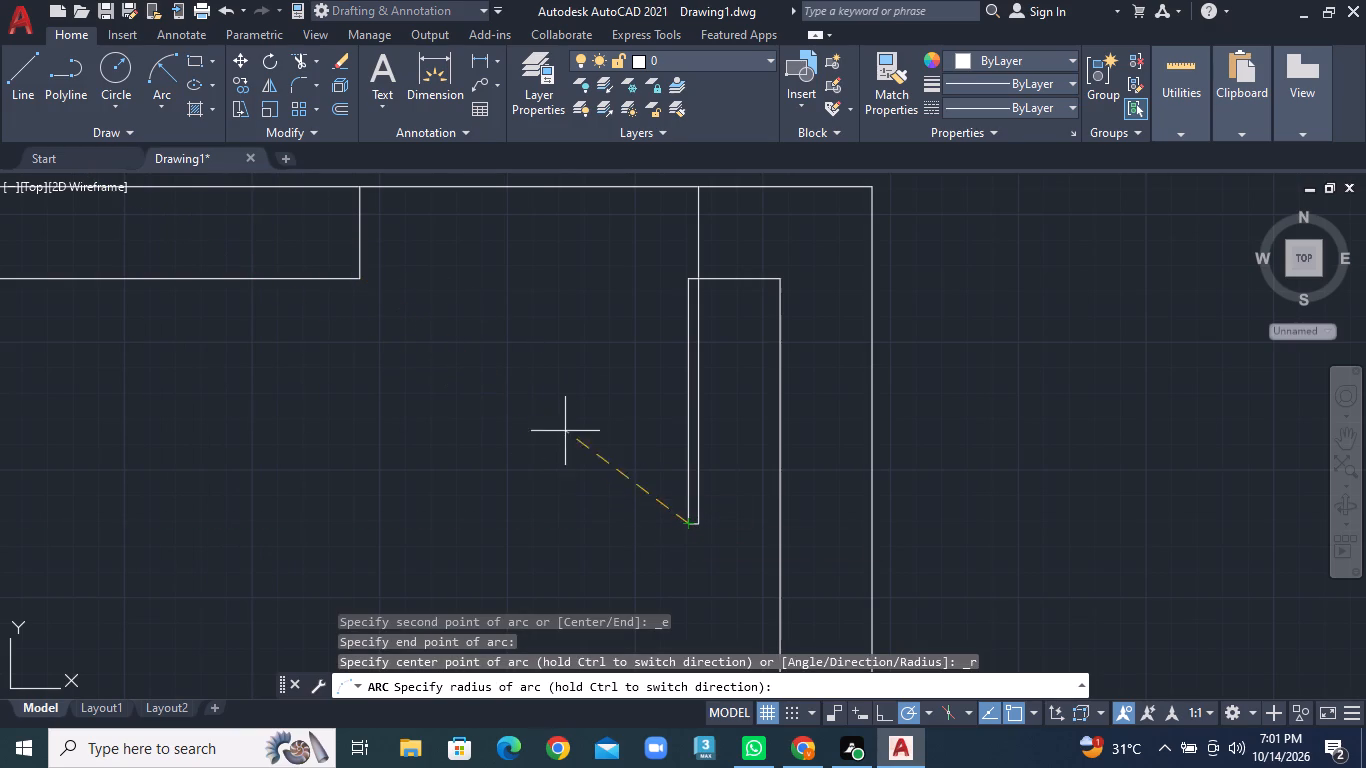
pyautogui.click(497, 316)
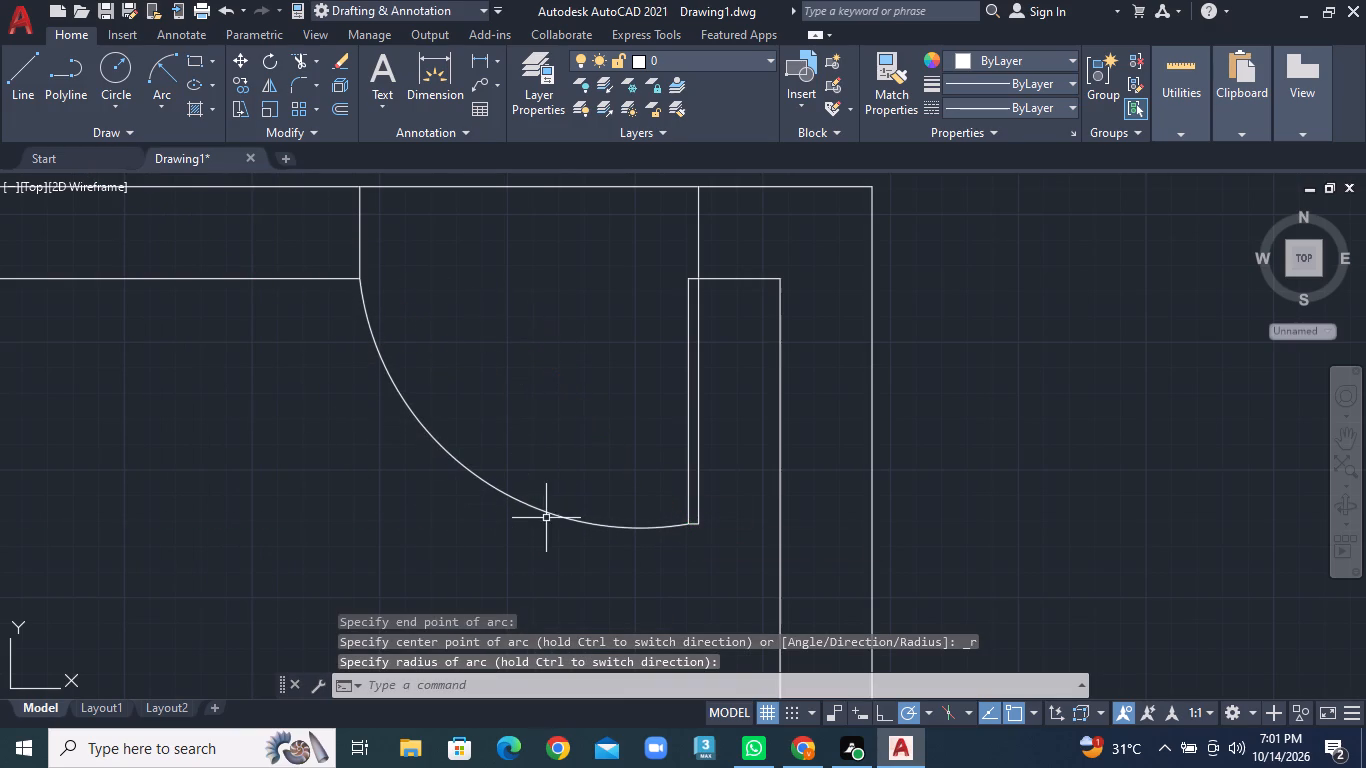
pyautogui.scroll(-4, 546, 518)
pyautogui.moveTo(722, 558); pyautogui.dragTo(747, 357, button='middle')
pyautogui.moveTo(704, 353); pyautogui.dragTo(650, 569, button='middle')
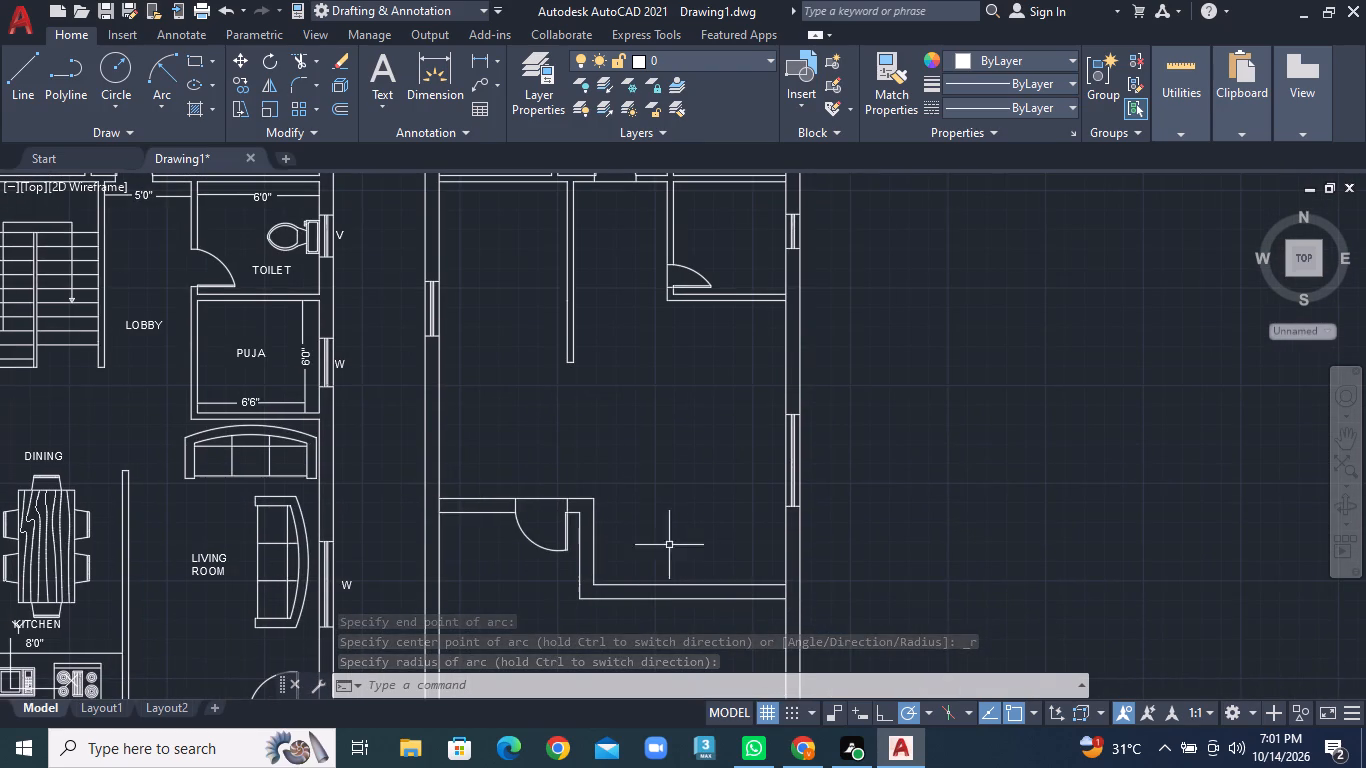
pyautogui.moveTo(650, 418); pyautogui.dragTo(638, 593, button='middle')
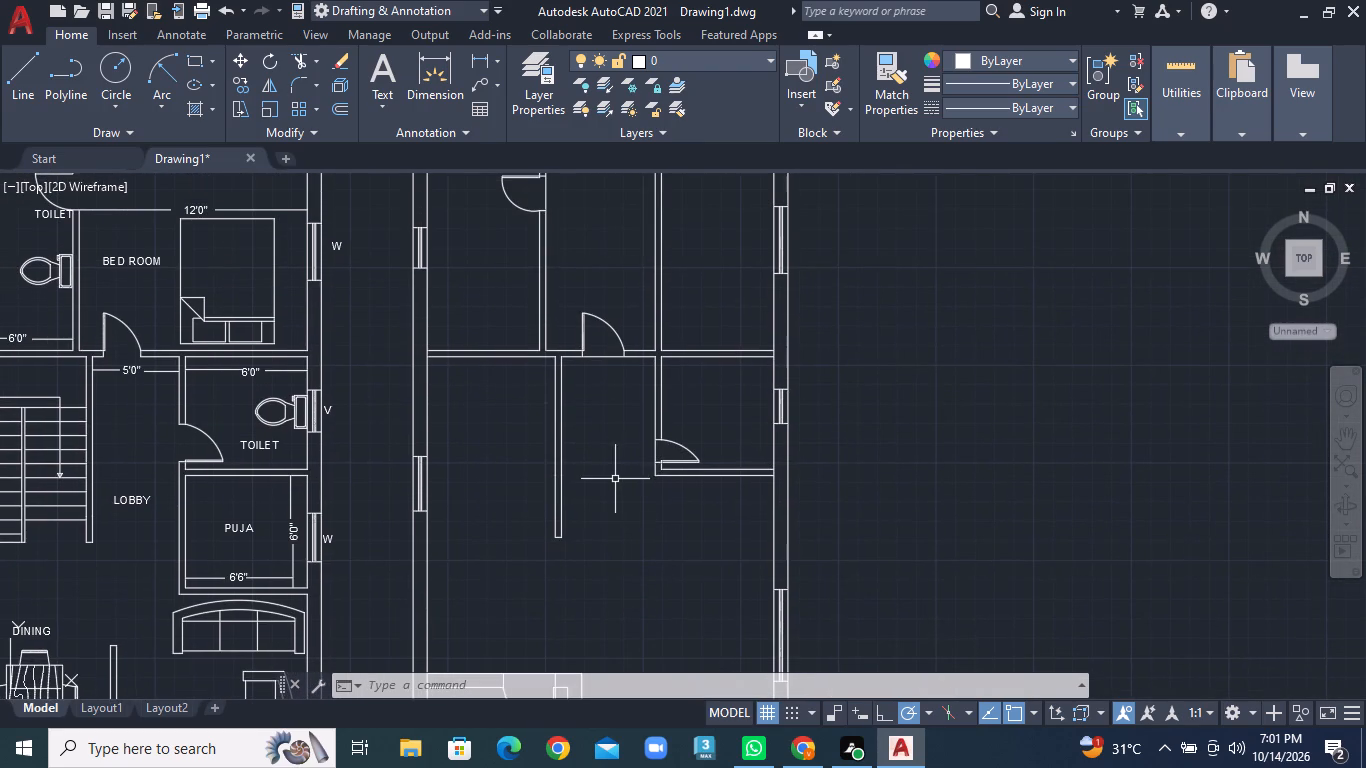
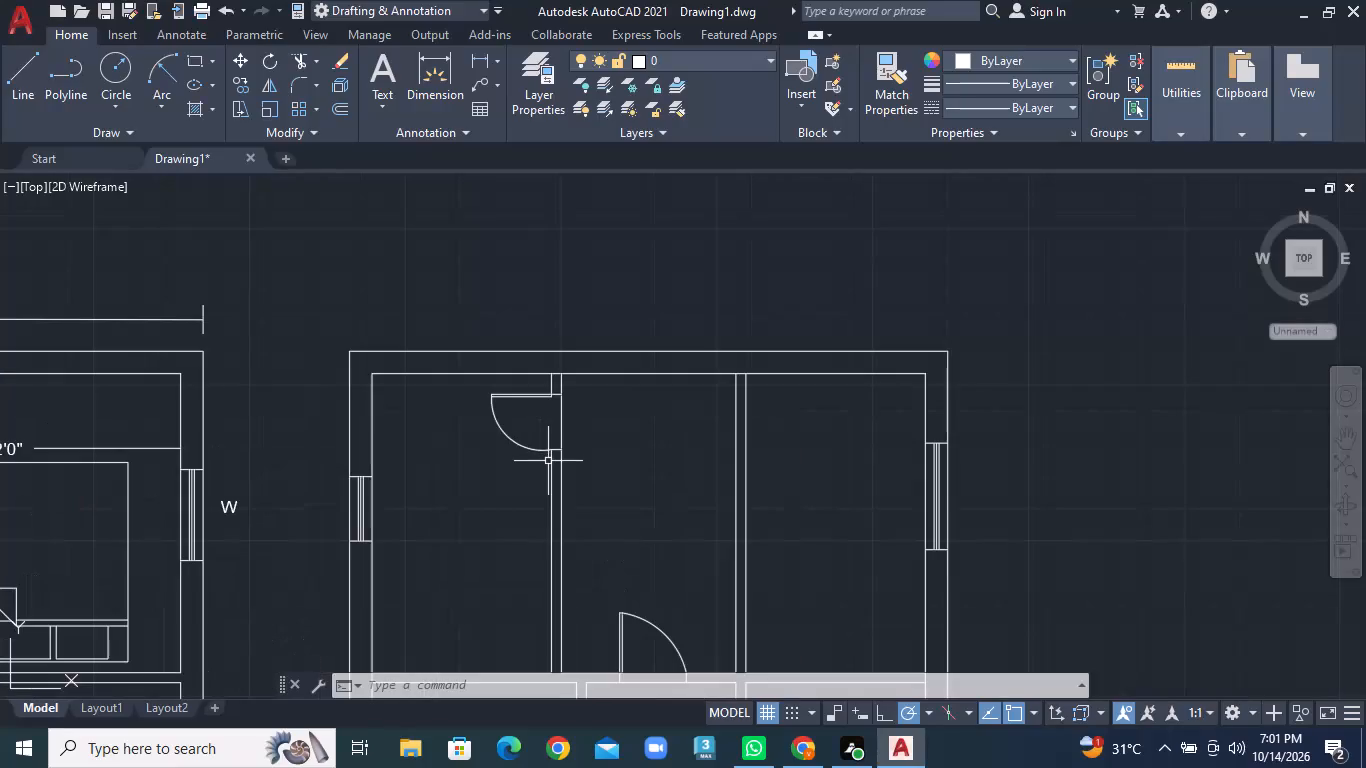
# Move the bed from the annotated plan's bedroom horizontally about 26' into the second plan's upper right-hand room.
pyautogui.scroll(1, 553, 463)
pyautogui.moveTo(553, 463); pyautogui.dragTo(491, 374, button='middle')
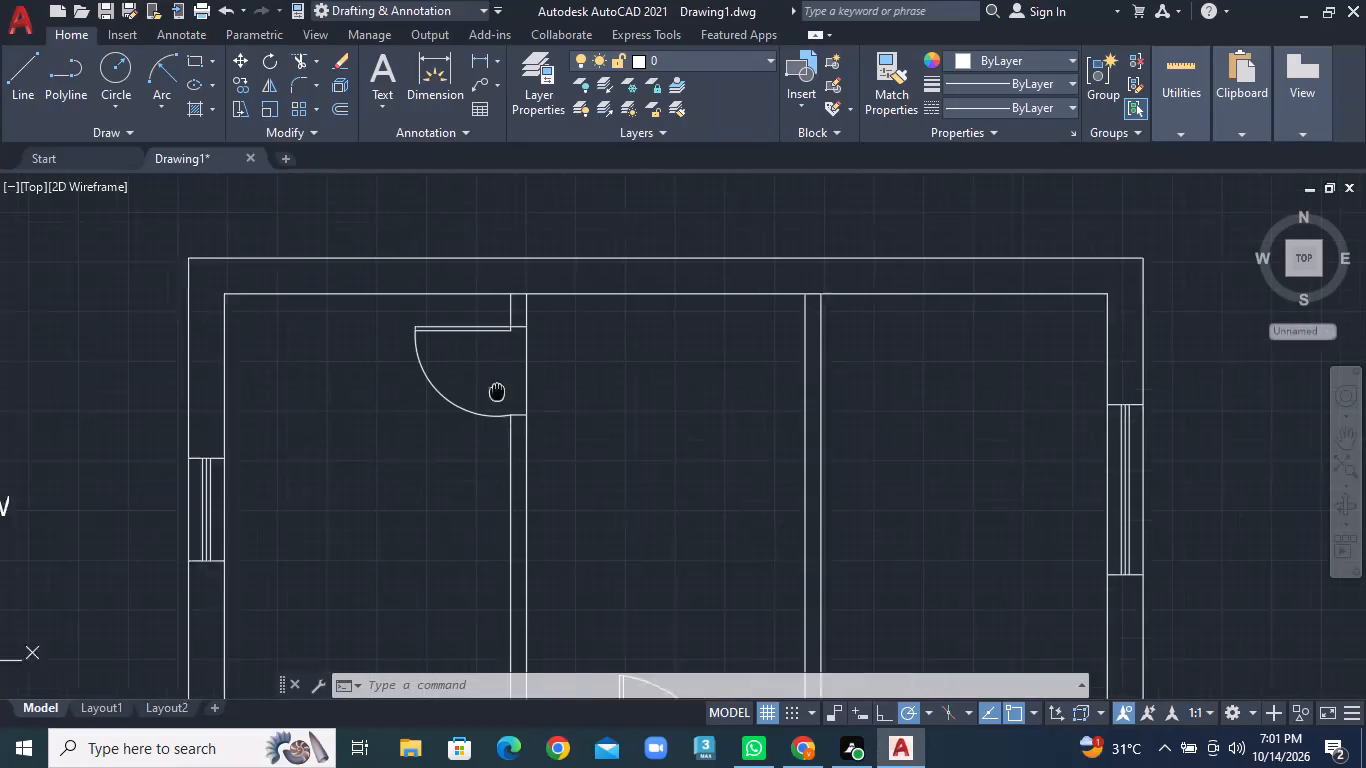
pyautogui.moveTo(491, 374); pyautogui.dragTo(491, 369, button='middle')
pyautogui.middleClick(491, 369)
pyautogui.scroll(-1, 534, 455)
pyautogui.moveTo(547, 425); pyautogui.dragTo(605, 284, button='middle')
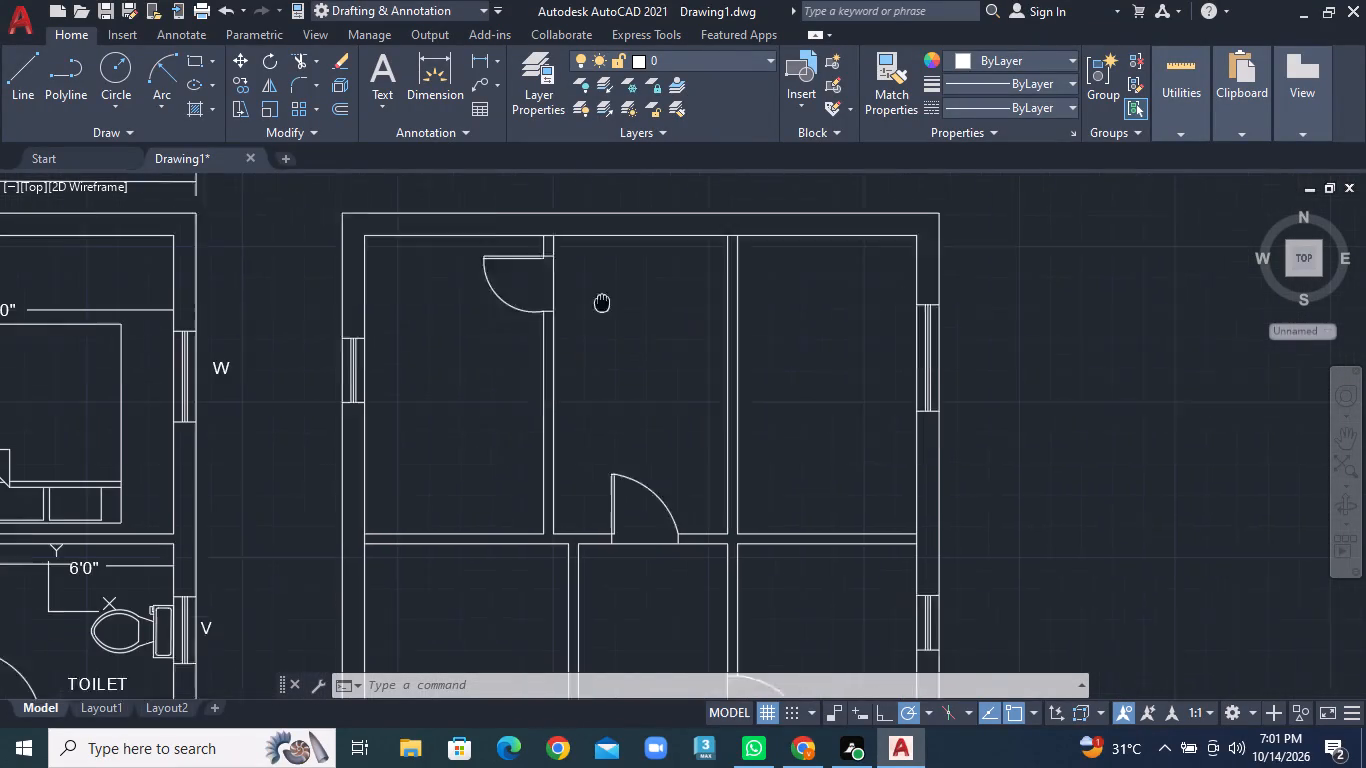
pyautogui.moveTo(605, 284); pyautogui.dragTo(606, 282, button='middle')
pyautogui.scroll(-1, 596, 439)
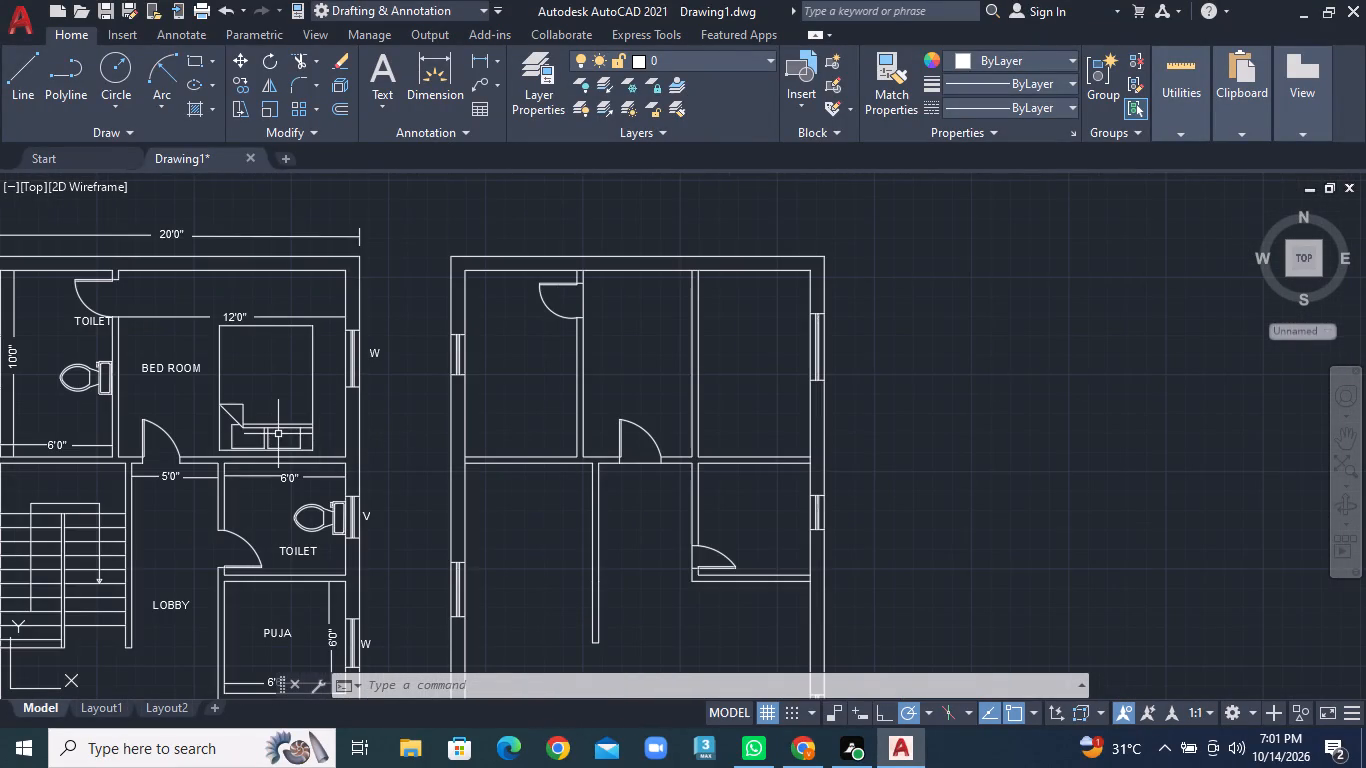
pyautogui.click(278, 434)
pyautogui.click(269, 431)
pyautogui.click(264, 431)
pyautogui.rightClick(264, 431)
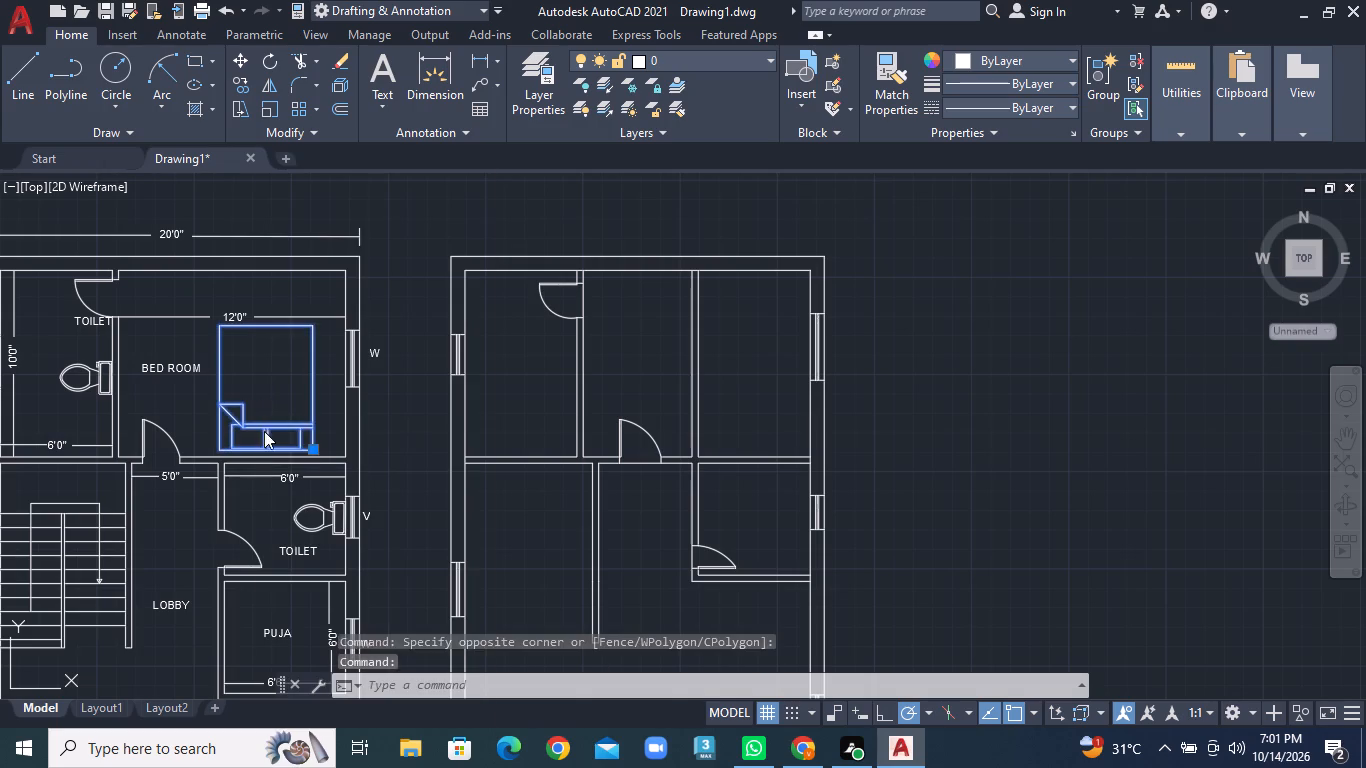
pyautogui.click(314, 392)
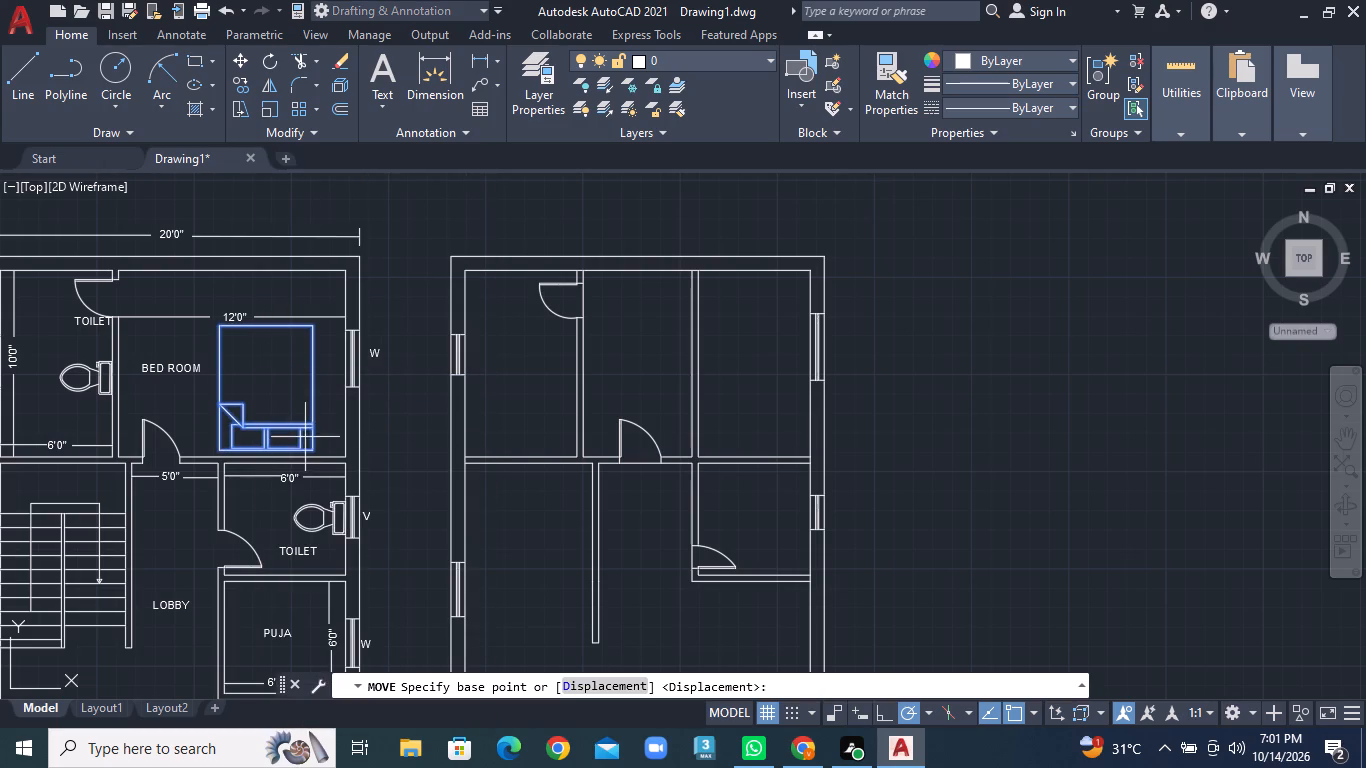
pyautogui.click(315, 452)
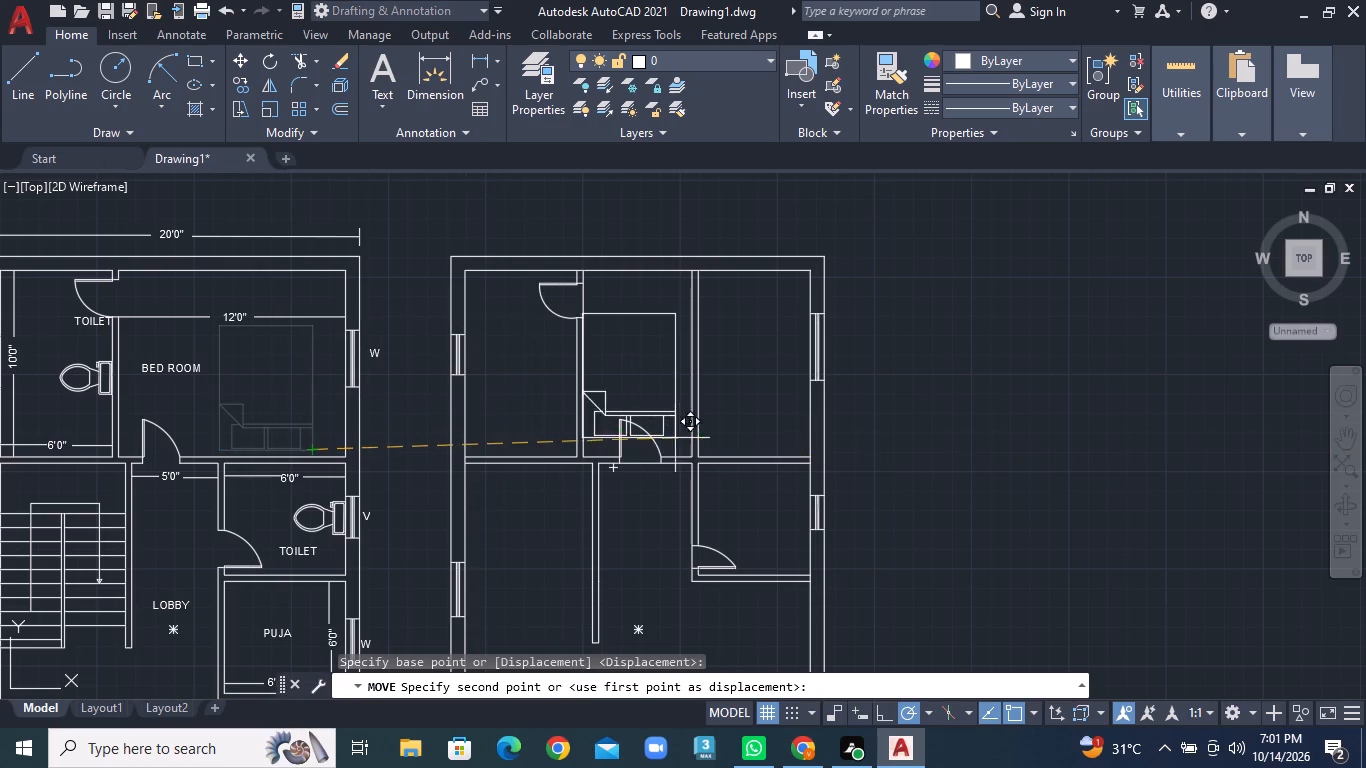
pyautogui.click(798, 447)
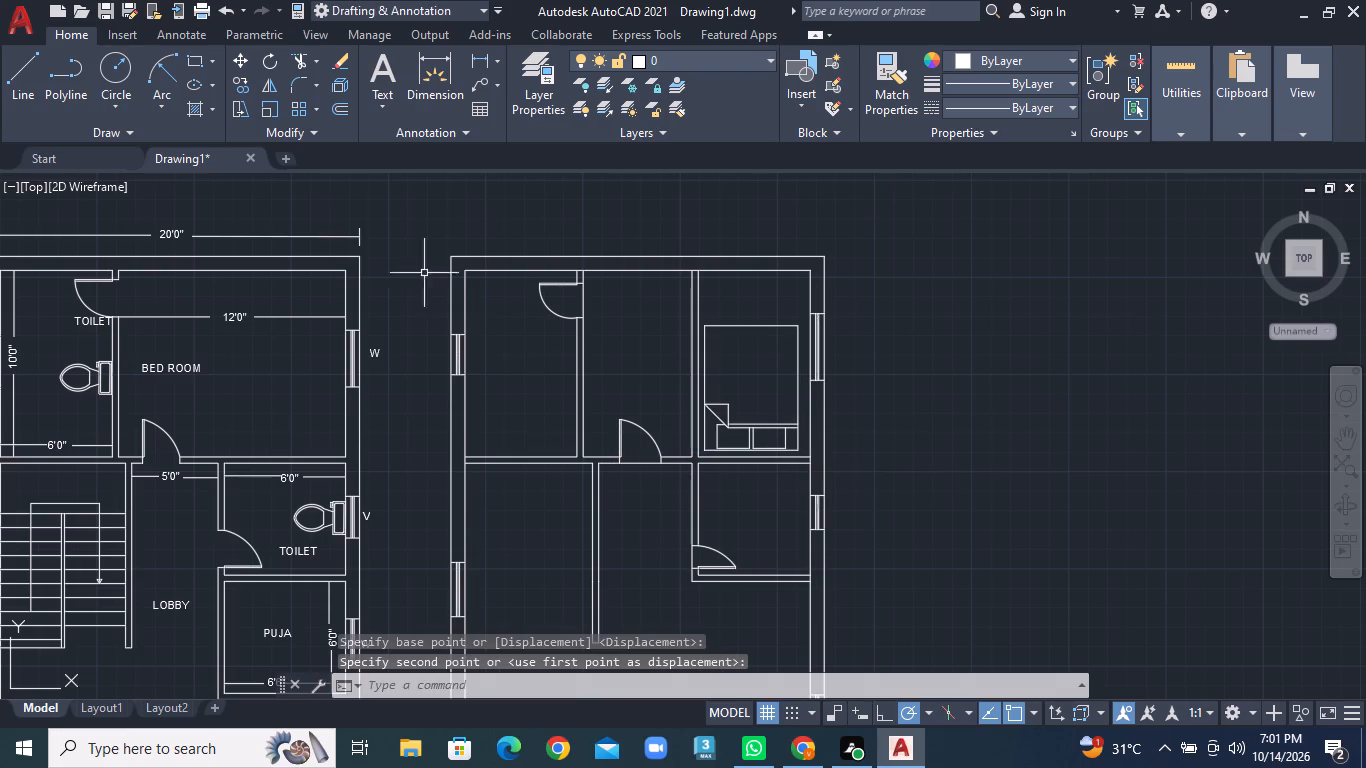
# Trim away both lines of the partition just left of the bed in the second plan.
pyautogui.click(317, 61)
pyautogui.click(333, 87)
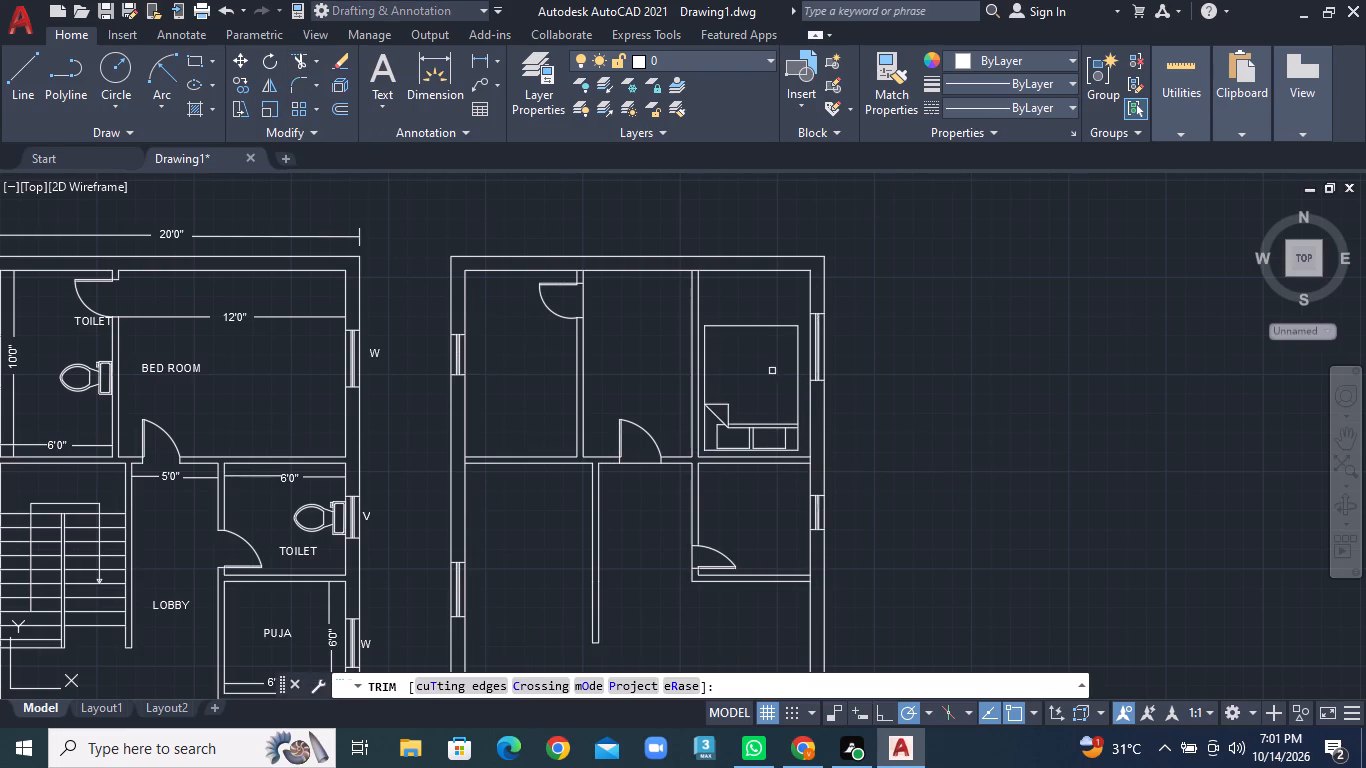
pyautogui.scroll(1, 783, 376)
pyautogui.doubleClick(630, 290)
pyautogui.click(664, 279)
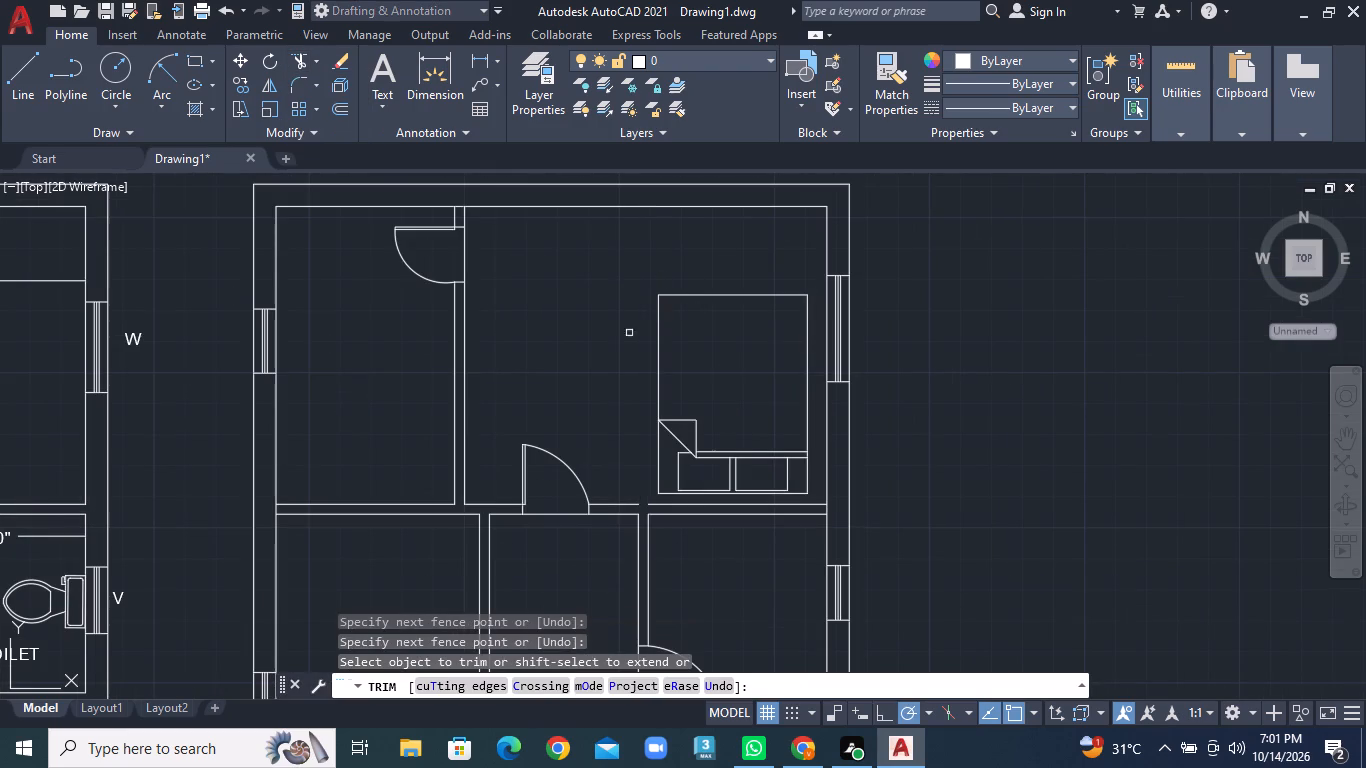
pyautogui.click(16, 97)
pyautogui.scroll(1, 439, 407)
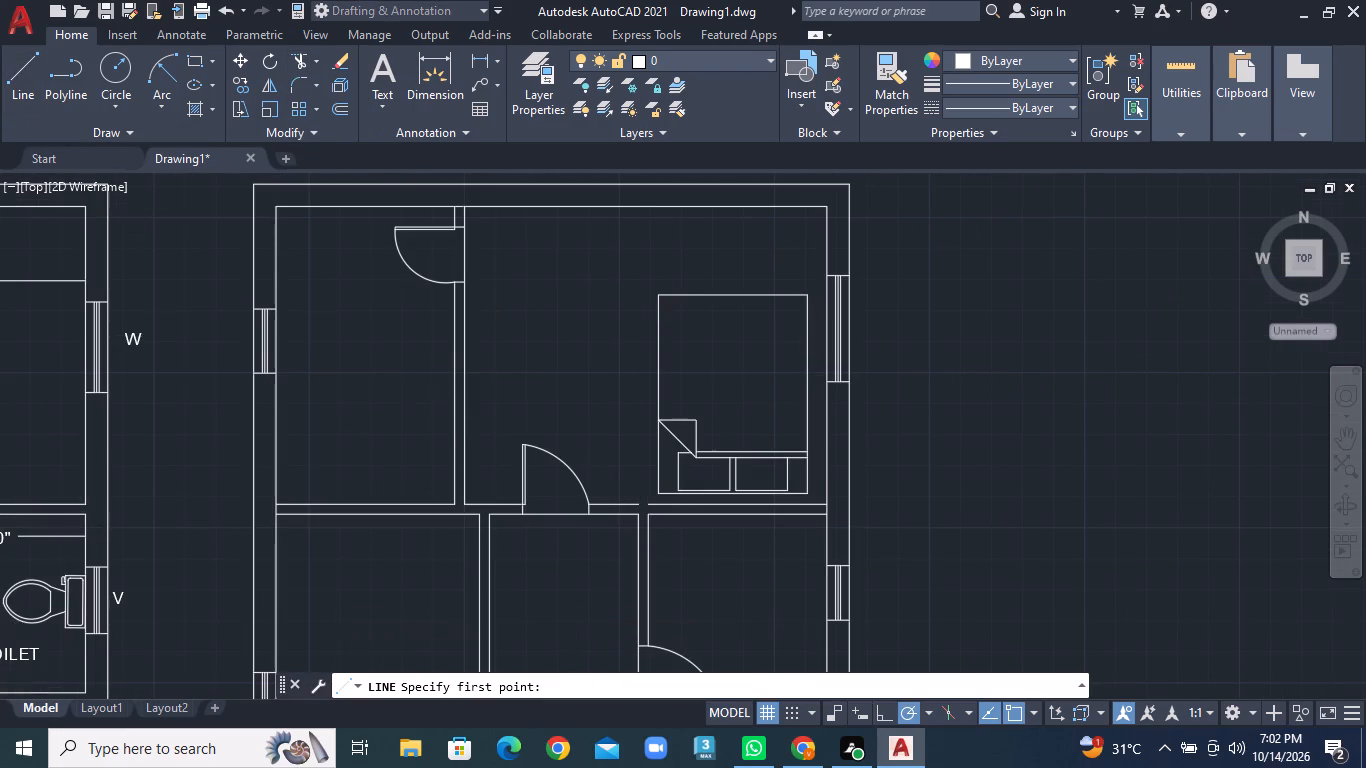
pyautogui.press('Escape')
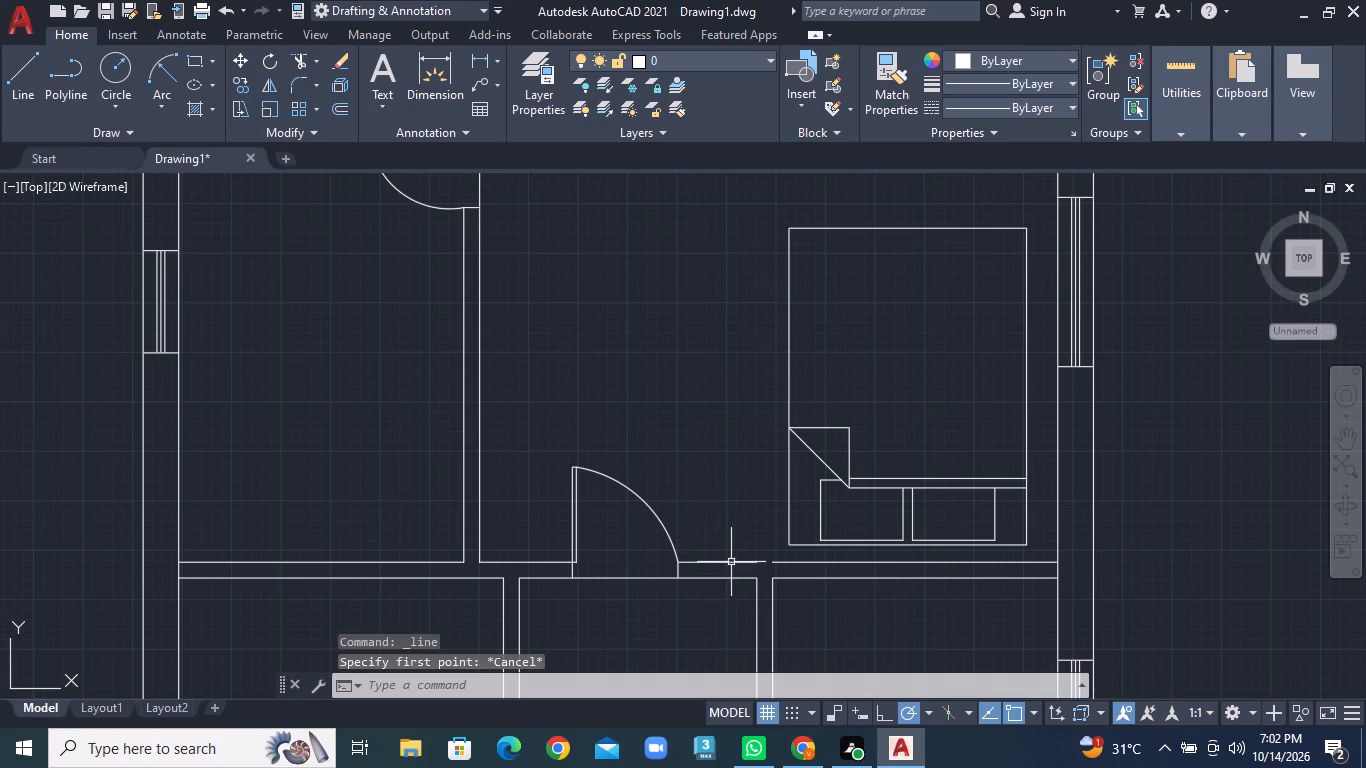
# Join the two collinear upper-face segments of the horizontal wall below the bed, closing the gap left by the partition.
pyautogui.click(731, 564)
pyautogui.click(774, 564)
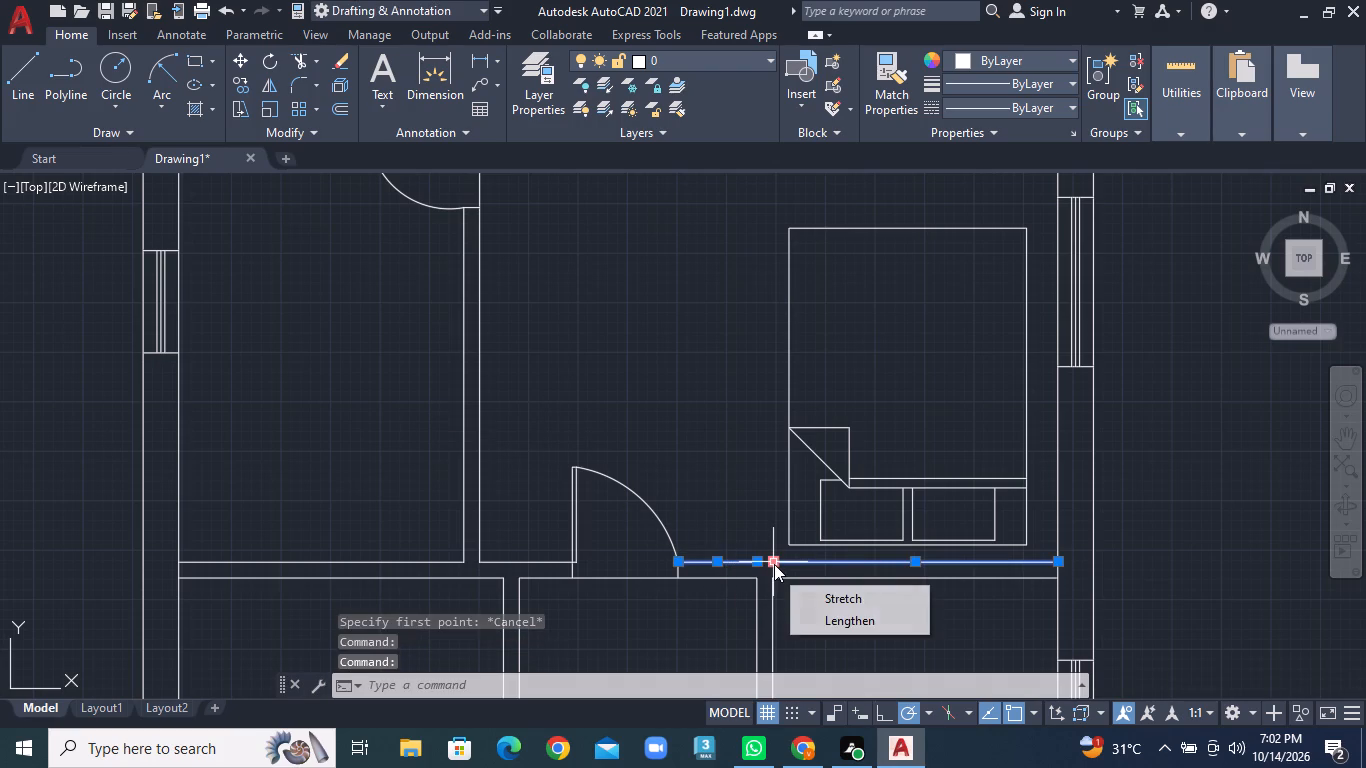
pyautogui.write('JOIN')
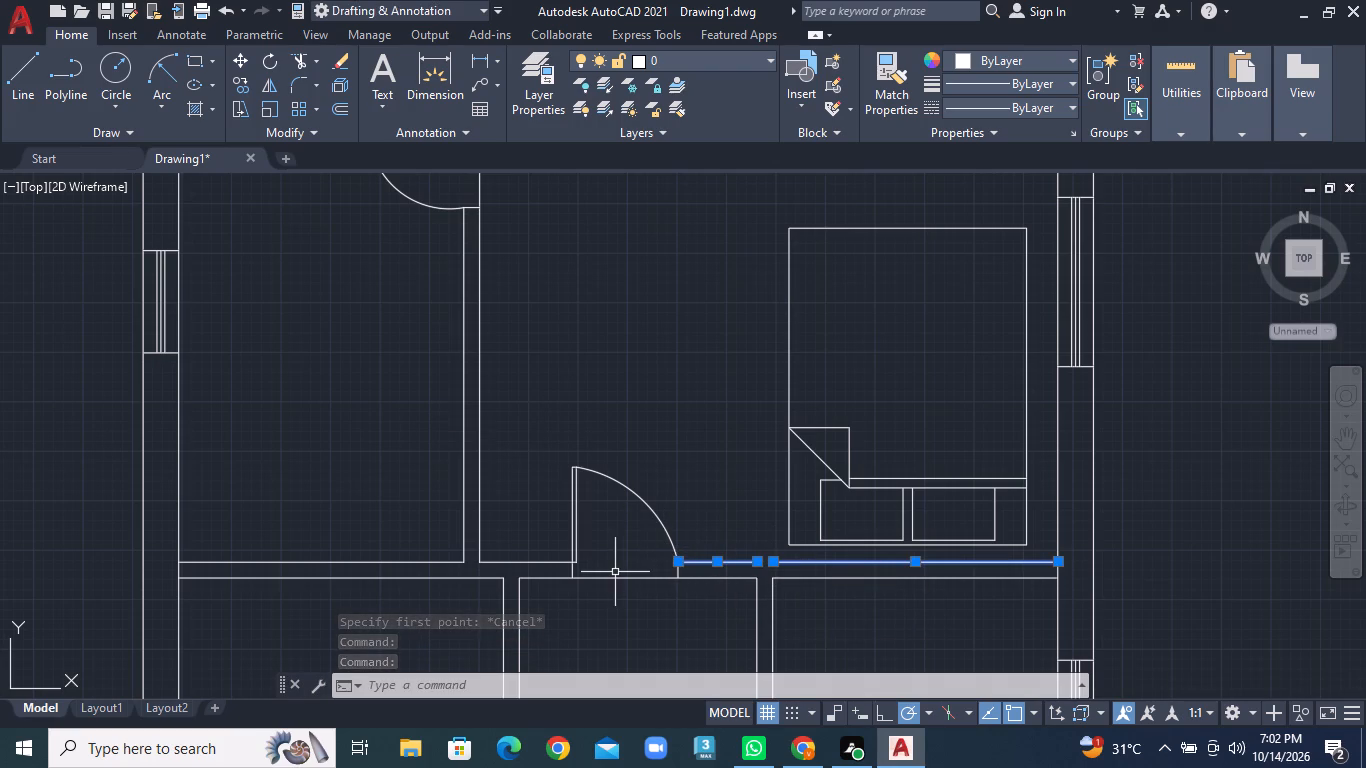
pyautogui.press('j')
pyautogui.write('OIN')
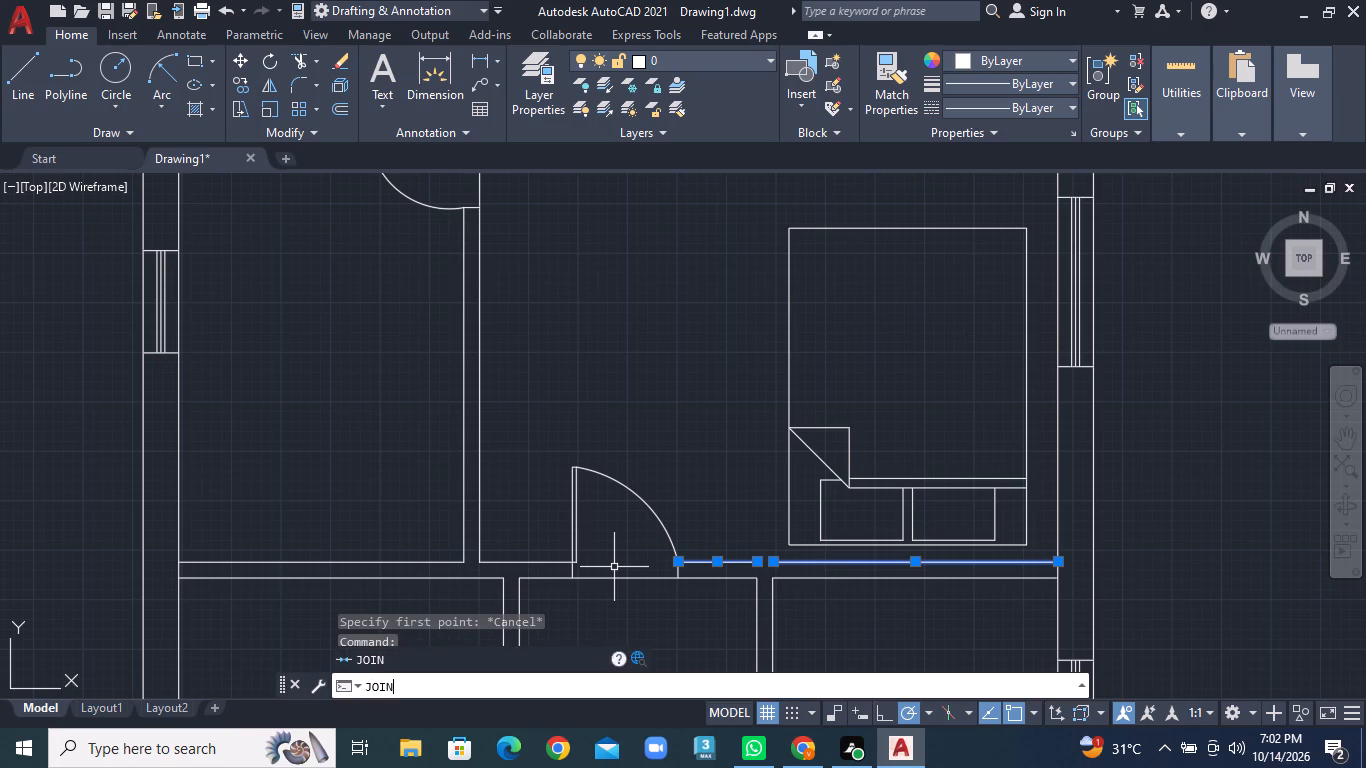
pyautogui.press('Return')
# Trim the wall lines crossing the junctions at the horizontal wall's left end and the upper-left partition's top end.
pyautogui.scroll(-1, 709, 555)
pyautogui.moveTo(702, 562); pyautogui.dragTo(593, 493, button='middle')
pyautogui.moveTo(638, 553); pyautogui.dragTo(632, 506, button='middle')
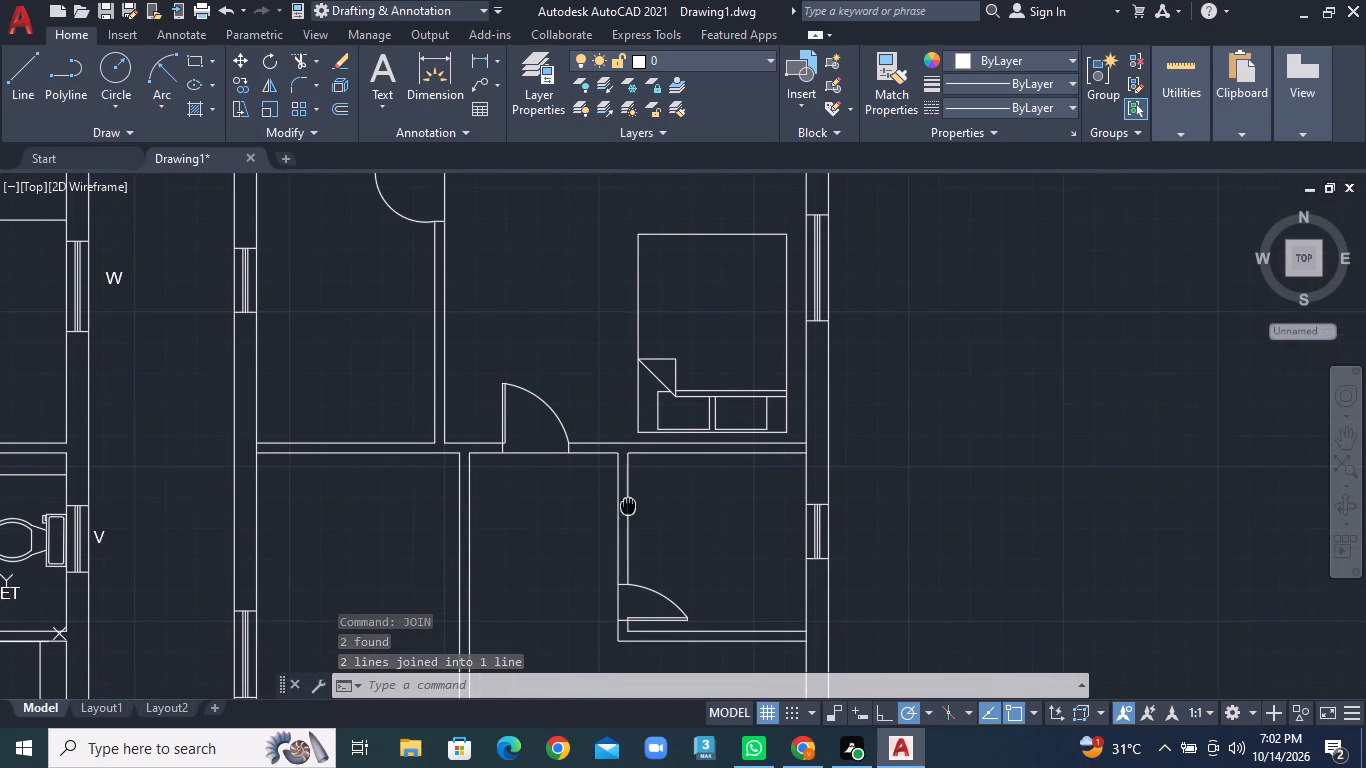
pyautogui.moveTo(632, 506); pyautogui.dragTo(689, 454, button='middle')
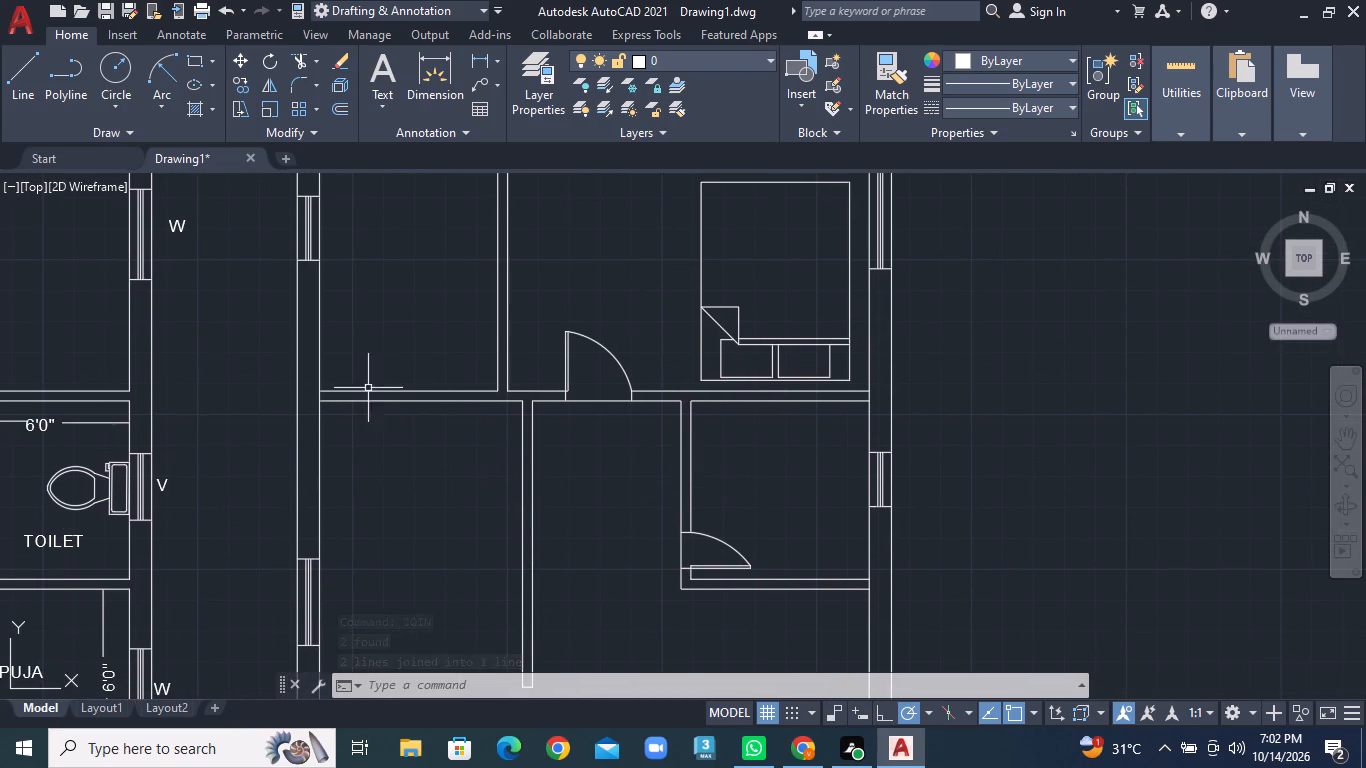
pyautogui.click(316, 64)
pyautogui.click(332, 88)
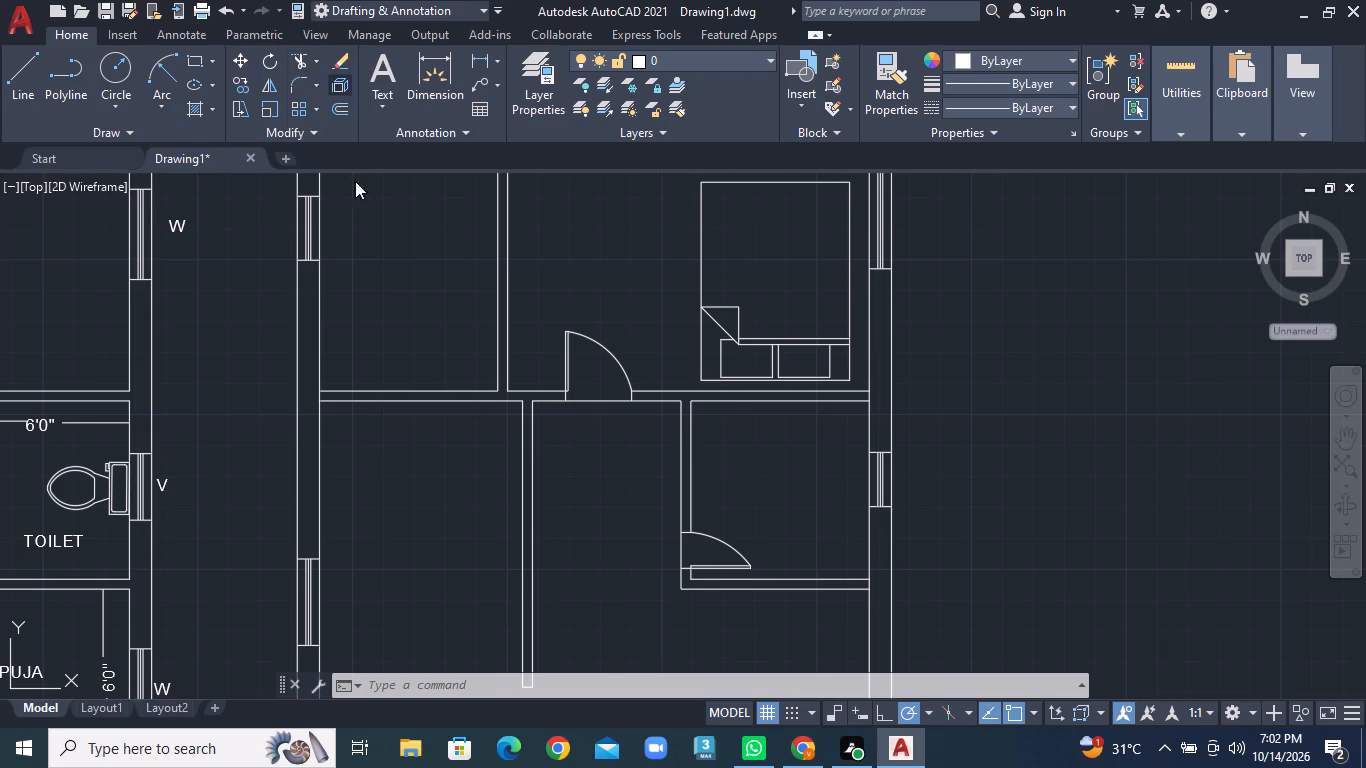
pyautogui.scroll(3, 356, 405)
pyautogui.click(204, 361)
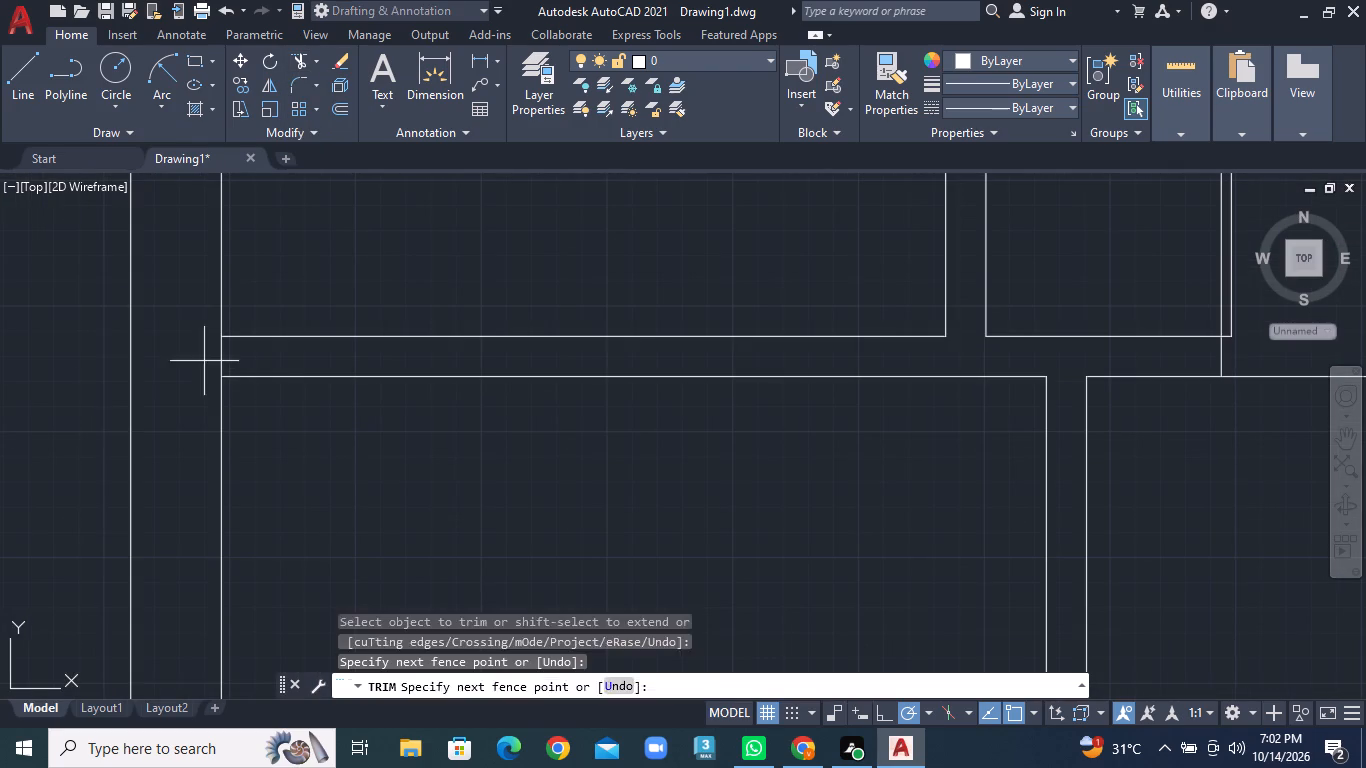
pyautogui.click(256, 361)
pyautogui.scroll(-2, 279, 361)
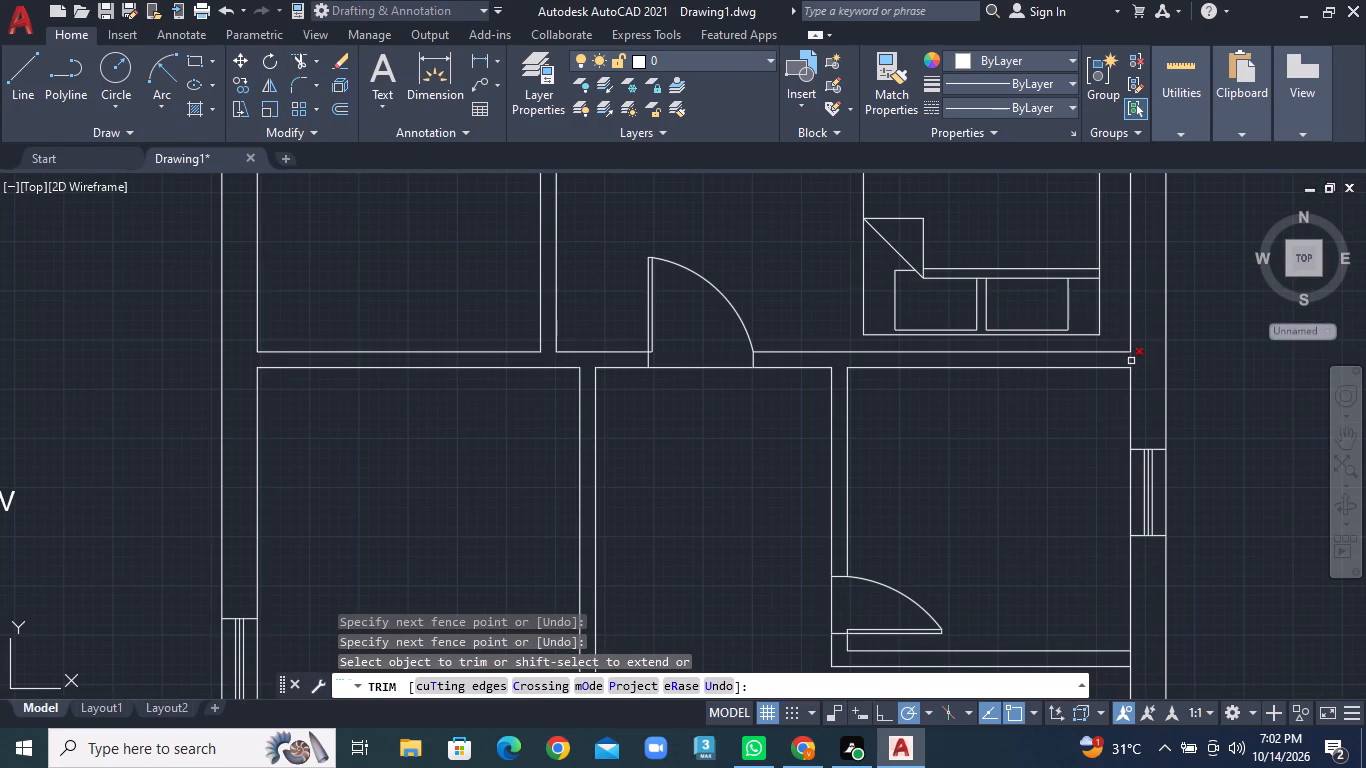
pyautogui.scroll(-1, 699, 342)
pyautogui.moveTo(652, 328); pyautogui.dragTo(643, 506, button='middle')
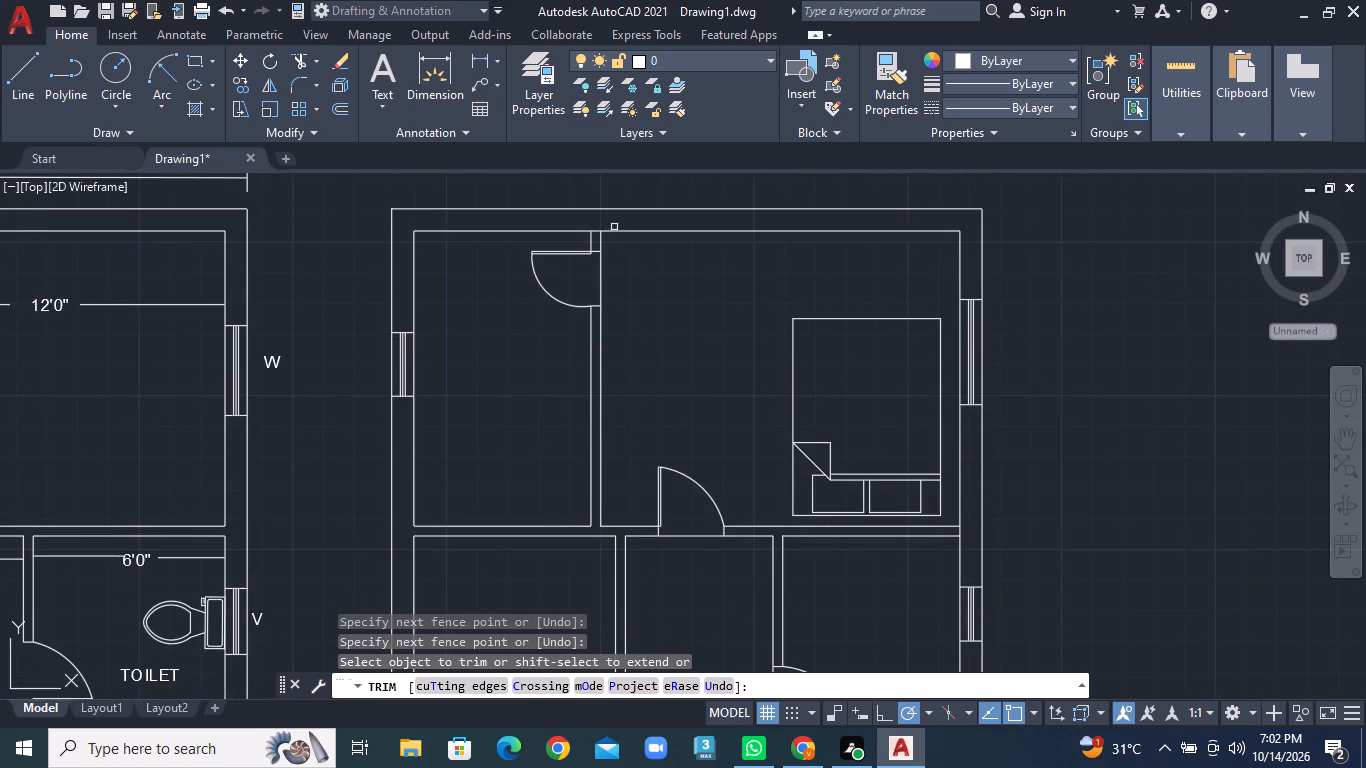
pyautogui.scroll(1, 614, 227)
pyautogui.click(581, 233)
pyautogui.scroll(1, 581, 233)
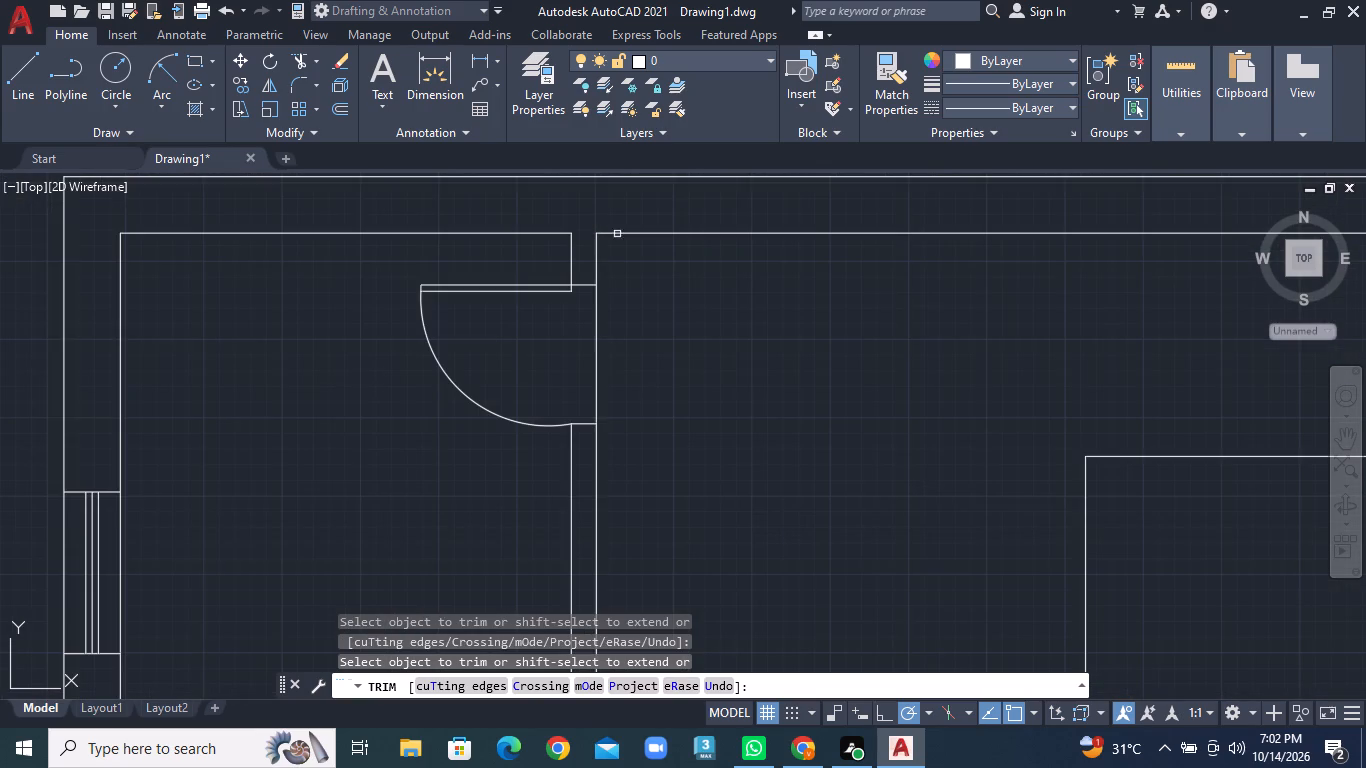
# Trim the outer walls' inner lines where the lower stepped wall meets them at its left and right ends.
pyautogui.scroll(-3, 837, 351)
pyautogui.moveTo(863, 524); pyautogui.dragTo(821, 286, button='middle')
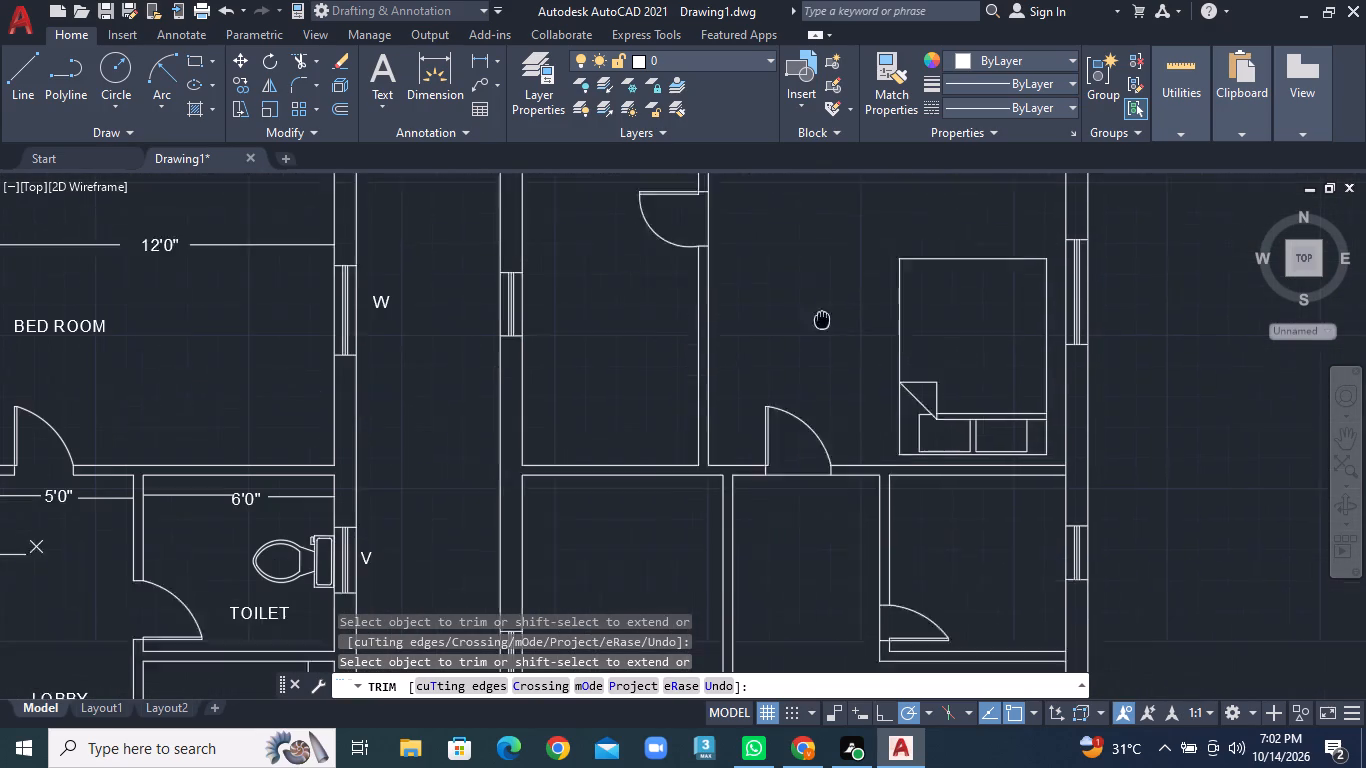
pyautogui.moveTo(821, 286); pyautogui.dragTo(821, 276, button='middle')
pyautogui.moveTo(781, 484); pyautogui.dragTo(758, 257, button='middle')
pyautogui.scroll(-2, 864, 409)
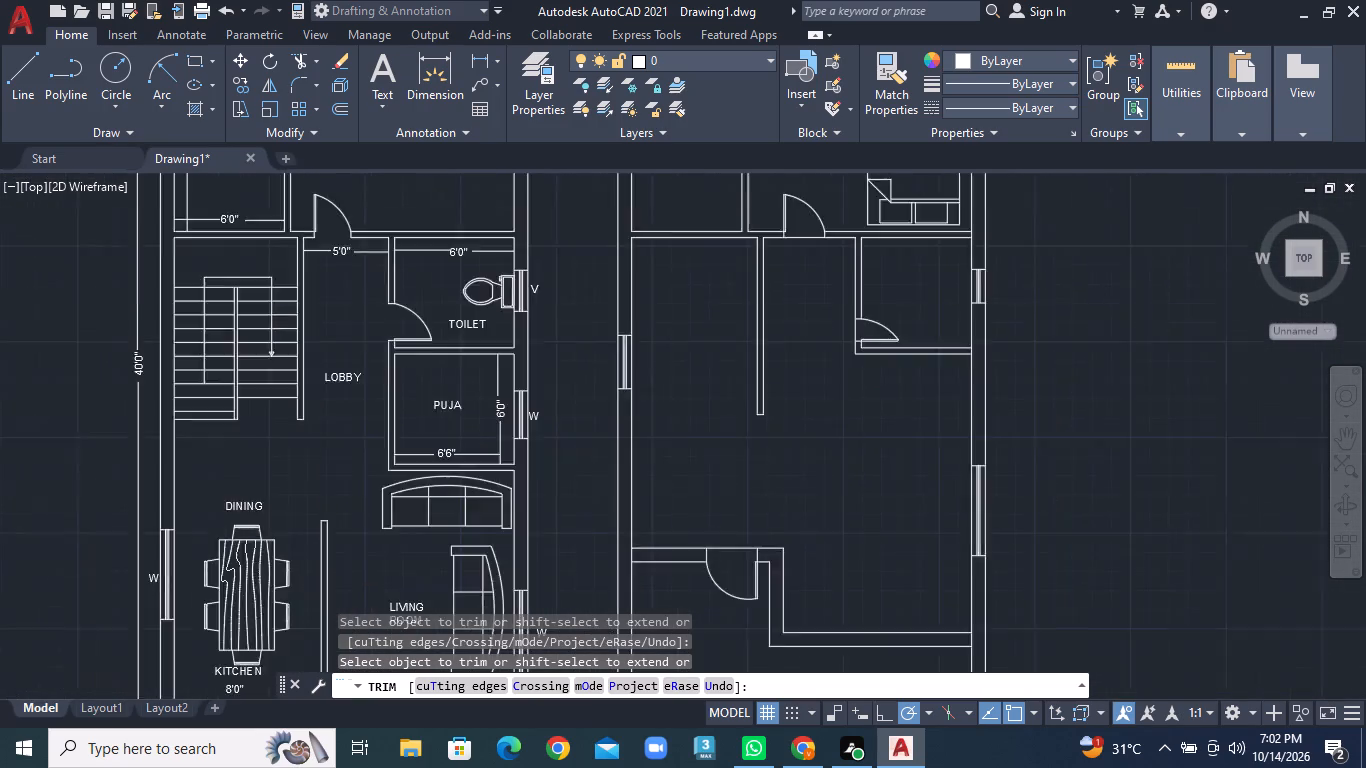
pyautogui.moveTo(832, 490); pyautogui.dragTo(802, 358, button='middle')
pyautogui.scroll(2, 696, 356)
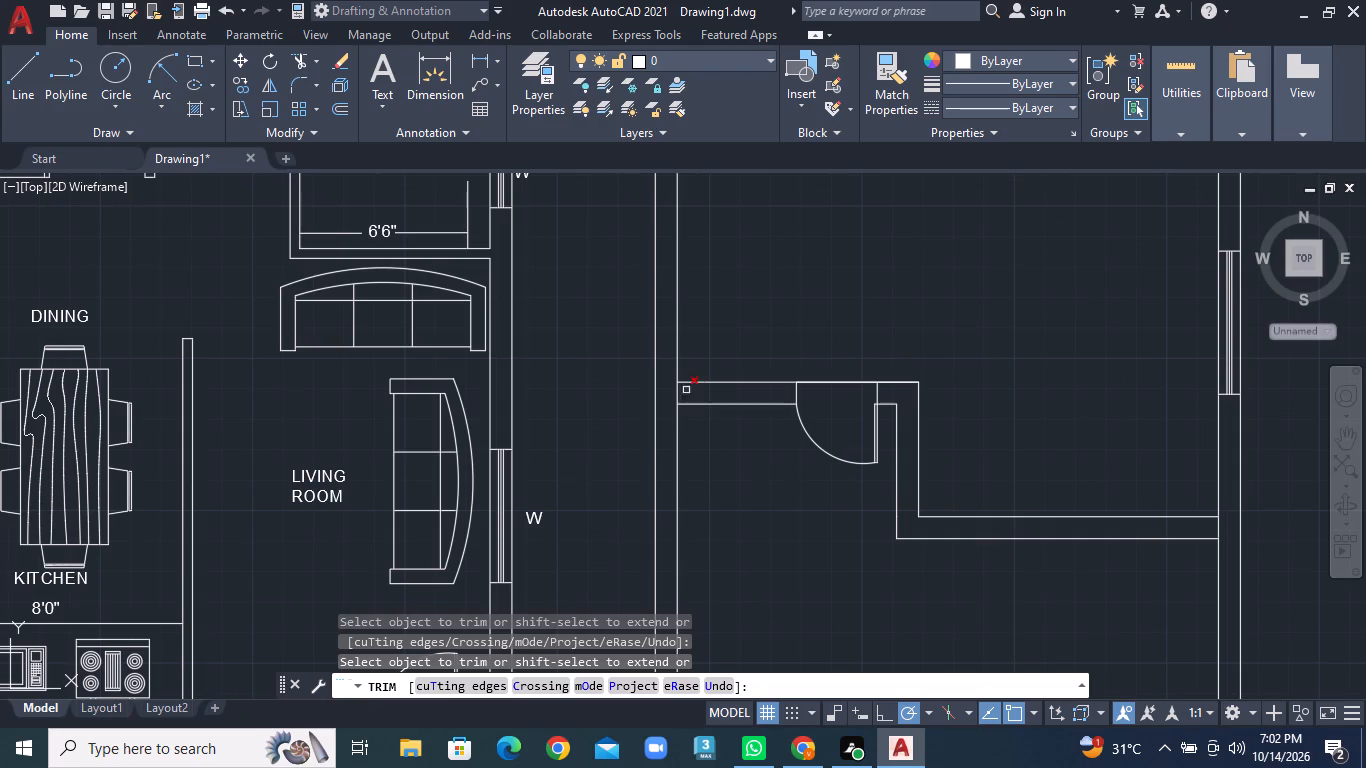
pyautogui.doubleClick(670, 393)
pyautogui.click(692, 393)
pyautogui.scroll(-2, 715, 385)
pyautogui.moveTo(1087, 463); pyautogui.dragTo(1034, 449, button='middle')
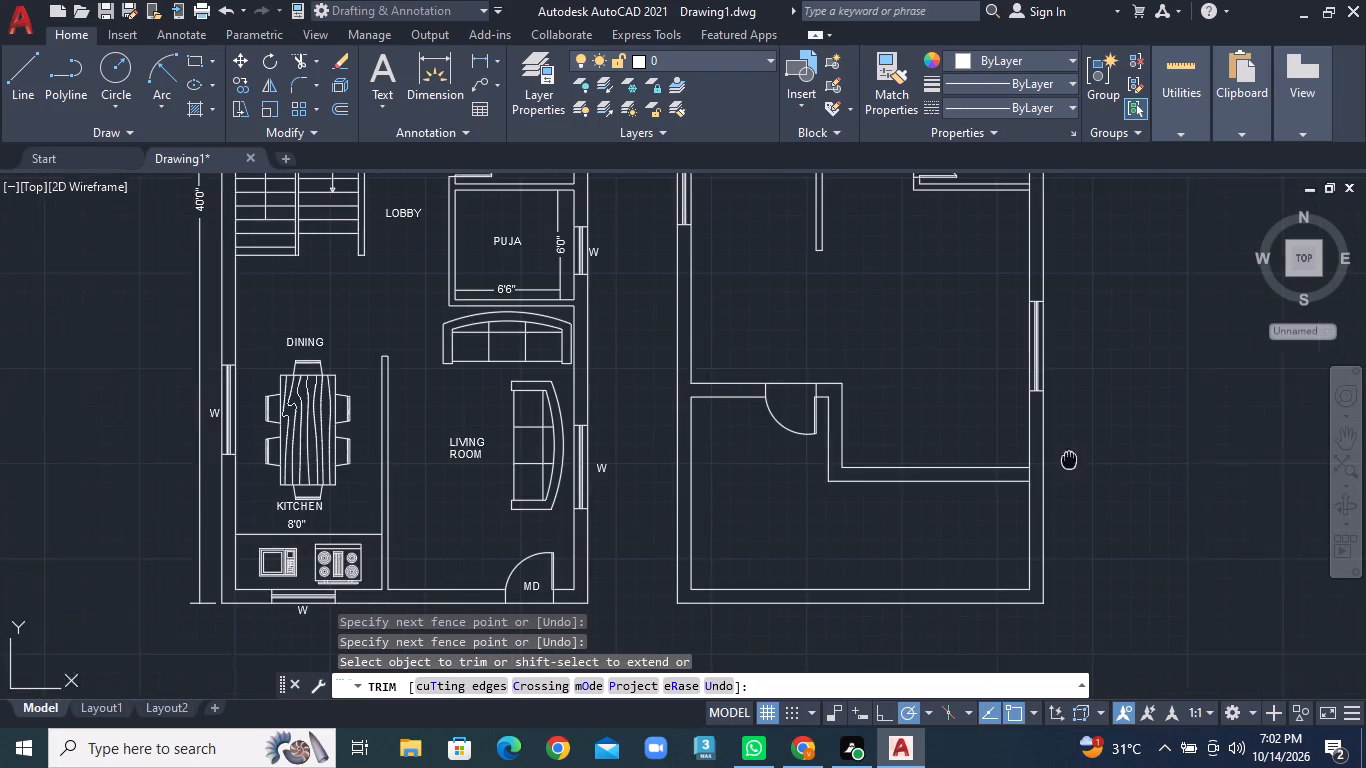
pyautogui.moveTo(1034, 449); pyautogui.dragTo(803, 432, button='middle')
pyautogui.scroll(2, 821, 438)
pyautogui.click(596, 458)
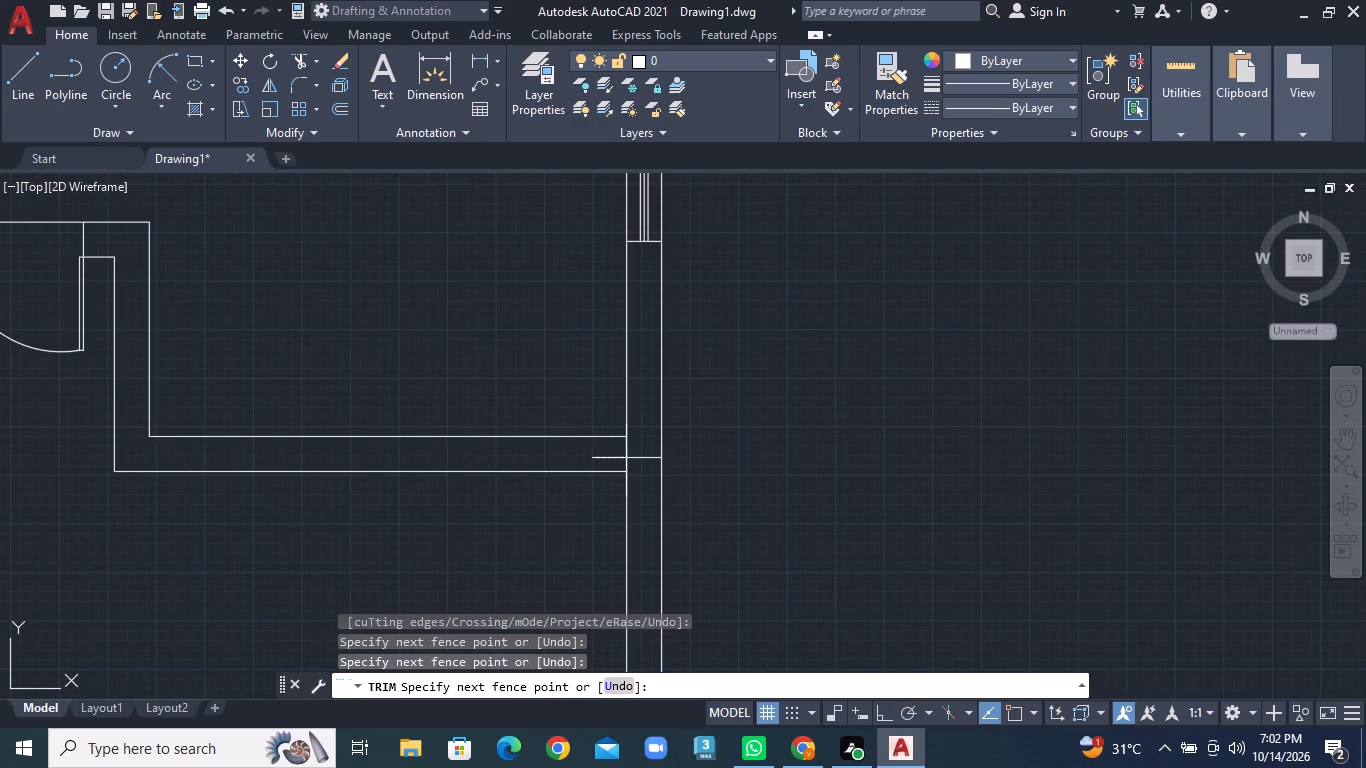
pyautogui.click(637, 455)
# Draw a horizontal line across the second plan's left middle room, from the outer wall to the partition, above the window.
pyautogui.scroll(-2, 637, 455)
pyautogui.scroll(-2, 493, 405)
pyautogui.moveTo(495, 400); pyautogui.dragTo(556, 422, button='middle')
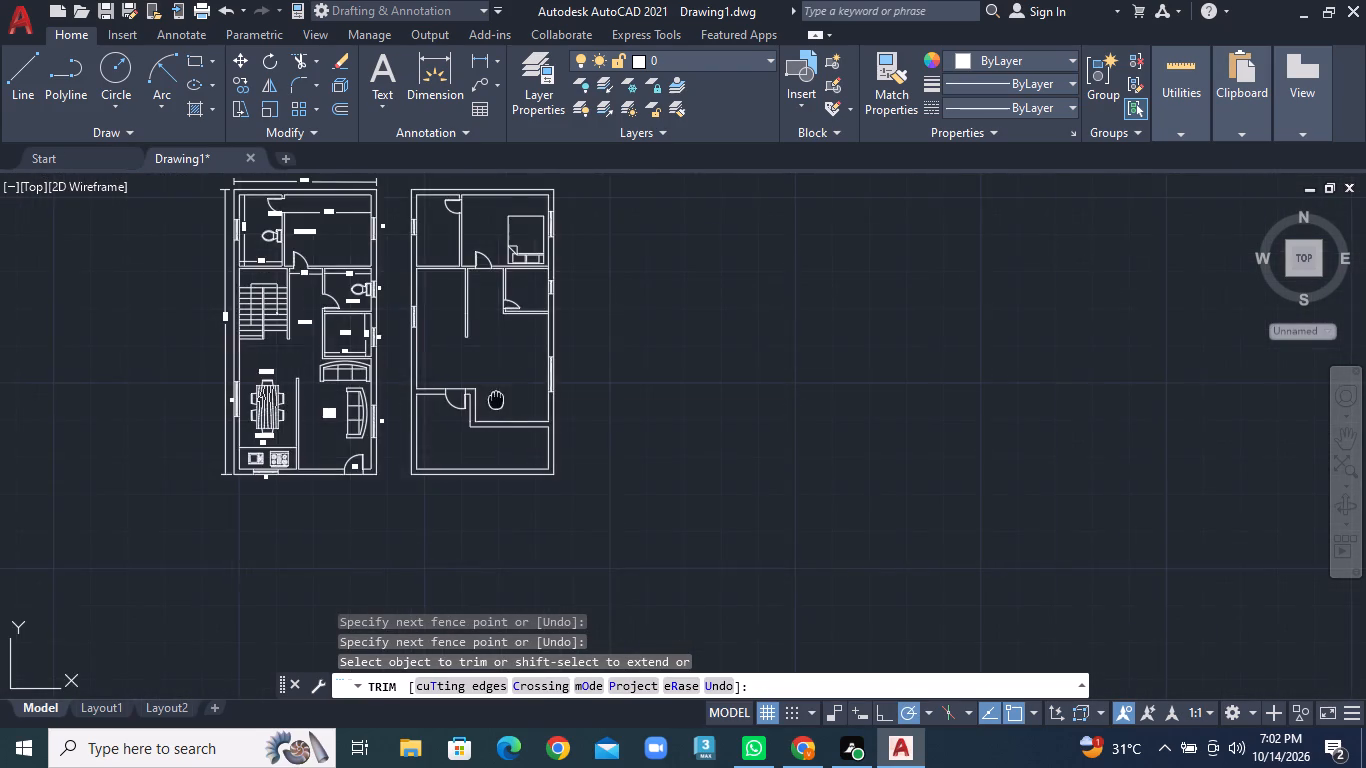
pyautogui.moveTo(556, 422); pyautogui.dragTo(714, 468, button='middle')
pyautogui.scroll(1, 687, 381)
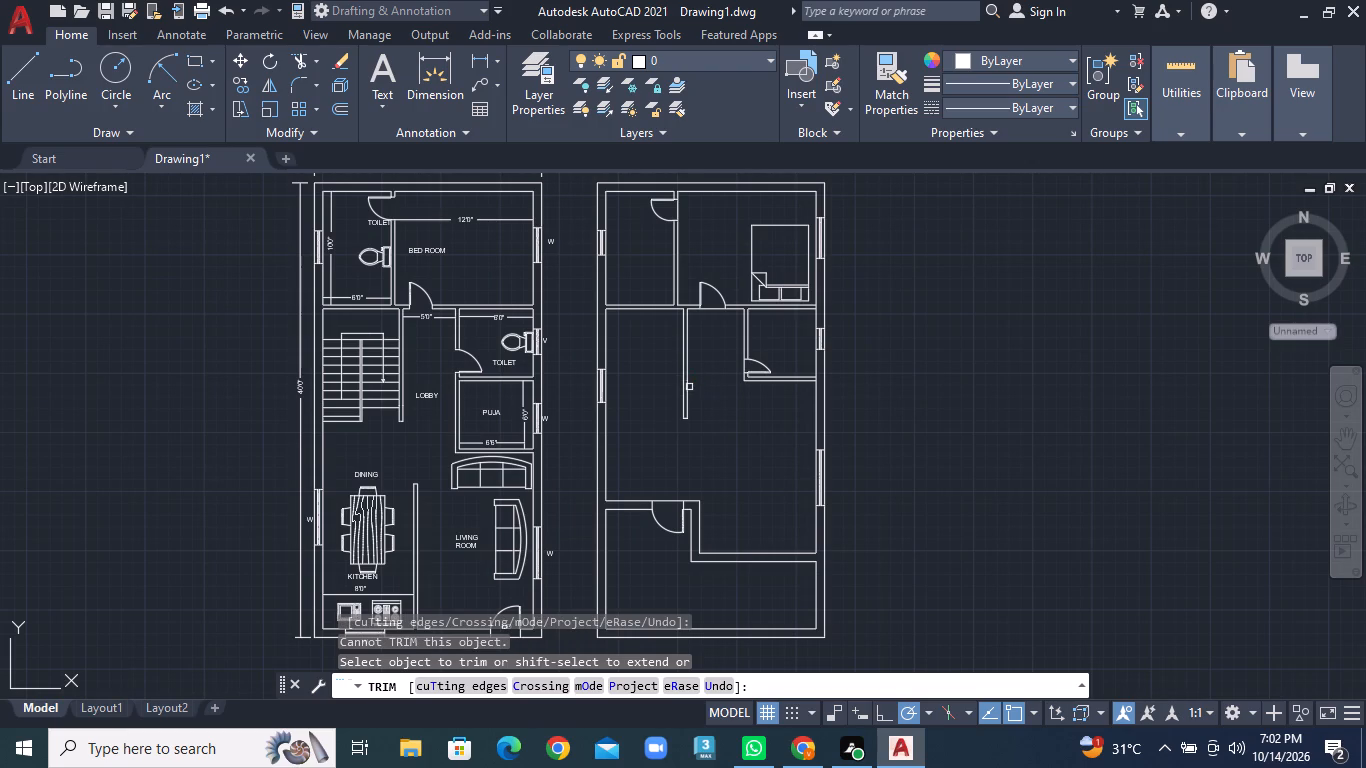
pyautogui.scroll(1, 689, 387)
pyautogui.moveTo(689, 387); pyautogui.dragTo(637, 422, button='middle')
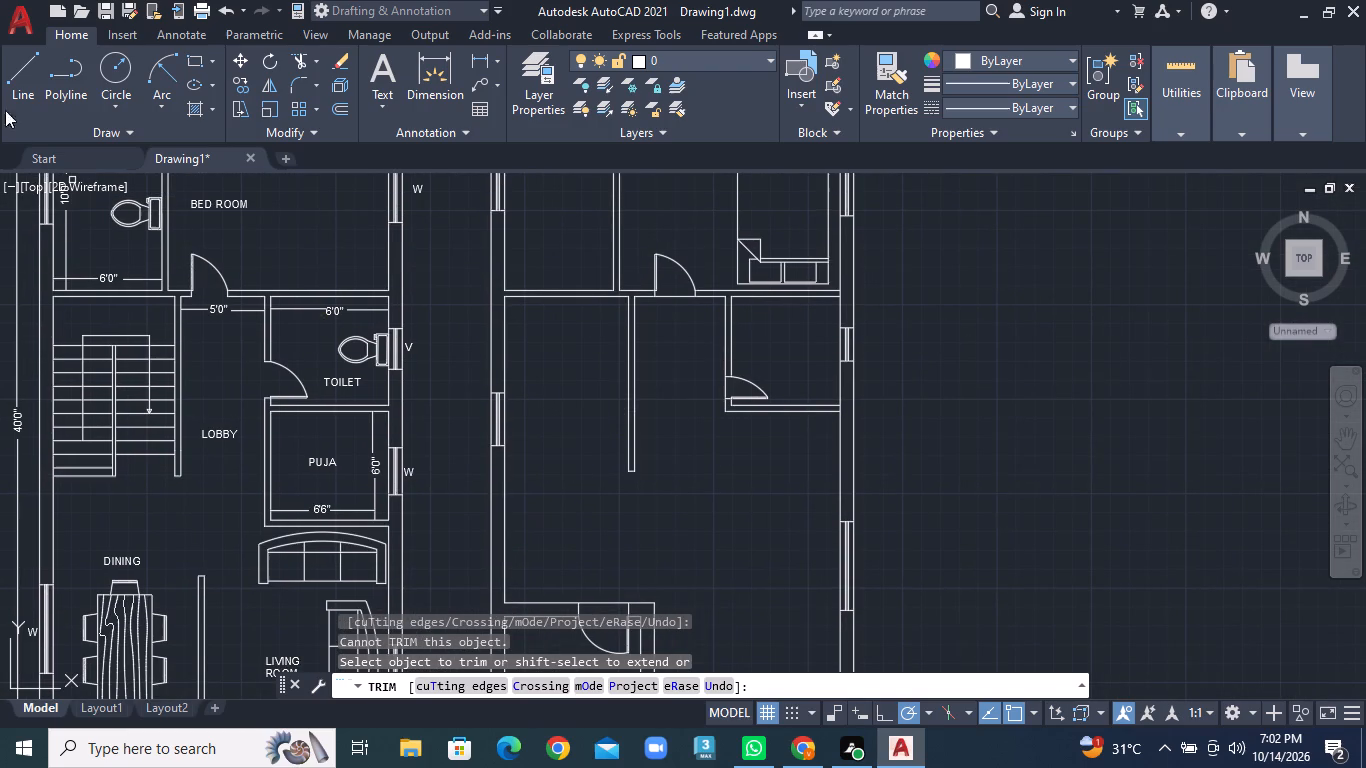
pyautogui.doubleClick(11, 85)
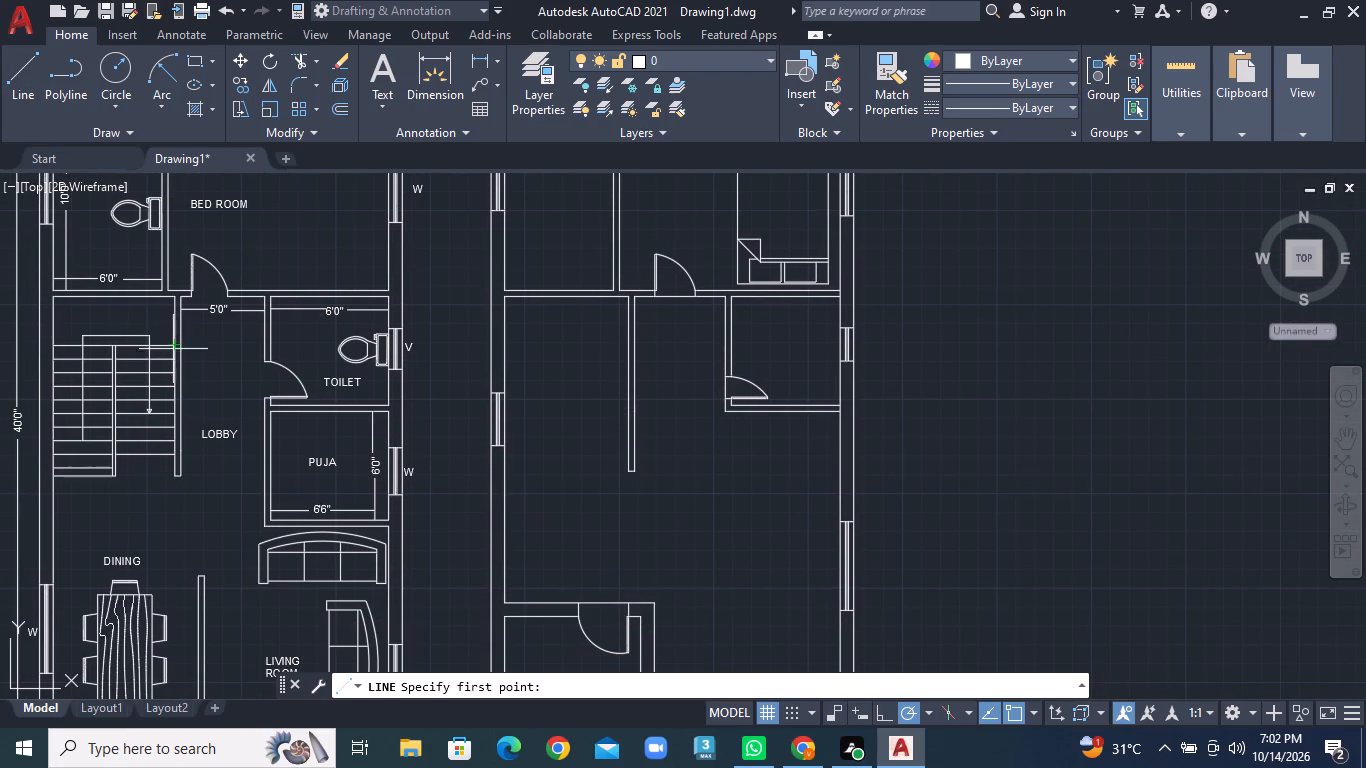
pyautogui.click(507, 363)
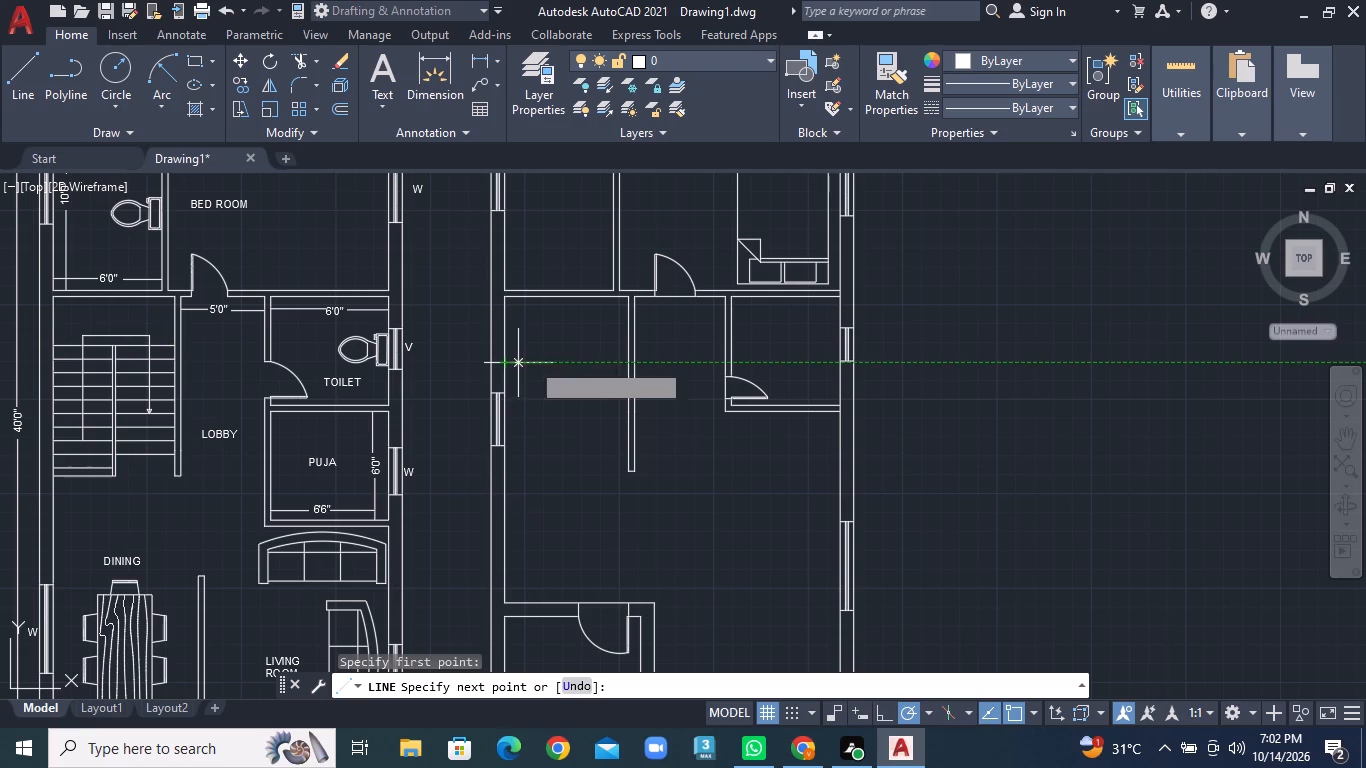
pyautogui.click(625, 362)
pyautogui.rightClick(625, 362)
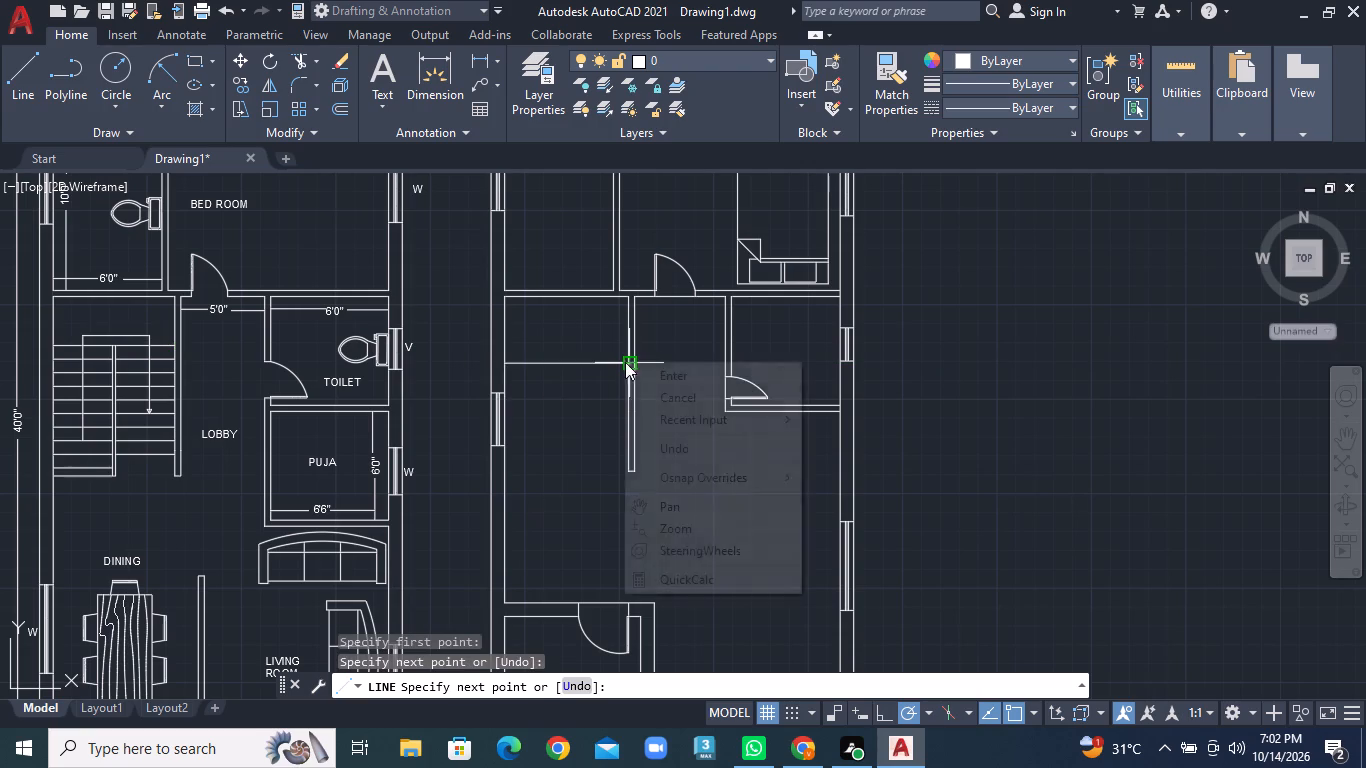
pyautogui.click(654, 373)
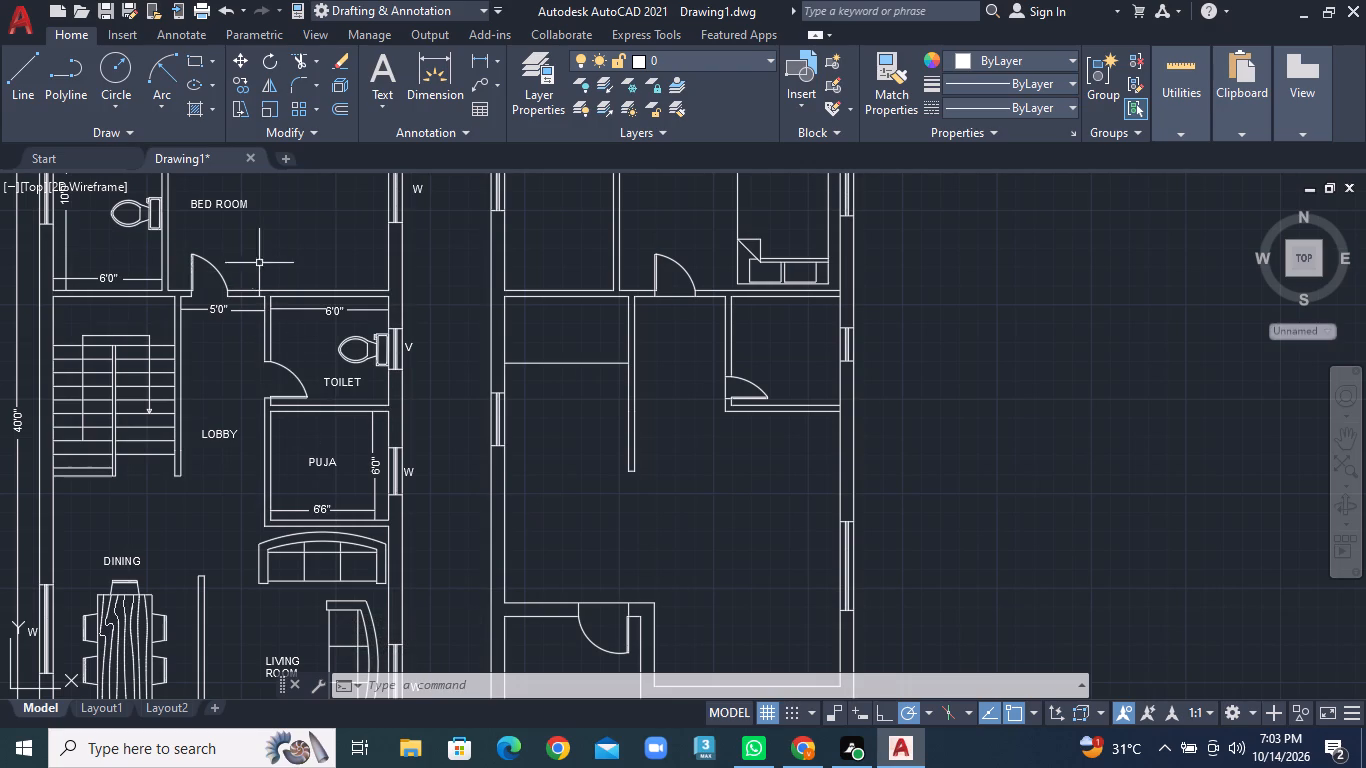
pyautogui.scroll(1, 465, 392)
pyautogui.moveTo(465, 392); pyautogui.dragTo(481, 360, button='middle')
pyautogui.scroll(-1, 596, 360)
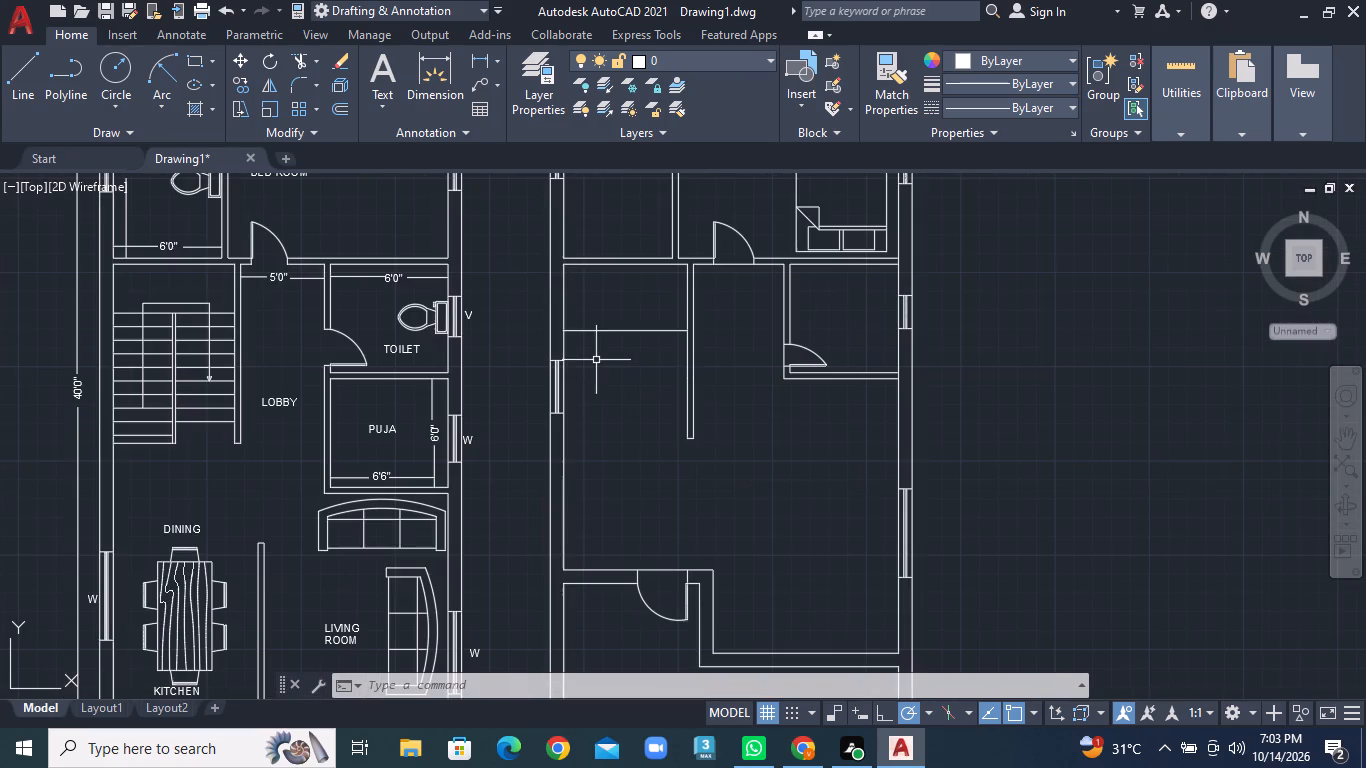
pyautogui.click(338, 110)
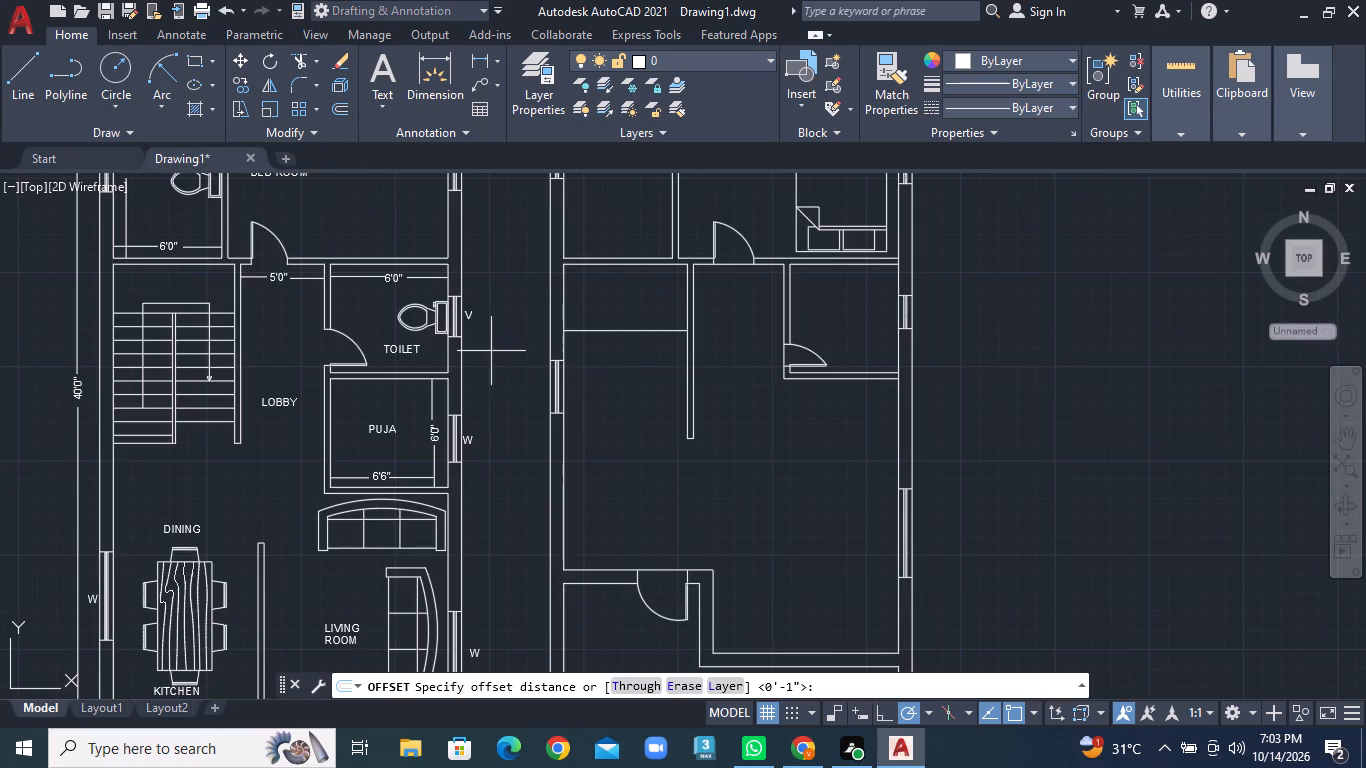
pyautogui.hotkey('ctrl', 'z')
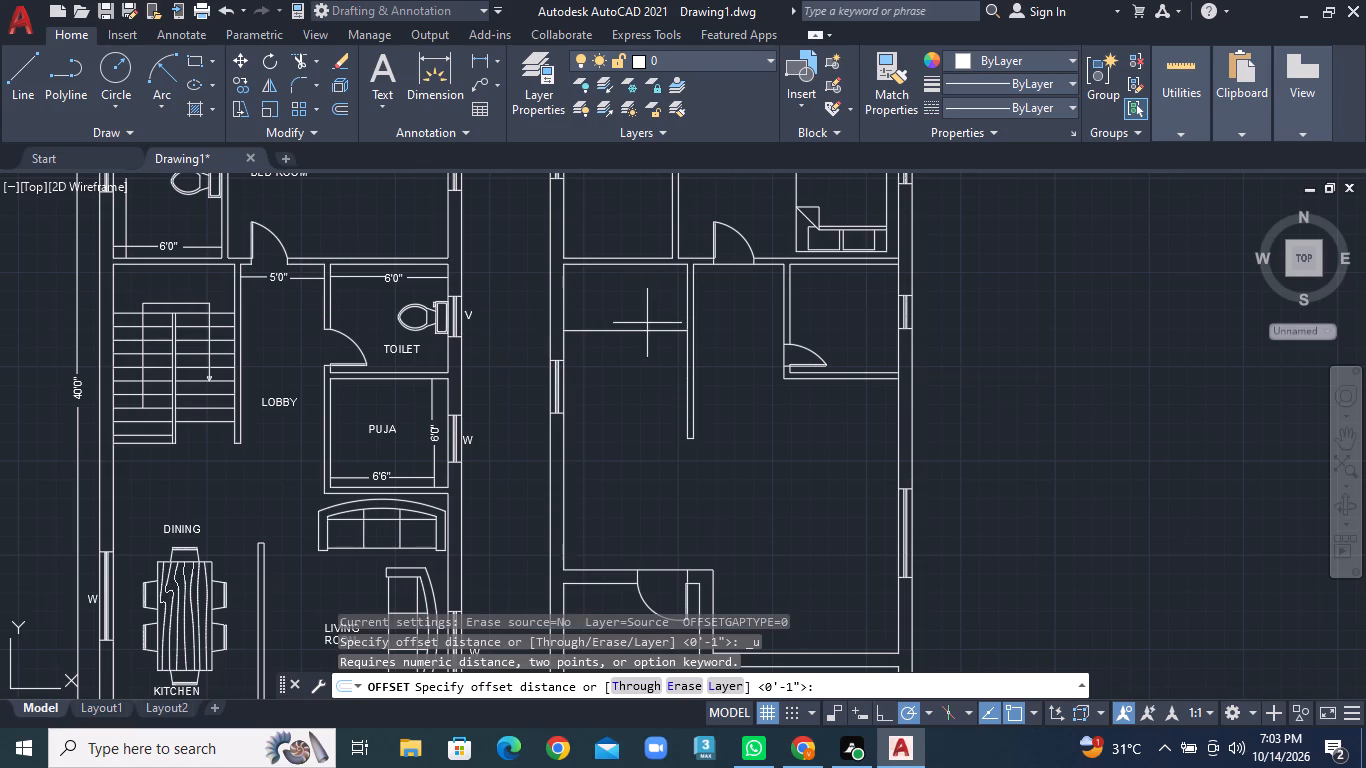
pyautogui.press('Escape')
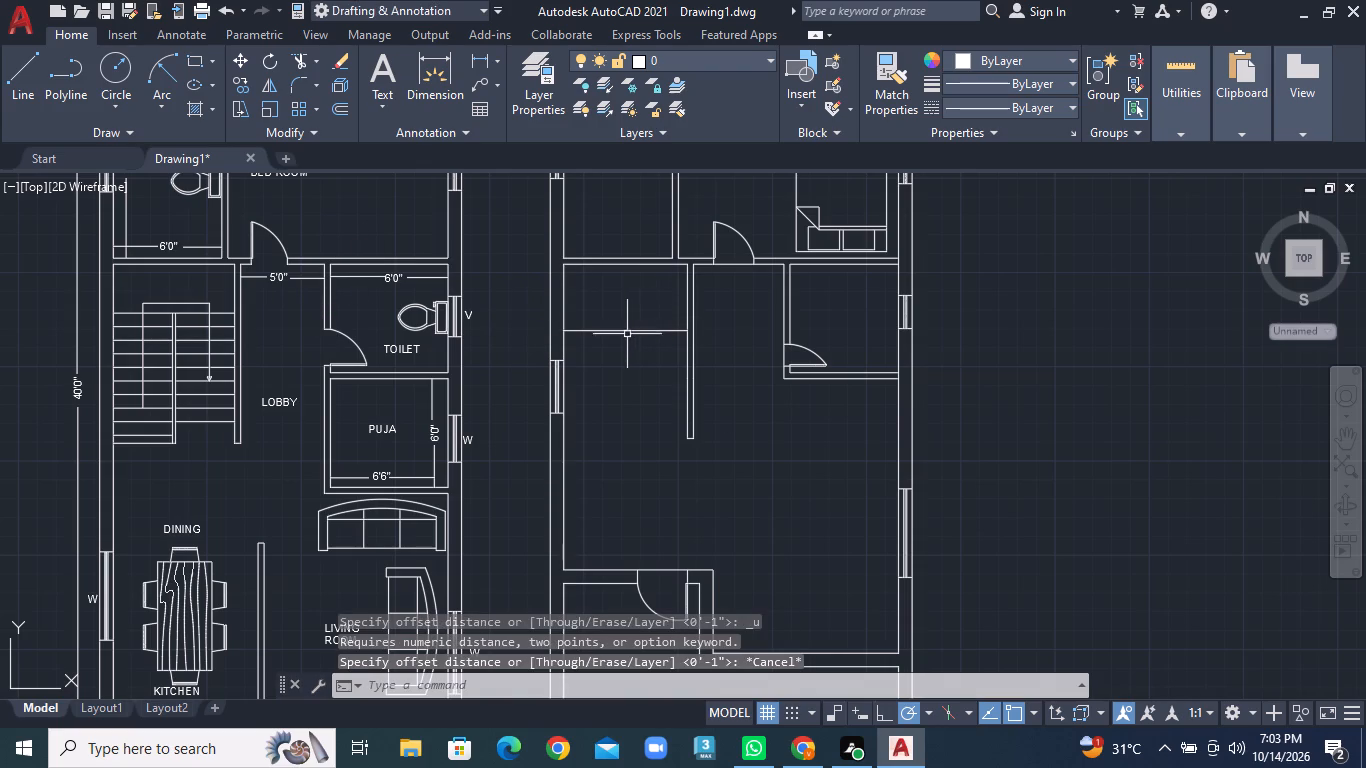
# Replace the left middle room's horizontal line with a higher one from outer wall to partition, level with the first plan's top stair line.
pyautogui.click(626, 332)
pyautogui.press('Delete')
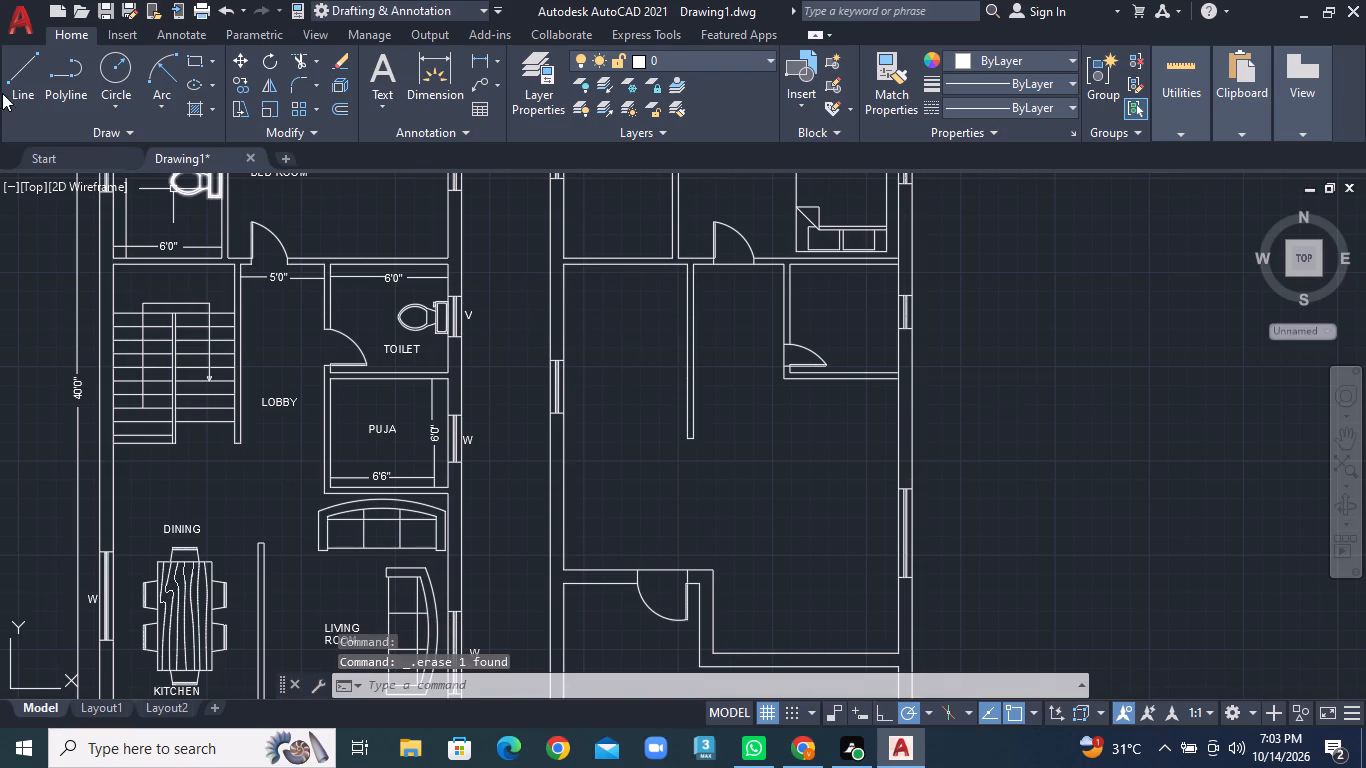
pyautogui.click(21, 83)
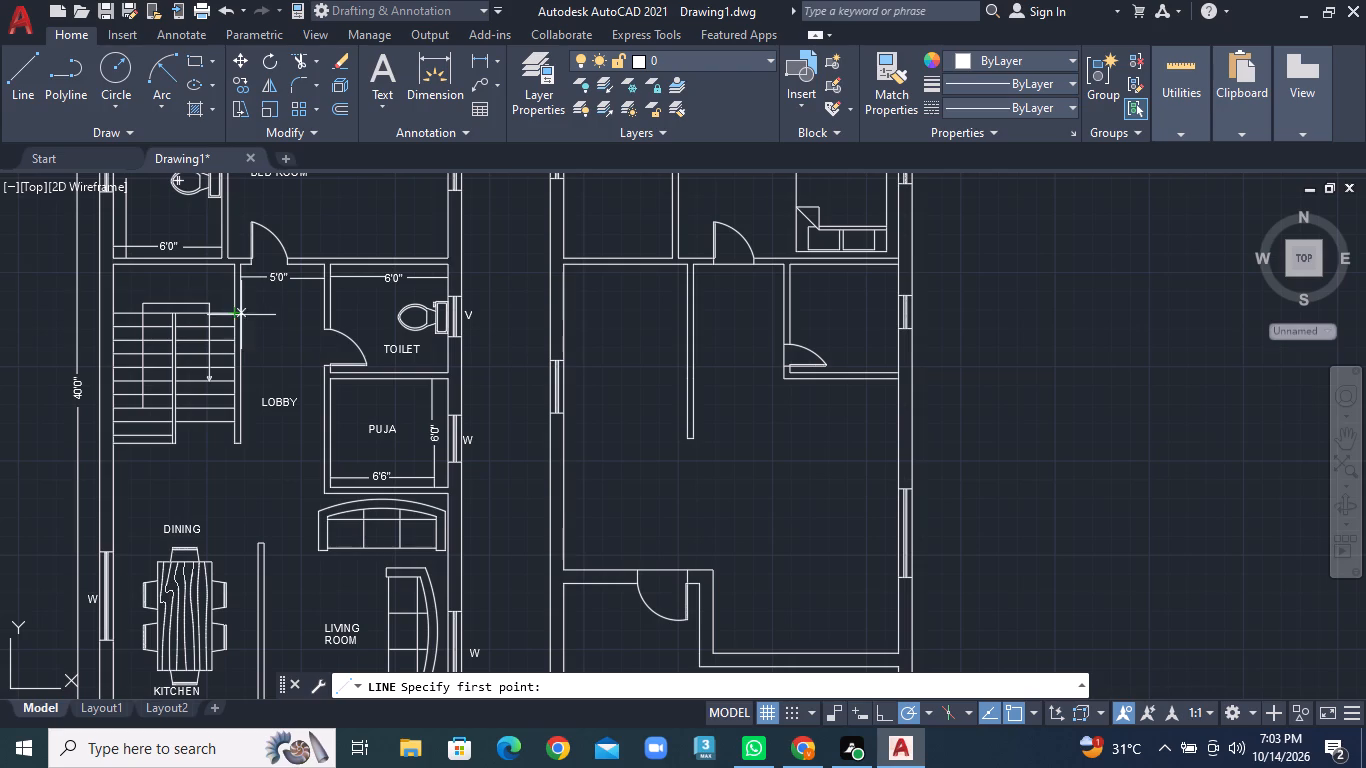
pyautogui.click(569, 316)
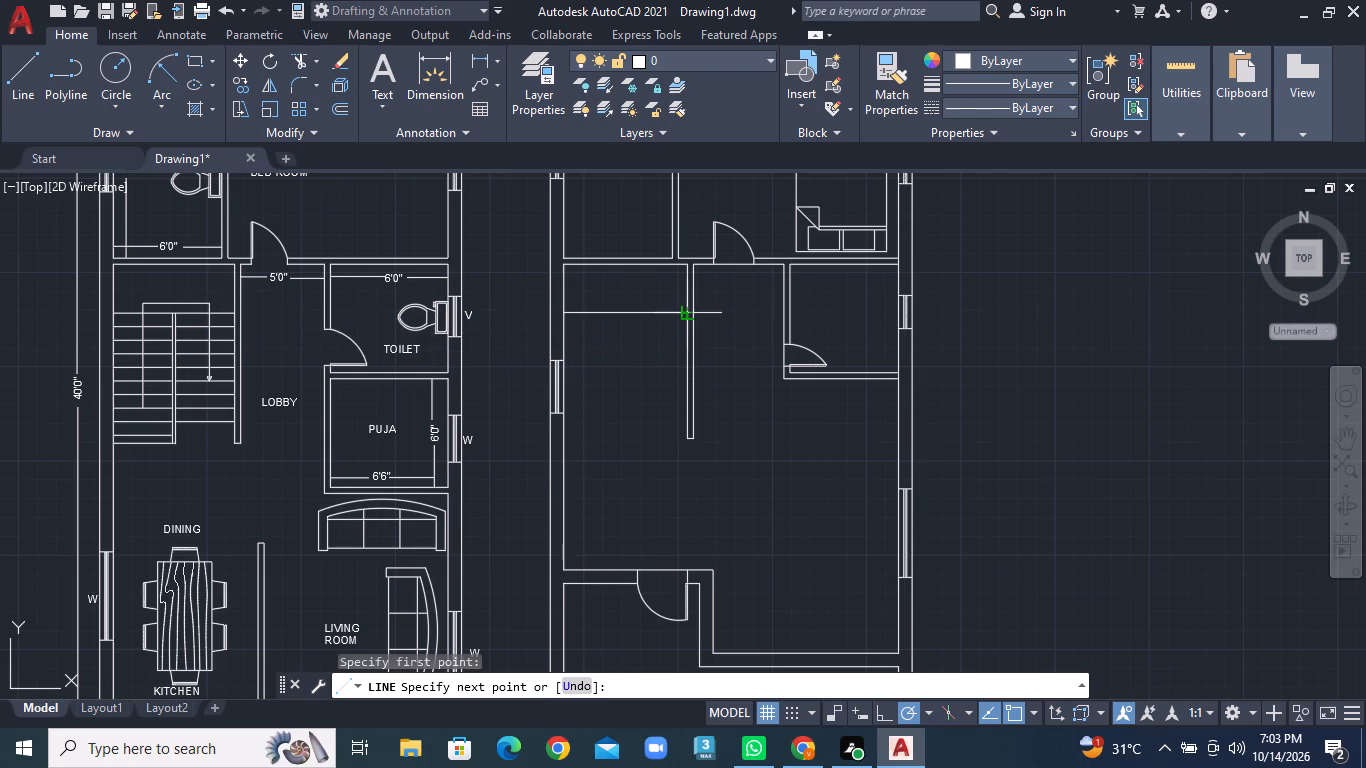
pyautogui.doubleClick(689, 316)
pyautogui.rightClick(689, 316)
pyautogui.click(714, 329)
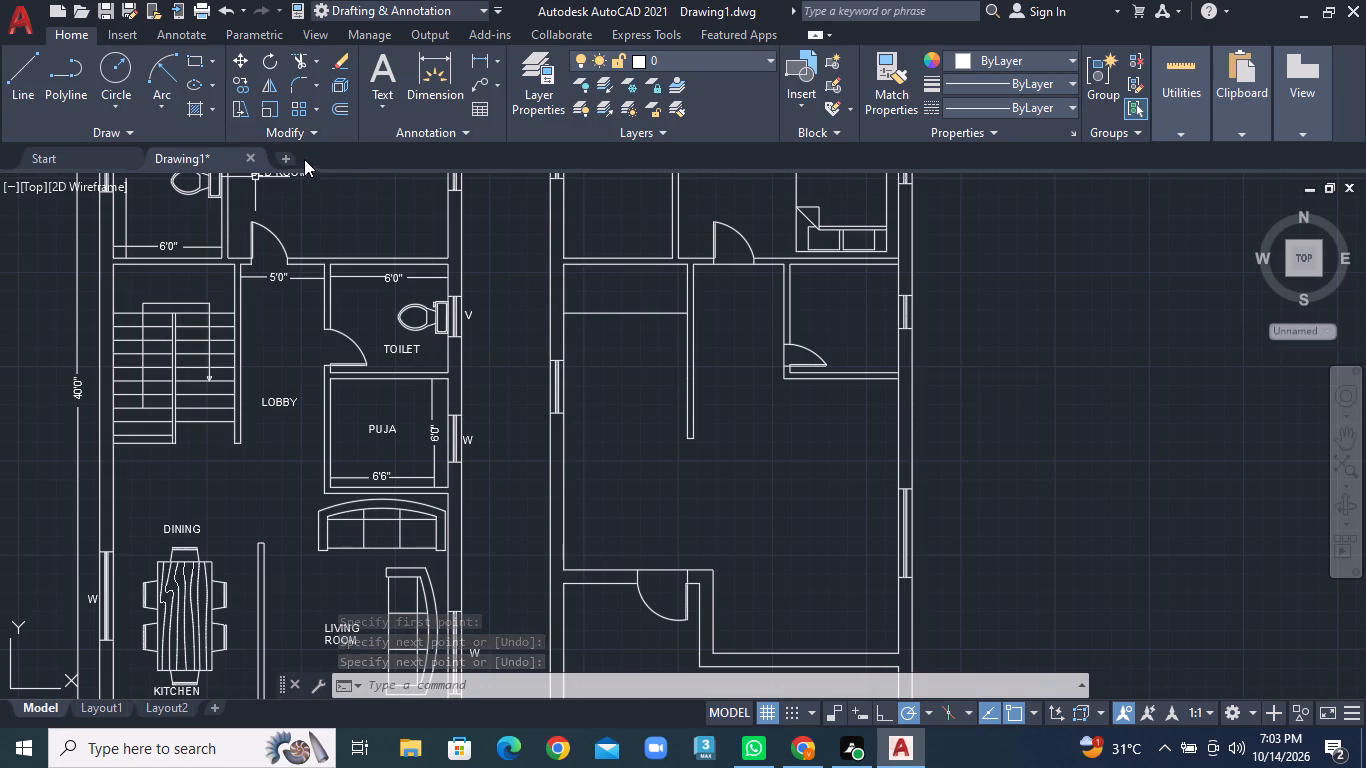
# Offset the new horizontal line downward four times in succession at 9" spacing to start the second plan's stair treads.
pyautogui.doubleClick(343, 107)
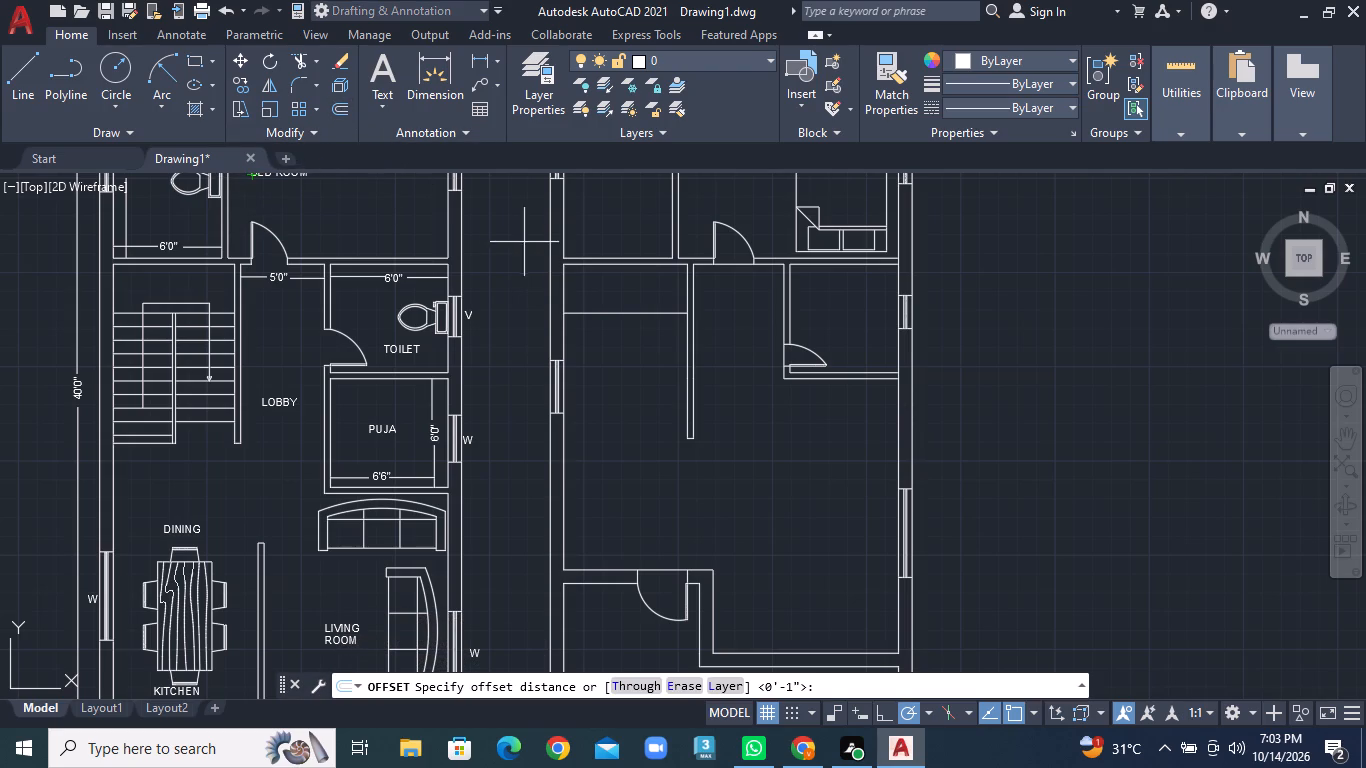
pyautogui.press('9')
pyautogui.hotkey('shift', '"')
pyautogui.press('Return')
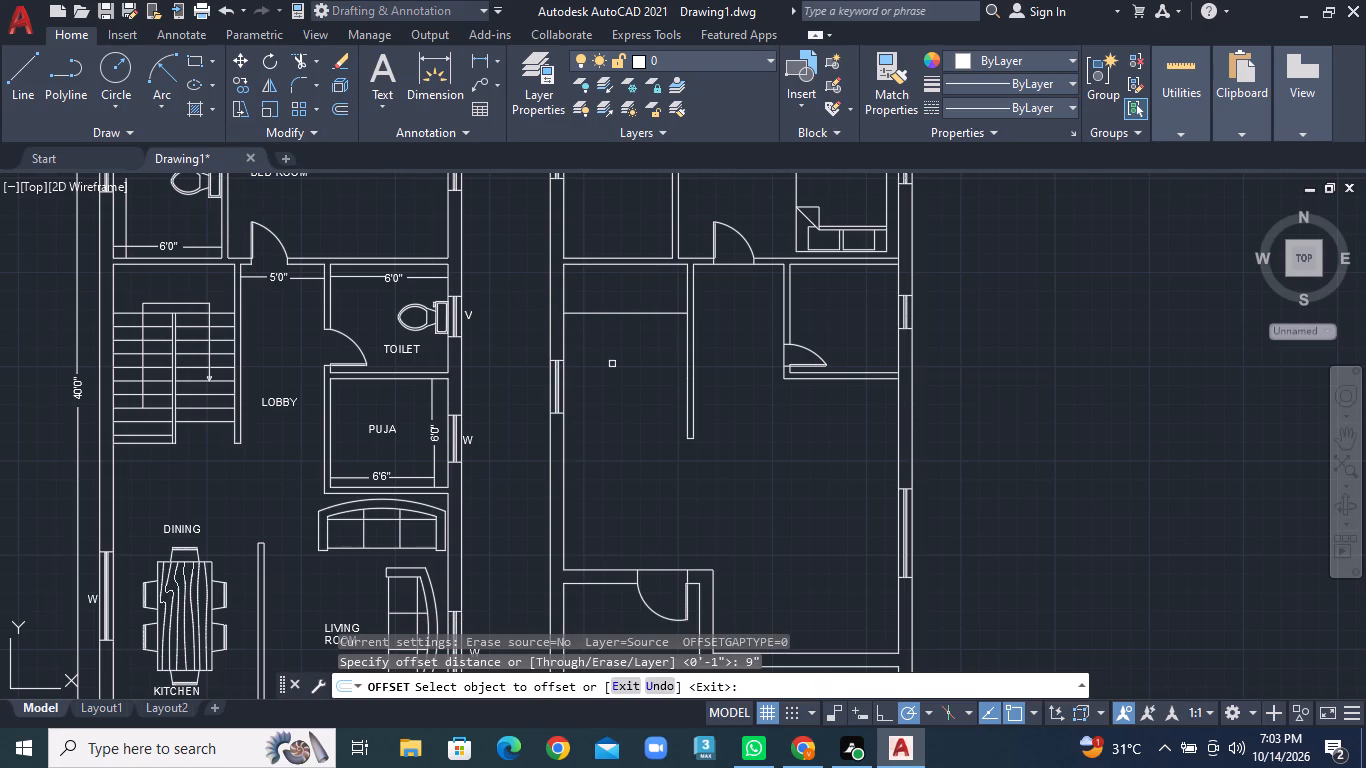
pyautogui.click(621, 312)
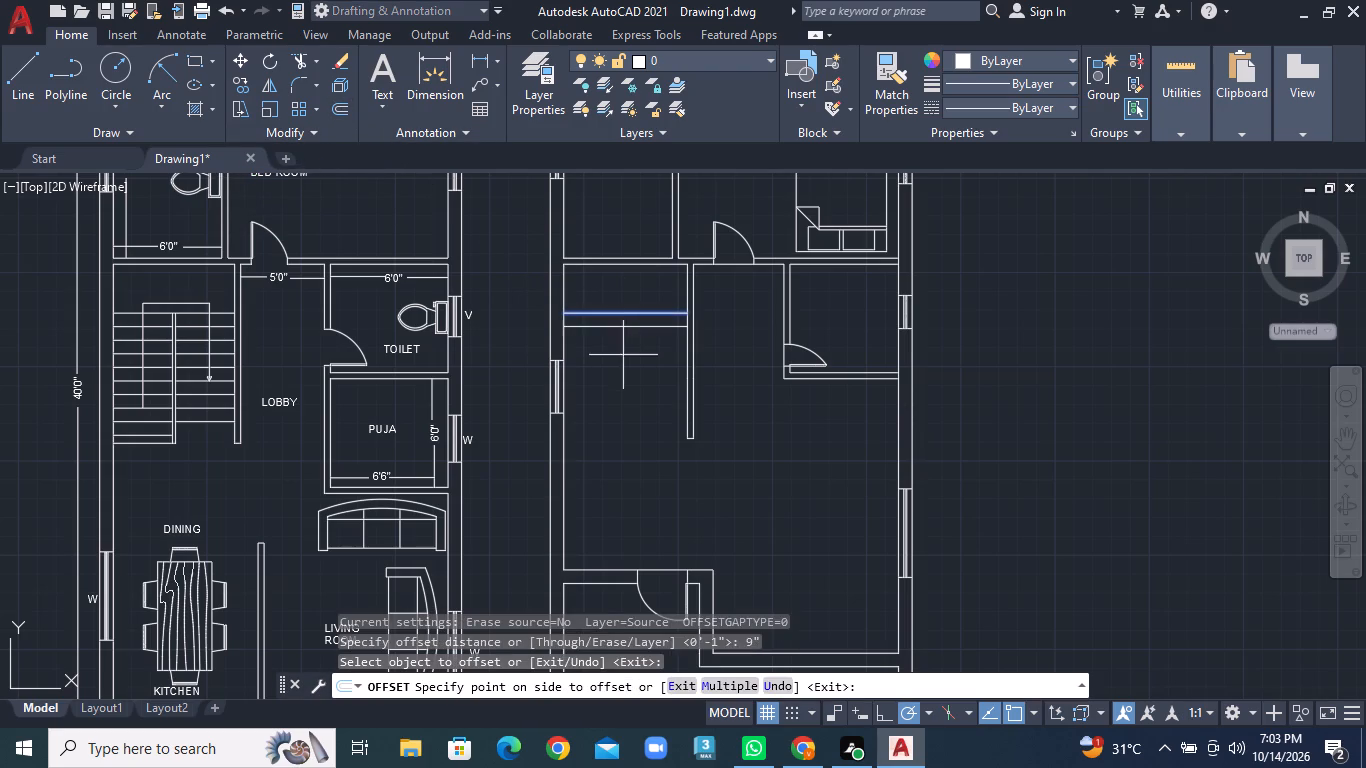
pyautogui.click(623, 355)
pyautogui.click(616, 329)
pyautogui.click(619, 354)
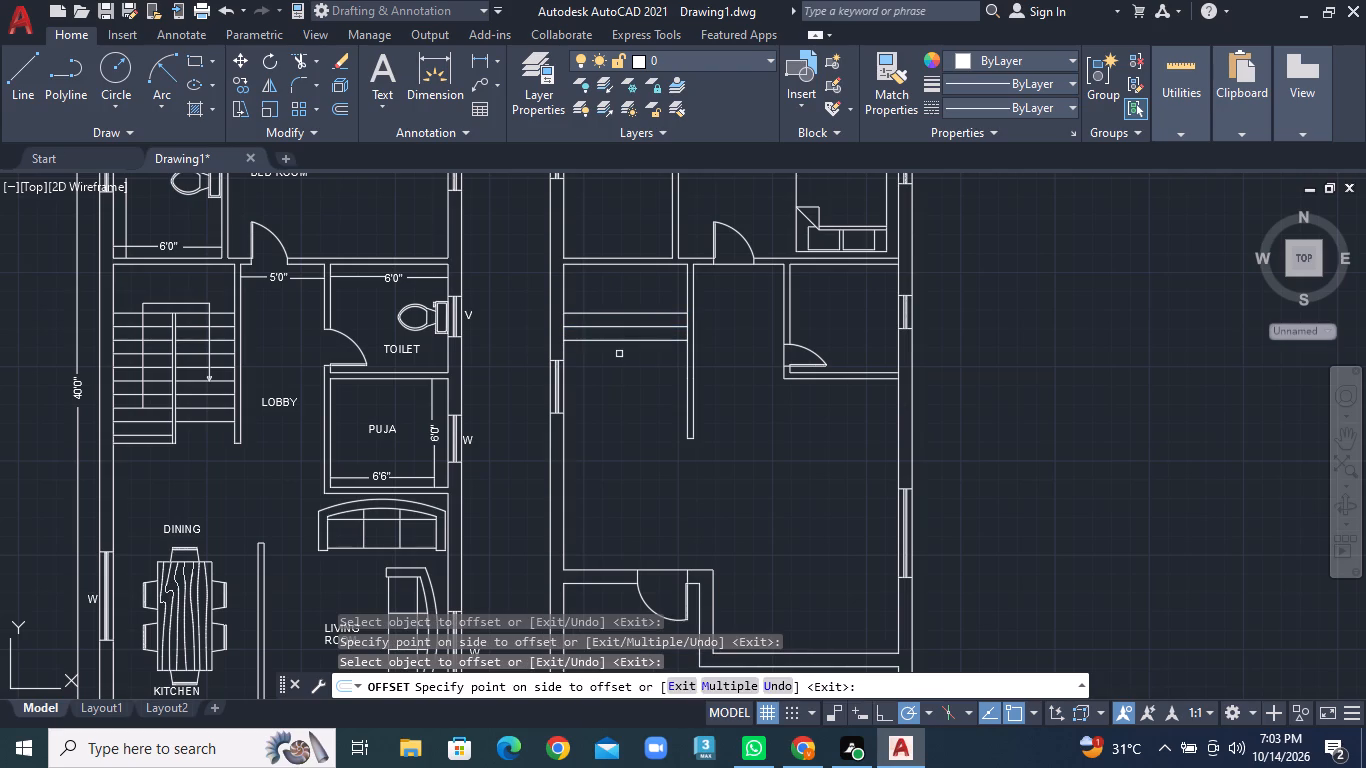
pyautogui.click(611, 339)
pyautogui.click(612, 371)
pyautogui.click(605, 352)
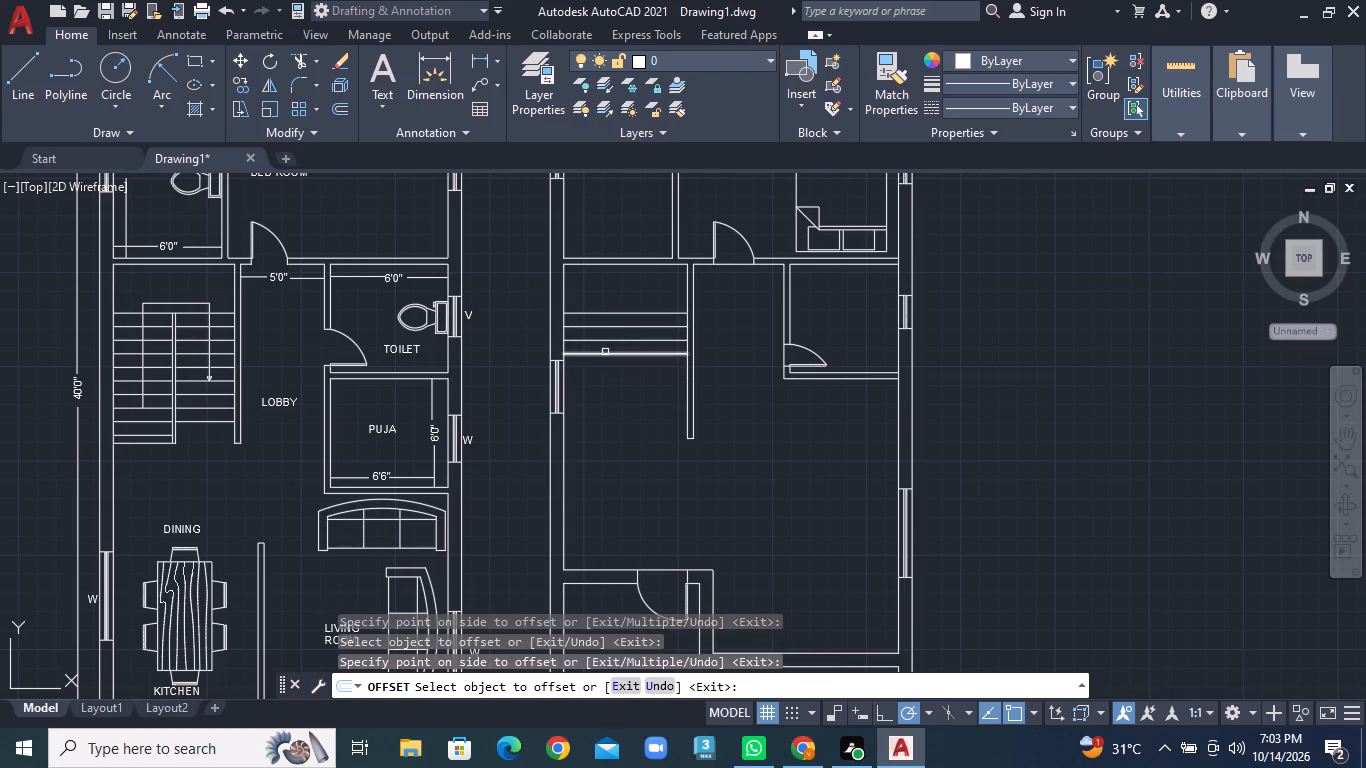
pyautogui.click(605, 417)
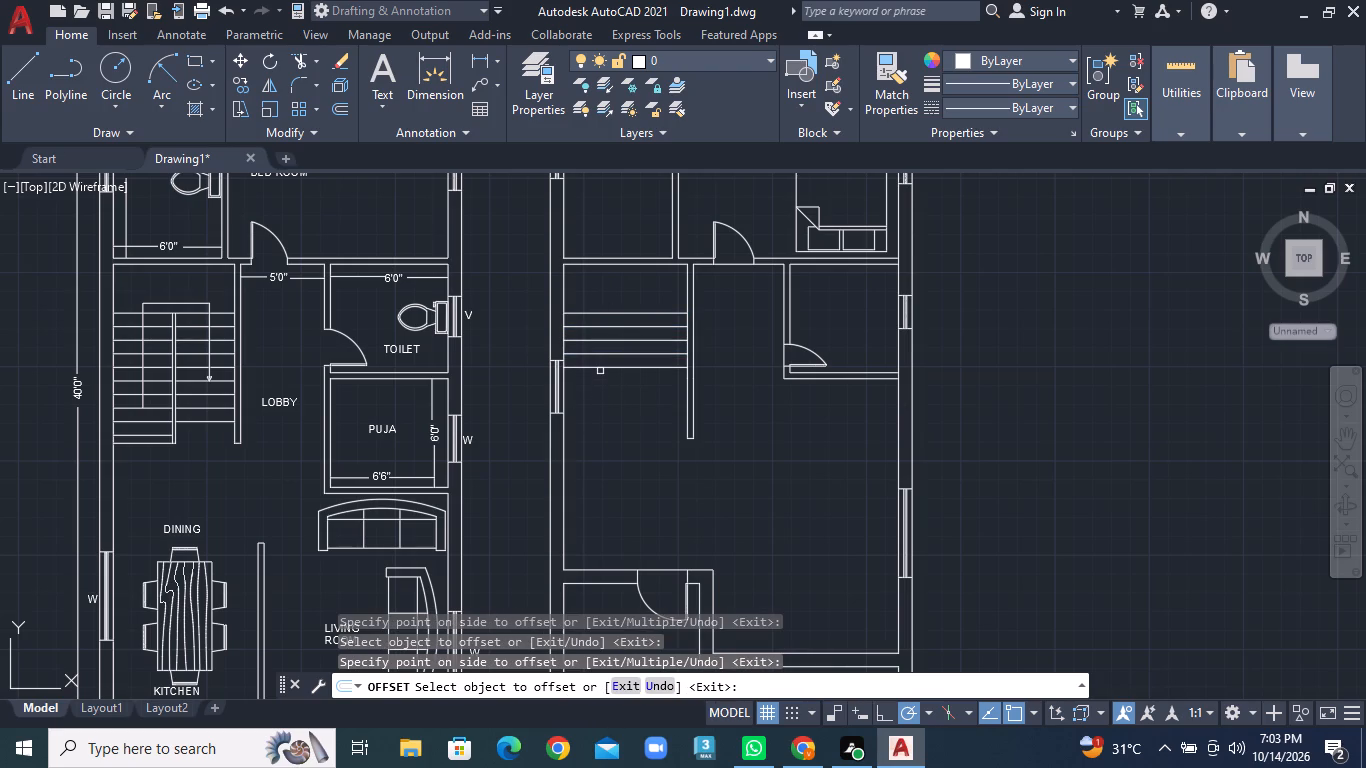
# Add five more tread lines below at 9" offsets, reaching down almost to the partition's lower end.
pyautogui.click(600, 364)
pyautogui.click(613, 423)
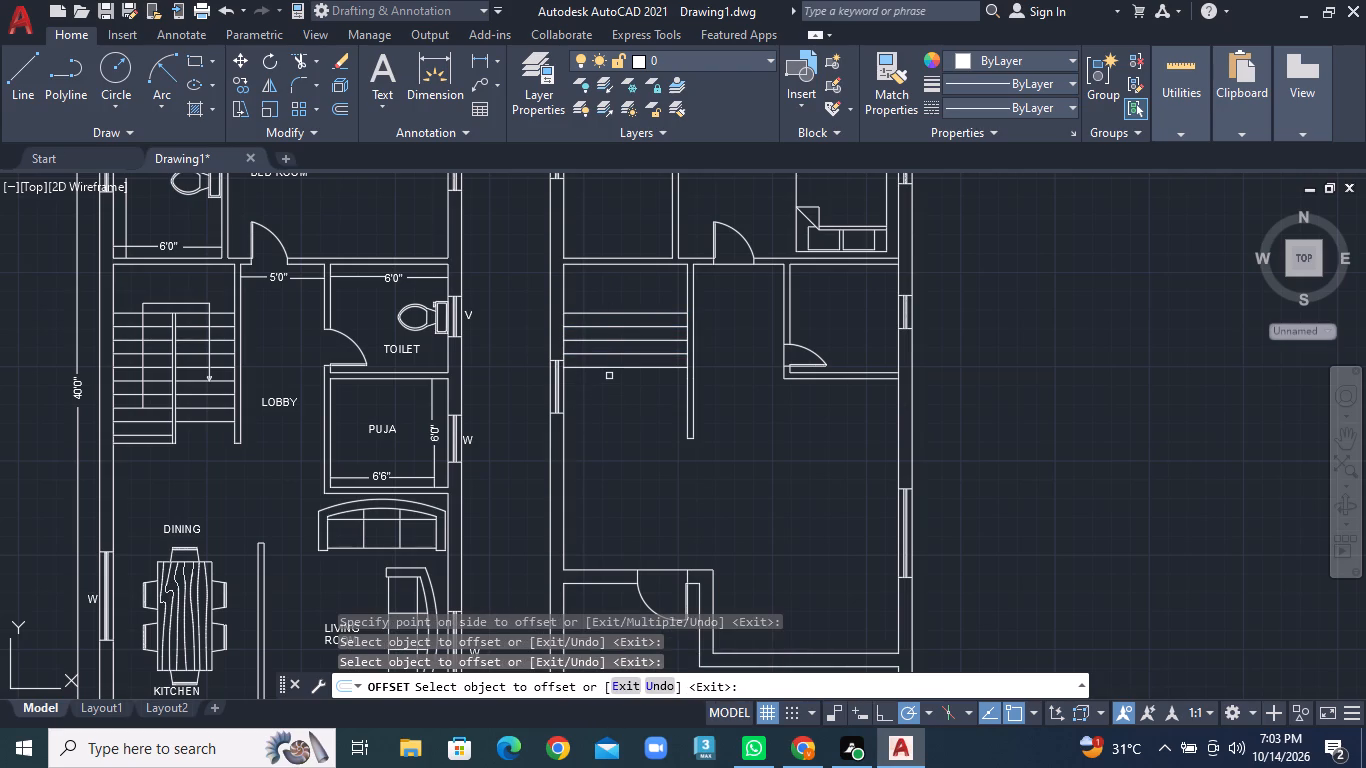
pyautogui.click(607, 370)
pyautogui.click(612, 402)
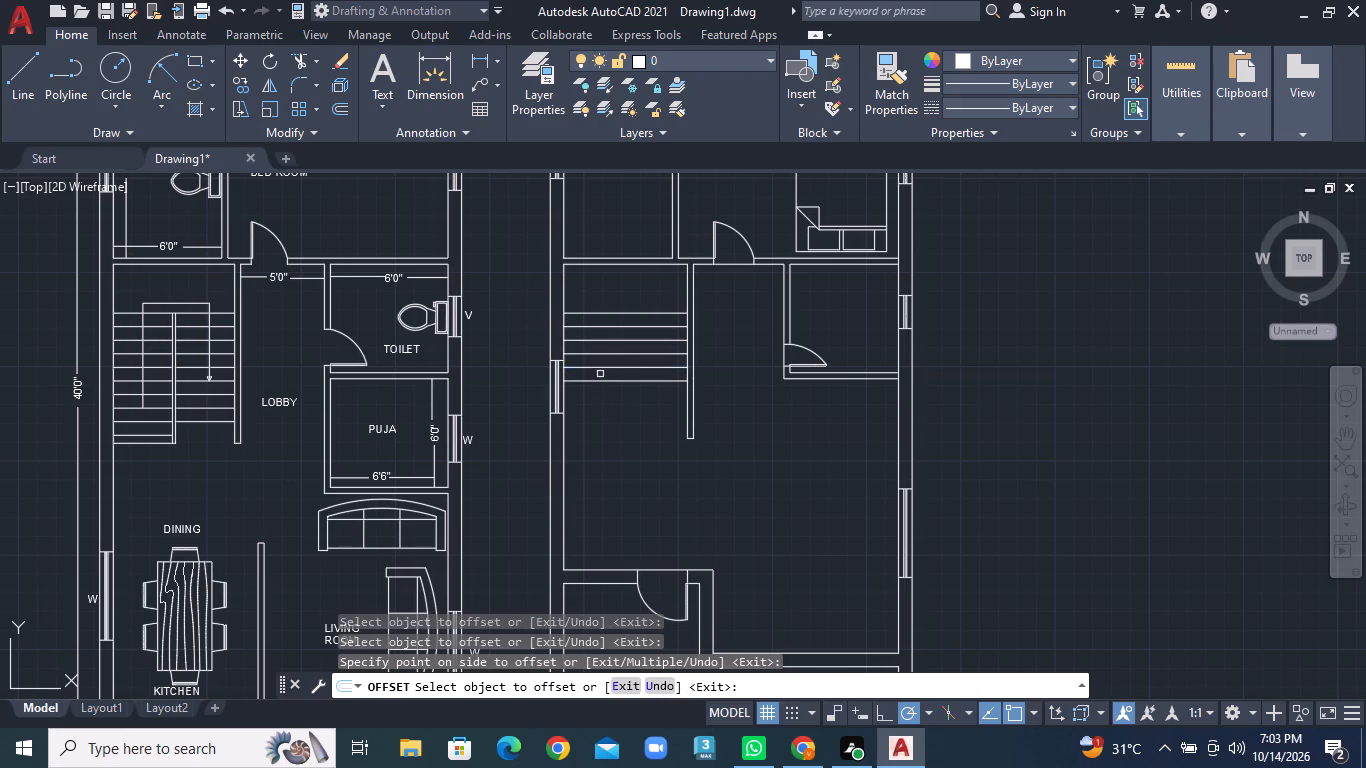
pyautogui.click(600, 379)
pyautogui.click(600, 412)
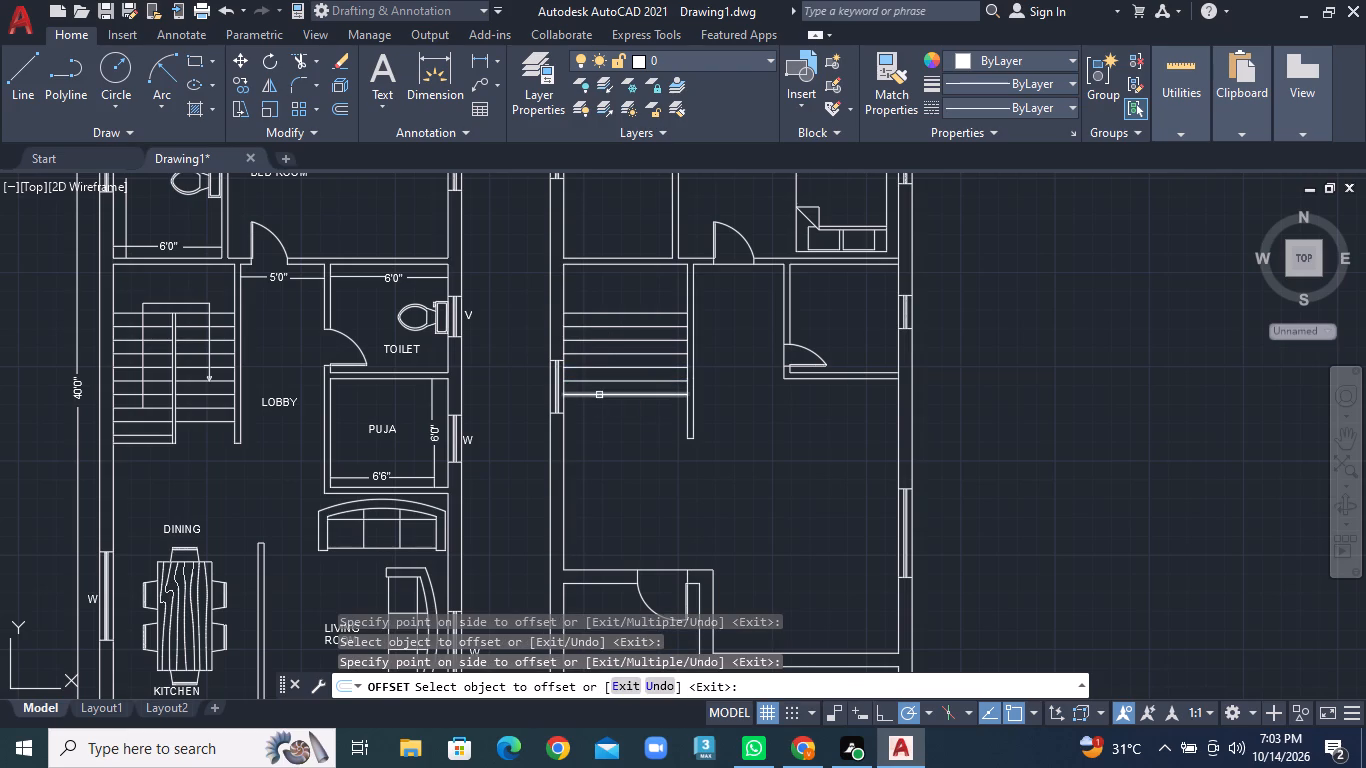
pyautogui.click(599, 395)
pyautogui.click(602, 442)
pyautogui.click(596, 409)
pyautogui.click(603, 456)
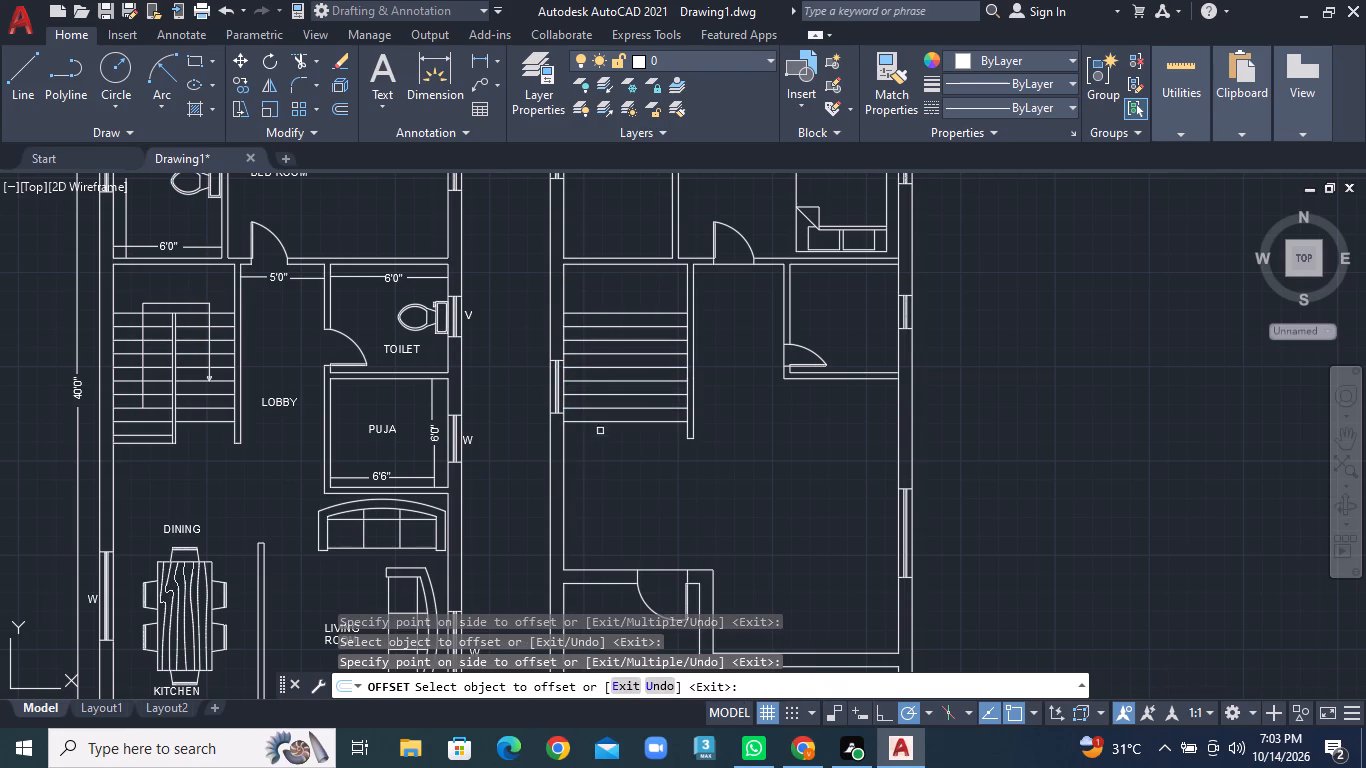
pyautogui.click(600, 422)
pyautogui.click(606, 451)
# Draw a vertical centre line through the stair treads, from the top tread's midpoint to the bottom tread's midpoint.
pyautogui.click(27, 91)
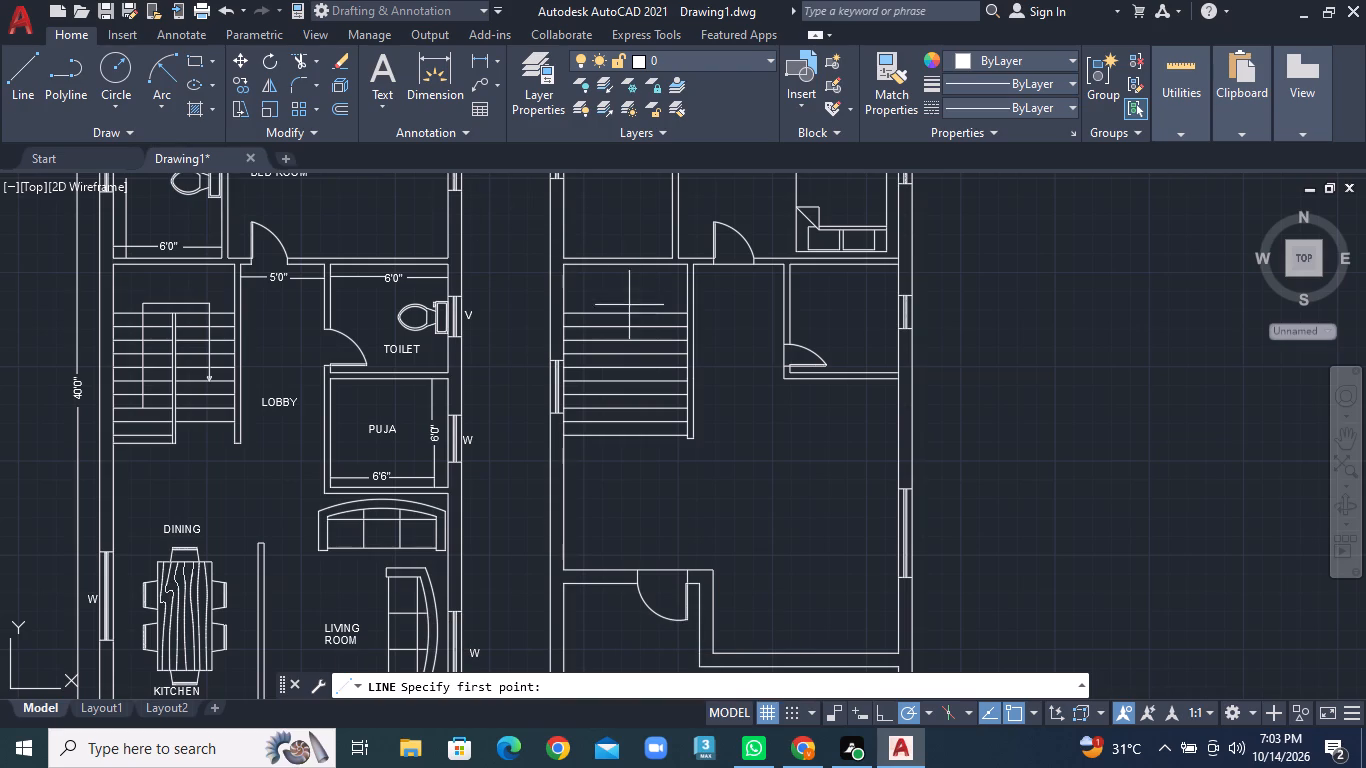
pyautogui.click(625, 312)
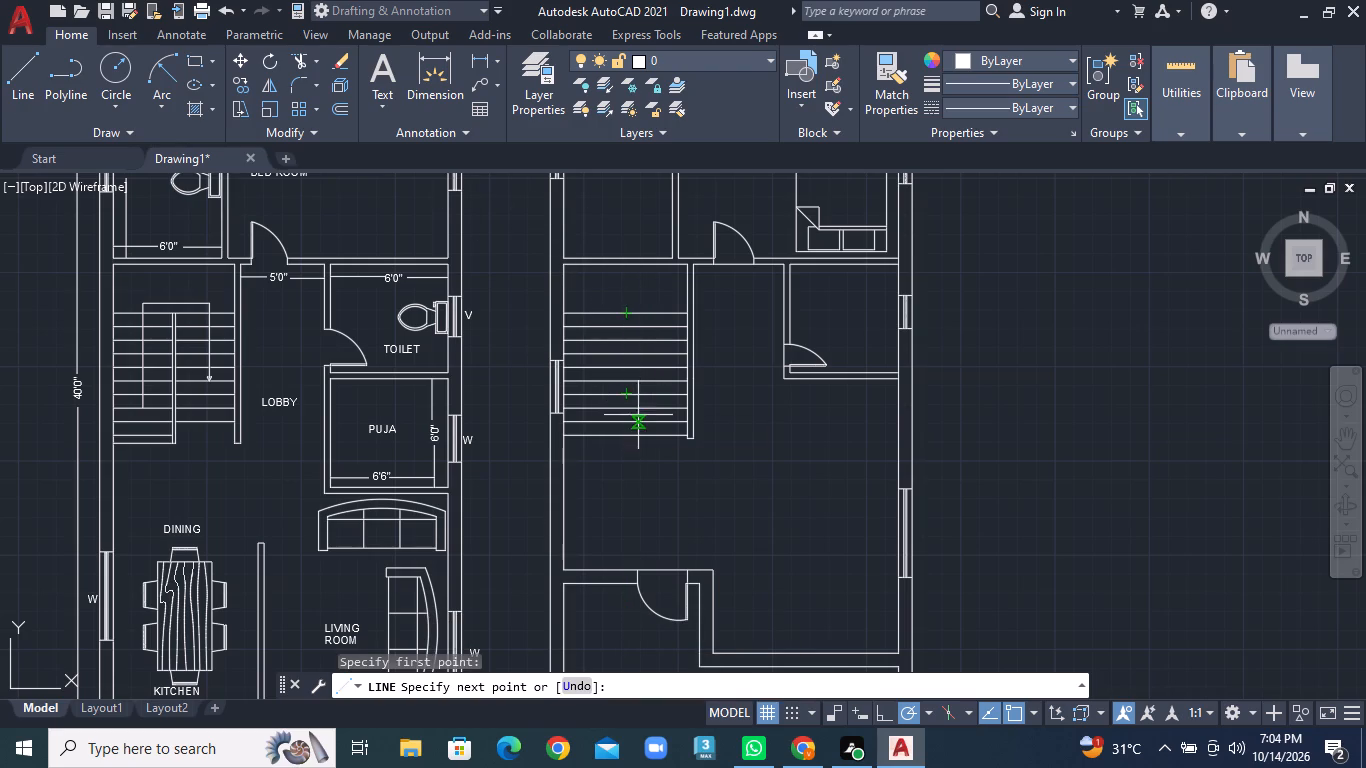
pyautogui.click(622, 437)
pyautogui.rightClick(622, 437)
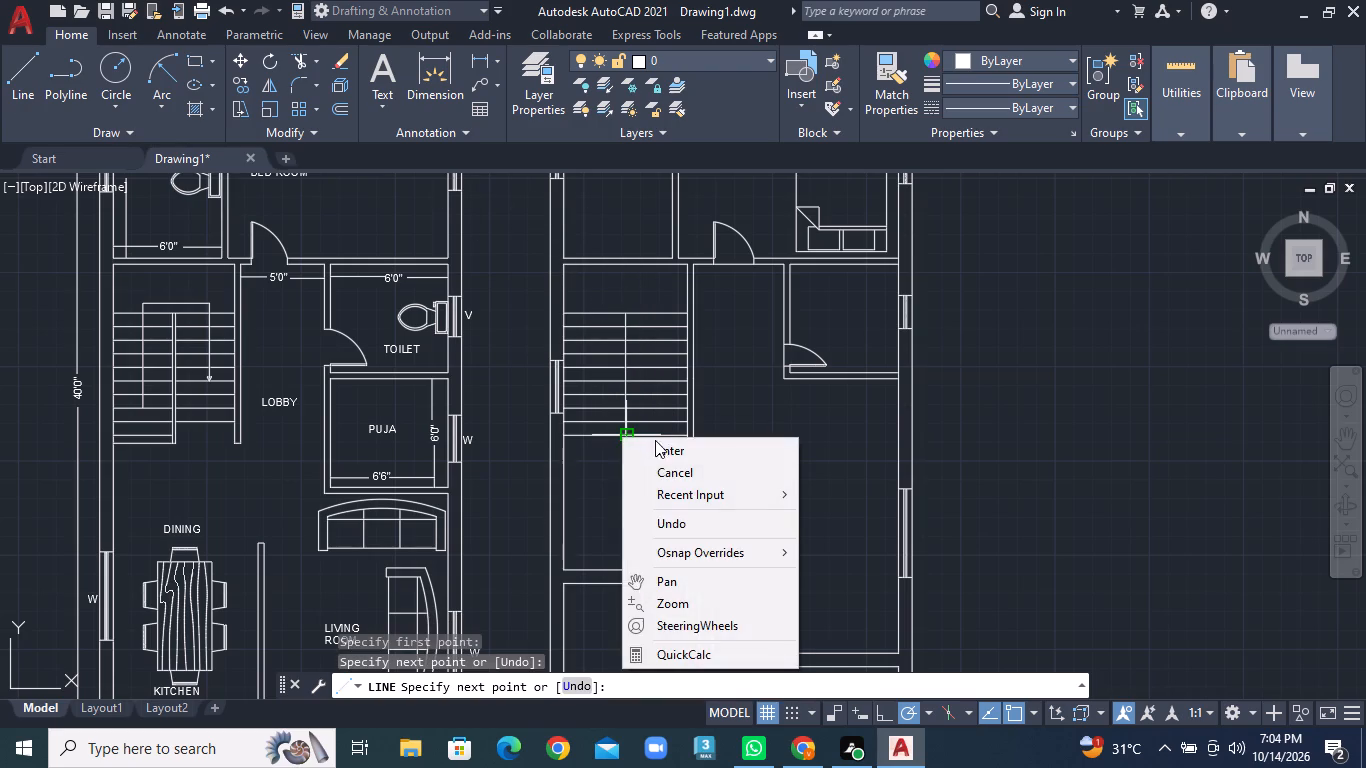
pyautogui.click(655, 452)
# Offset the stair's vertical centre line 1" to each side.
pyautogui.click(344, 112)
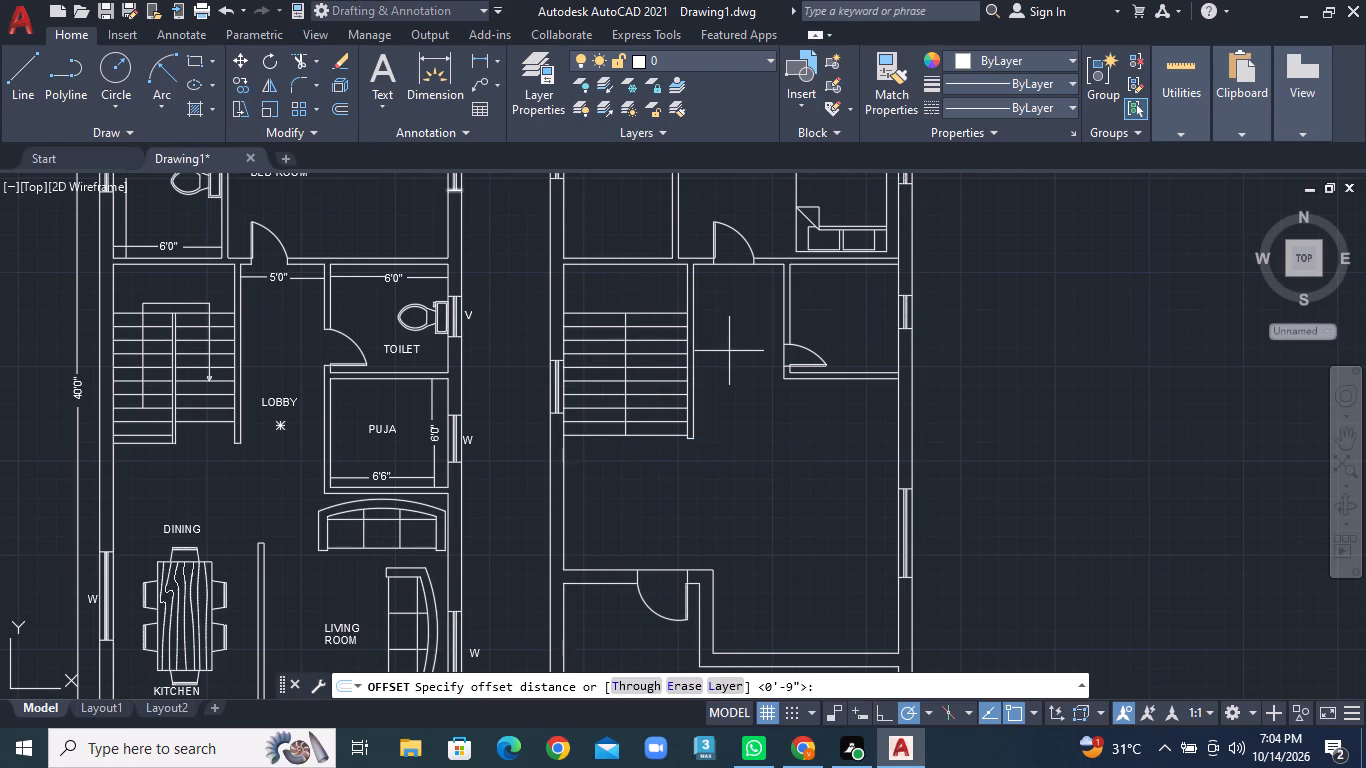
pyautogui.scroll(2, 729, 351)
pyautogui.write('1"')
pyautogui.press('Return')
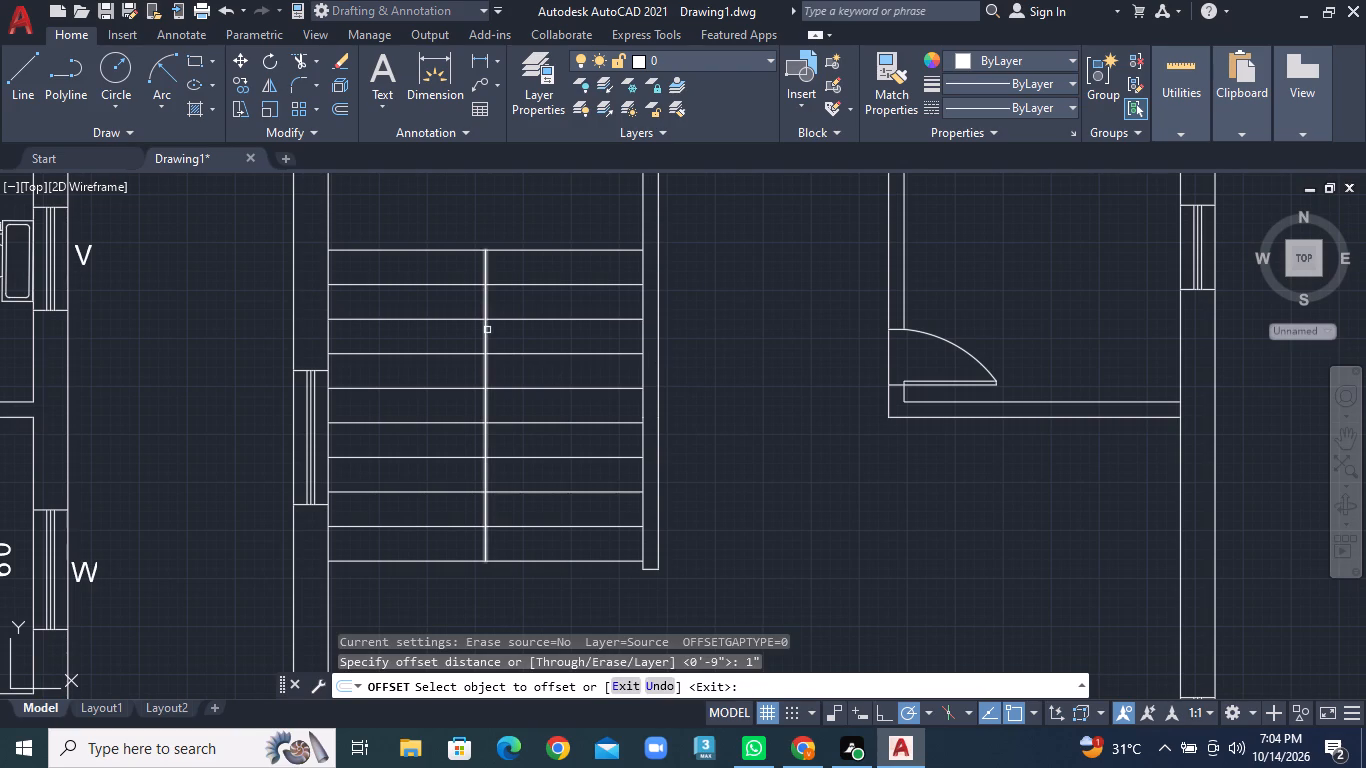
pyautogui.click(487, 330)
pyautogui.click(499, 330)
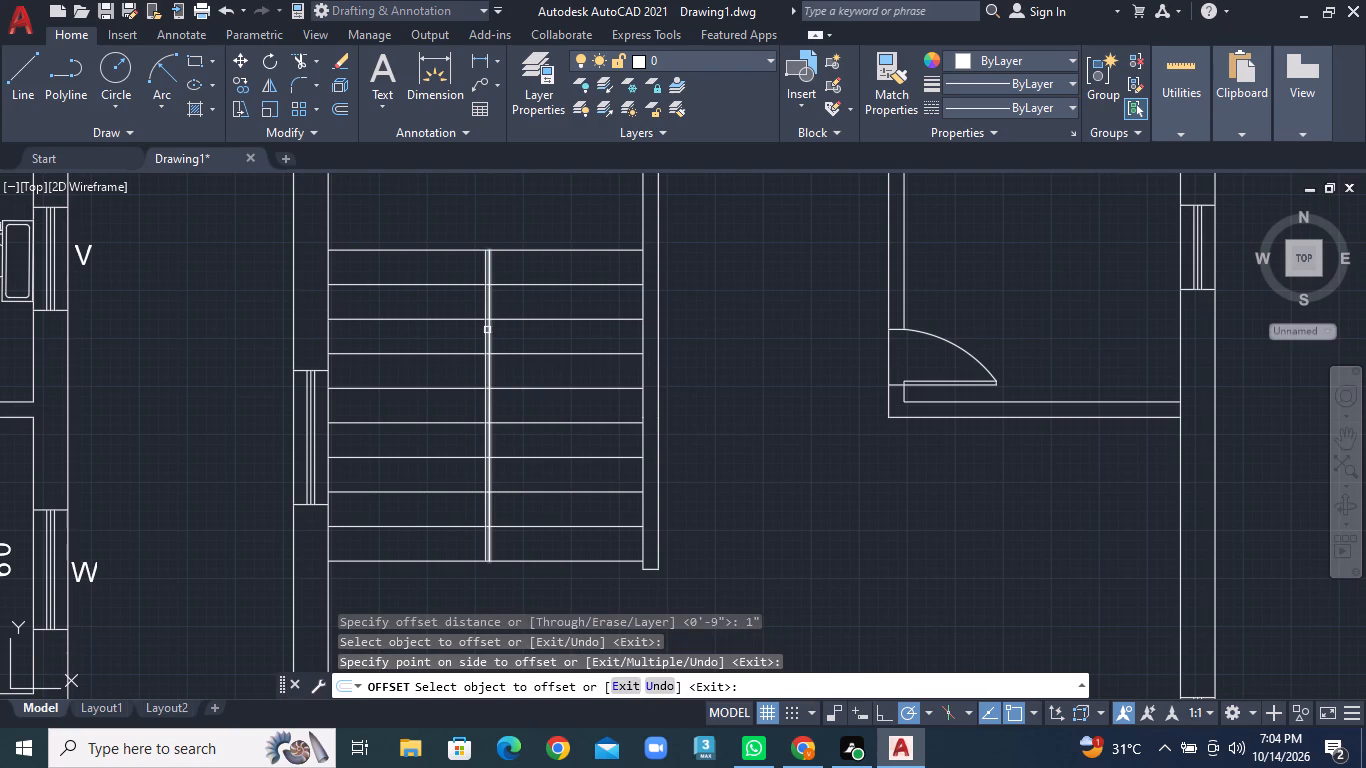
pyautogui.click(482, 330)
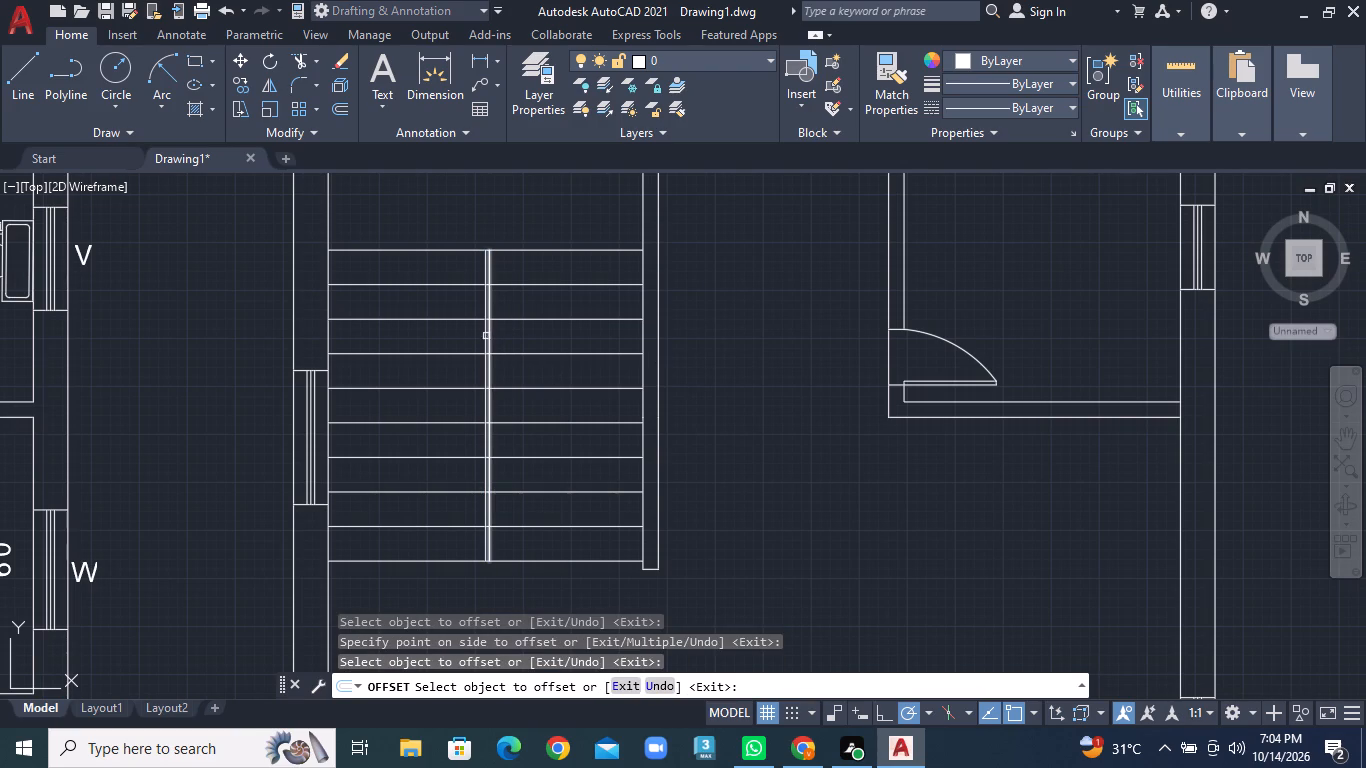
pyautogui.scroll(2, 503, 333)
pyautogui.click(459, 338)
pyautogui.click(401, 338)
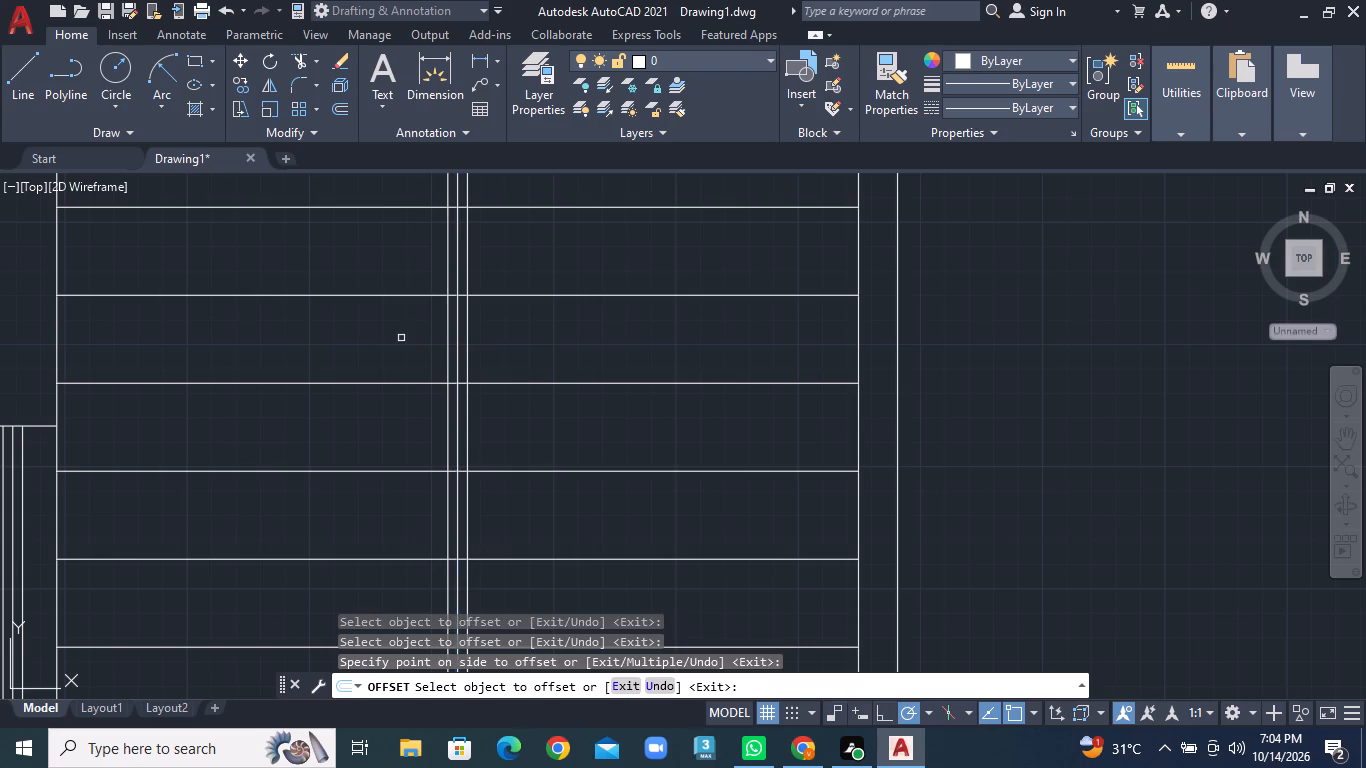
pyautogui.scroll(-1, 430, 335)
pyautogui.press('space')
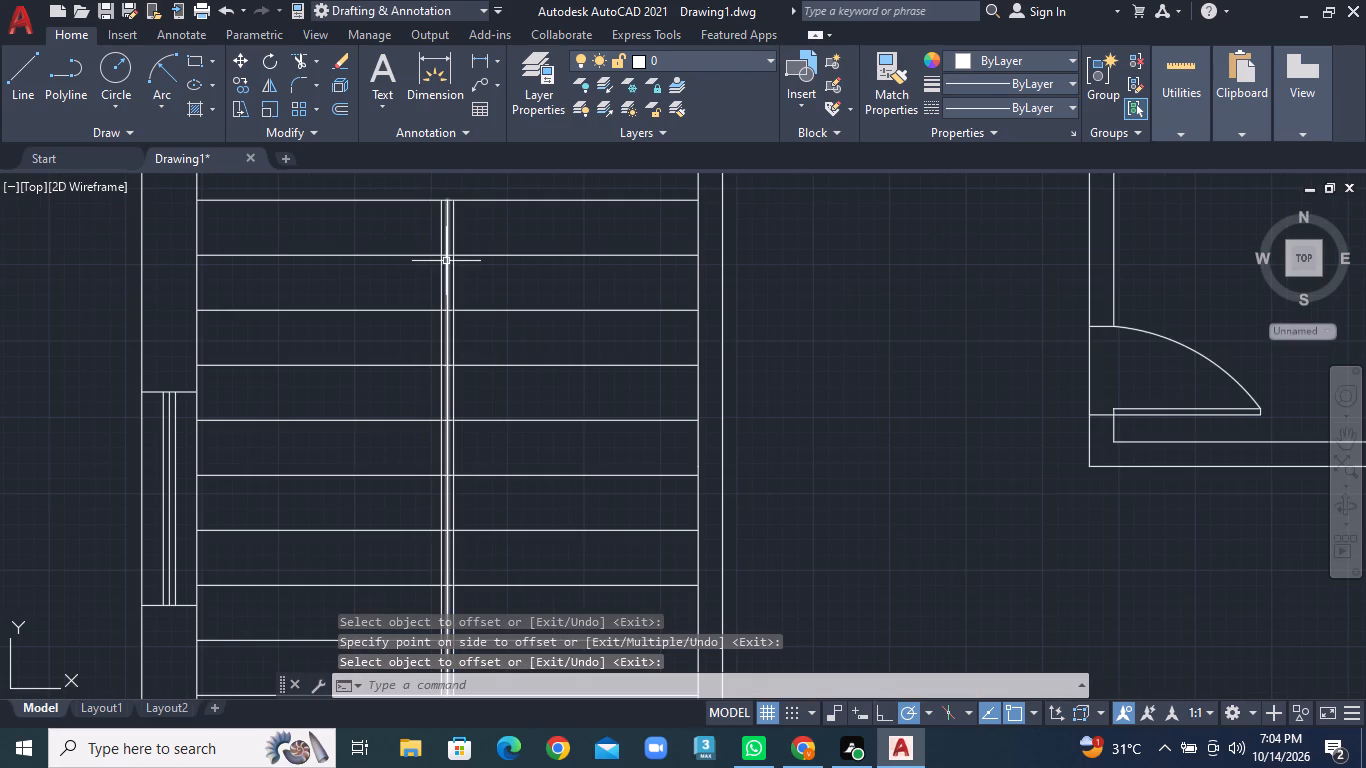
# Delete the original centre line between the two offset stair divider lines.
pyautogui.click(446, 261)
pyautogui.press('Delete')
# Trim the two lowest tread lines between the stair divider and the partition, leaving them only in the left flight.
pyautogui.scroll(-3, 496, 296)
pyautogui.moveTo(555, 409); pyautogui.dragTo(780, 404, button='middle')
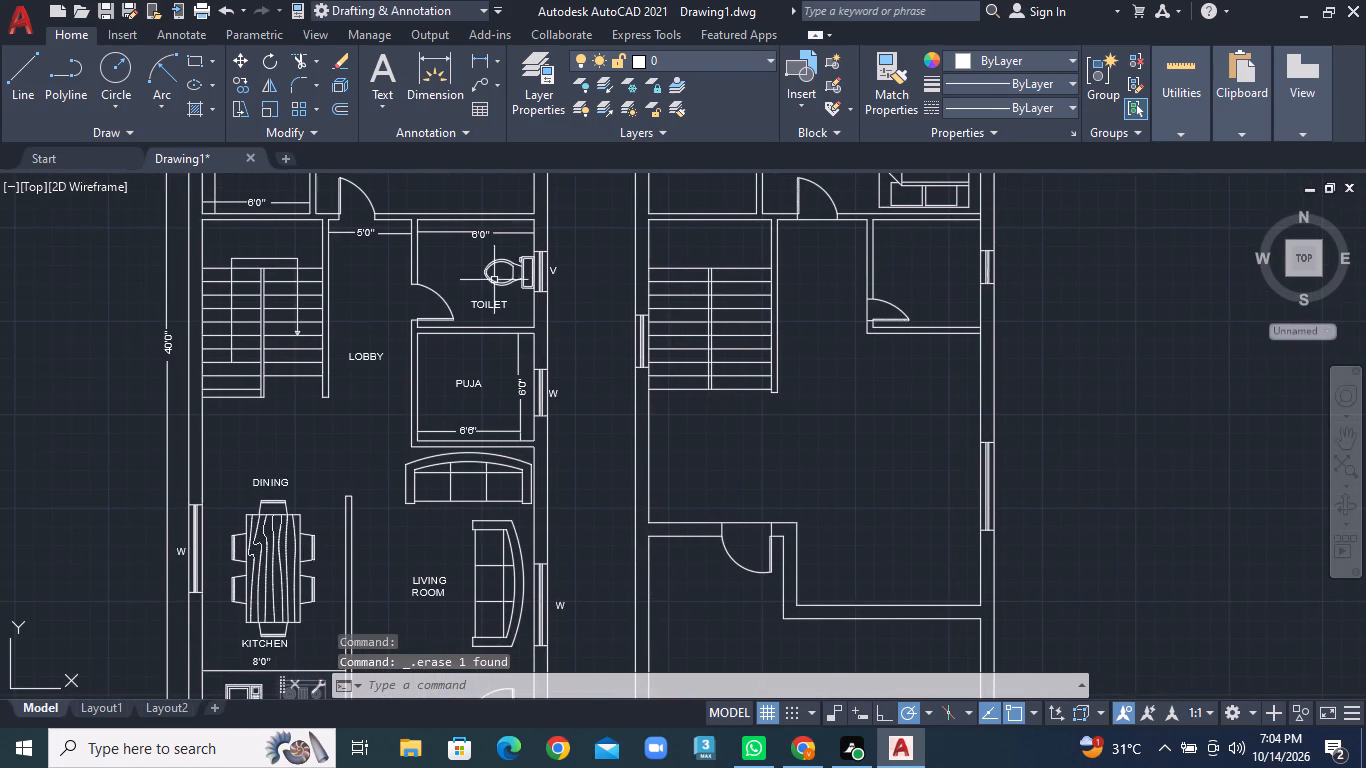
pyautogui.click(320, 57)
pyautogui.click(332, 91)
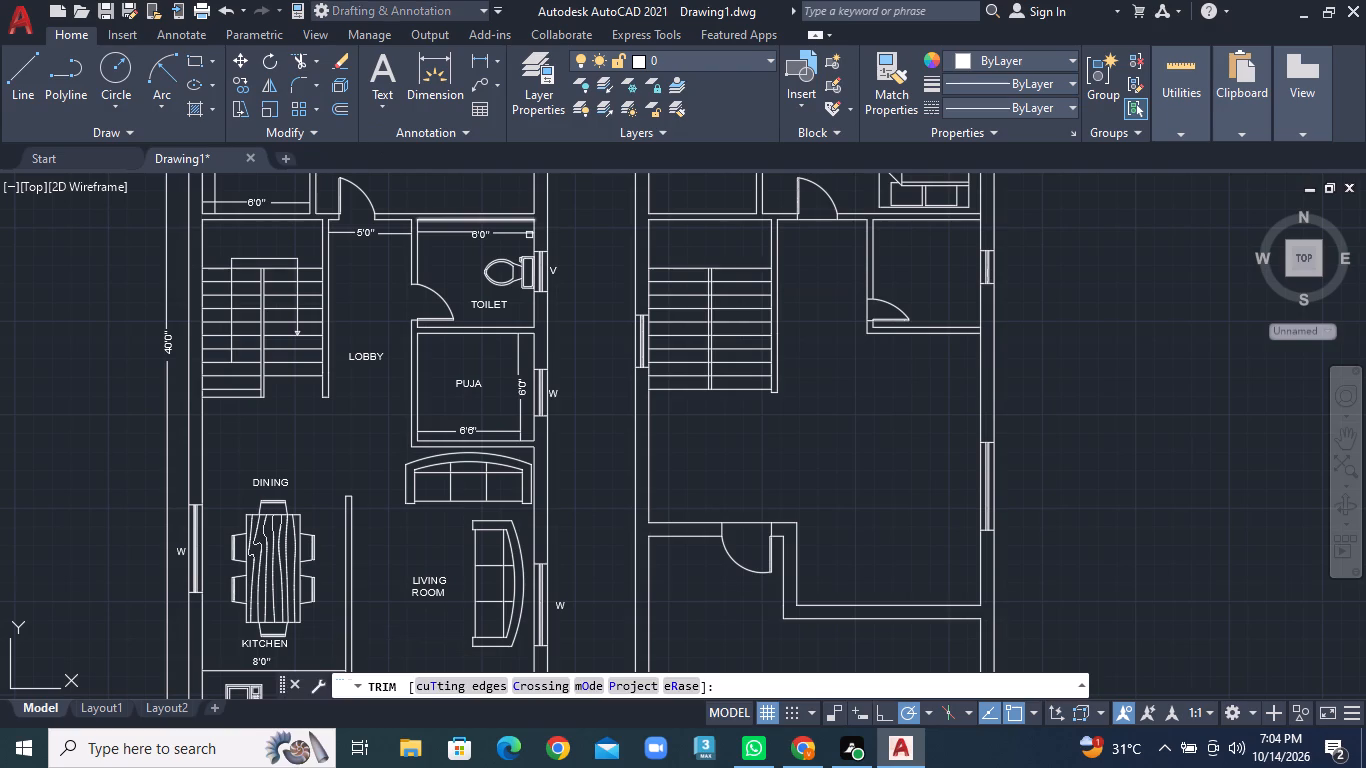
pyautogui.click(729, 388)
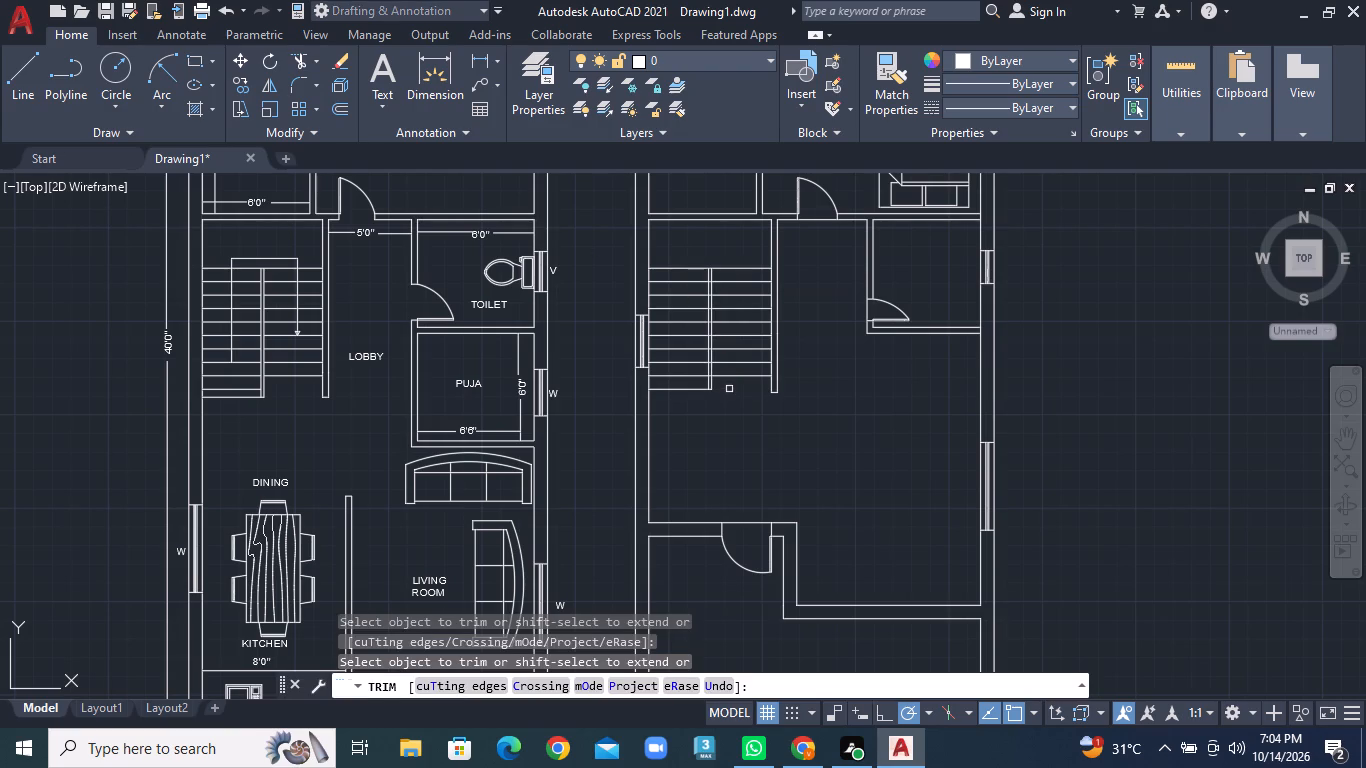
pyautogui.click(731, 378)
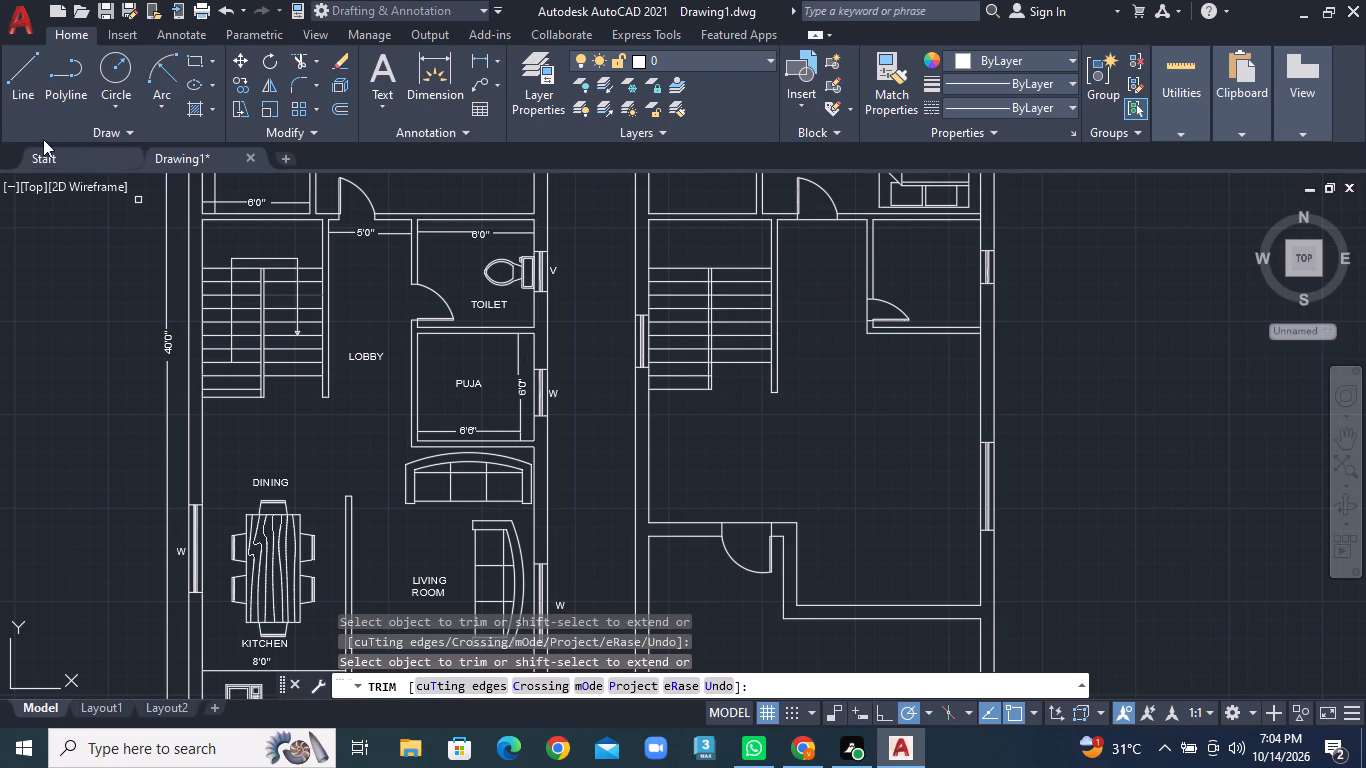
# Draw the stair direction line up the left flight about 5'-10", across above the top tread, and partway down the right flight.
pyautogui.click(11, 80)
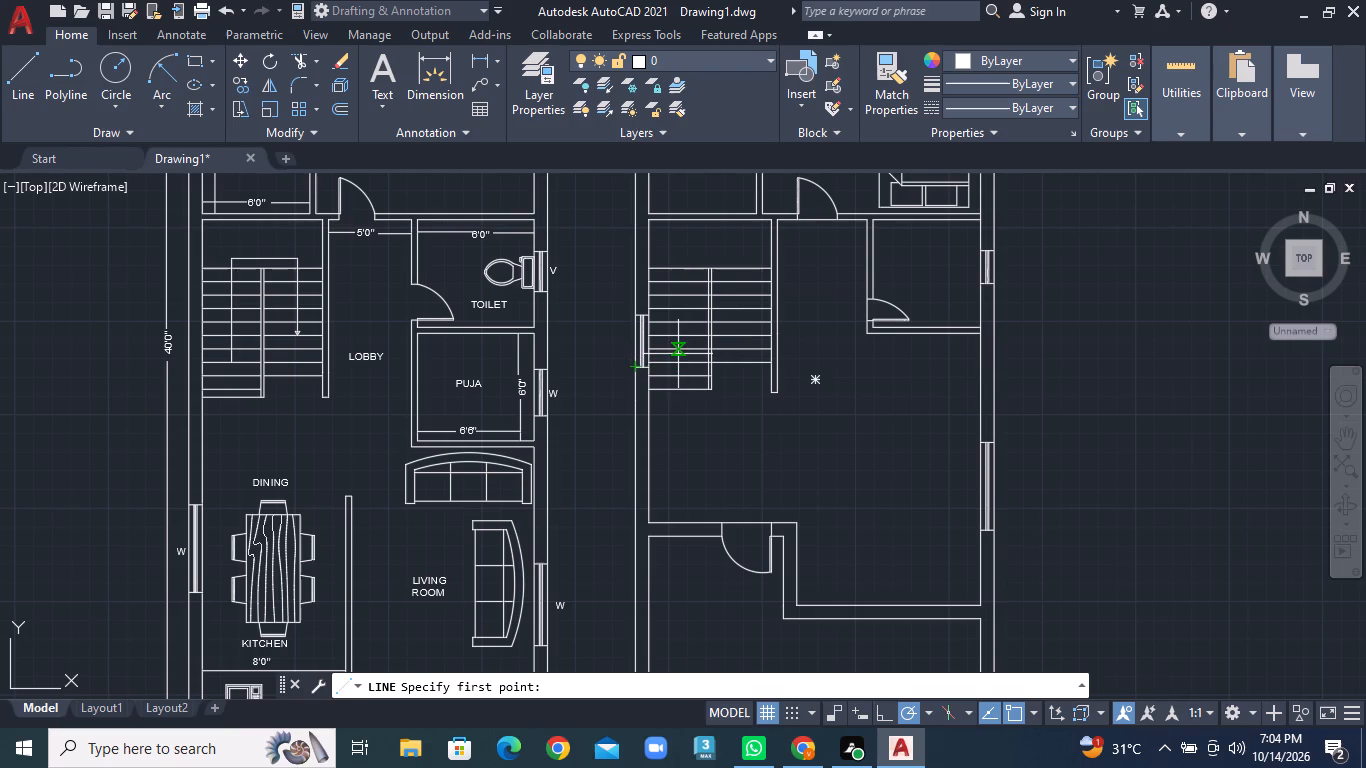
pyautogui.click(678, 358)
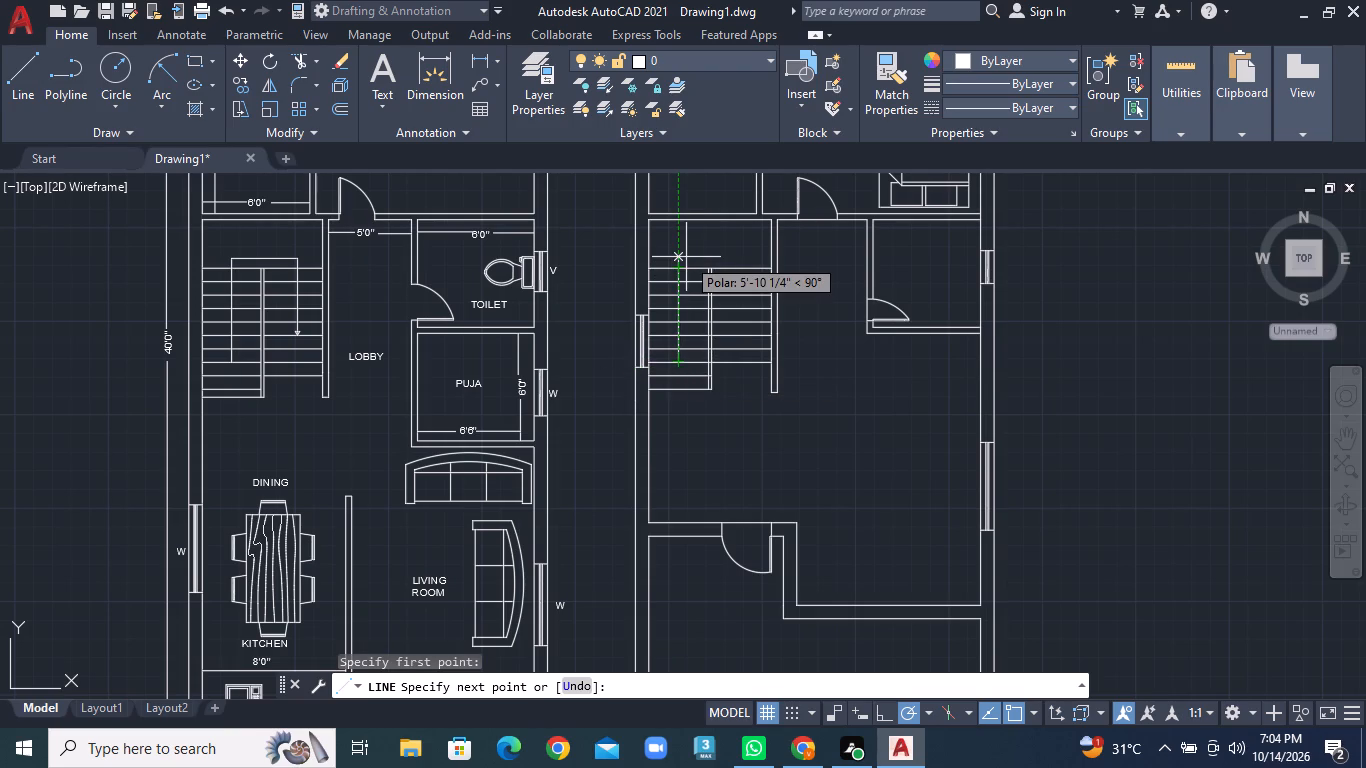
pyautogui.scroll(1, 686, 257)
pyautogui.click(680, 258)
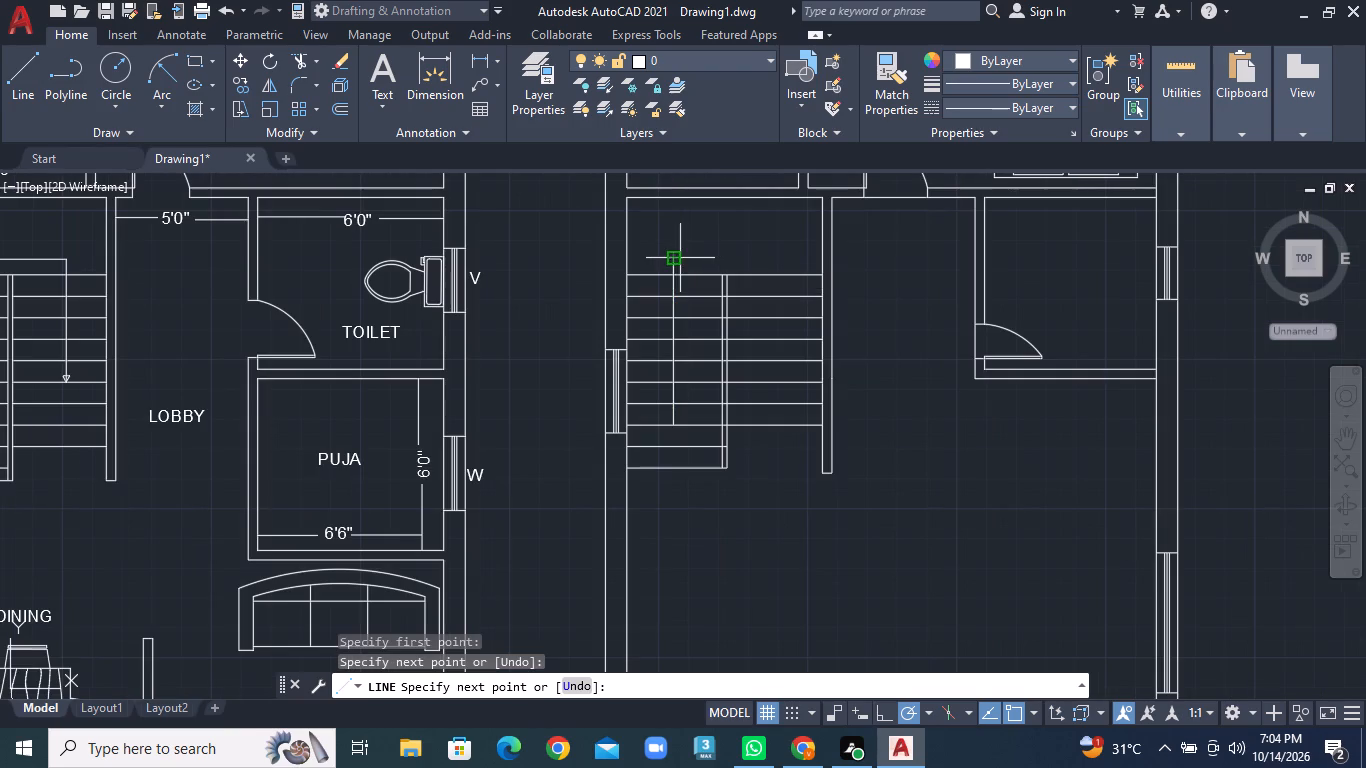
pyautogui.click(773, 257)
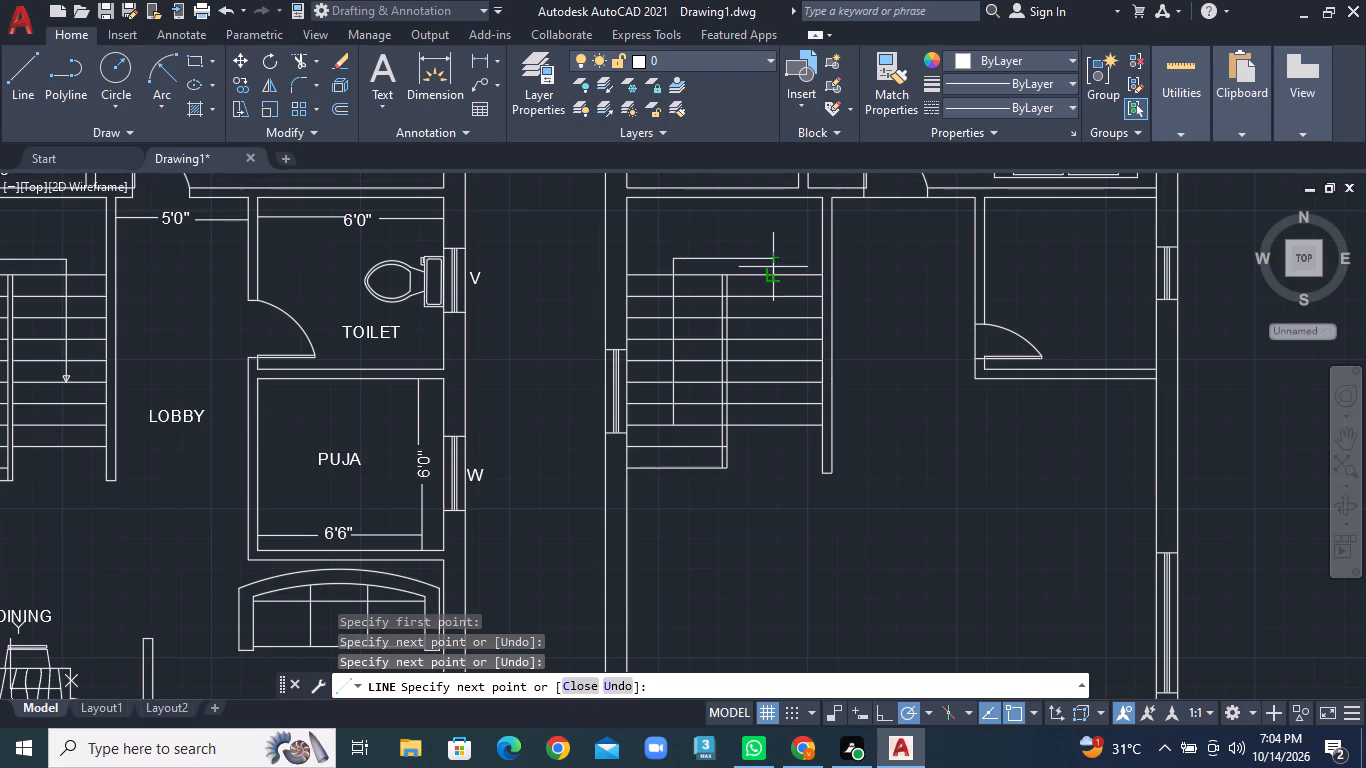
pyautogui.click(773, 379)
pyautogui.scroll(1, 773, 379)
pyautogui.rightClick(773, 379)
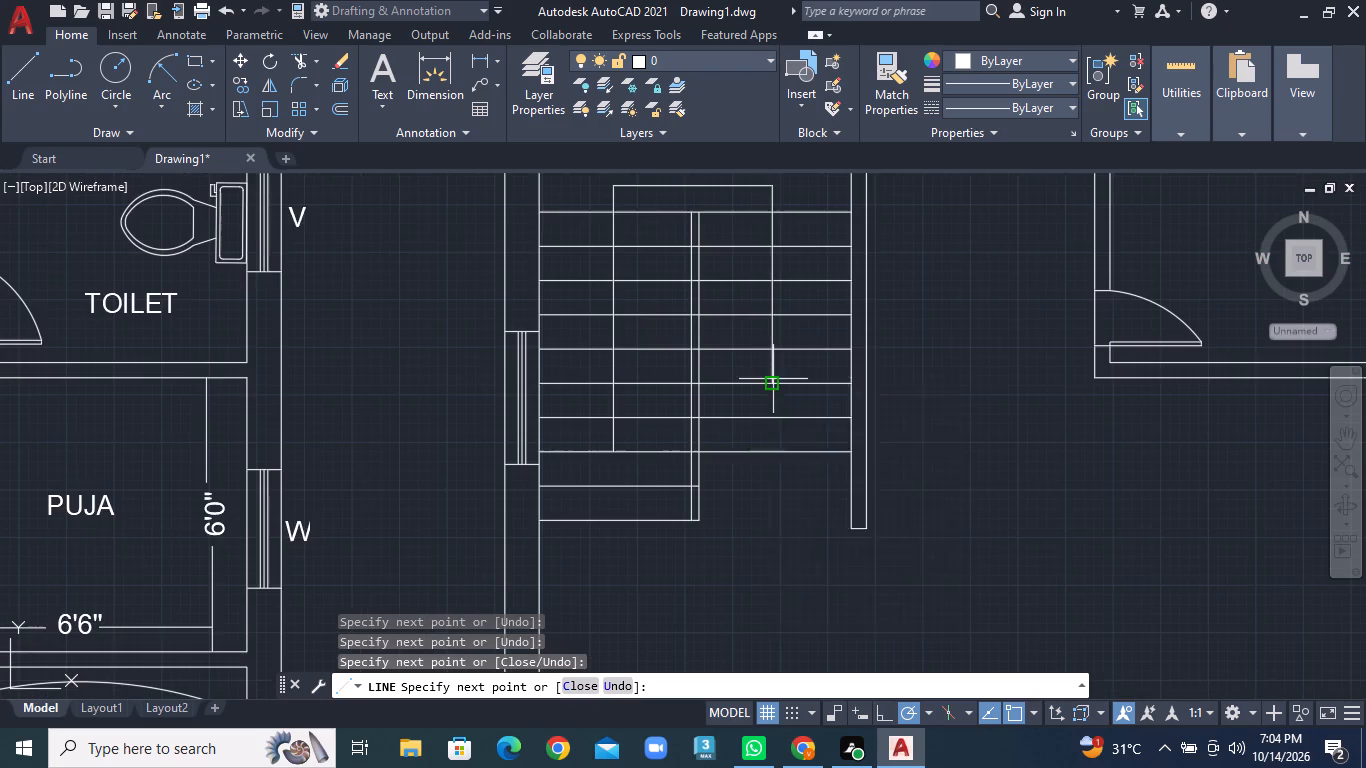
pyautogui.click(802, 399)
# Draw a small closed triangular arrowhead pointing down at the lower end of the stair direction line in the right flight.
pyautogui.click(26, 61)
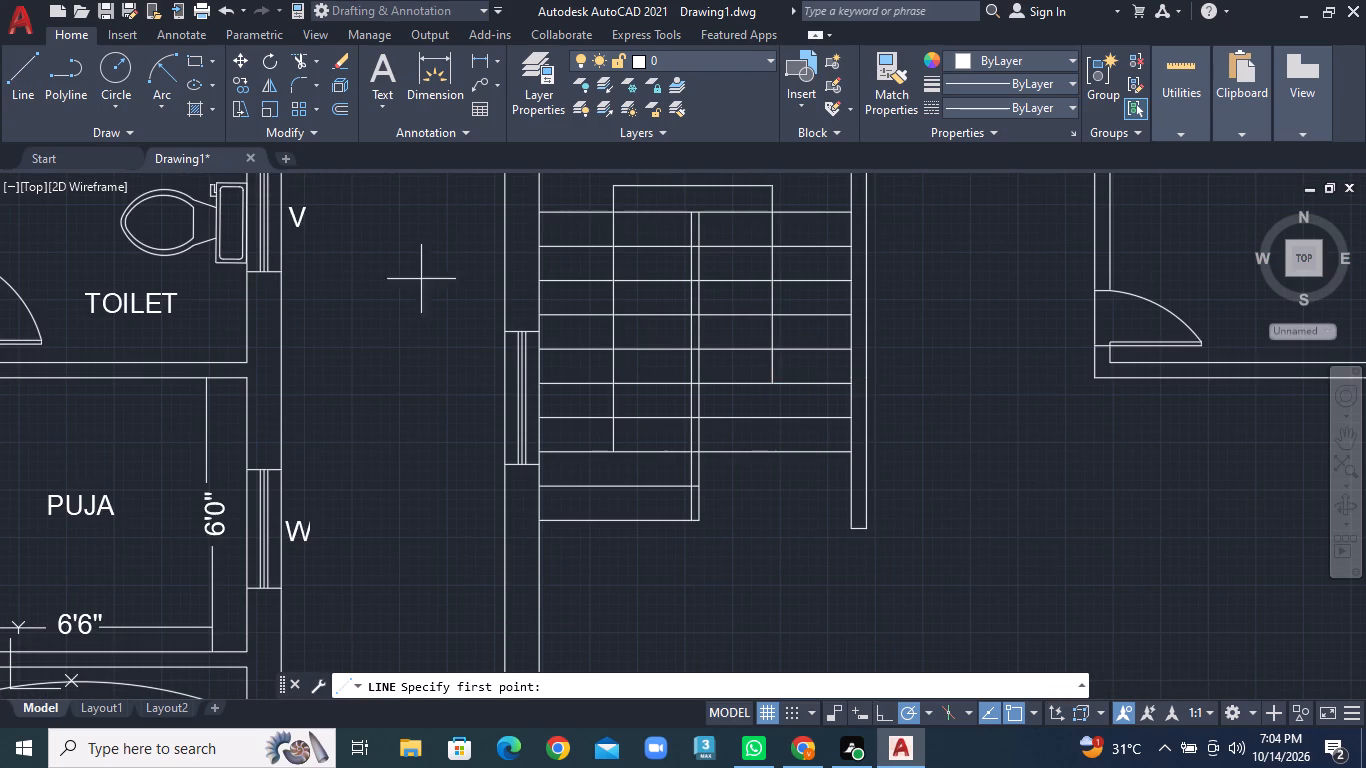
pyautogui.scroll(2, 759, 355)
pyautogui.click(785, 423)
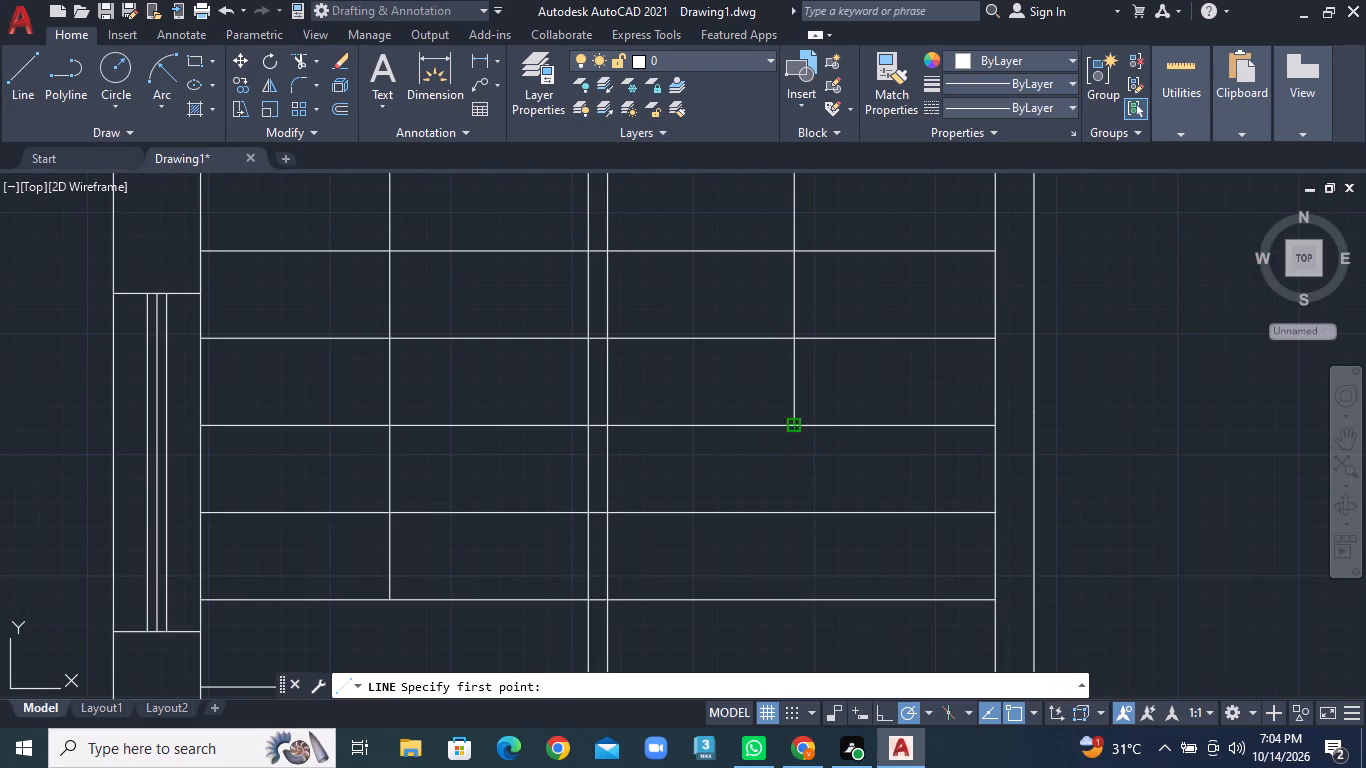
pyautogui.click(761, 383)
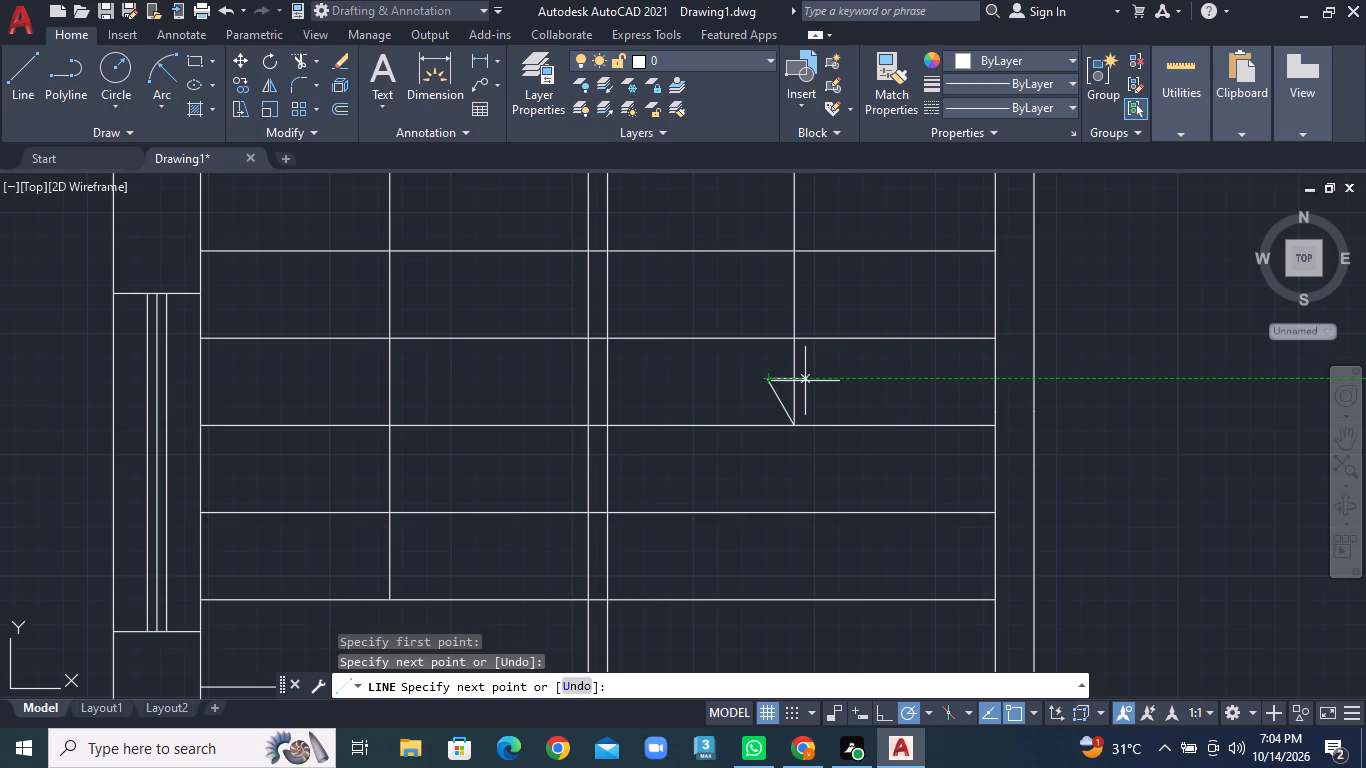
pyautogui.click(815, 381)
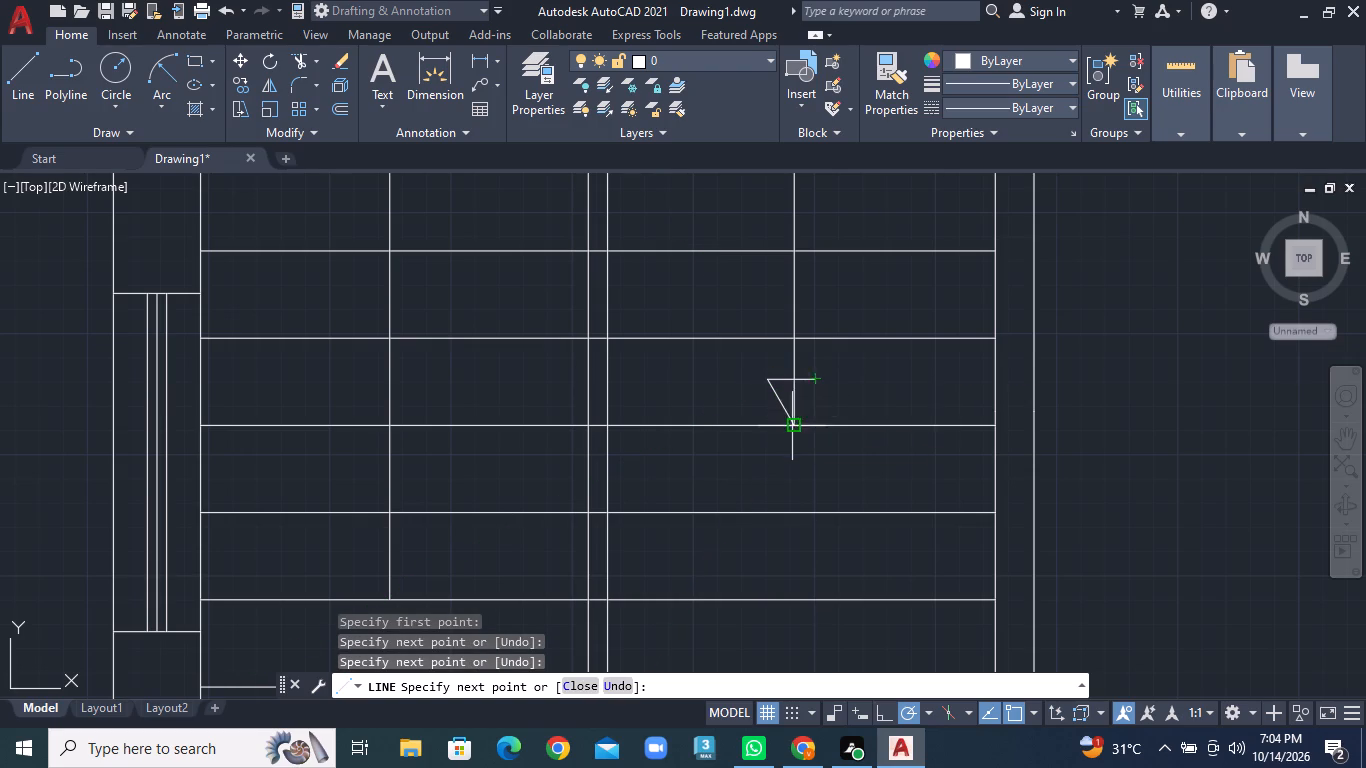
pyautogui.click(791, 430)
pyautogui.hotkey('ctrl', 'z')
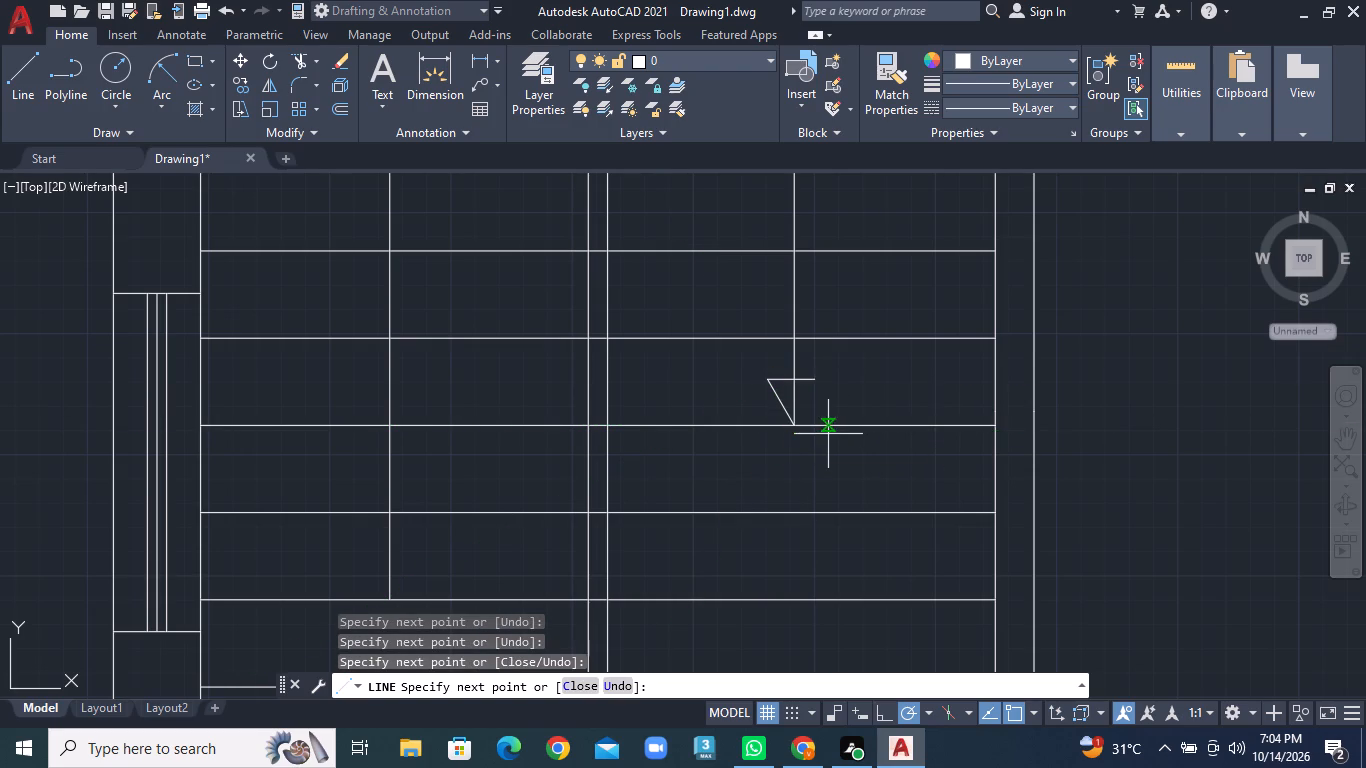
pyautogui.click(804, 433)
pyautogui.rightClick(804, 433)
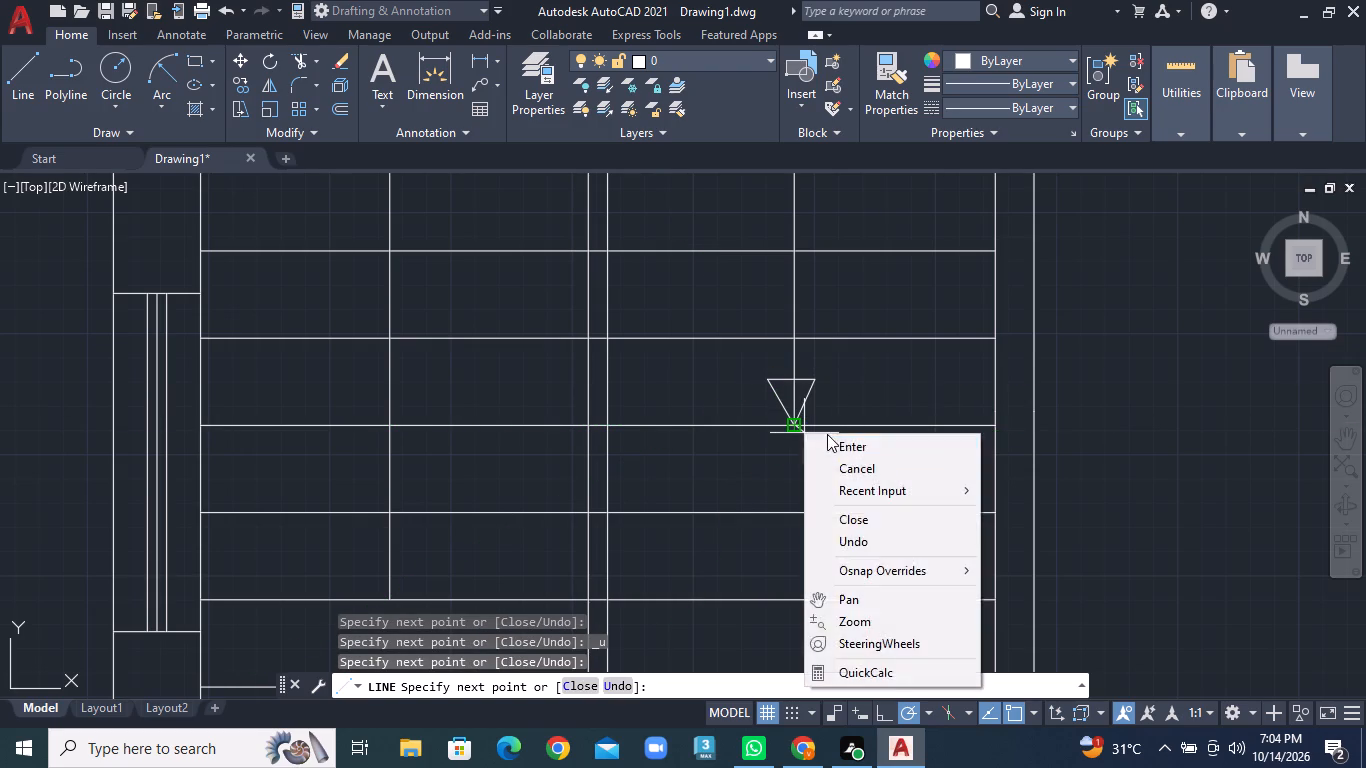
pyautogui.click(831, 438)
# Review both floor plans to compare the second plan's rooms and furniture with the first.
pyautogui.scroll(-3, 889, 454)
pyautogui.moveTo(948, 474); pyautogui.dragTo(832, 430, button='middle')
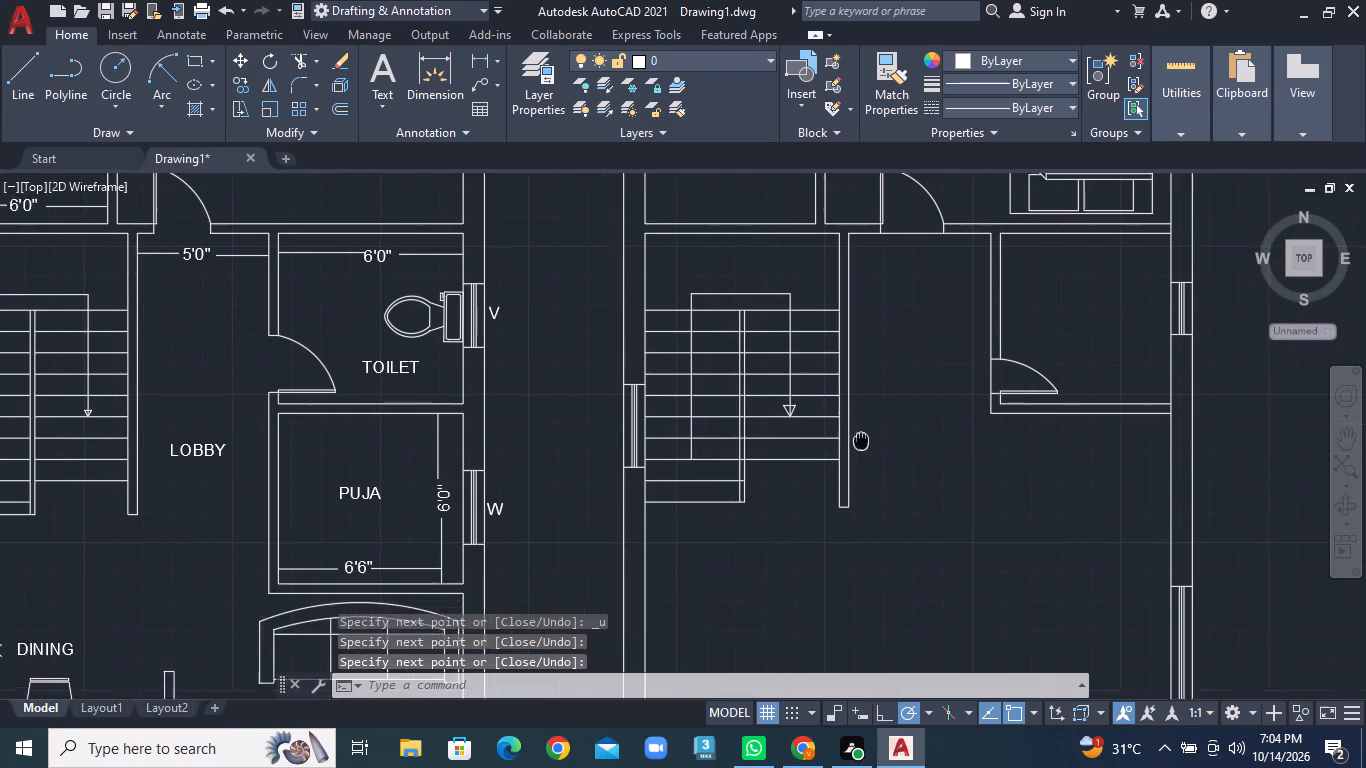
pyautogui.moveTo(832, 430); pyautogui.dragTo(769, 412, button='middle')
pyautogui.scroll(-1, 795, 389)
pyautogui.moveTo(759, 317); pyautogui.dragTo(703, 578, button='middle')
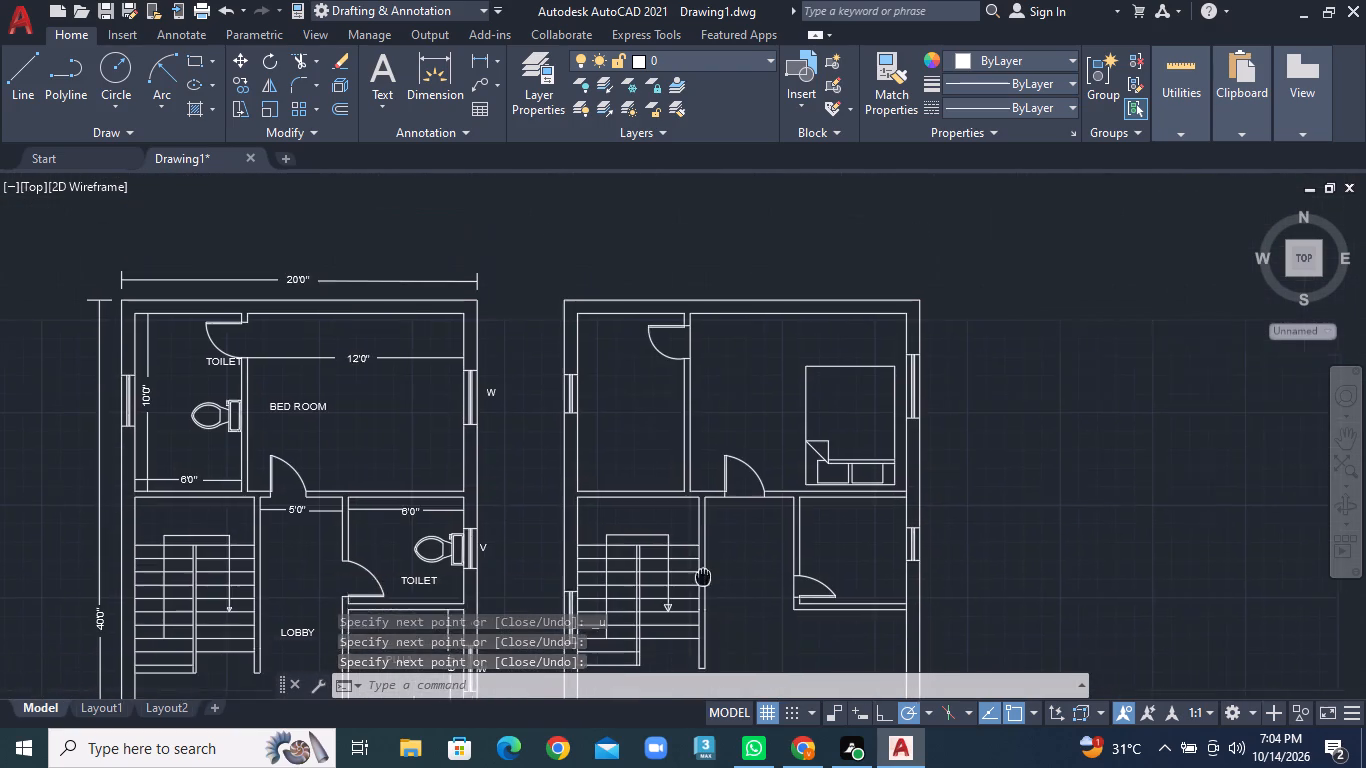
pyautogui.scroll(-1, 666, 386)
pyautogui.scroll(1, 688, 399)
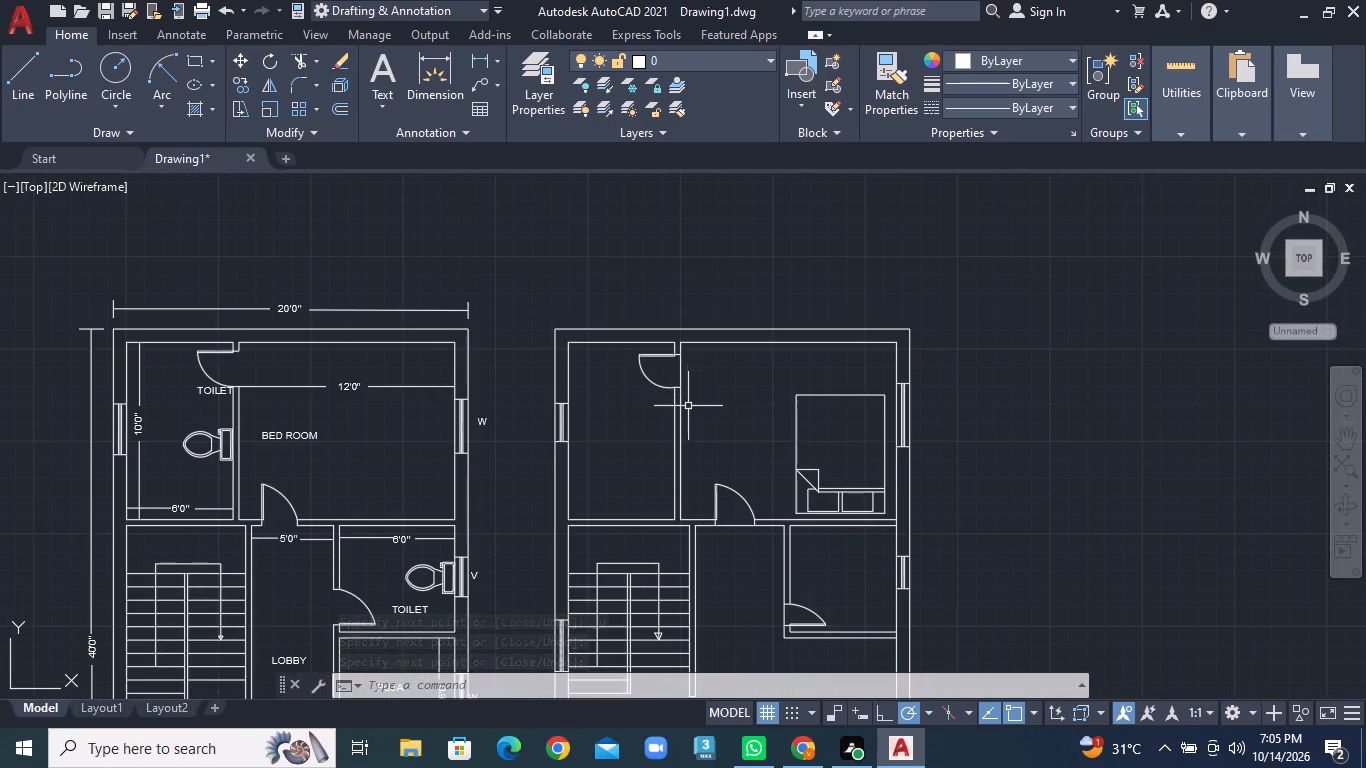
pyautogui.scroll(-1, 688, 406)
pyautogui.moveTo(744, 516); pyautogui.dragTo(740, 312, button='middle')
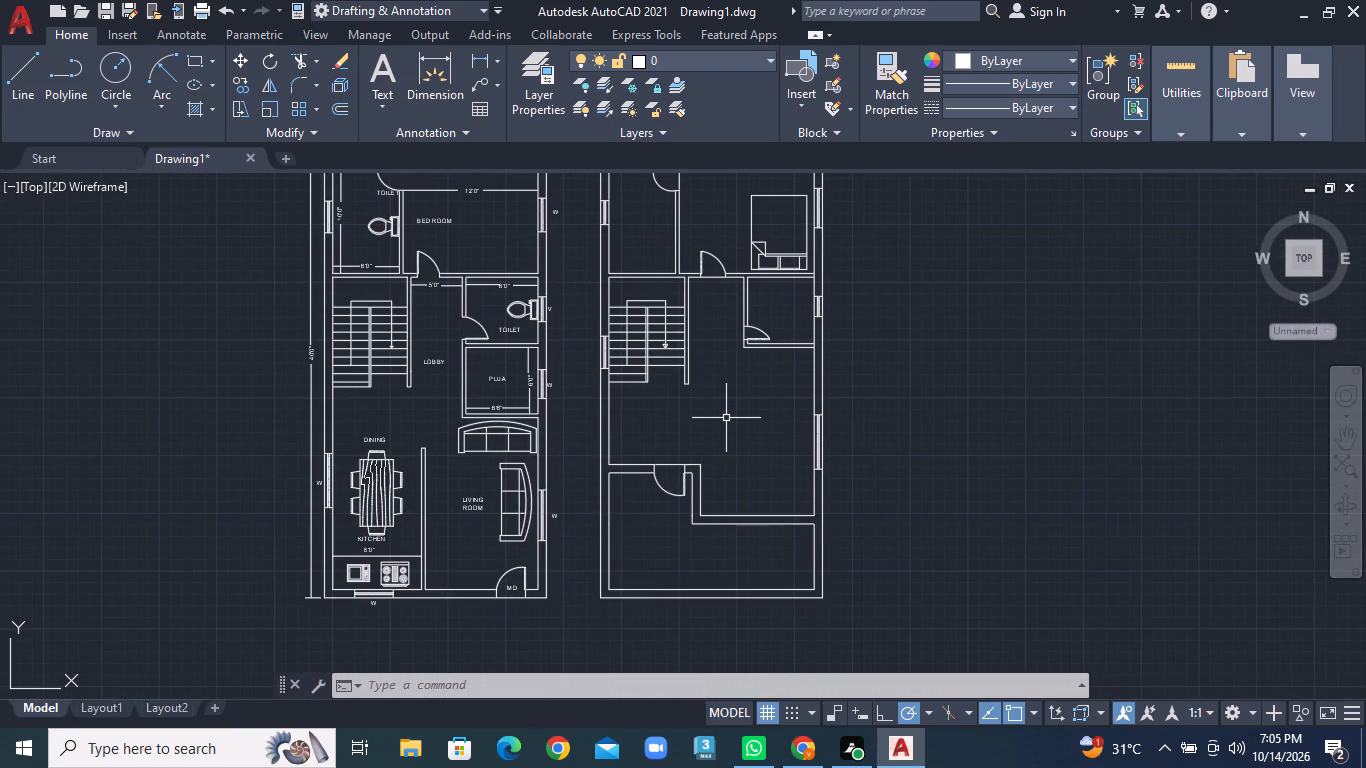
pyautogui.moveTo(730, 315); pyautogui.dragTo(710, 377, button='middle')
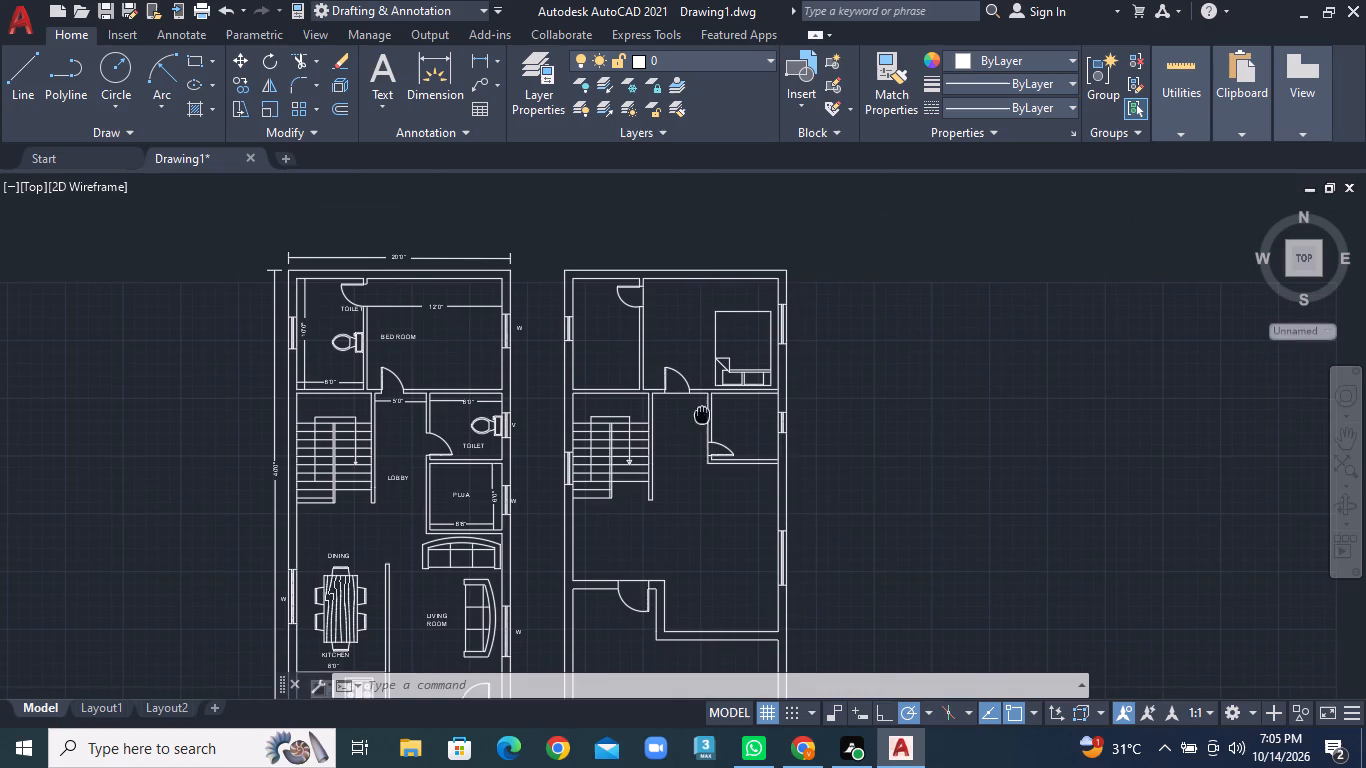
pyautogui.moveTo(710, 377); pyautogui.dragTo(689, 309, button='middle')
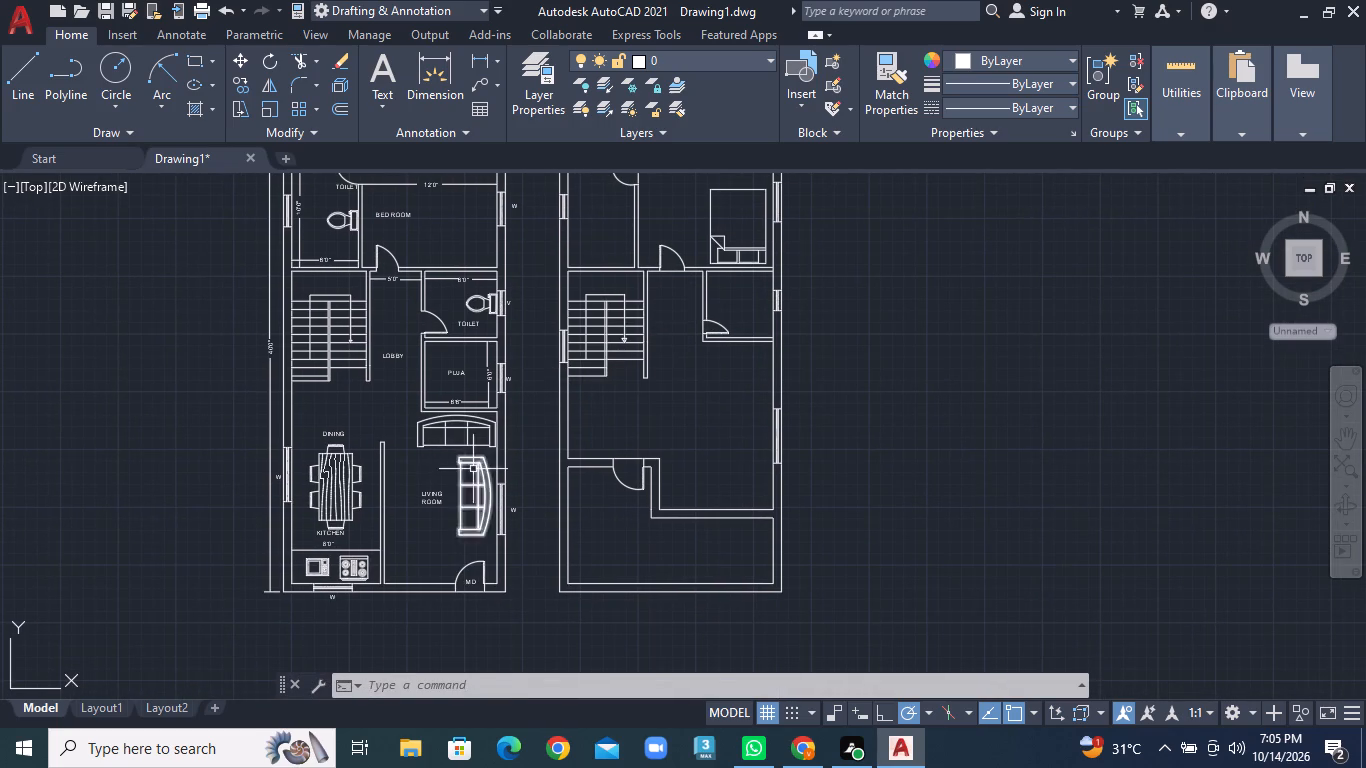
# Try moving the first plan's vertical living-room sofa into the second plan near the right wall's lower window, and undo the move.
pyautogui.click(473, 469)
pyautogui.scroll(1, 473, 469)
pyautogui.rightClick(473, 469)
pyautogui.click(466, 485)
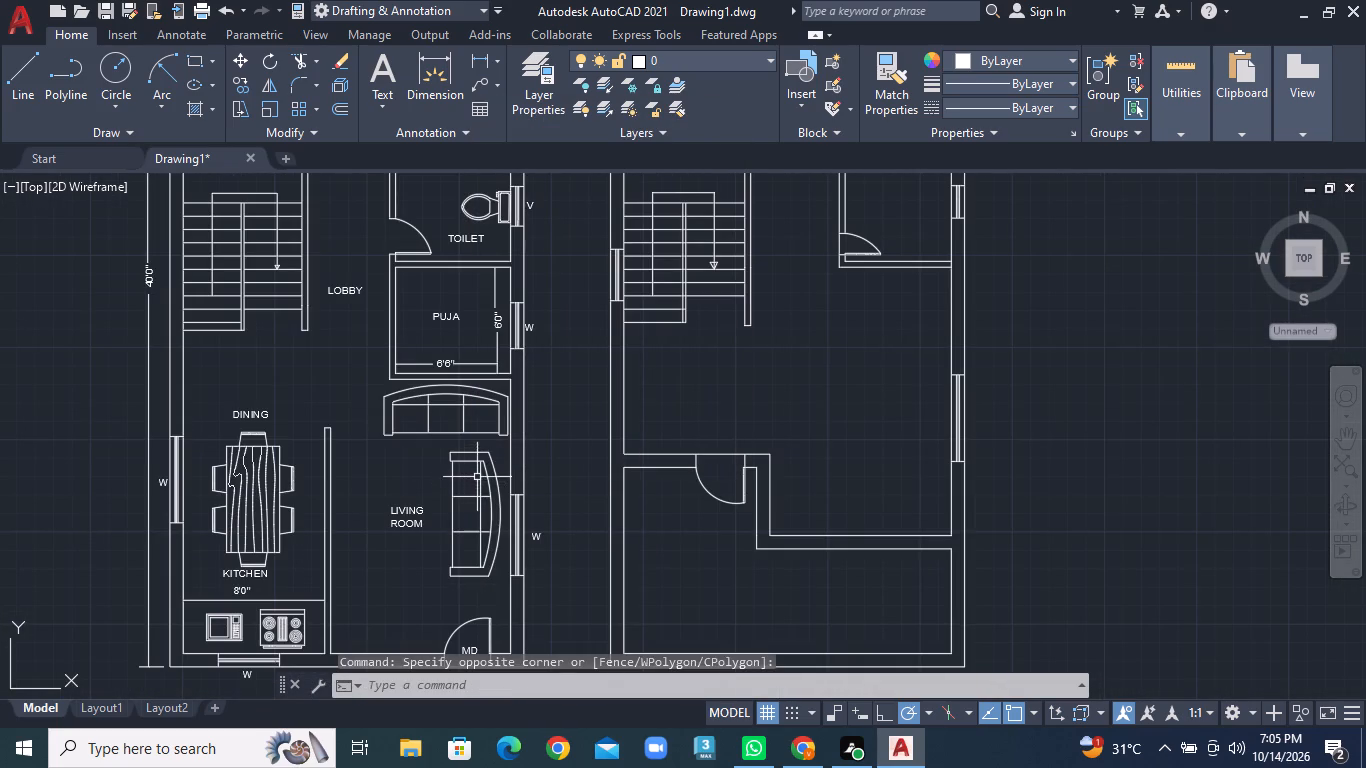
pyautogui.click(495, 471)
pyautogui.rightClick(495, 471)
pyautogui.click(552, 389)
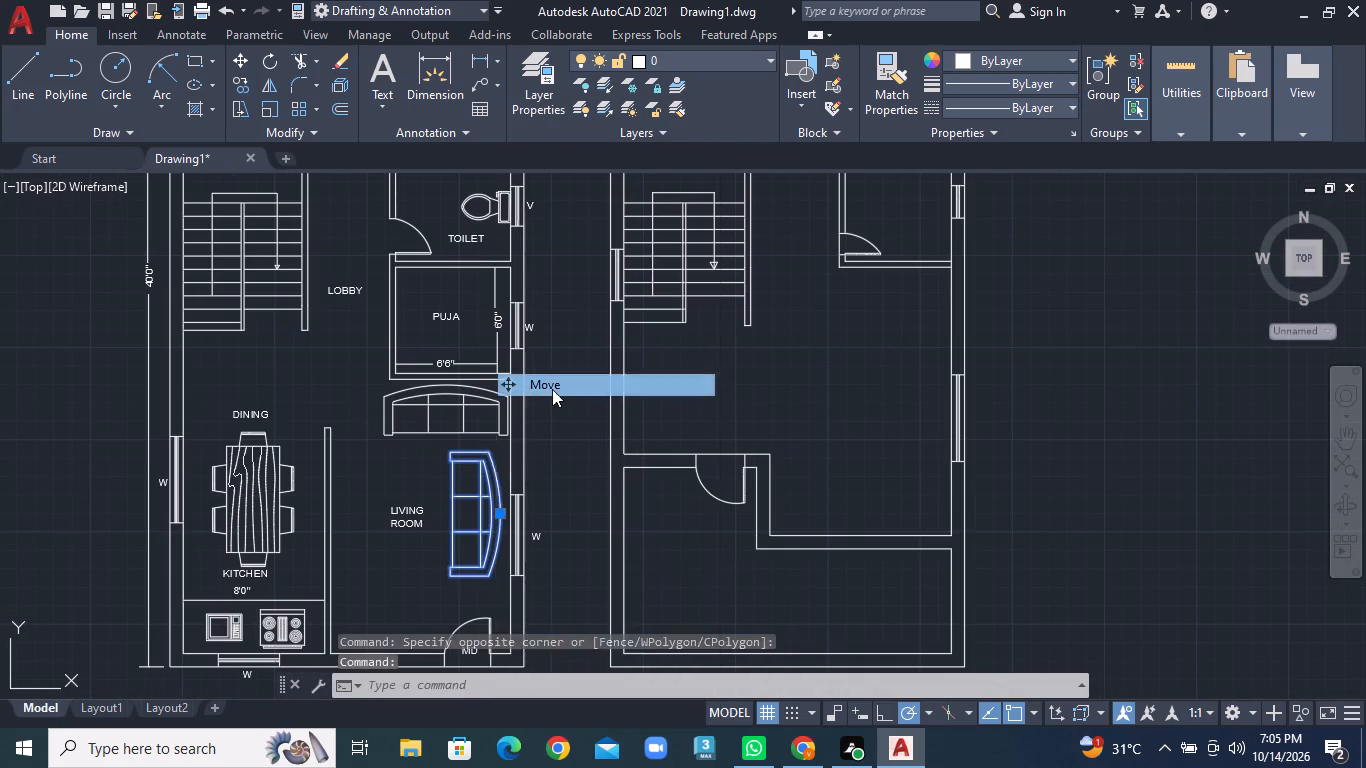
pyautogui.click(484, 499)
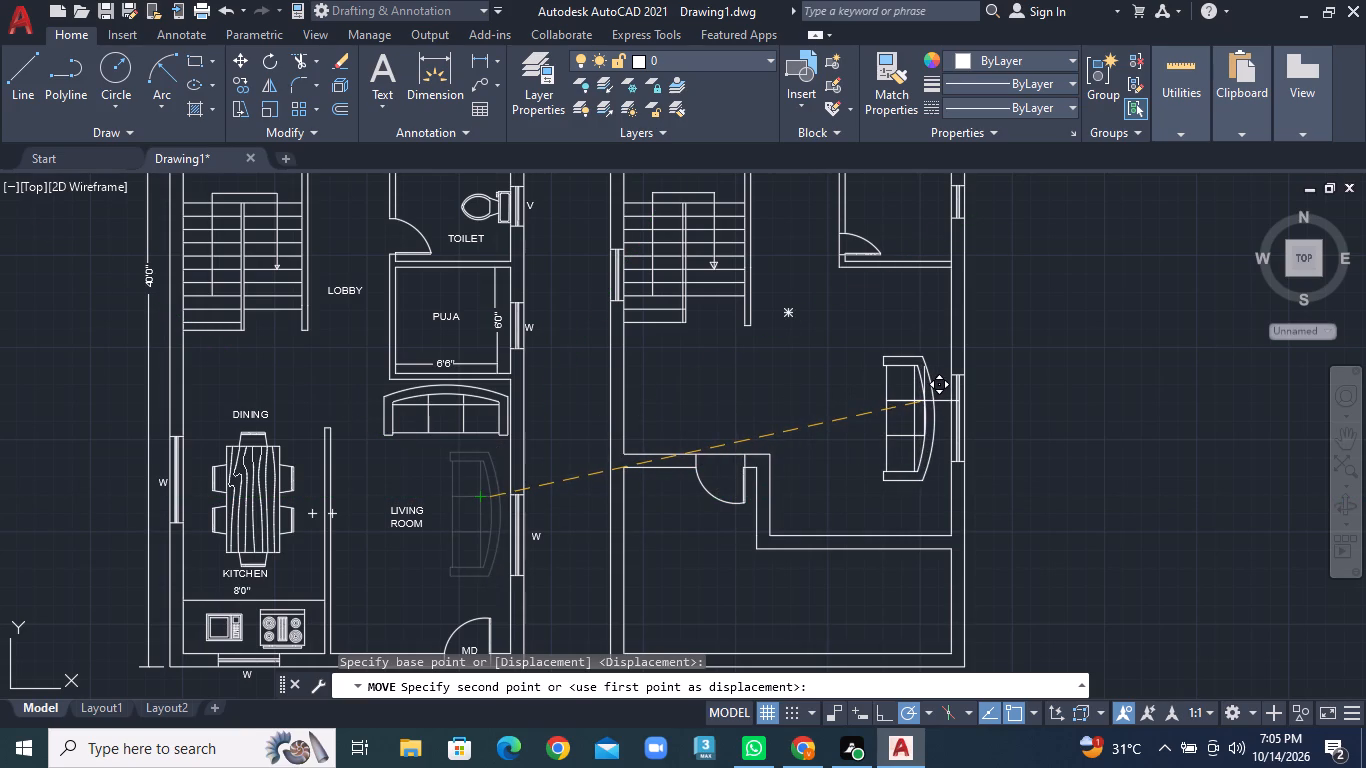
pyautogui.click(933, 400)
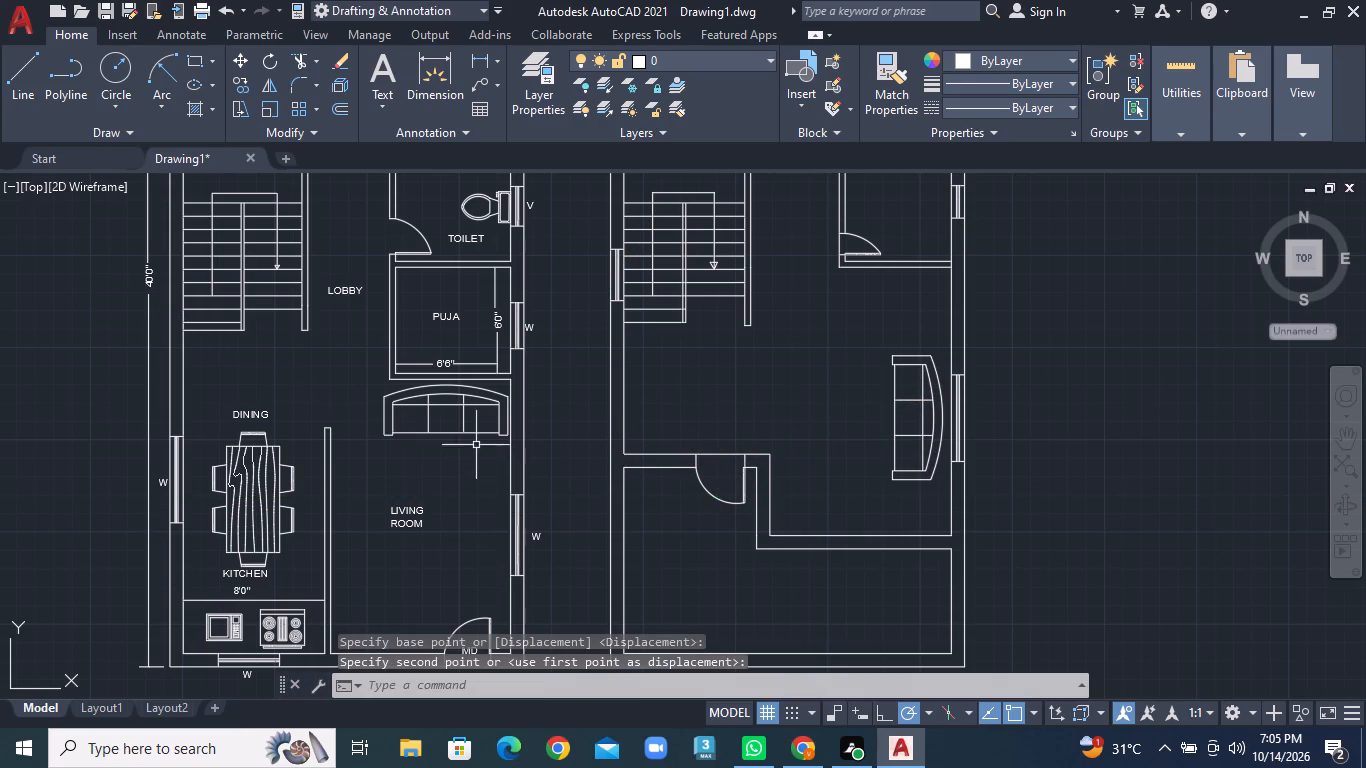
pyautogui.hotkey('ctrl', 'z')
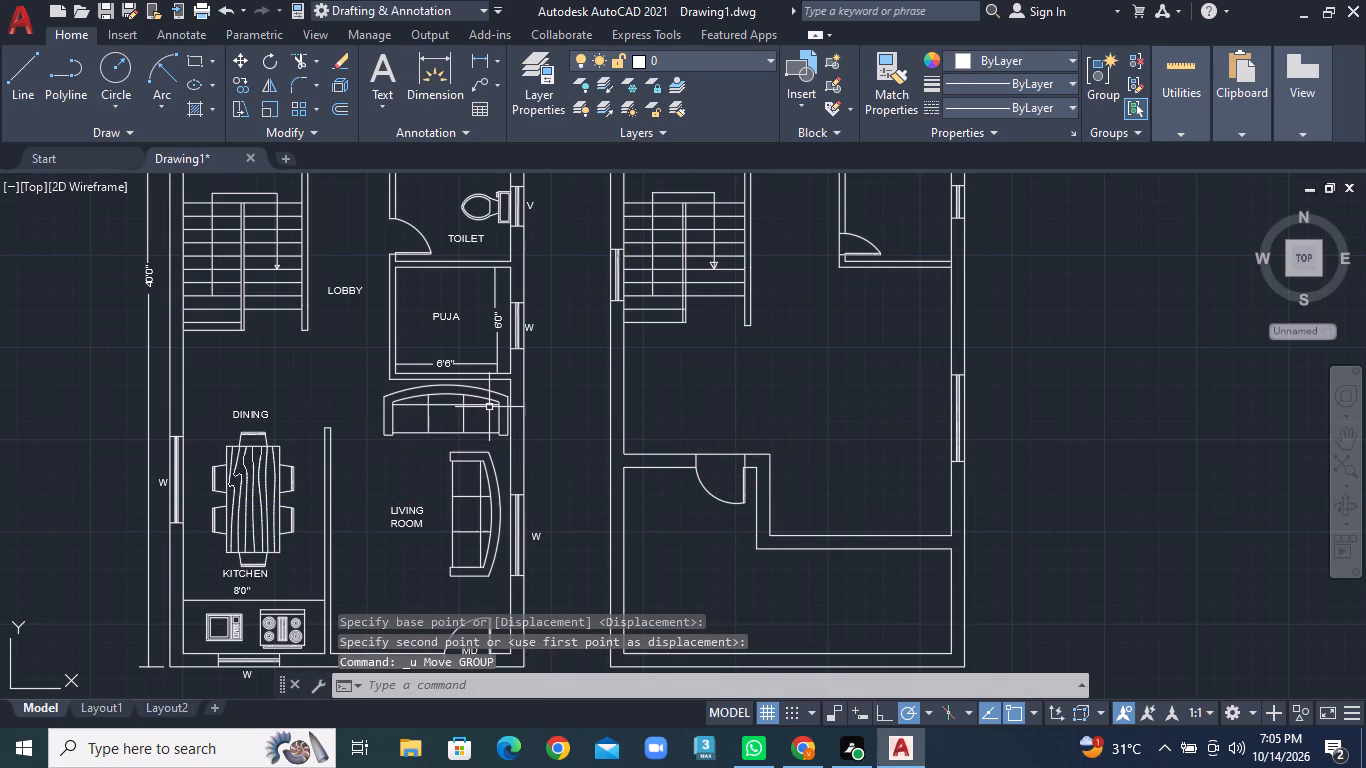
# Copy the first plan's vertical living-room sofa into the second plan, beside the lower window in the right wall.
pyautogui.click(491, 480)
pyautogui.rightClick(490, 480)
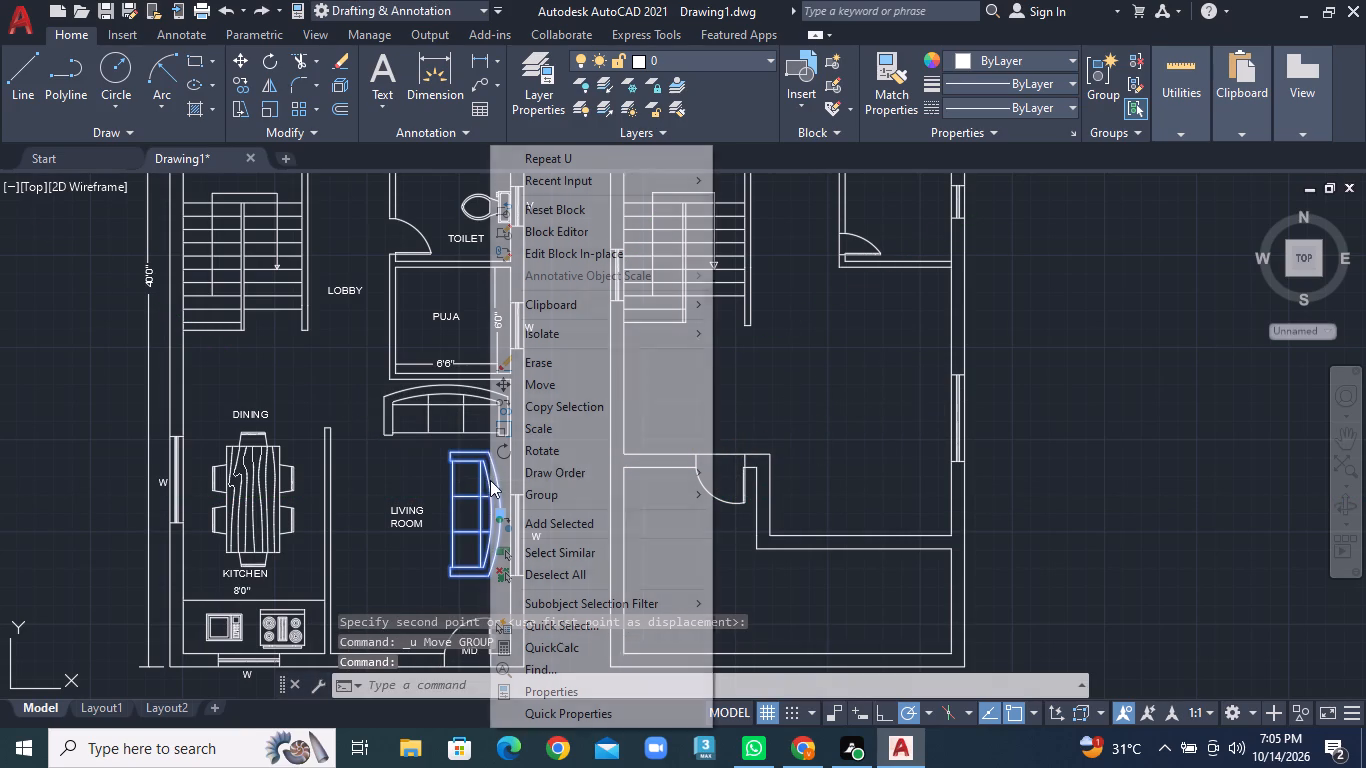
pyautogui.click(536, 411)
pyautogui.click(493, 484)
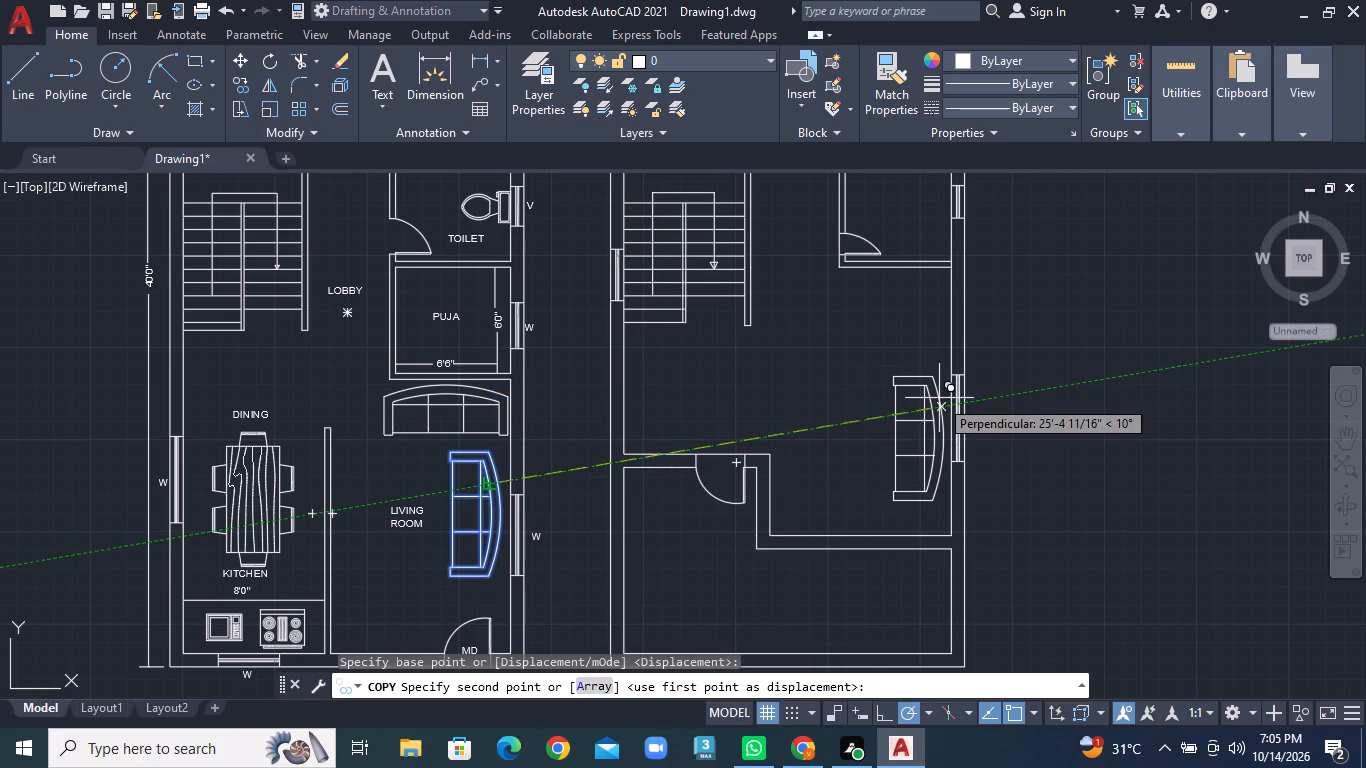
pyautogui.tripleClick(940, 398)
pyautogui.press('Escape')
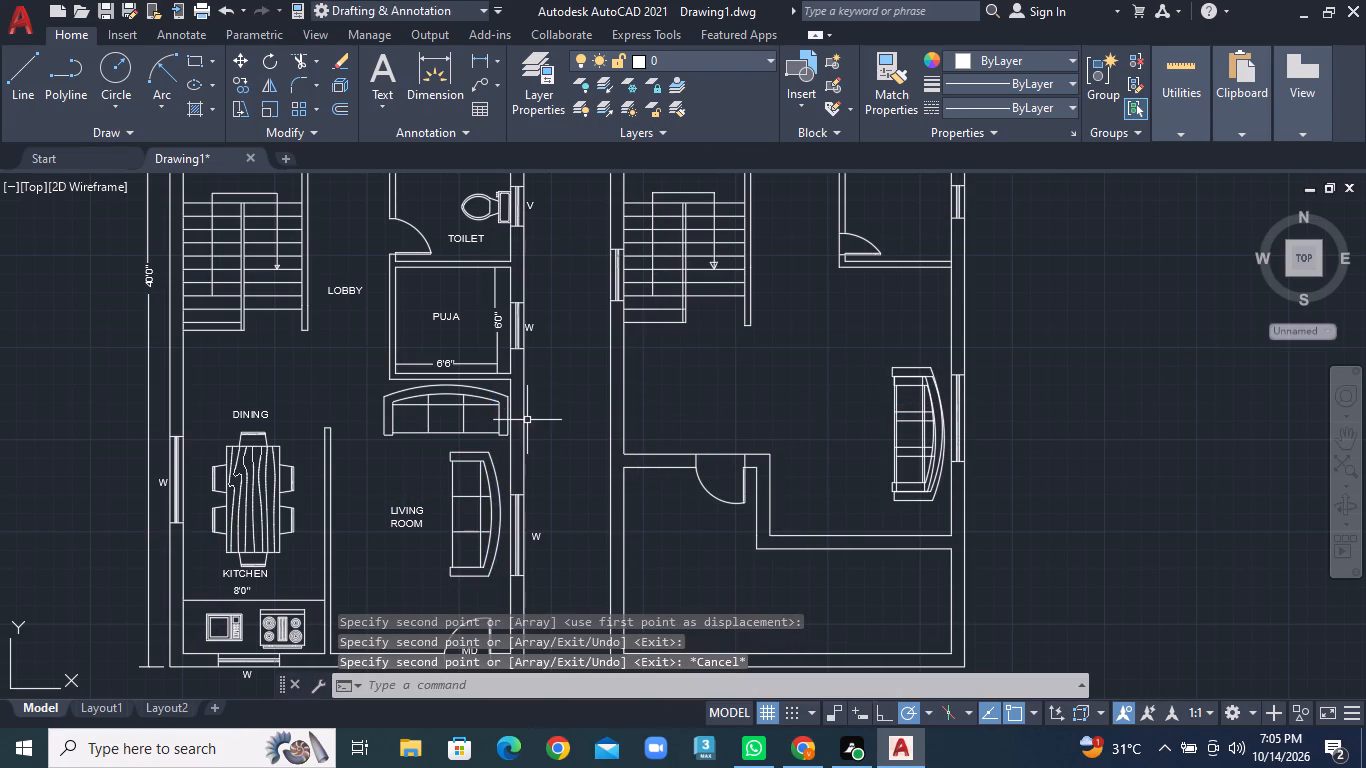
# Copy the first plan's horizontal living-room sofa into the second plan, just above the copied vertical sofa.
pyautogui.click(501, 416)
pyautogui.rightClick(501, 416)
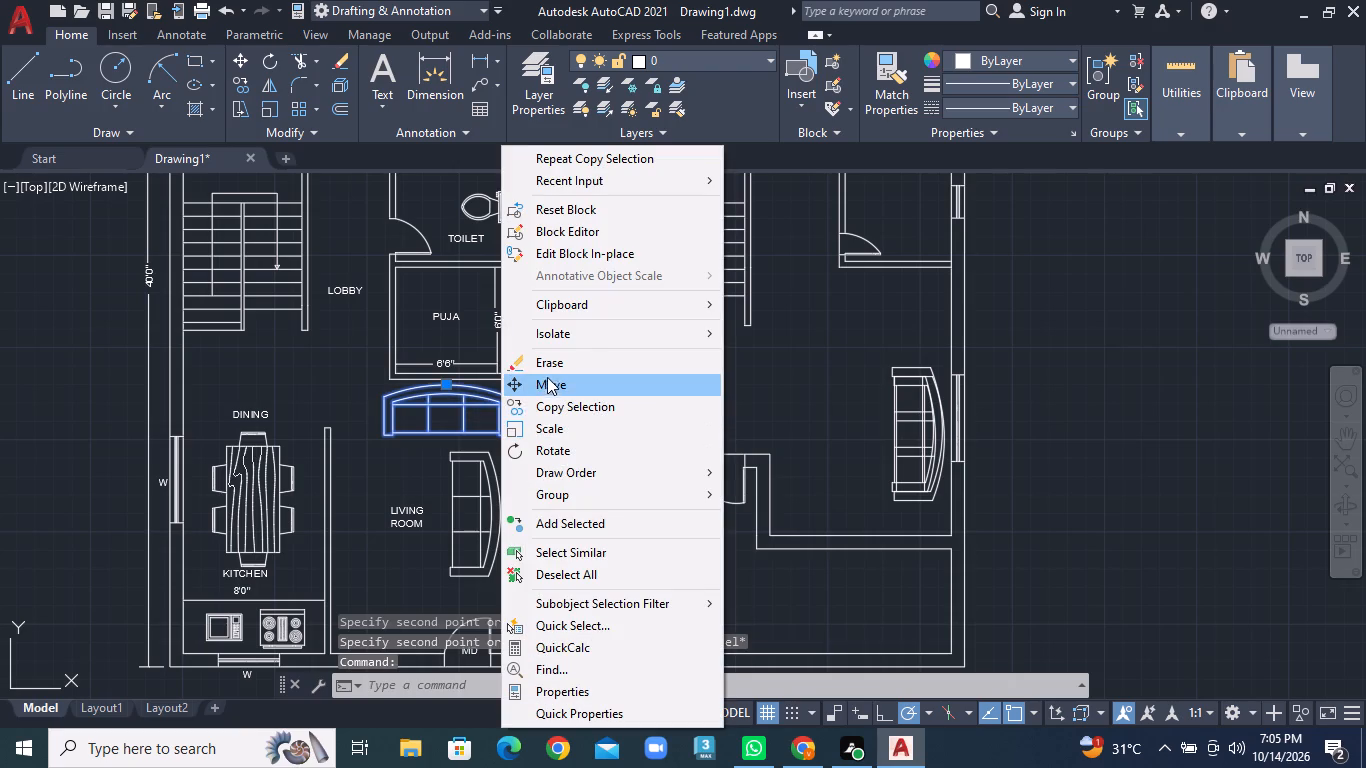
pyautogui.click(551, 405)
pyautogui.click(472, 411)
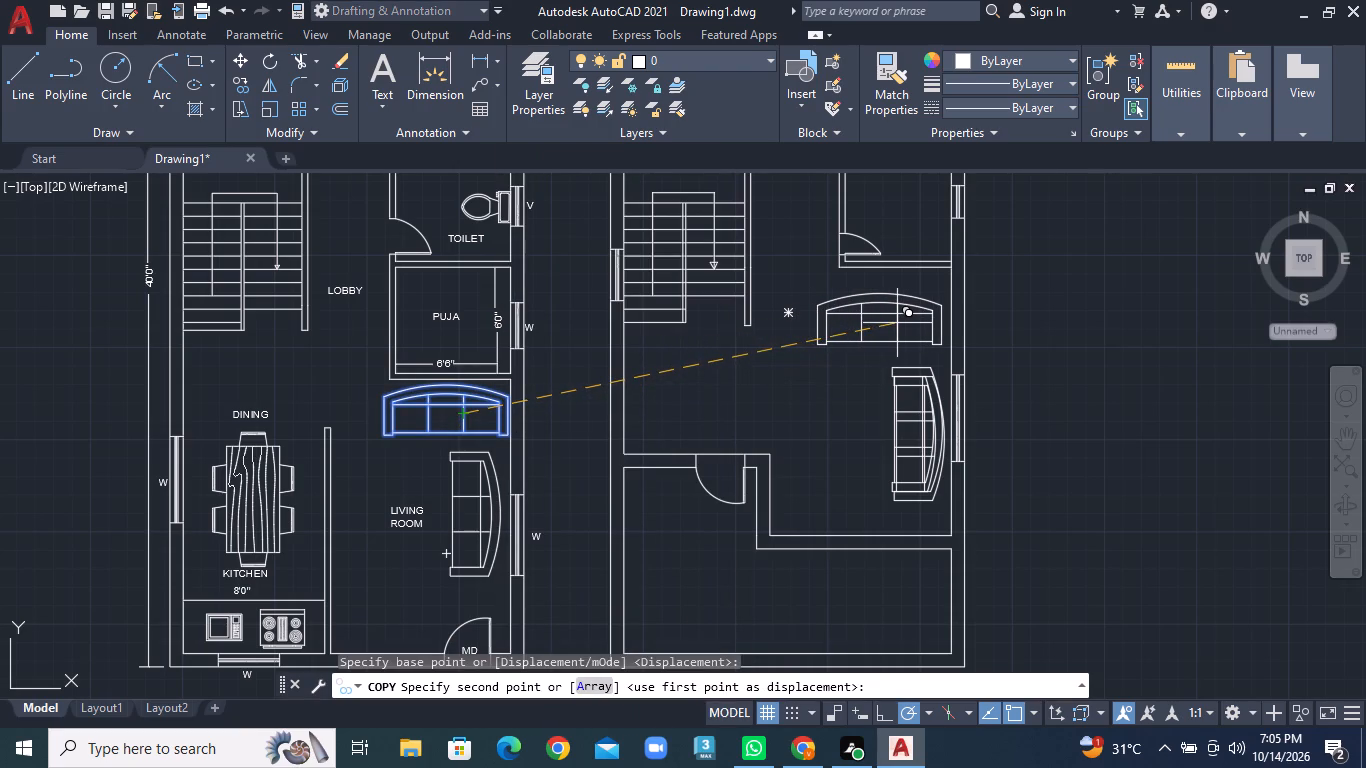
pyautogui.click(897, 323)
pyautogui.scroll(-2, 814, 354)
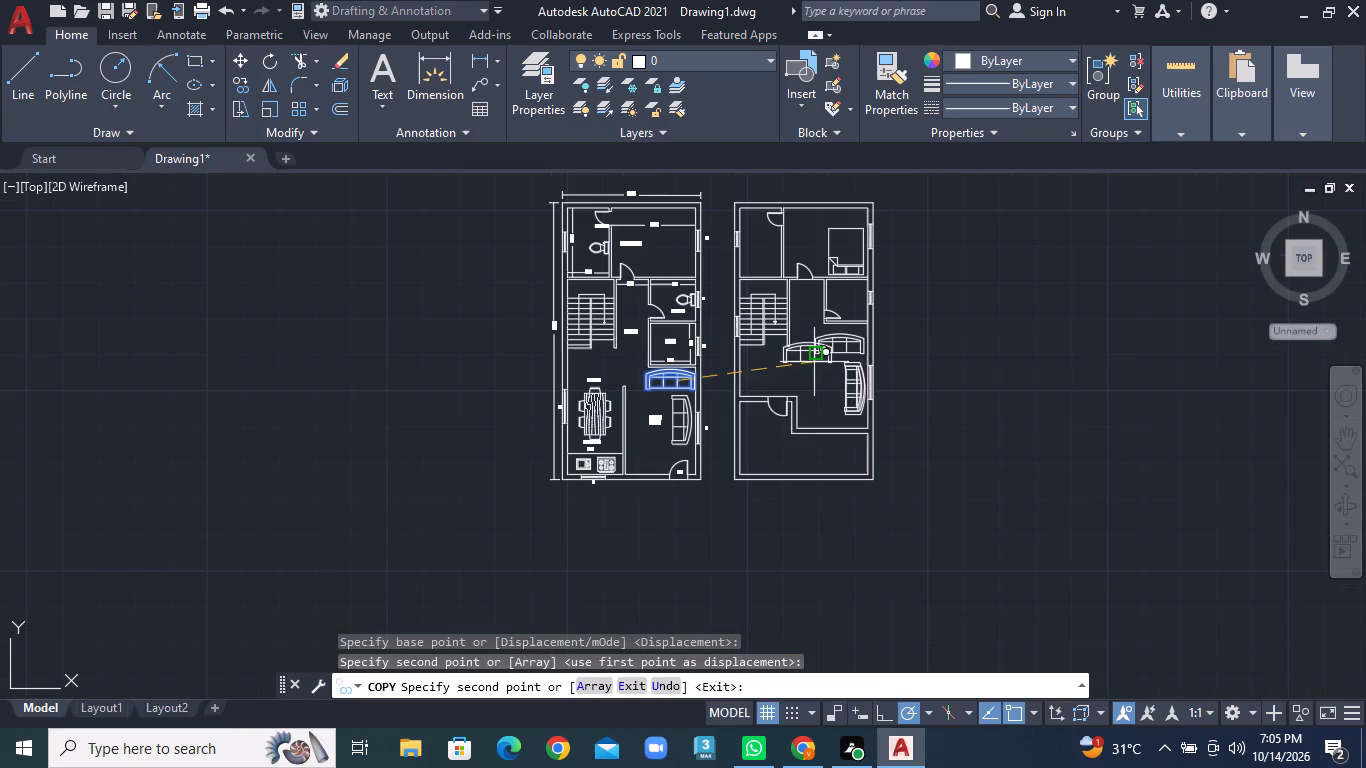
pyautogui.press('Escape')
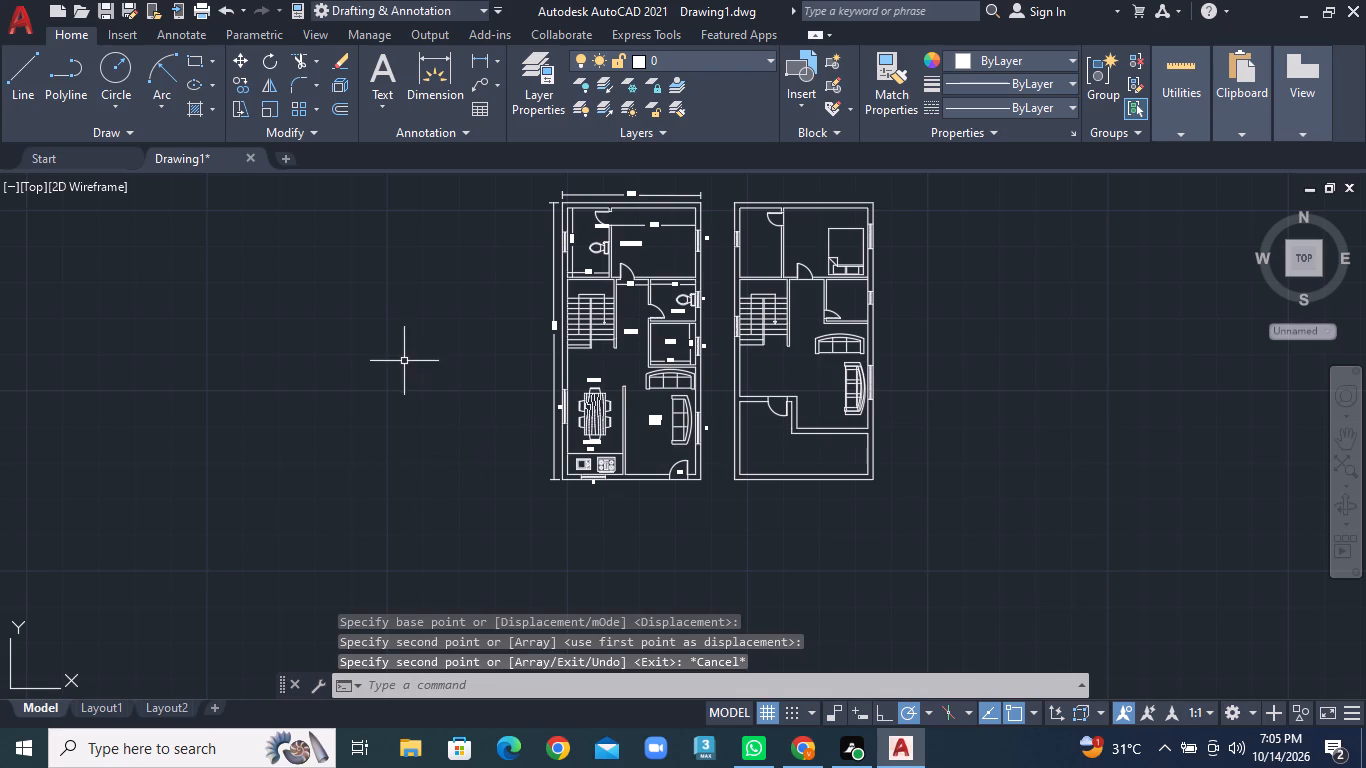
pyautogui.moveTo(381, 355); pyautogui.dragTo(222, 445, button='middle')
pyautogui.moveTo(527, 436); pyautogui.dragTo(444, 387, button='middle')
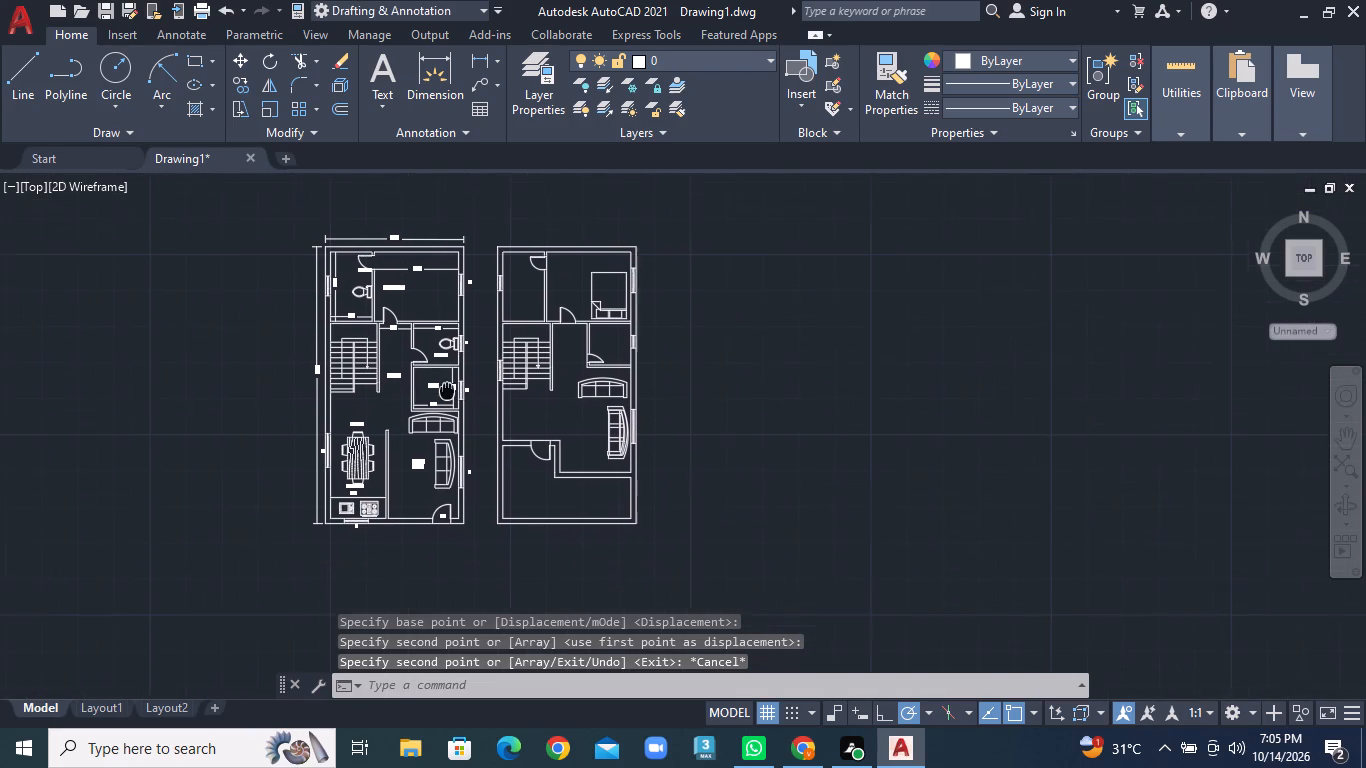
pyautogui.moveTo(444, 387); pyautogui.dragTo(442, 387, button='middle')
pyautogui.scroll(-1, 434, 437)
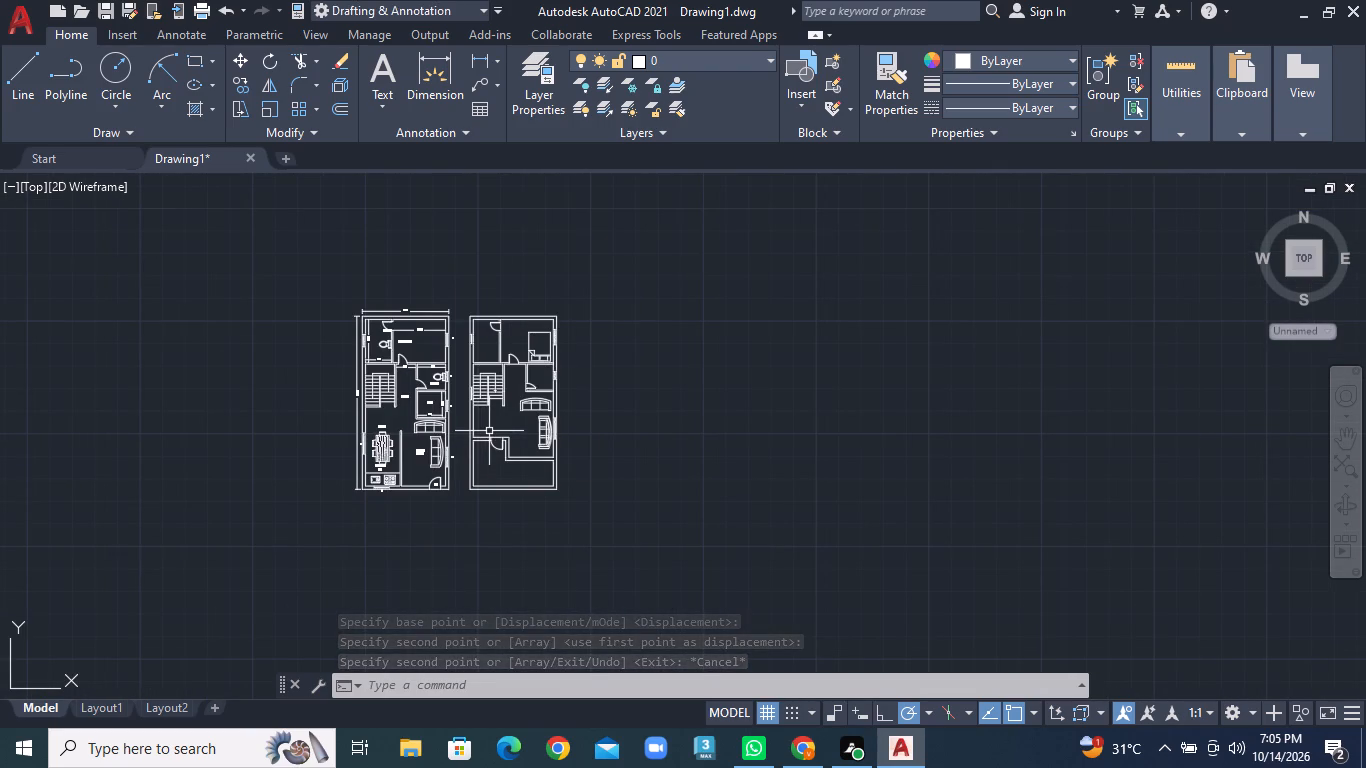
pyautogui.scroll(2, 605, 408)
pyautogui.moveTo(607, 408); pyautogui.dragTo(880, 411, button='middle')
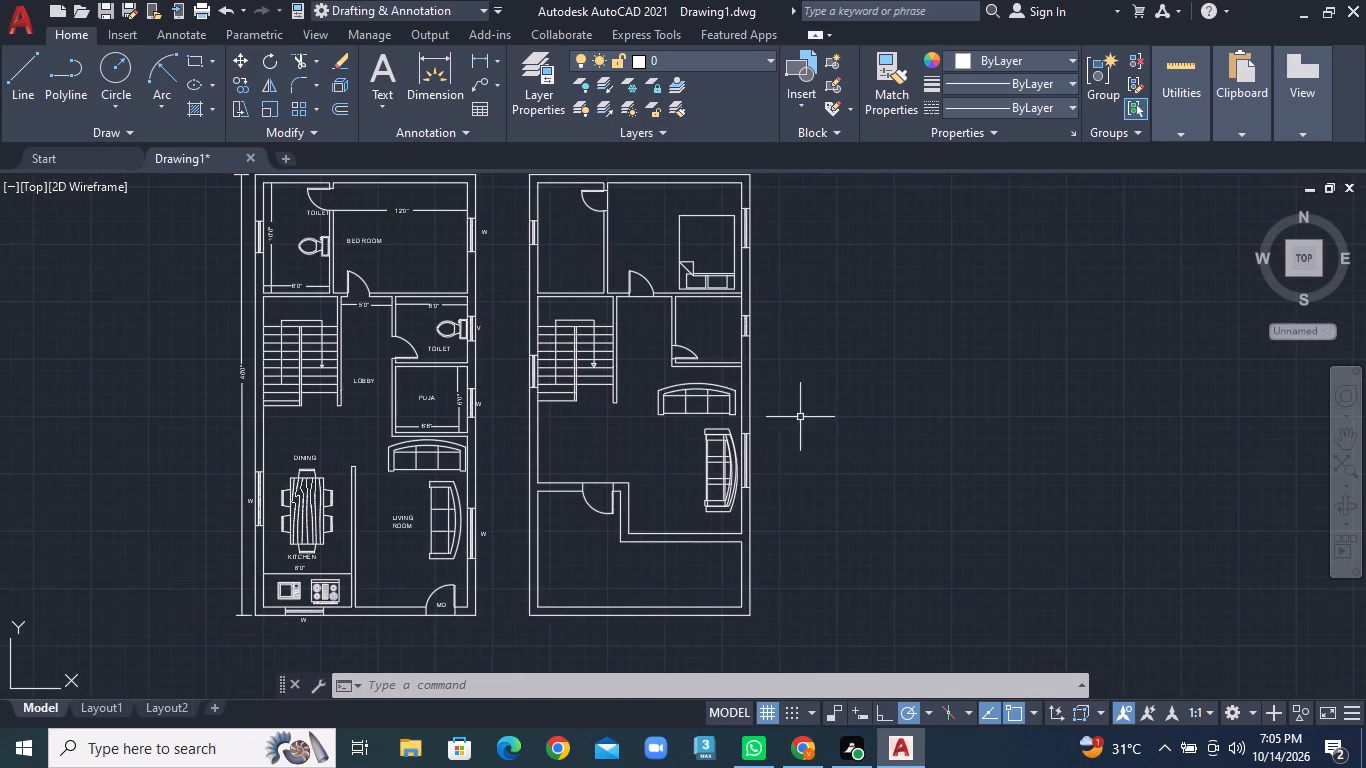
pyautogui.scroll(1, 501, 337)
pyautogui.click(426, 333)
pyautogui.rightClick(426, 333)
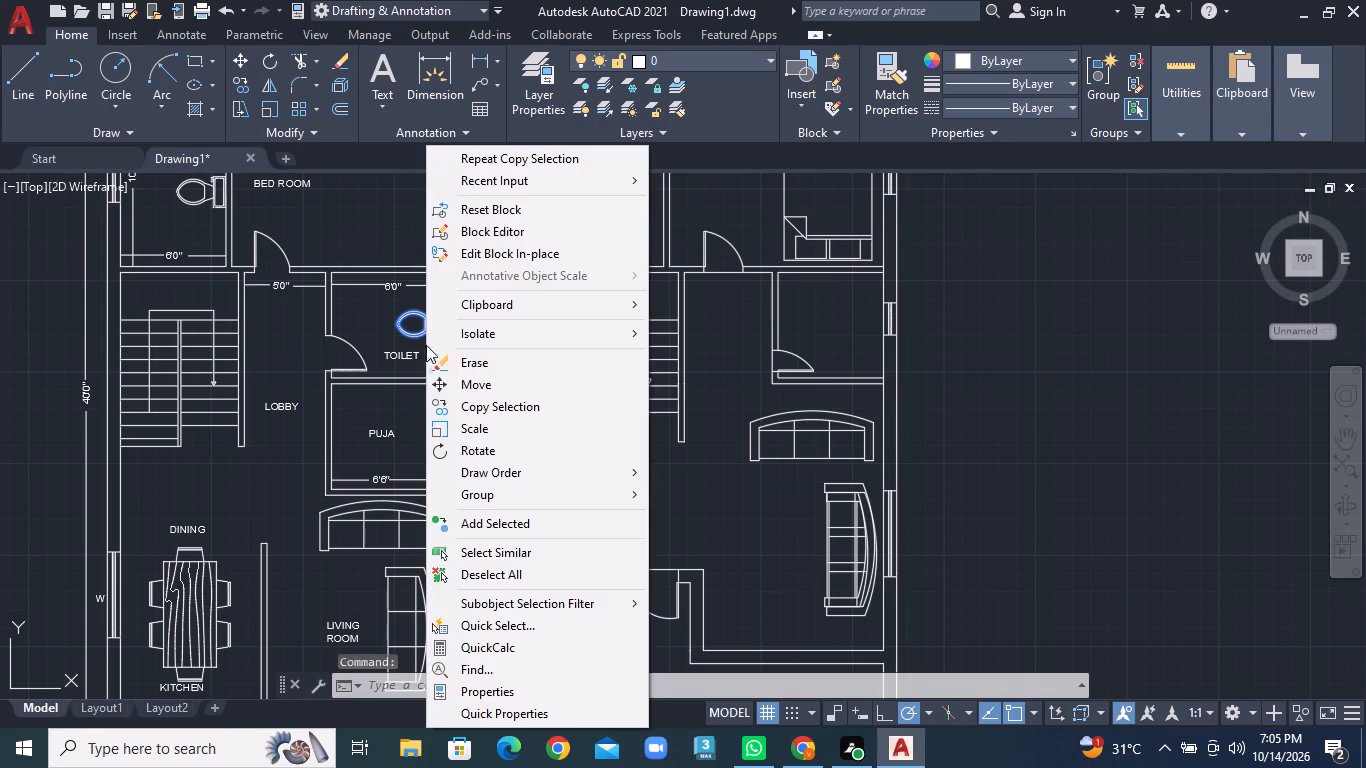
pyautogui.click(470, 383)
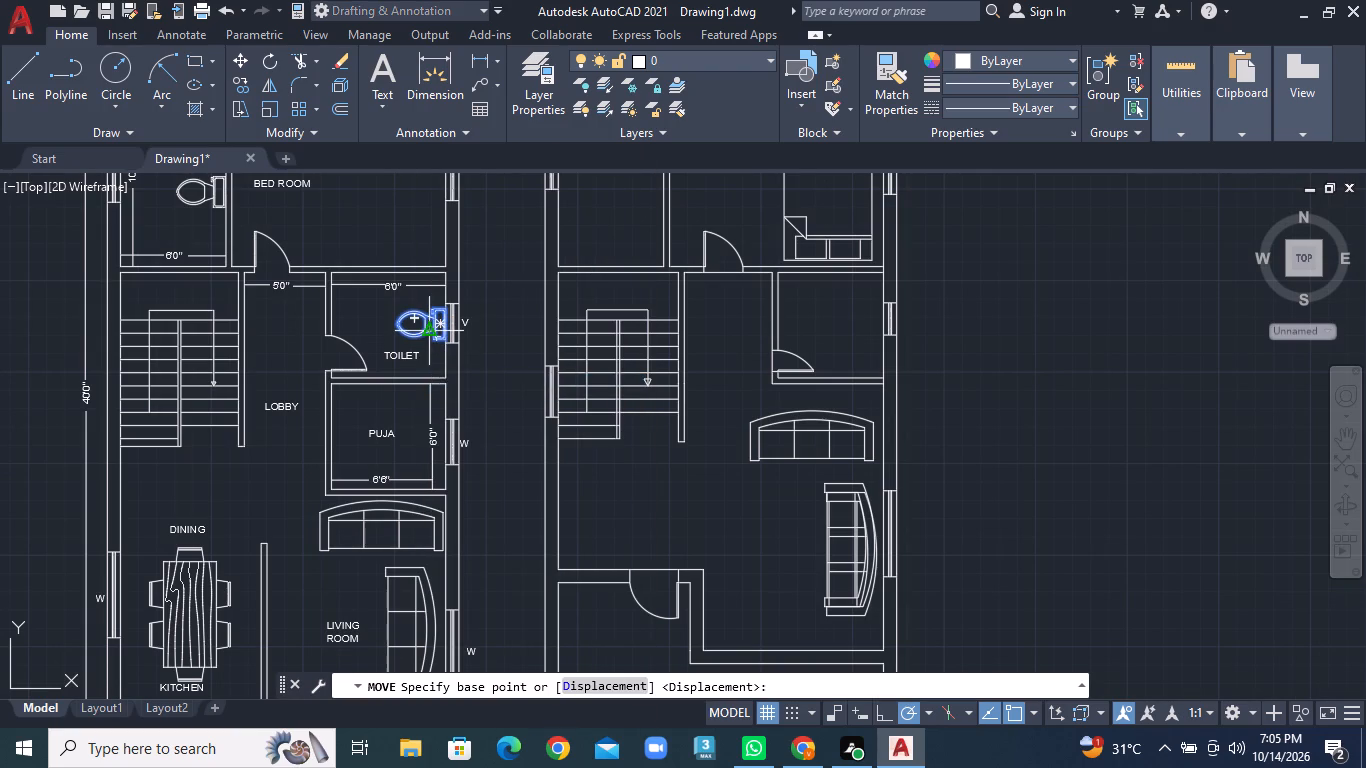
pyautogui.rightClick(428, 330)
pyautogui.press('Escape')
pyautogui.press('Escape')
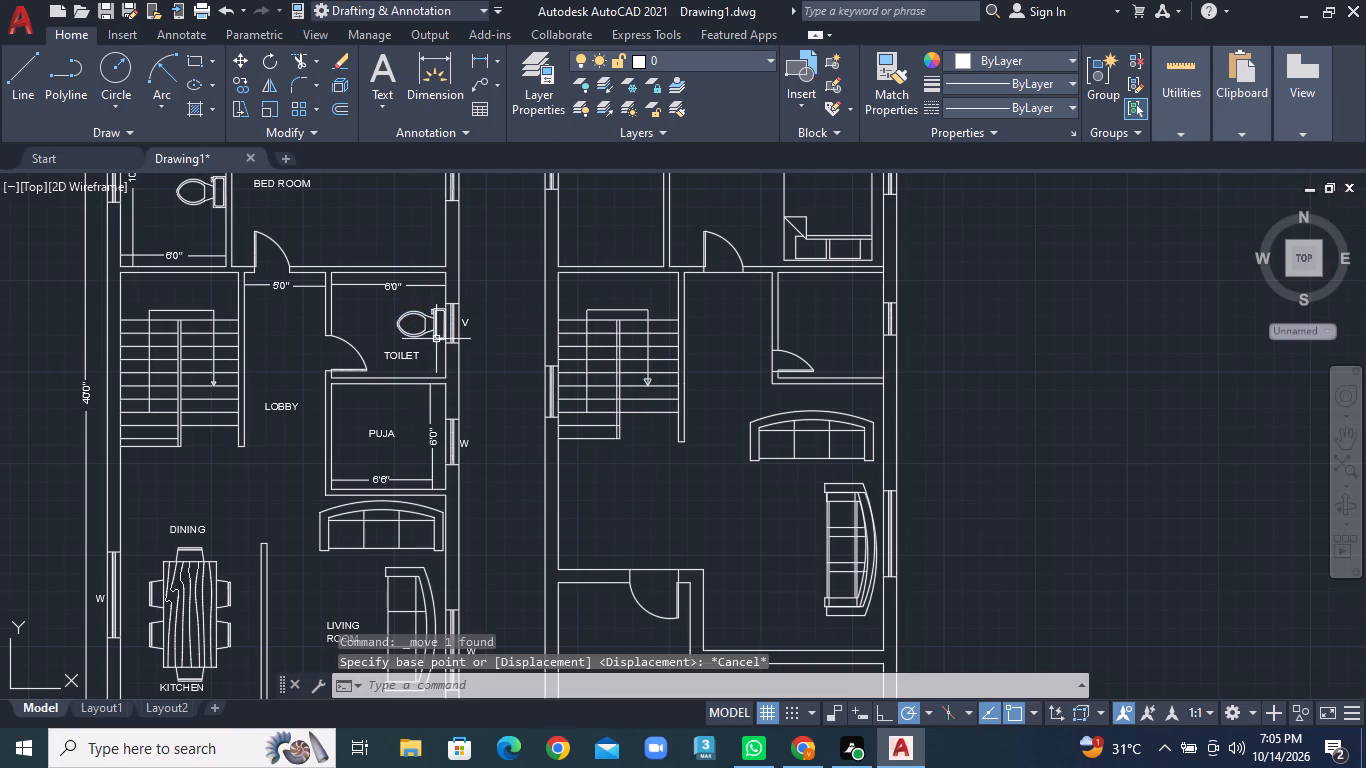
# Copy the WC fixture from the first plan's lobby-side toilet into the second plan's matching toilet, against the right wall's window.
pyautogui.click(429, 331)
pyautogui.rightClick(429, 331)
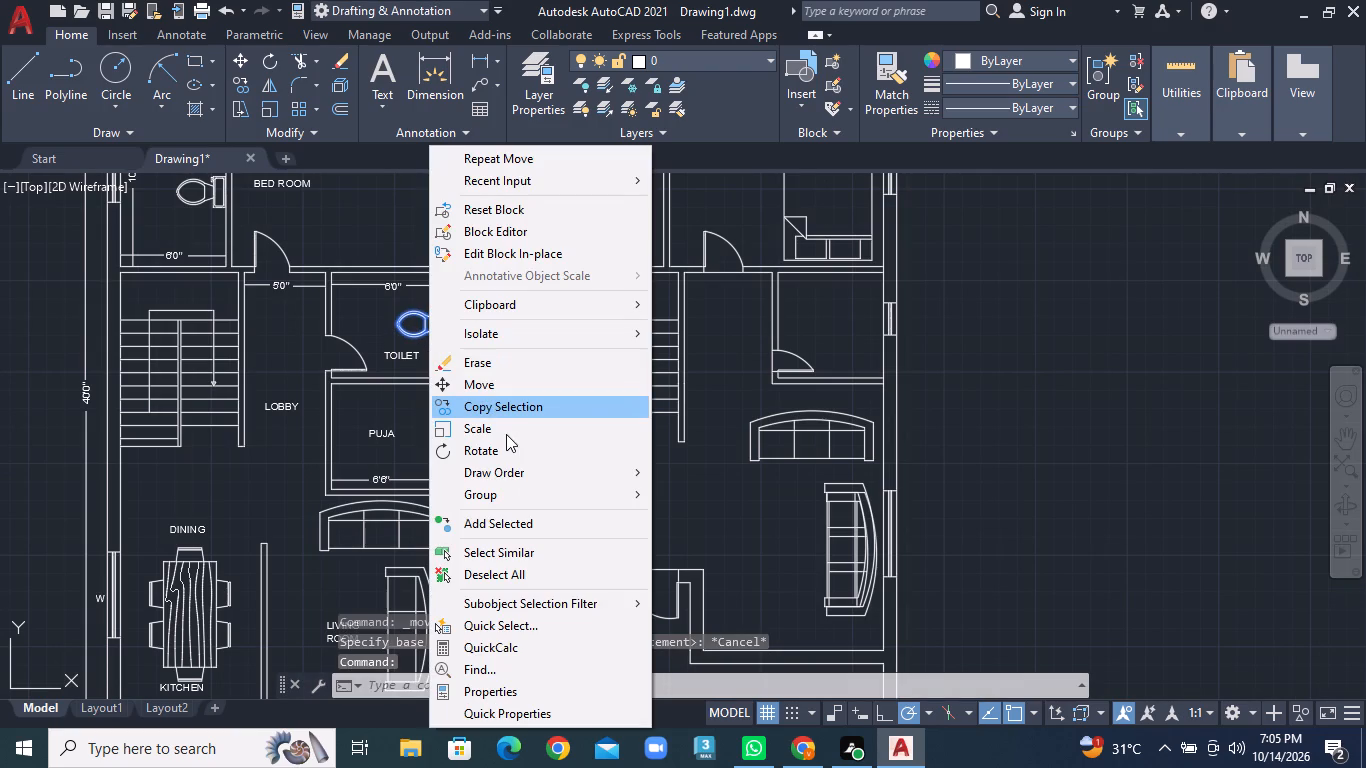
pyautogui.click(500, 413)
pyautogui.click(428, 337)
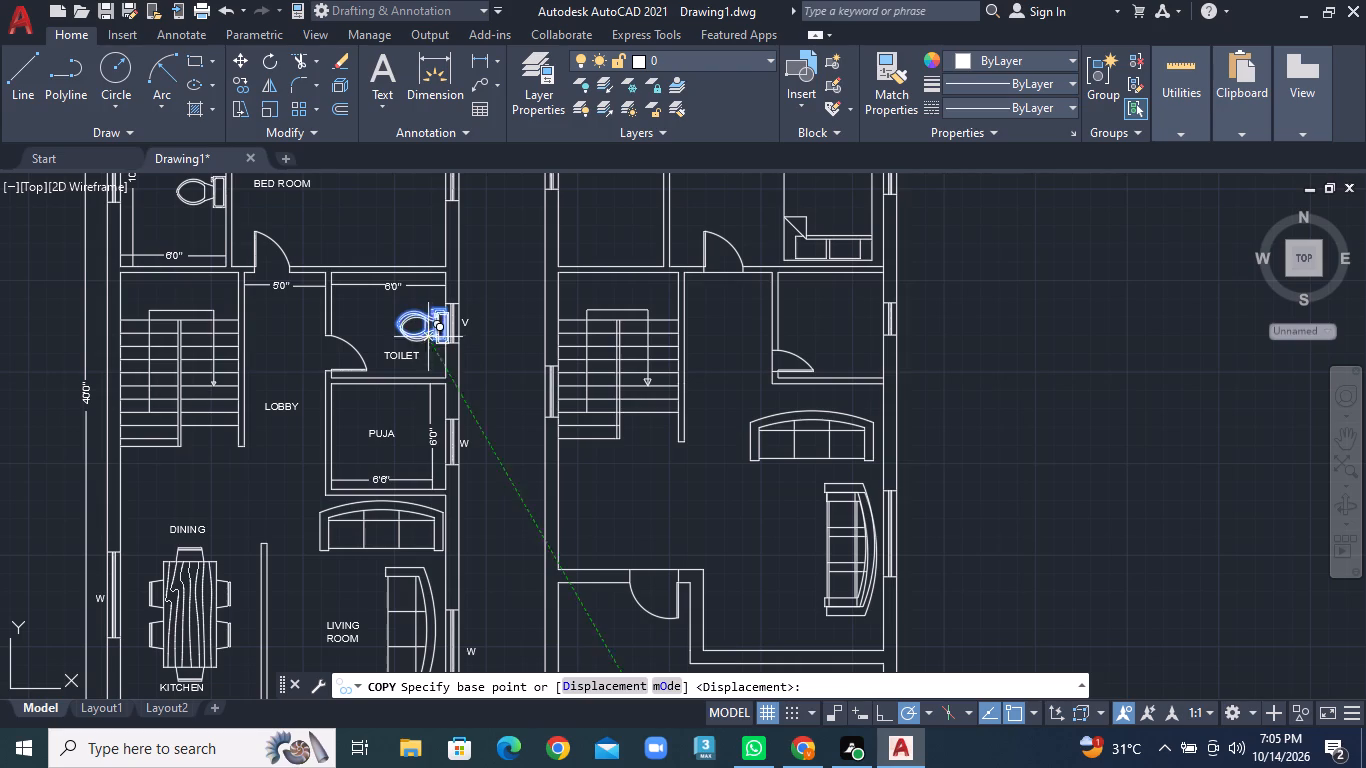
pyautogui.scroll(1, 778, 334)
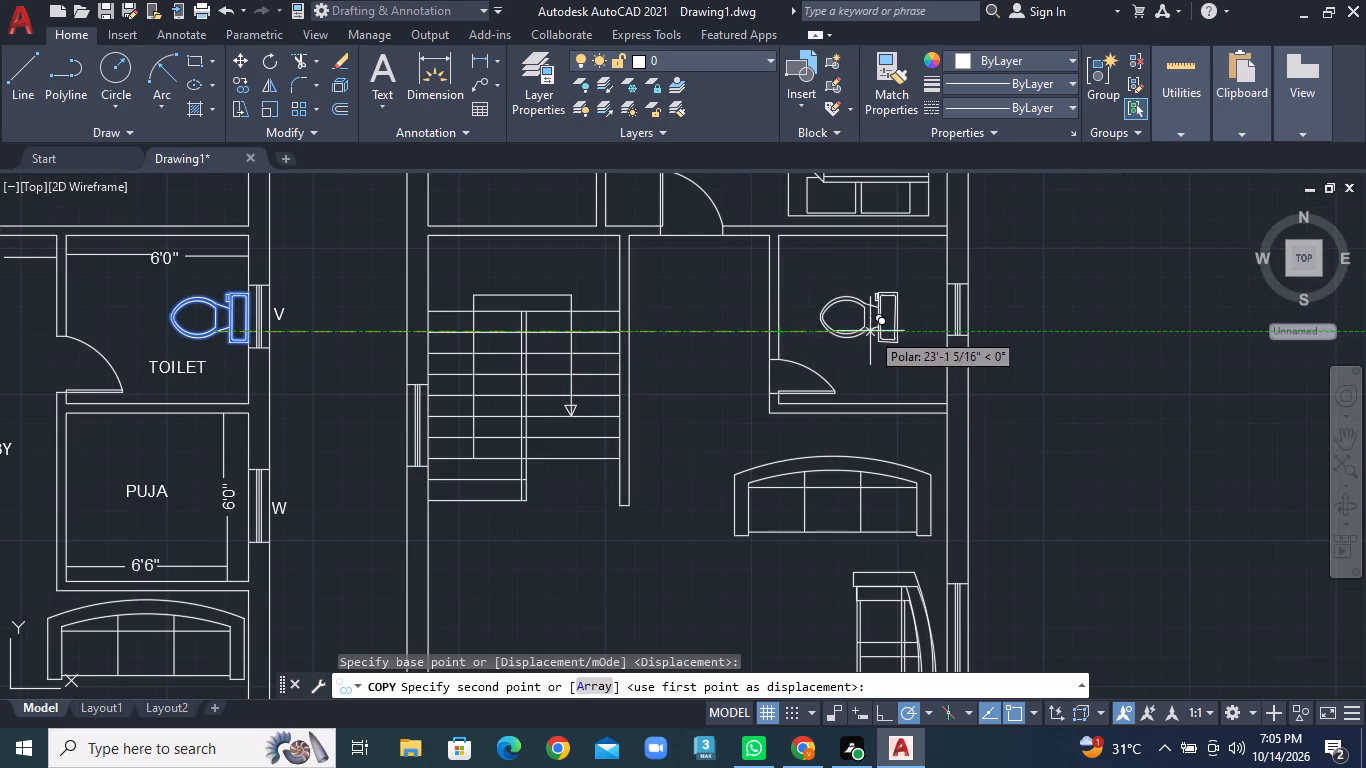
pyautogui.click(912, 331)
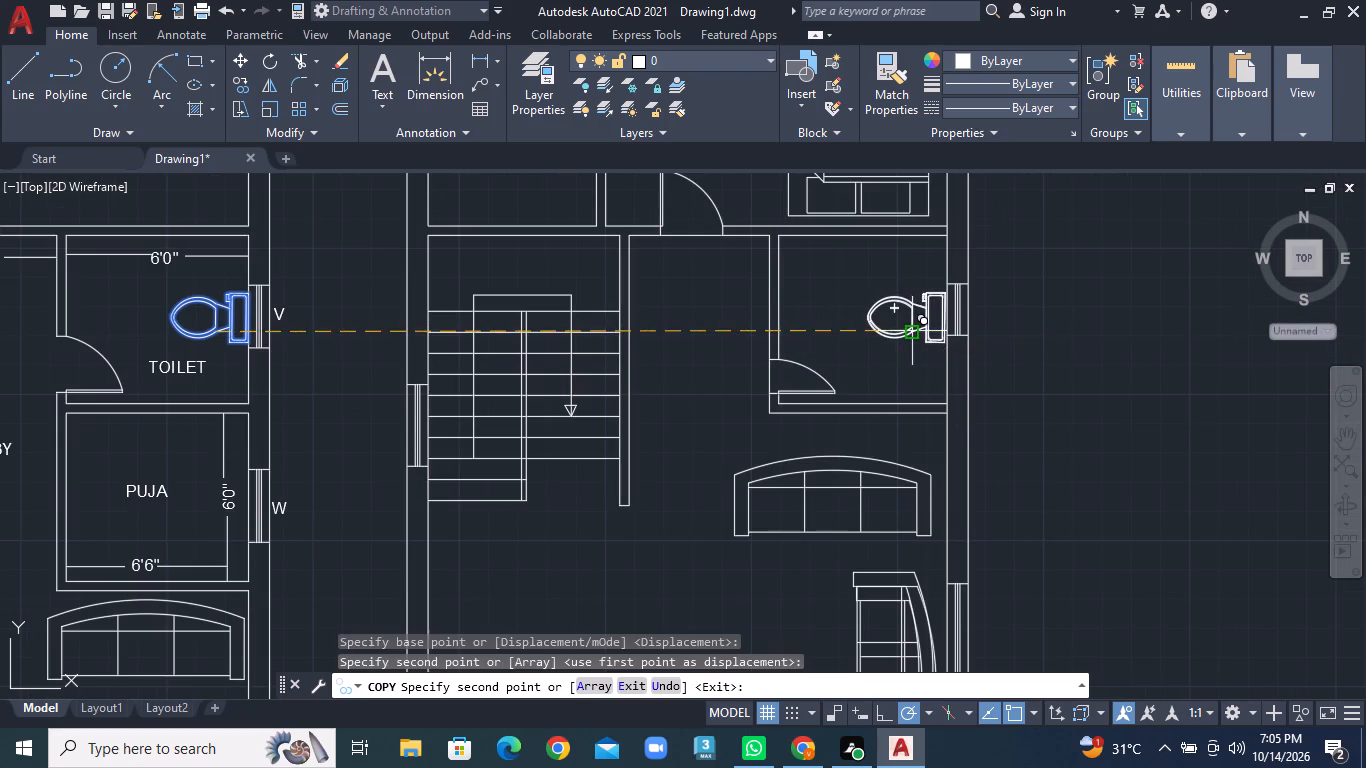
pyautogui.press('Escape')
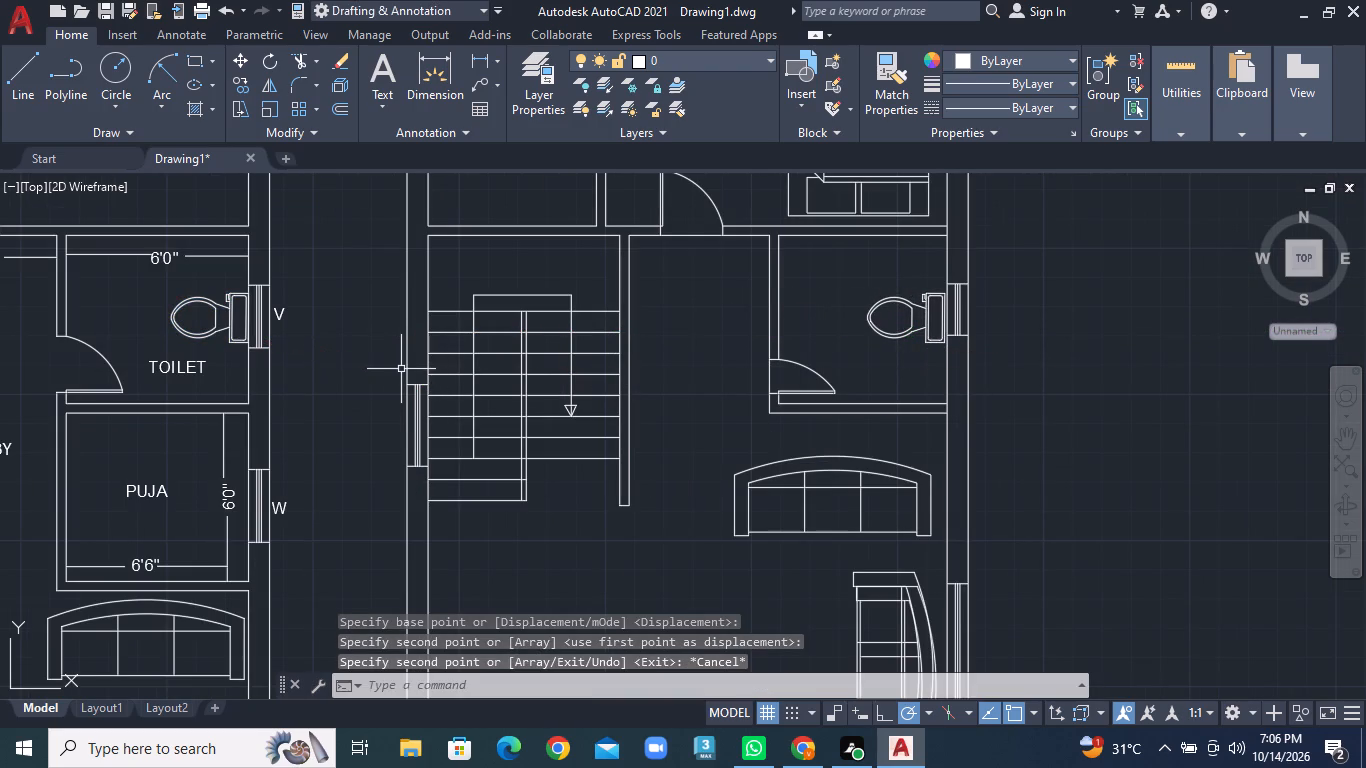
# Copy the WC fixture from the first plan's upper toilet into the second plan's upper-left room, against the bedroom partition wall.
pyautogui.scroll(-1, 410, 376)
pyautogui.scroll(-1, 487, 399)
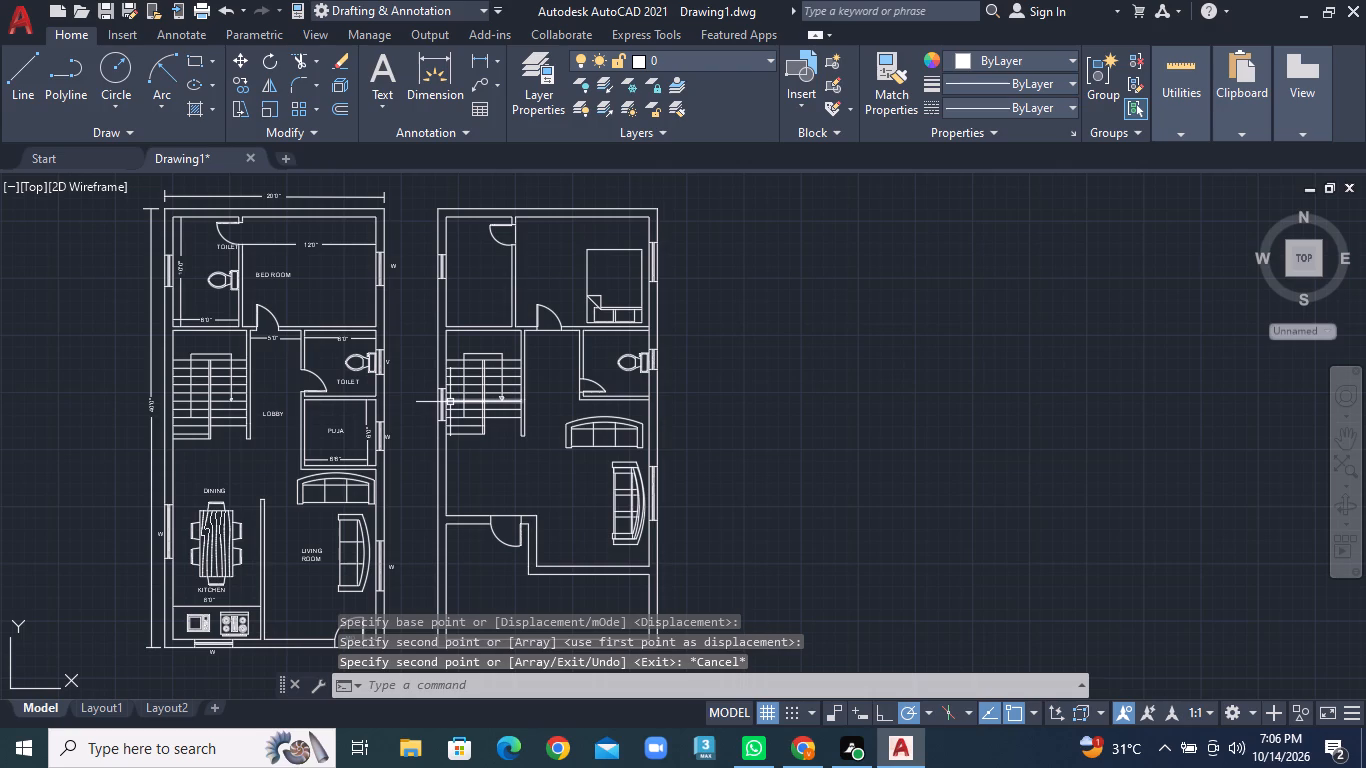
pyautogui.scroll(1, 188, 311)
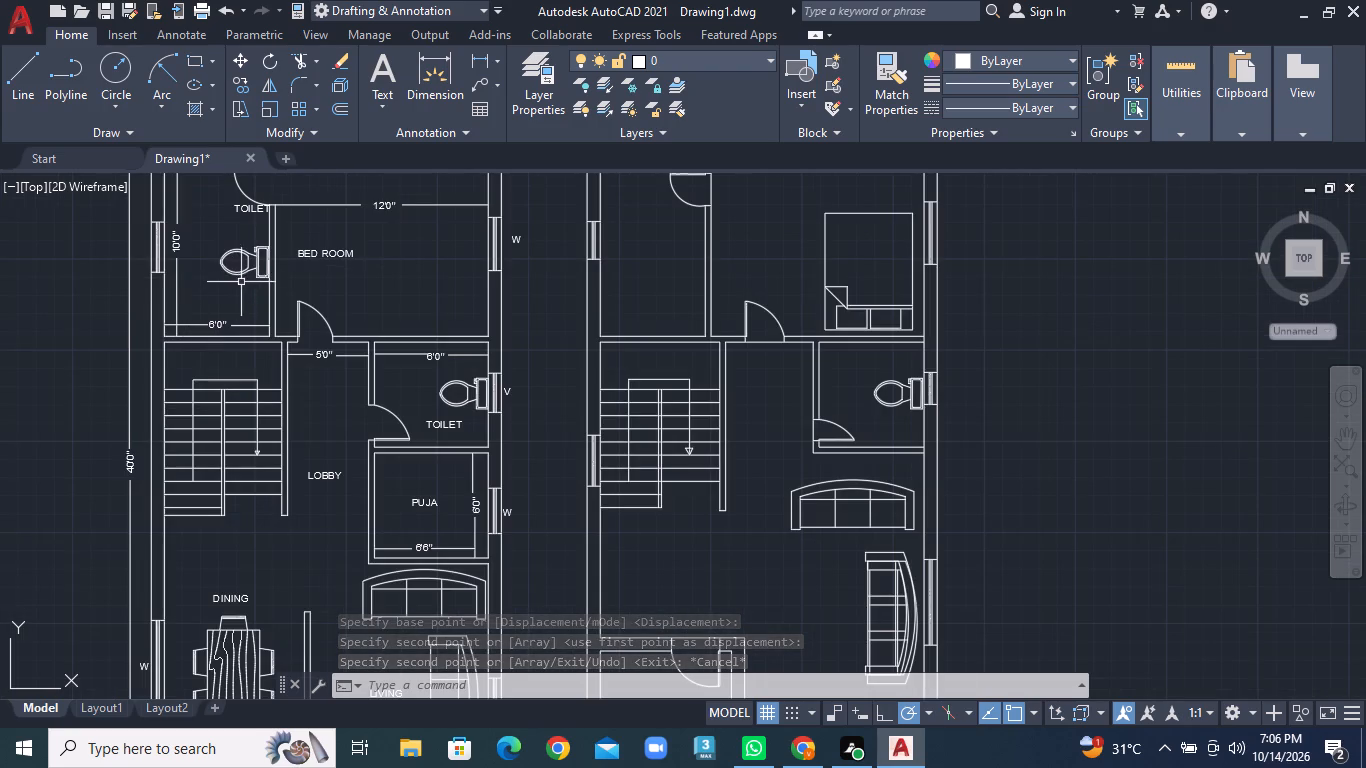
pyautogui.click(256, 267)
pyautogui.rightClick(256, 267)
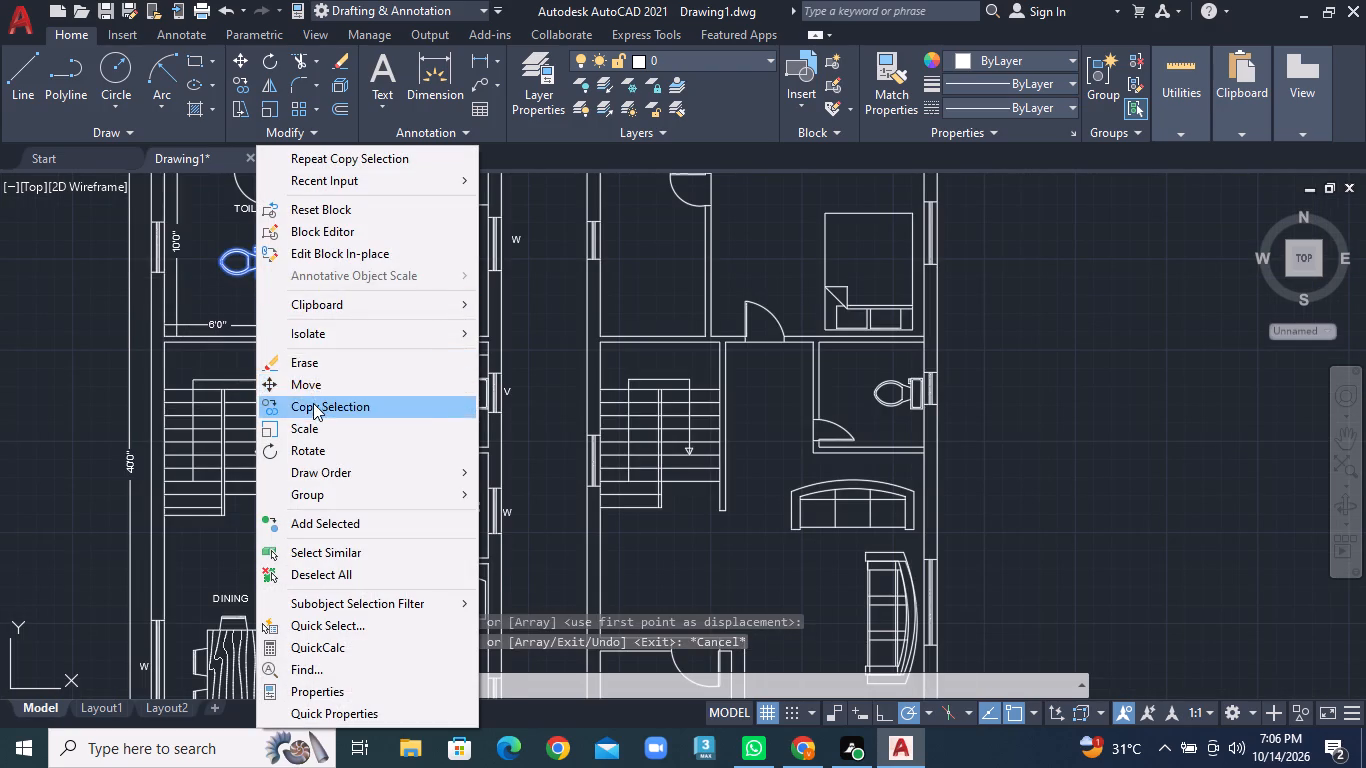
pyautogui.click(313, 405)
pyautogui.click(257, 273)
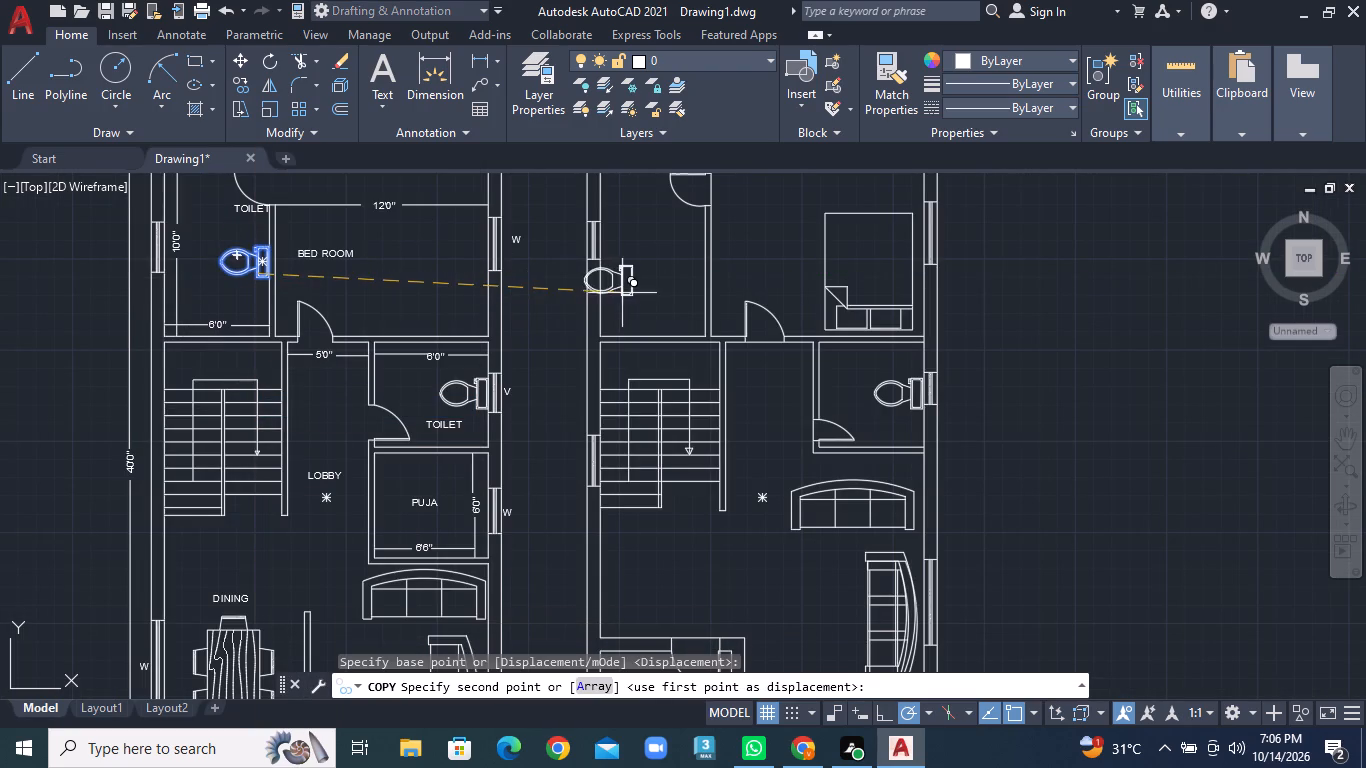
pyautogui.click(693, 273)
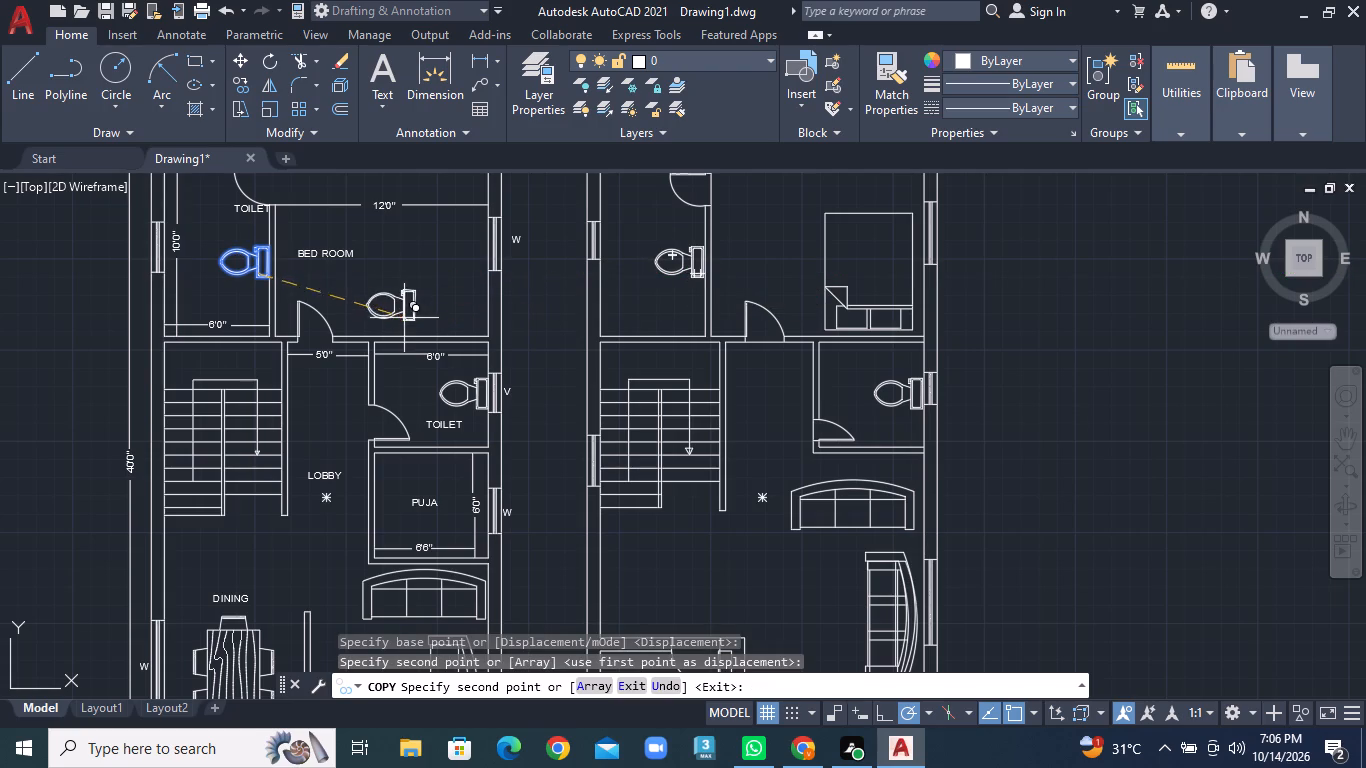
pyautogui.press('Escape')
# Copy the first plan's vertical 10'0" label into the second plan's upper toilet, just inside the left wall's window.
pyautogui.moveTo(644, 316); pyautogui.dragTo(433, 490, button='middle')
pyautogui.moveTo(484, 472); pyautogui.dragTo(577, 427, button='middle')
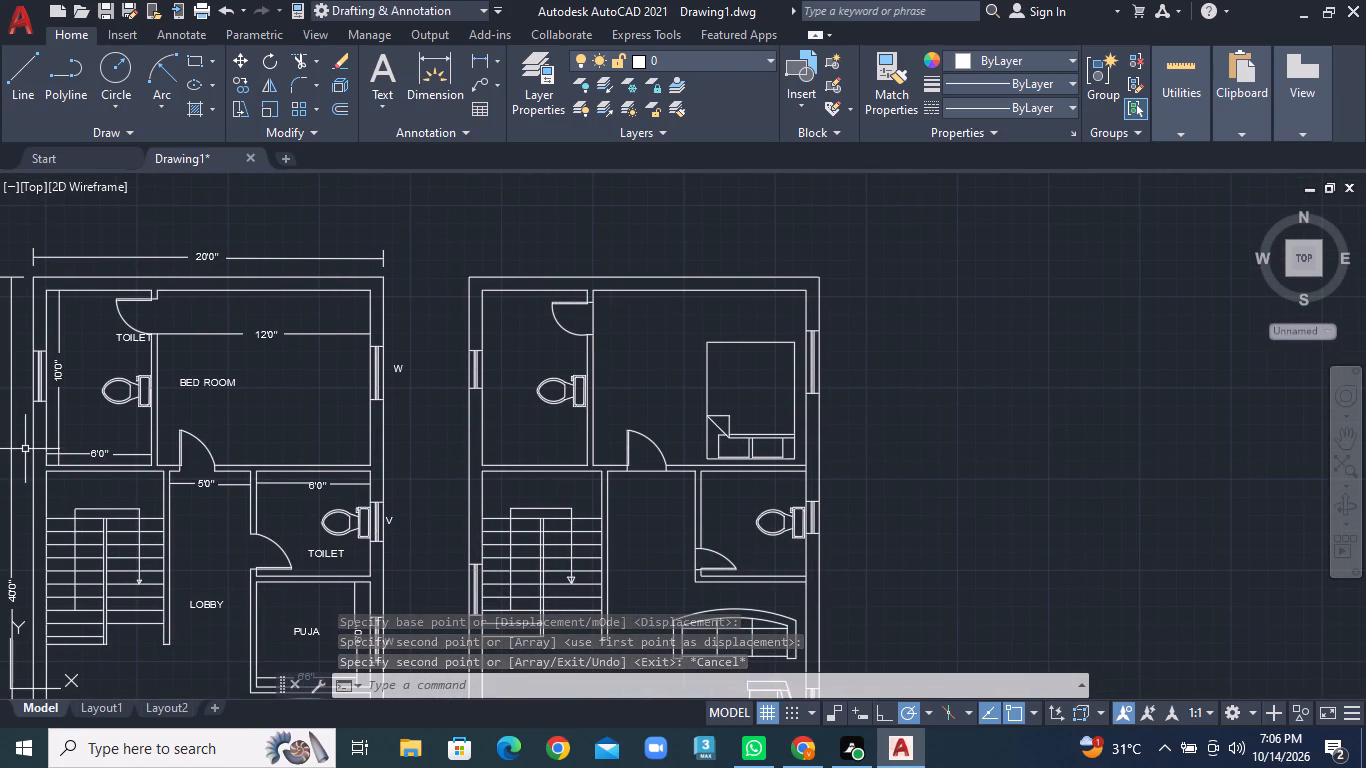
pyautogui.click(55, 379)
pyautogui.rightClick(55, 379)
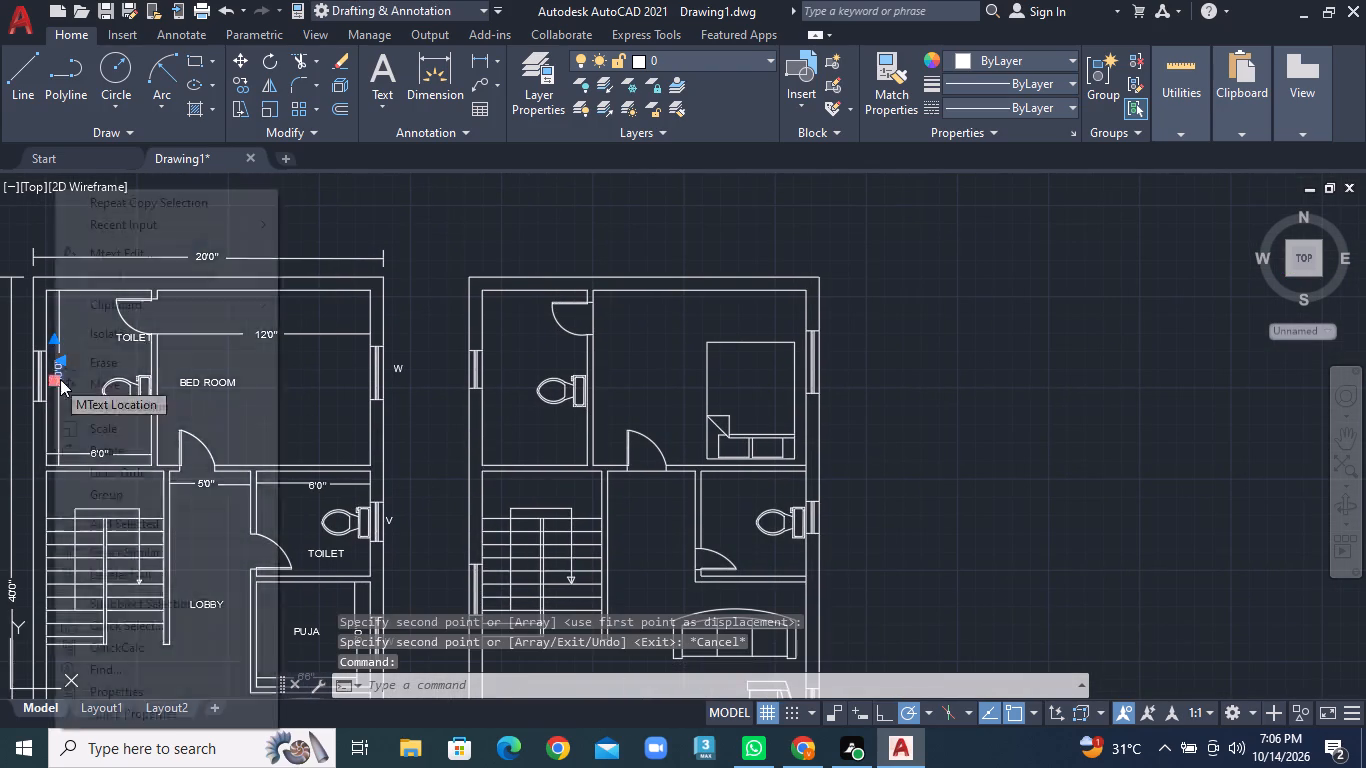
pyautogui.click(91, 407)
pyautogui.click(69, 379)
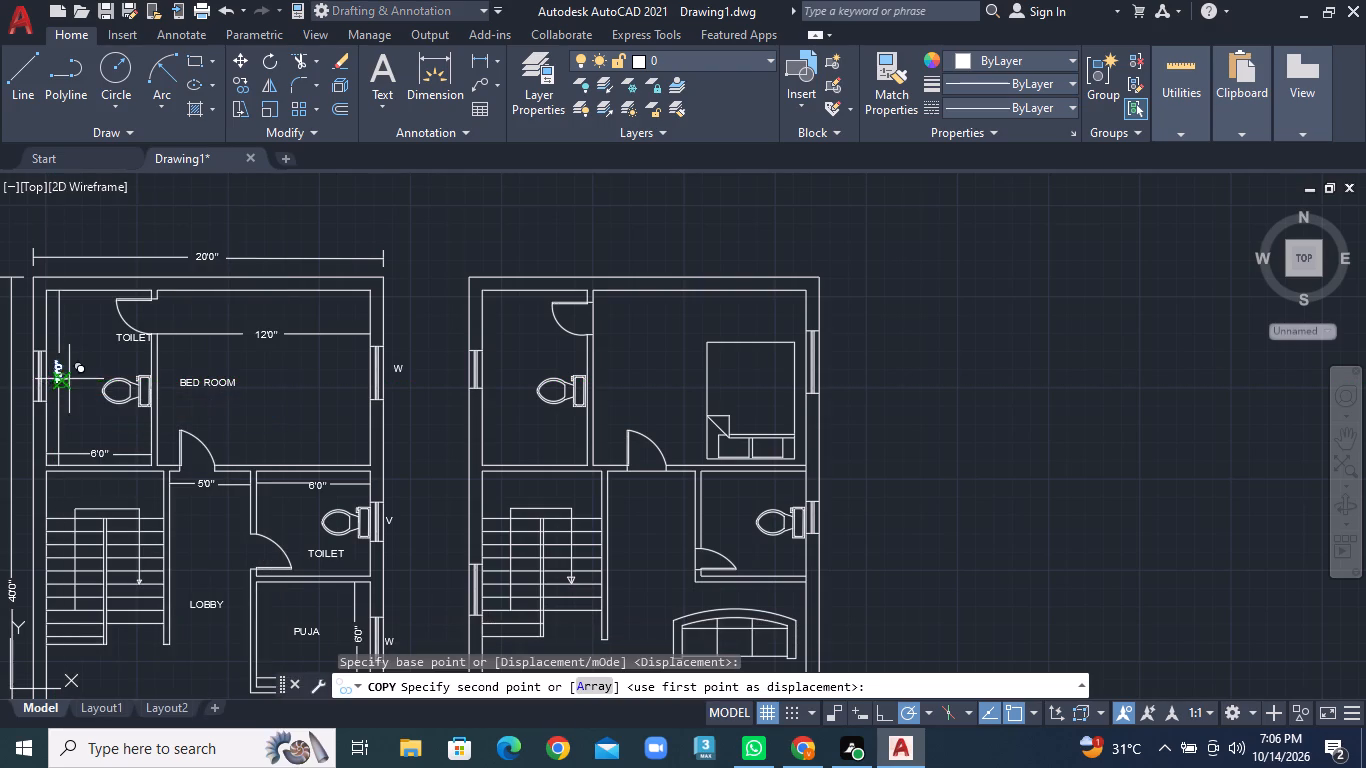
pyautogui.click(501, 389)
pyautogui.press('Escape')
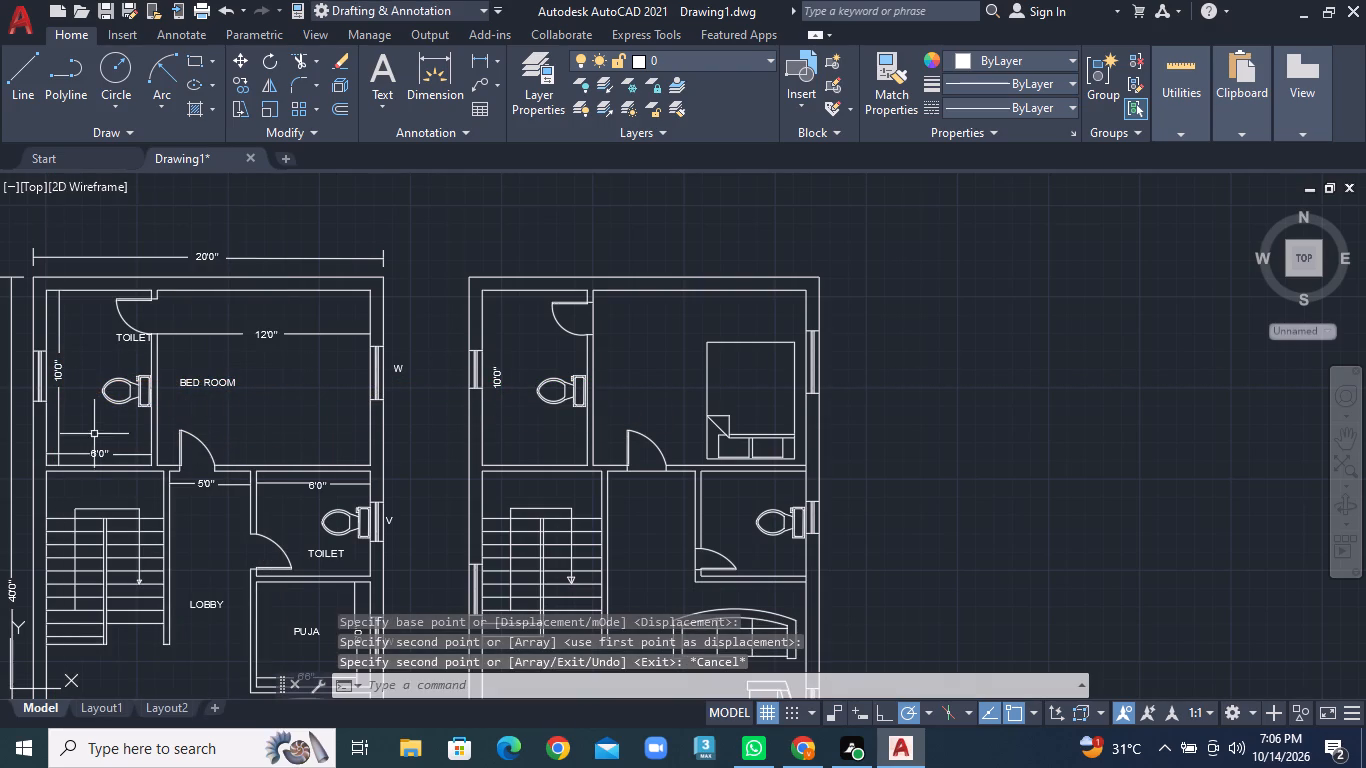
# Copy the upper toilet's 6'0" width label from the first plan to the bottom of the second plan's upper toilet.
pyautogui.click(97, 455)
pyautogui.rightClick(97, 455)
pyautogui.click(183, 405)
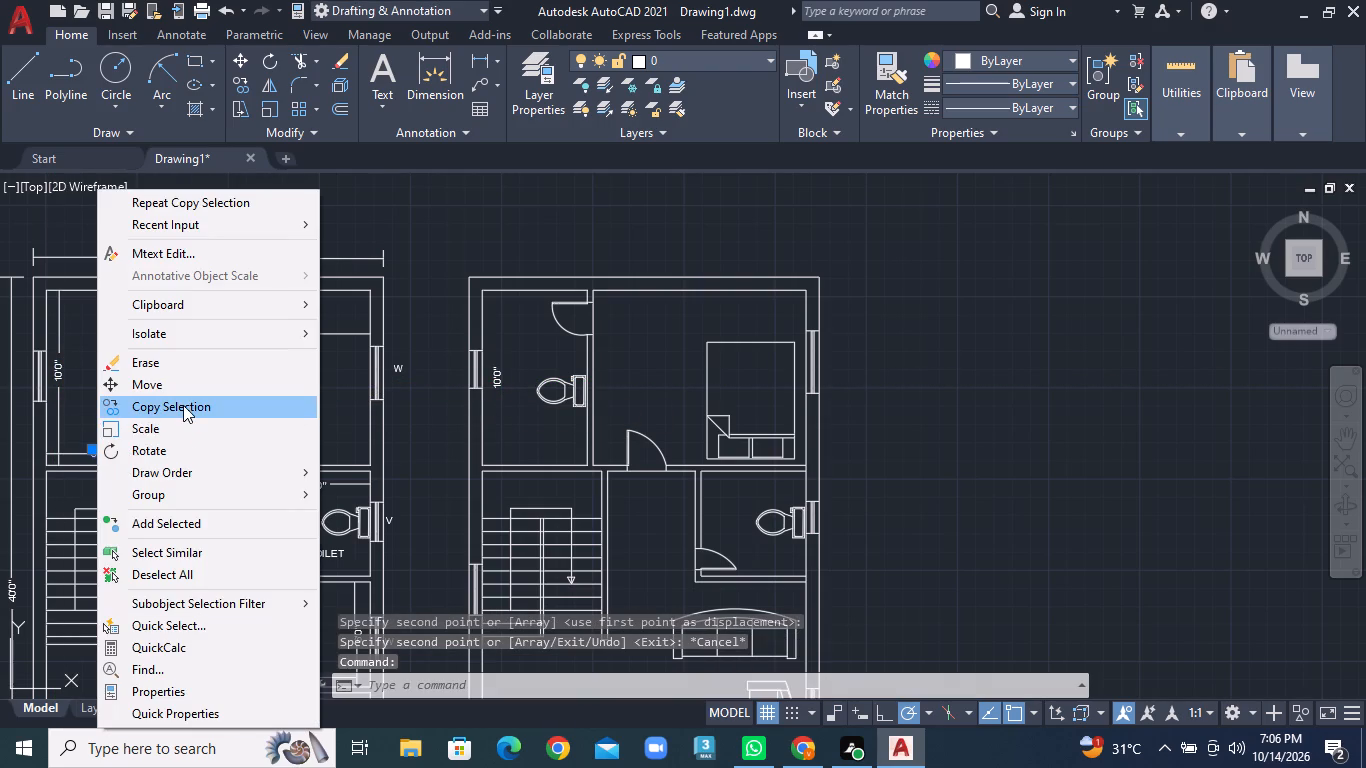
pyautogui.click(98, 456)
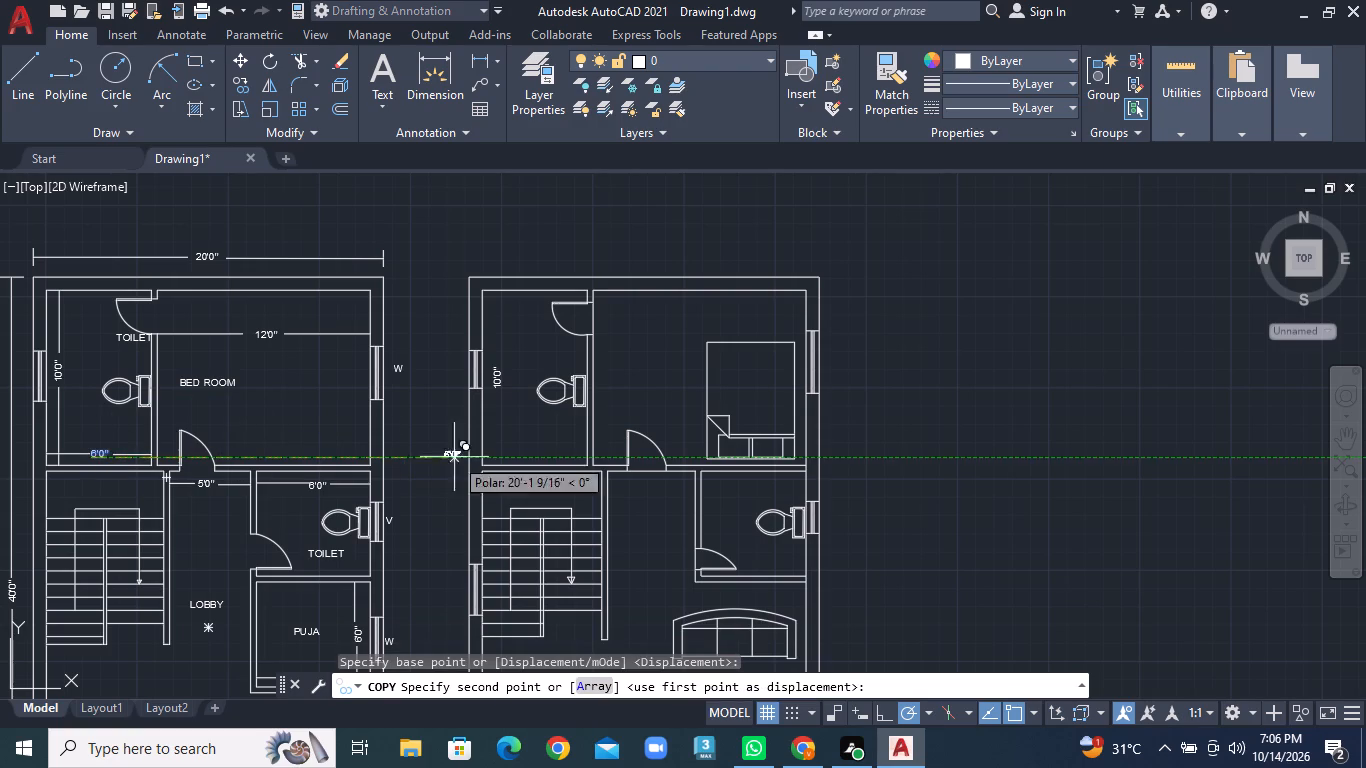
pyautogui.click(523, 456)
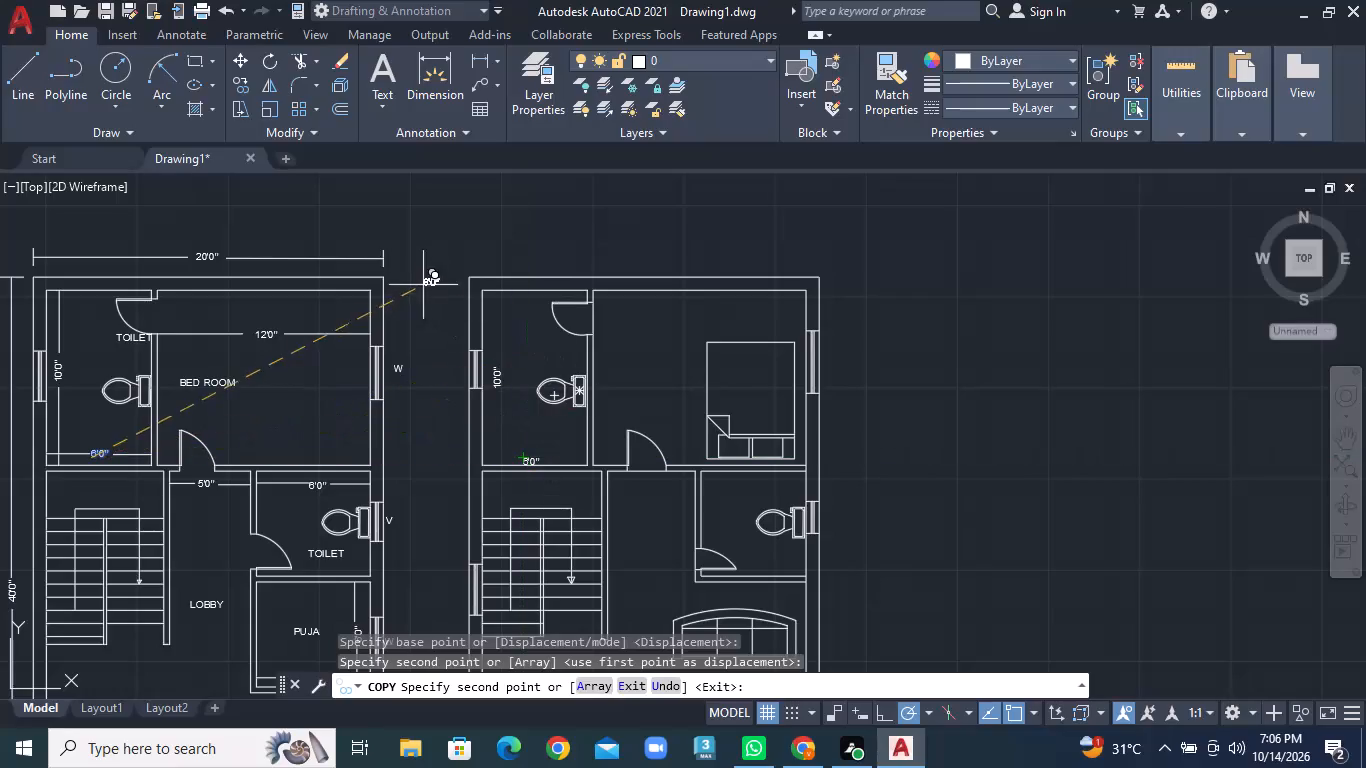
pyautogui.press('Escape')
# Move the copied 6'0" label slightly up and to the right, clear of the second plan's upper toilet bottom wall.
pyautogui.scroll(2, 569, 498)
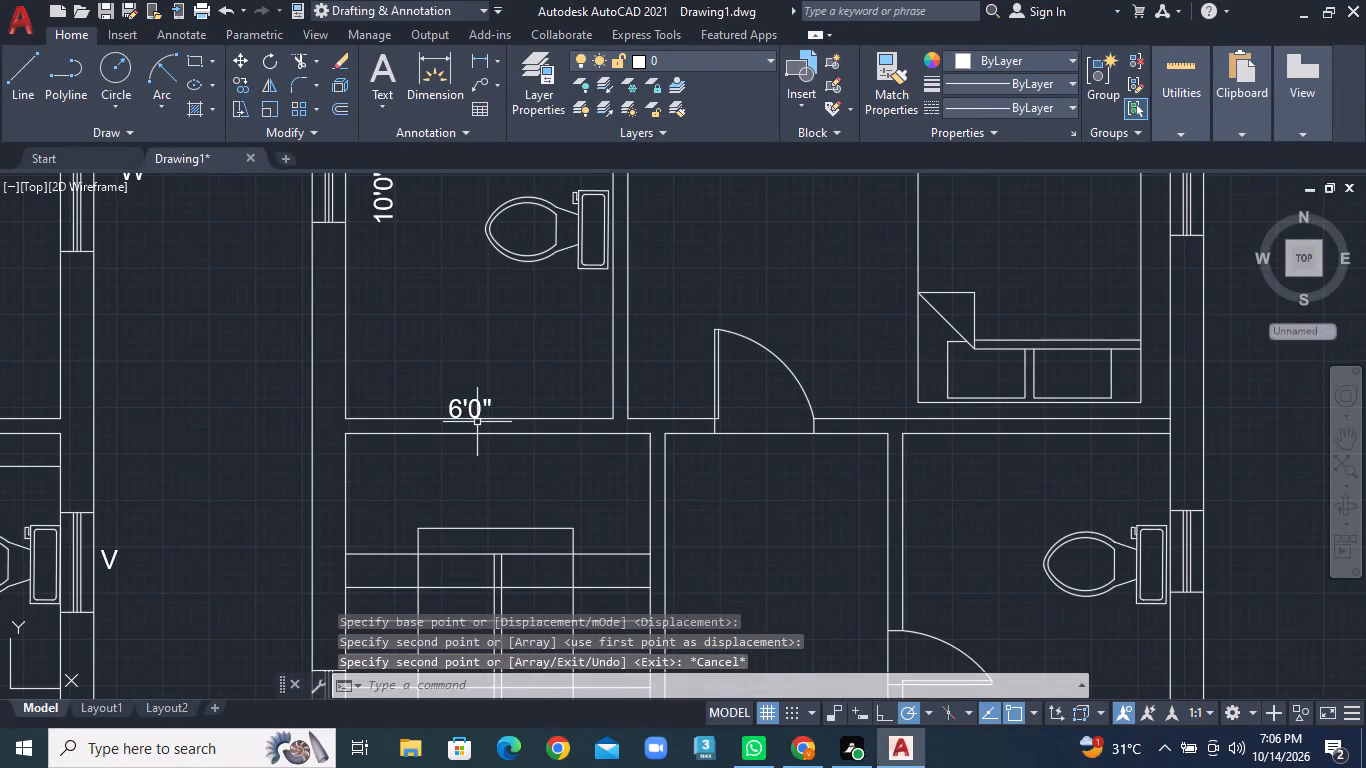
pyautogui.click(477, 416)
pyautogui.rightClick(477, 416)
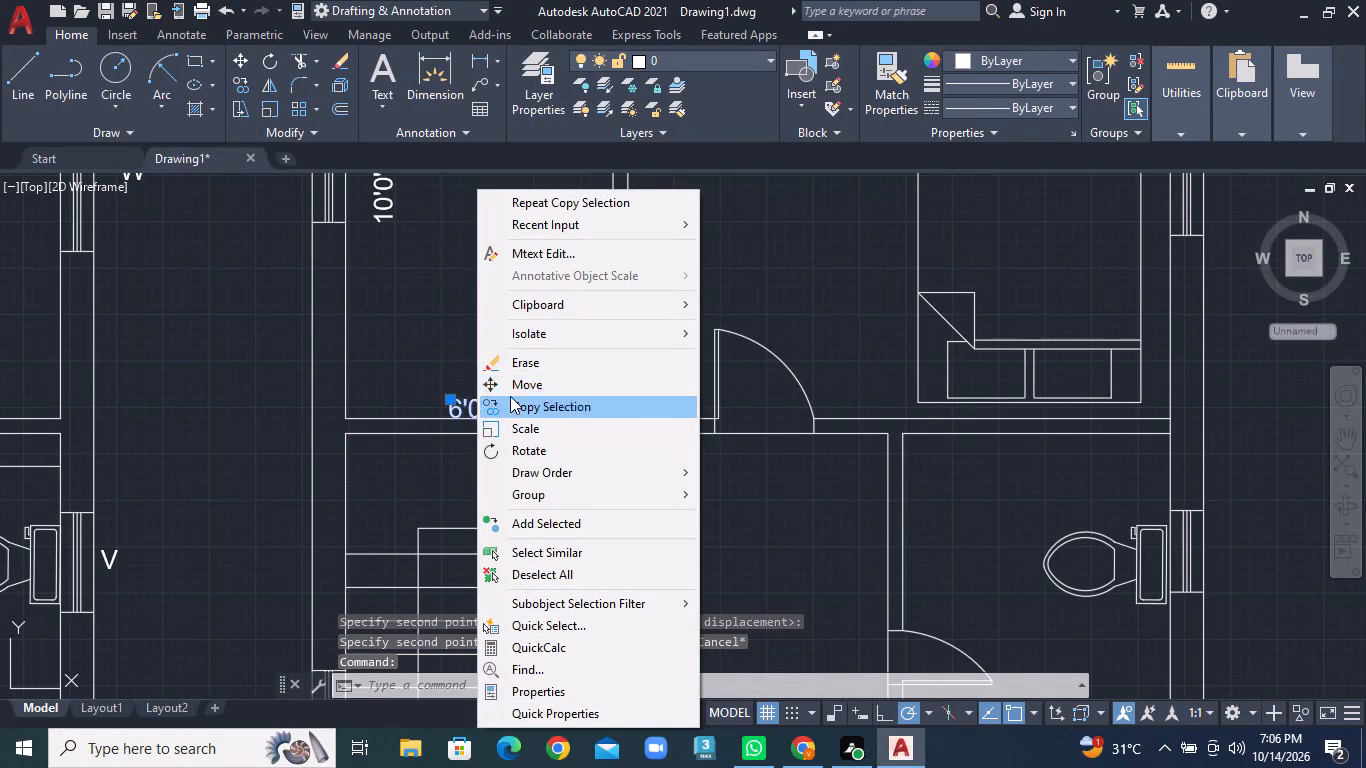
pyautogui.click(544, 385)
pyautogui.click(478, 403)
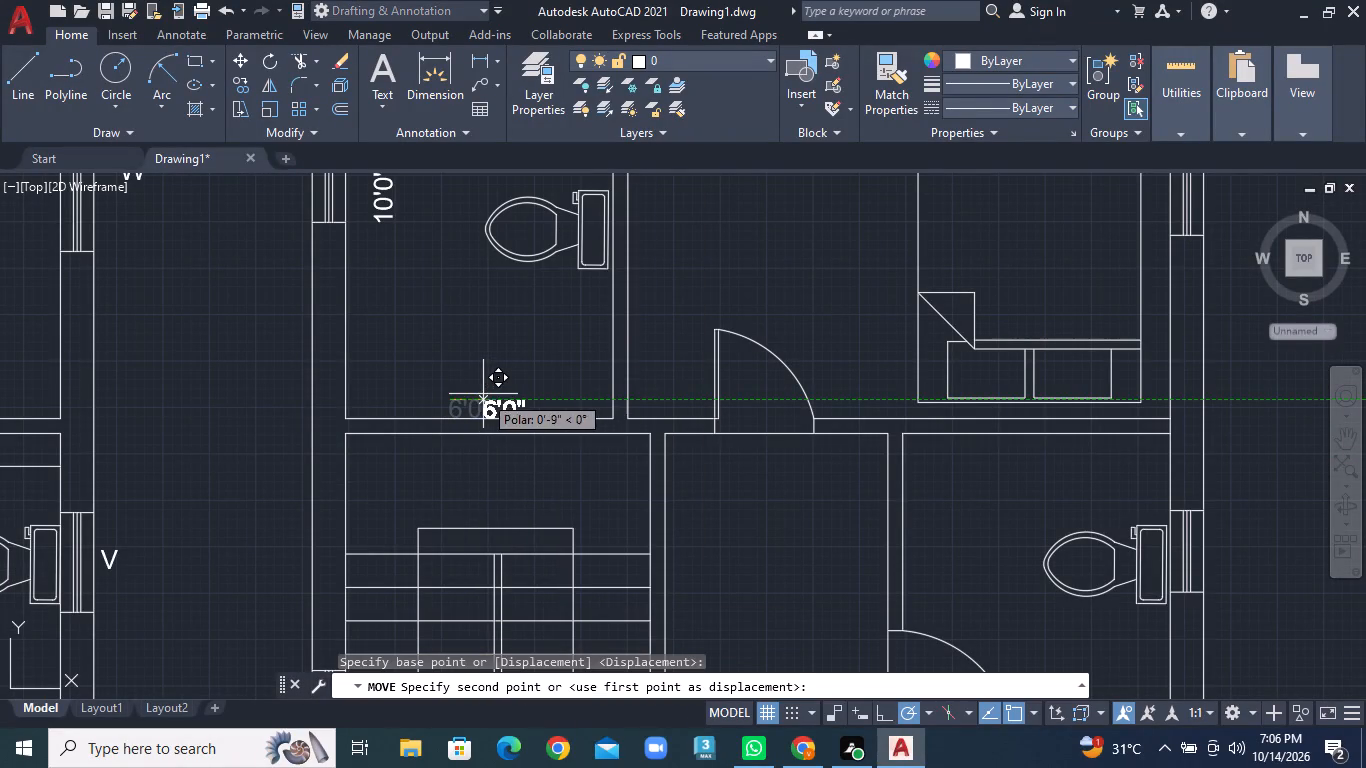
pyautogui.doubleClick(475, 390)
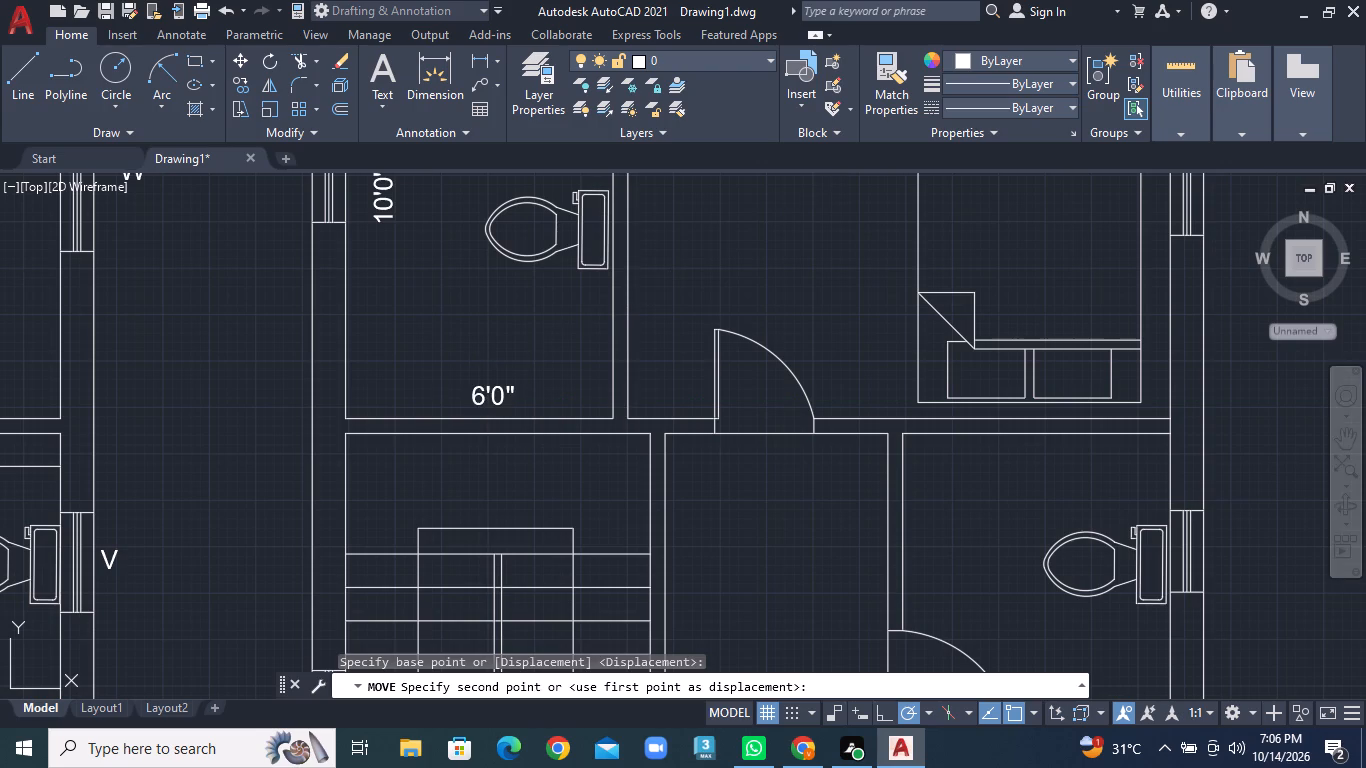
# Copy the first plan's 12'0" bedroom width label into the second plan's bedroom, just above the bed.
pyautogui.scroll(-1, 602, 444)
pyautogui.moveTo(672, 423); pyautogui.dragTo(497, 557, button='middle')
pyautogui.scroll(-1, 465, 476)
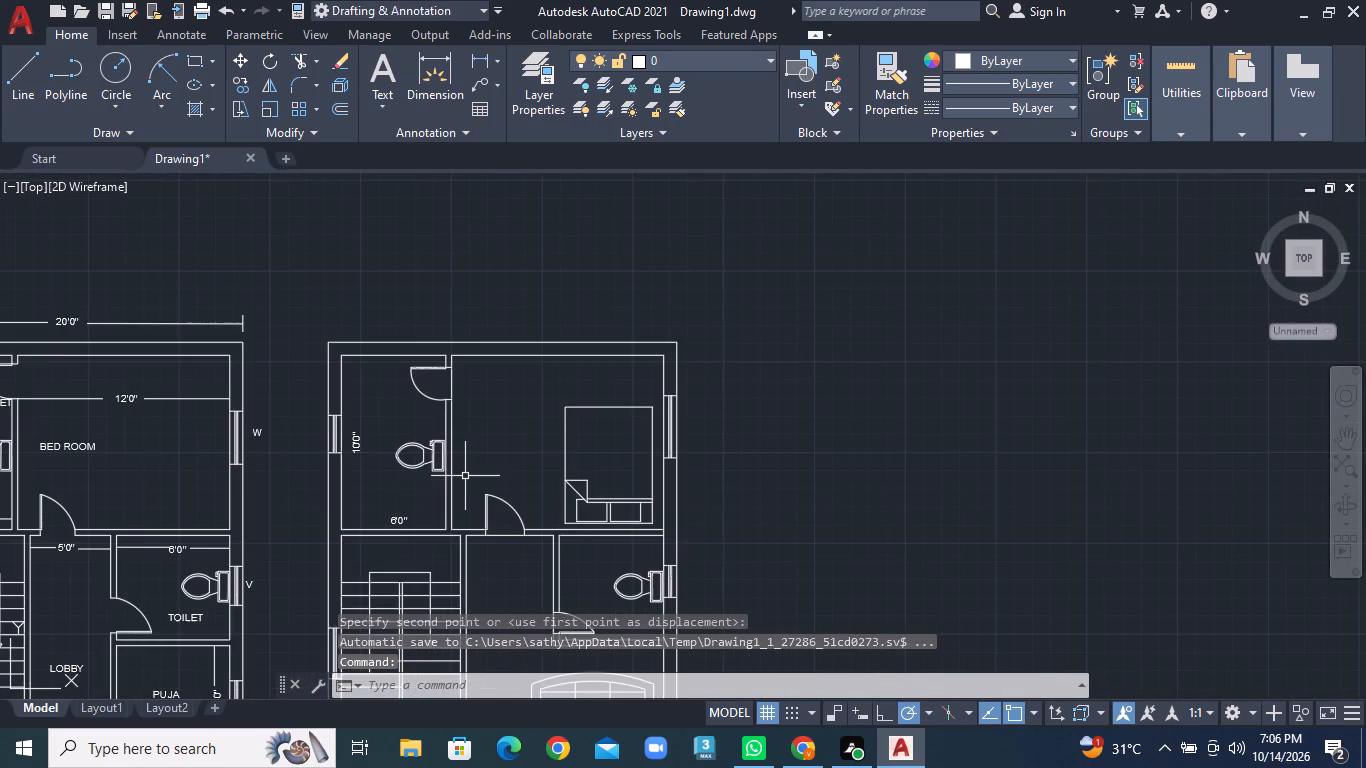
pyautogui.moveTo(465, 476); pyautogui.dragTo(555, 467, button='middle')
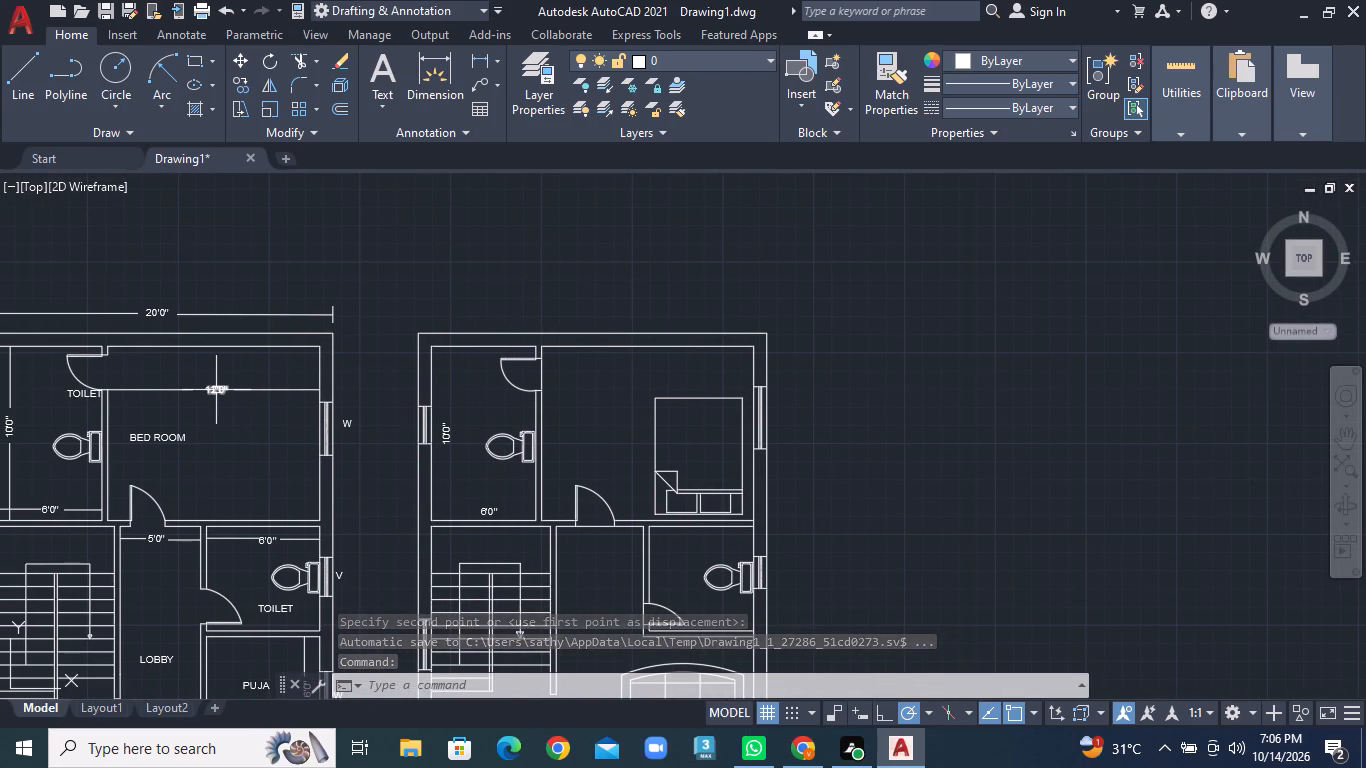
pyautogui.click(216, 392)
pyautogui.rightClick(216, 392)
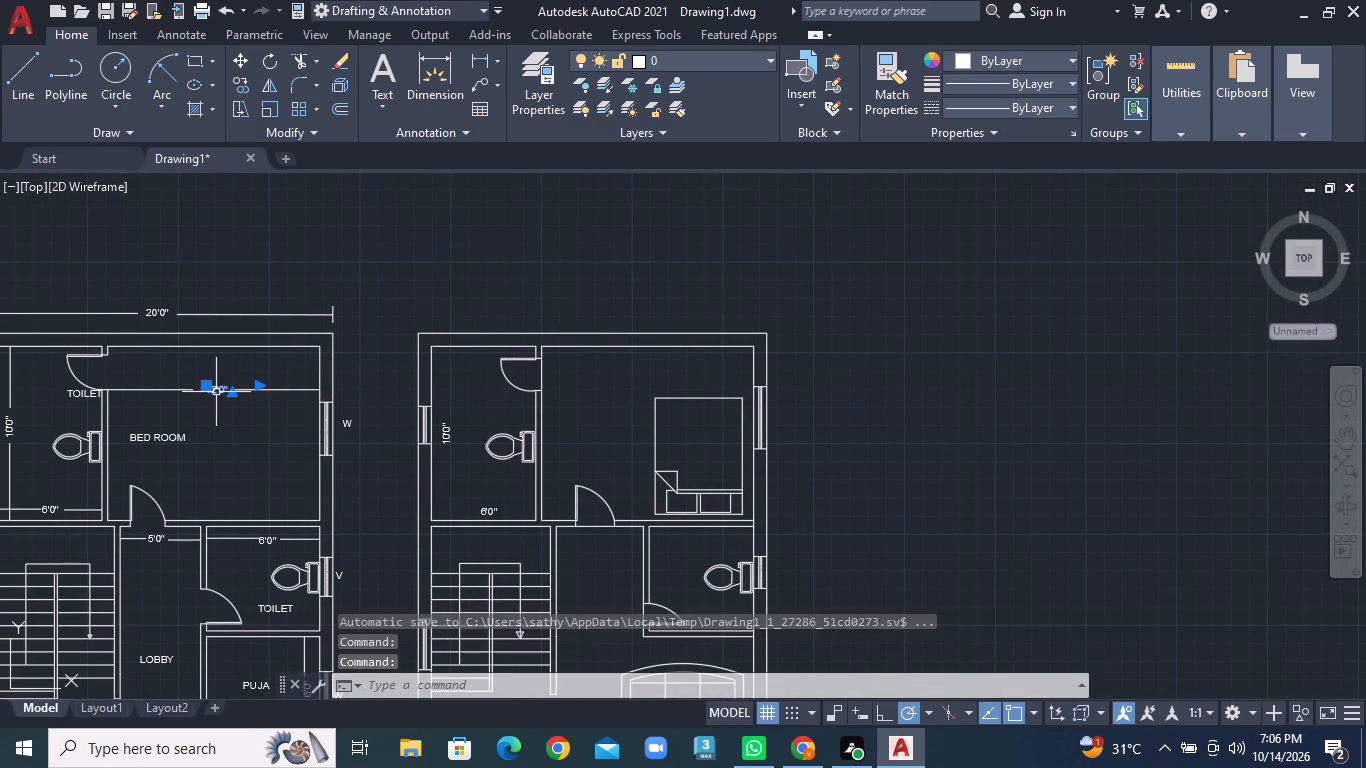
pyautogui.click(275, 412)
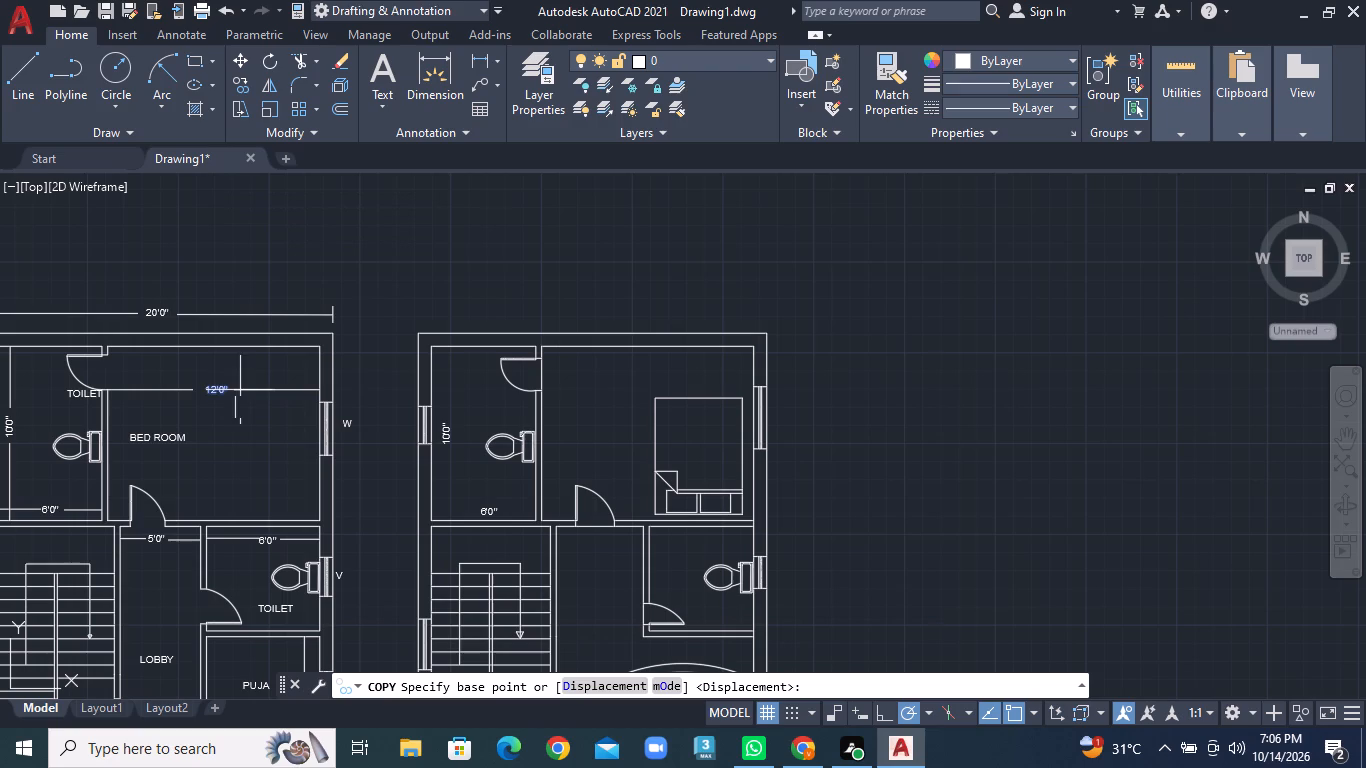
pyautogui.click(215, 389)
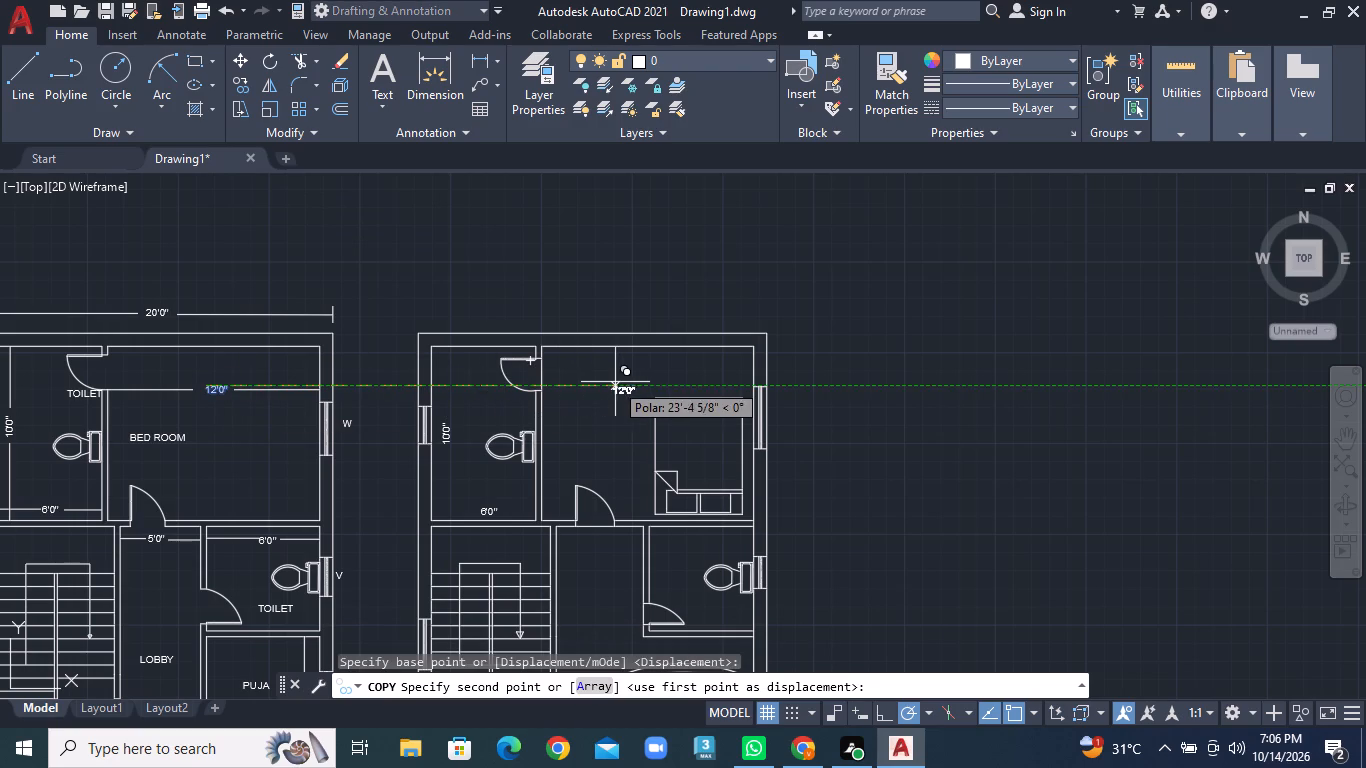
pyautogui.click(630, 382)
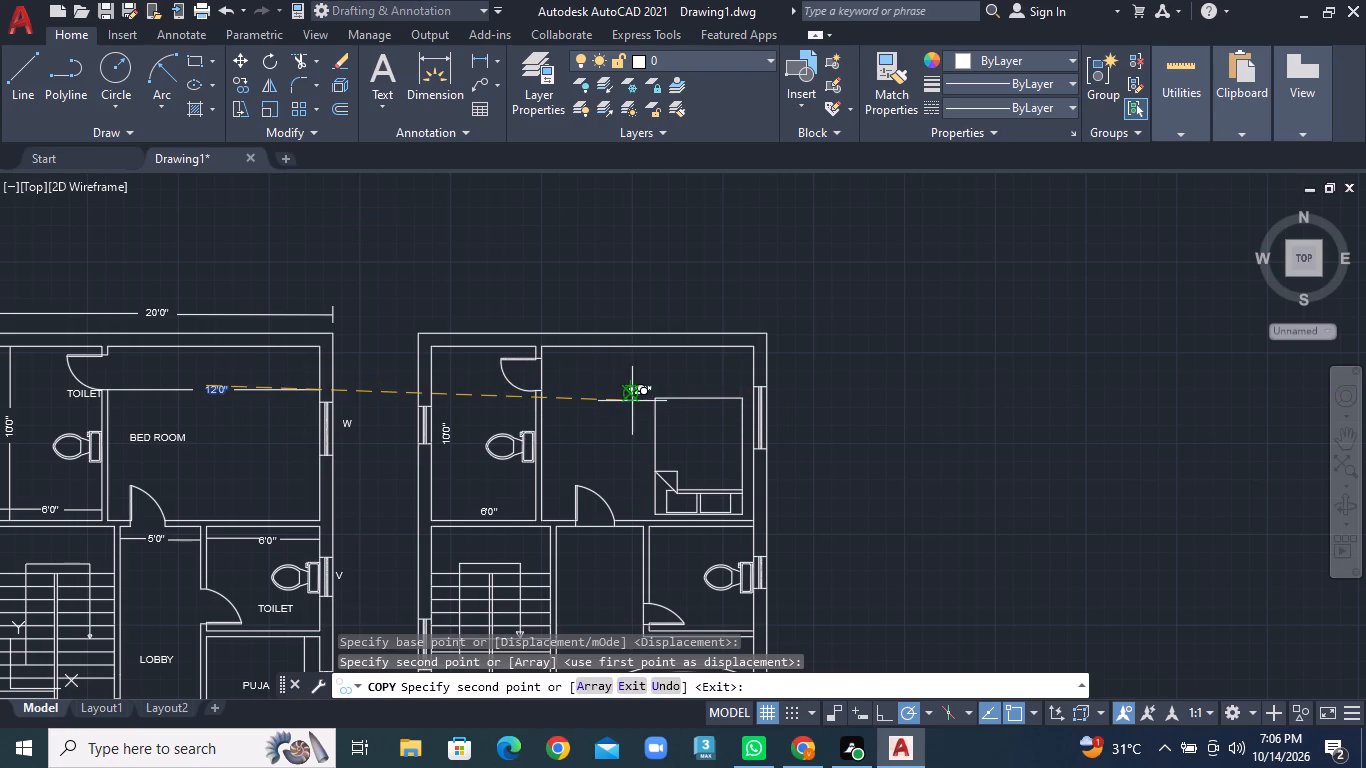
pyautogui.press('Escape')
# Copy the first plan's 5'0" lobby width label to the top of the second plan's lobby, below the bedroom door.
pyautogui.moveTo(370, 458); pyautogui.dragTo(345, 401, button='middle')
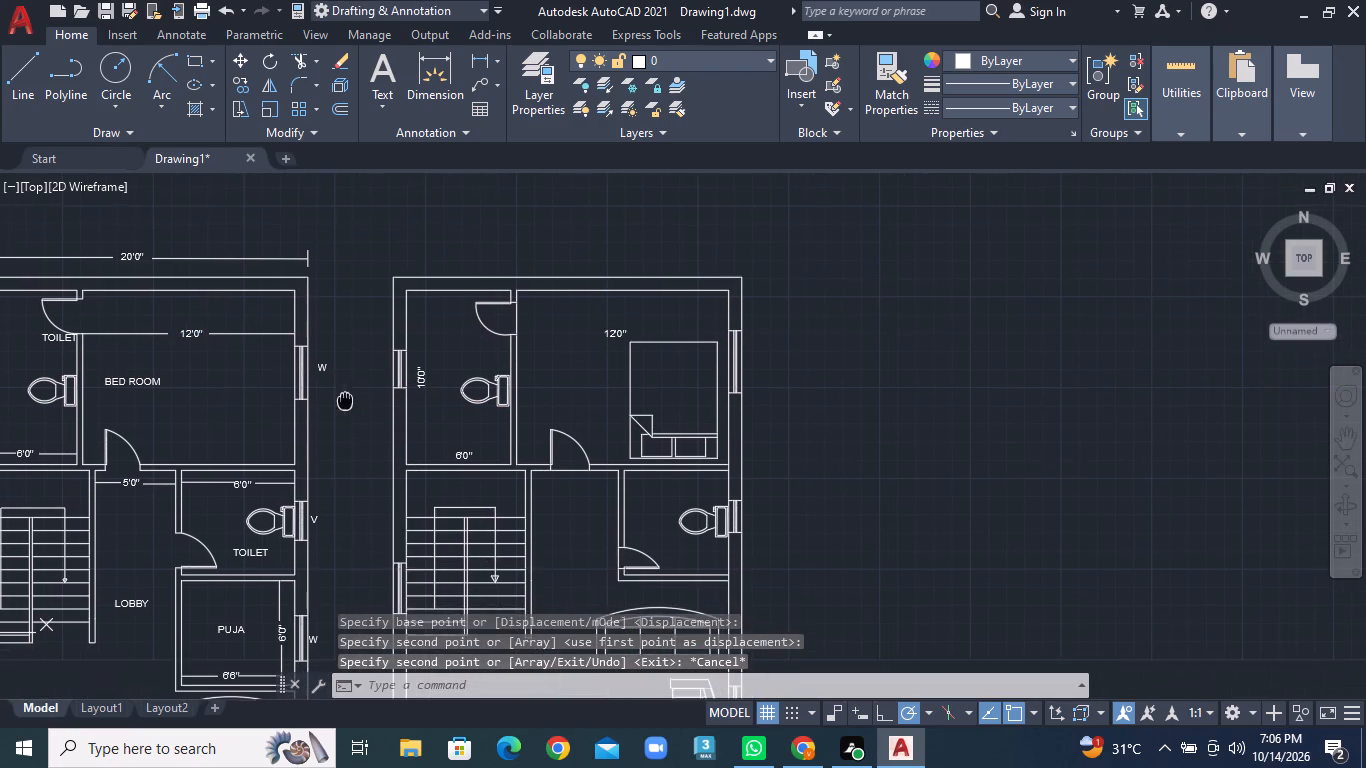
pyautogui.scroll(-1, 463, 479)
pyautogui.scroll(1, 336, 495)
pyautogui.moveTo(344, 496); pyautogui.dragTo(402, 445, button='middle')
pyautogui.scroll(1, 402, 445)
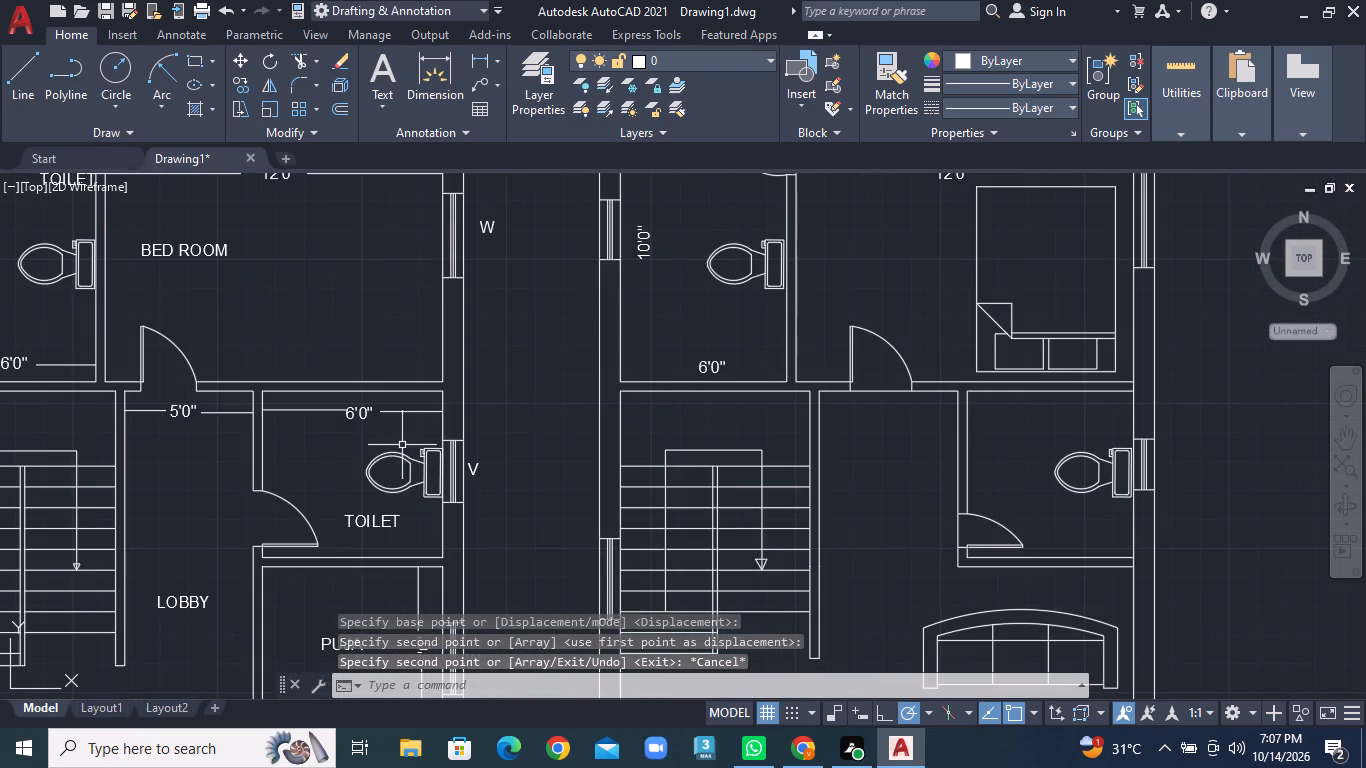
pyautogui.click(185, 417)
pyautogui.rightClick(185, 417)
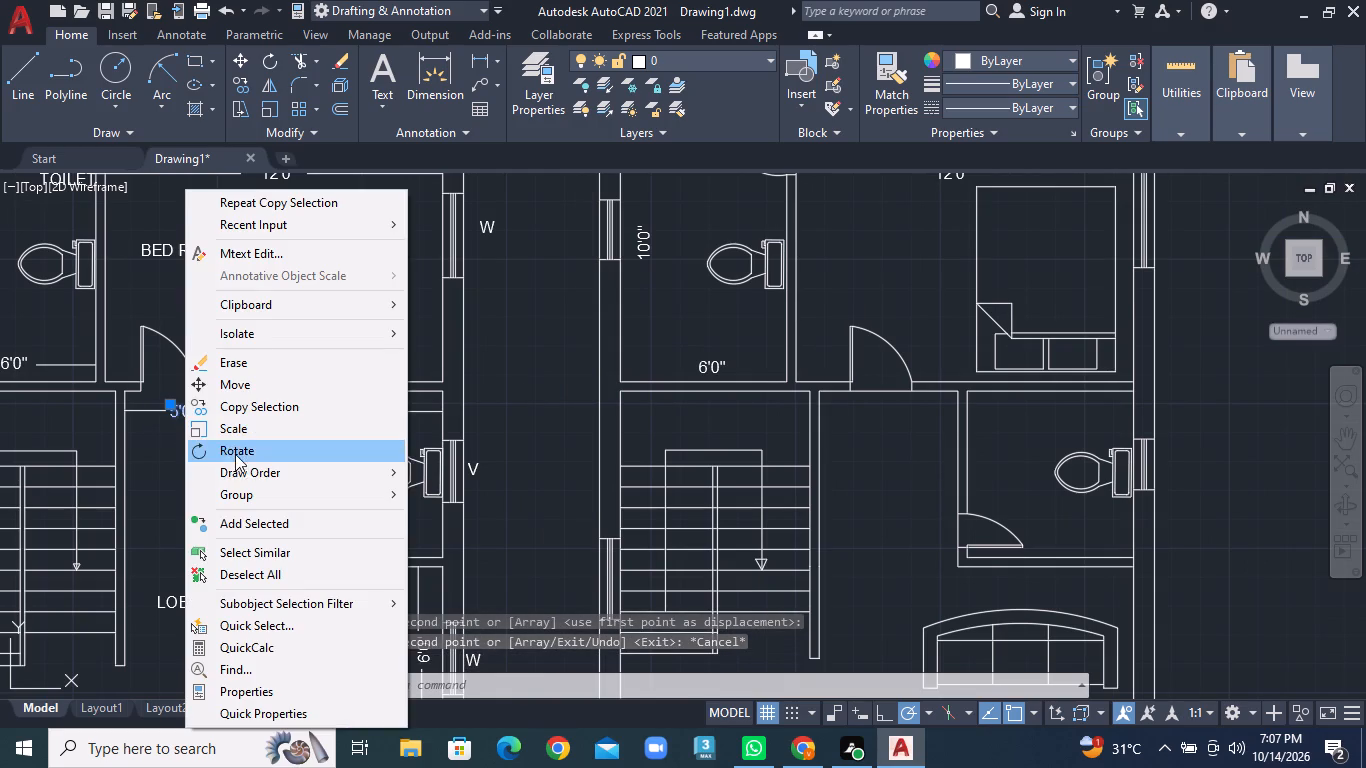
pyautogui.click(243, 414)
pyautogui.click(180, 412)
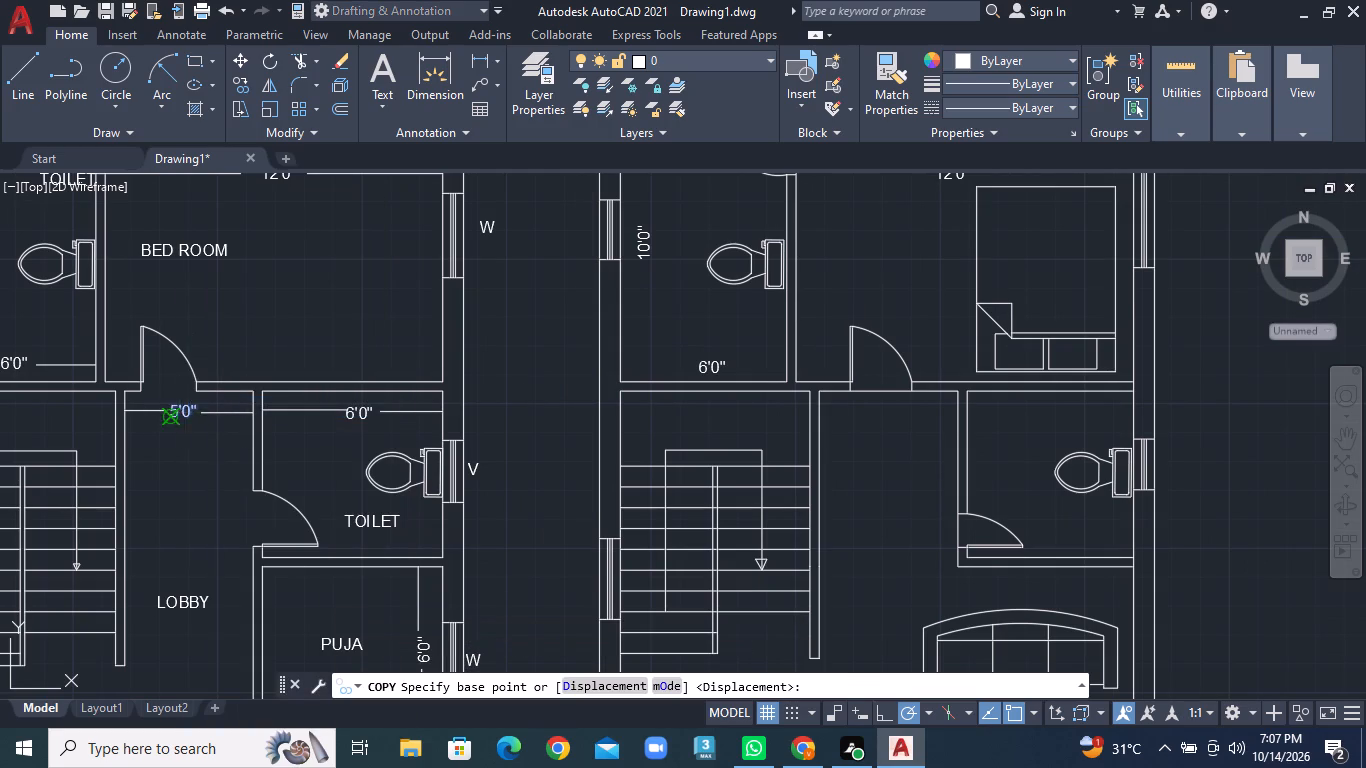
pyautogui.click(877, 418)
pyautogui.press('Escape')
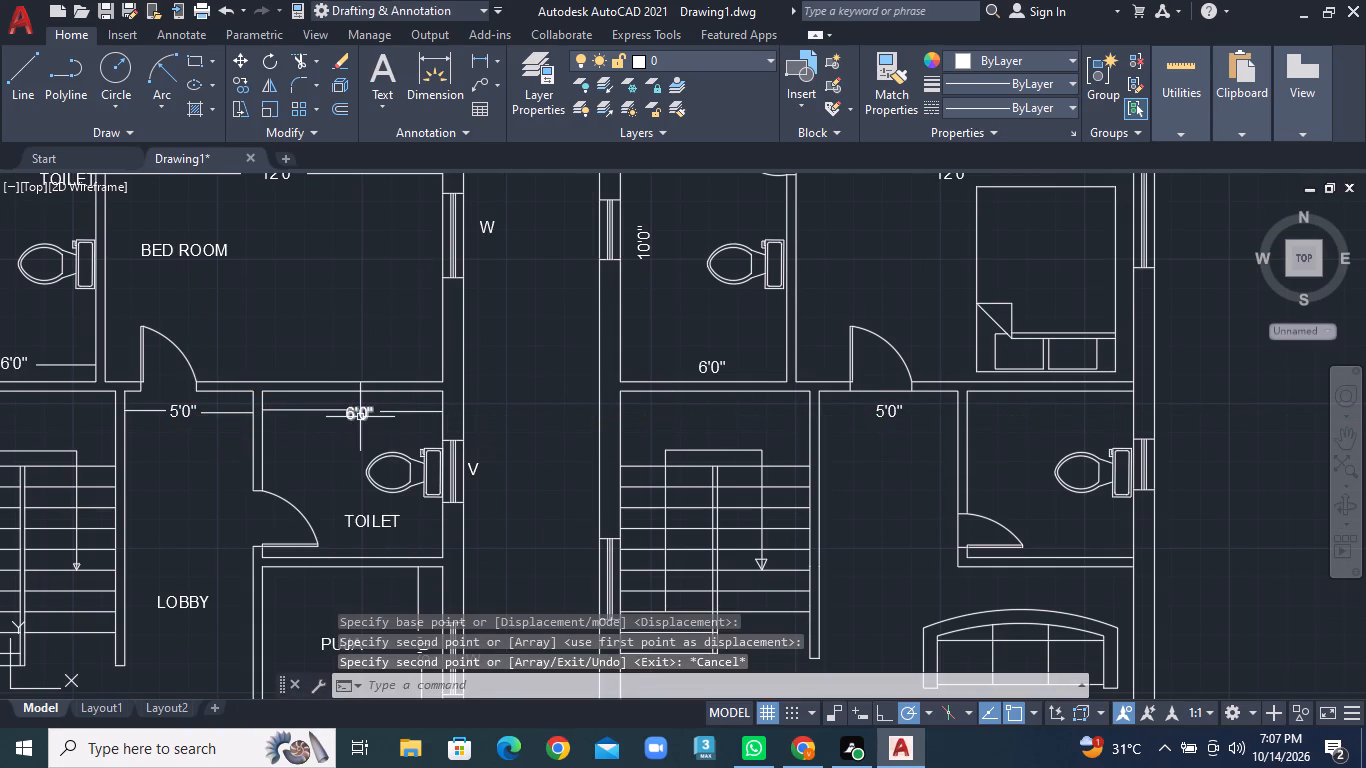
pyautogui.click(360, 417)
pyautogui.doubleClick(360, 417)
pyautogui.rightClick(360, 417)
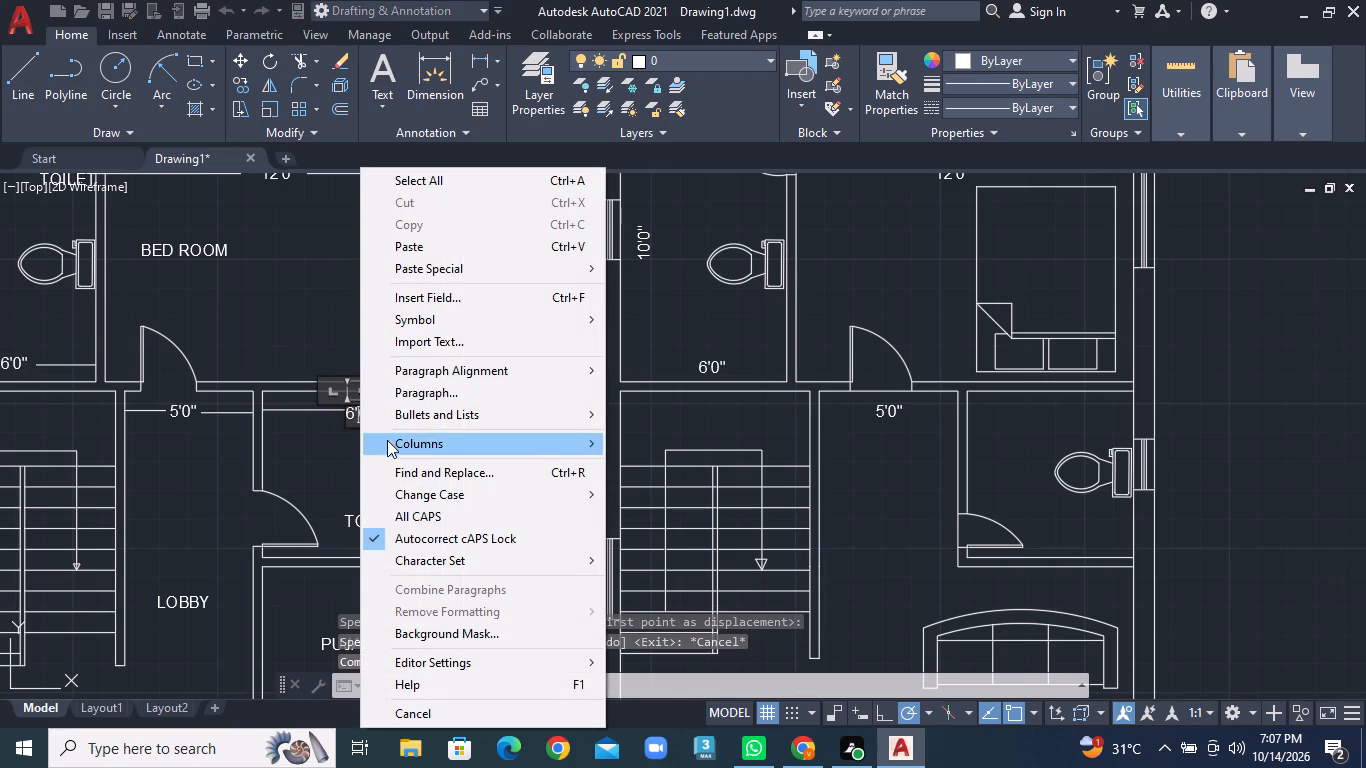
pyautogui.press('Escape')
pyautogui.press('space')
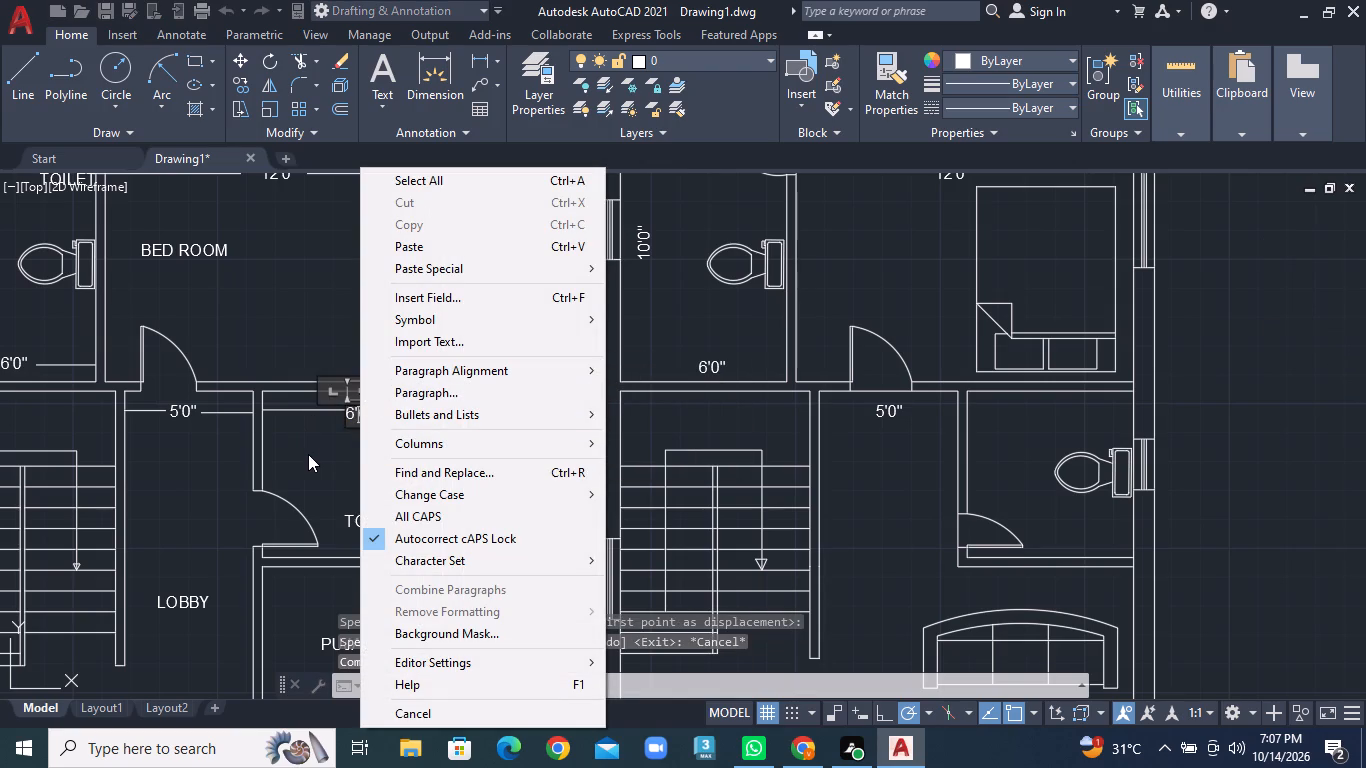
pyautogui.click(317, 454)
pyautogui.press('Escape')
# Copy the first plan's 6'0" lower toilet width label to the top of the second plan's lower toilet.
pyautogui.click(369, 415)
pyautogui.rightClick(369, 415)
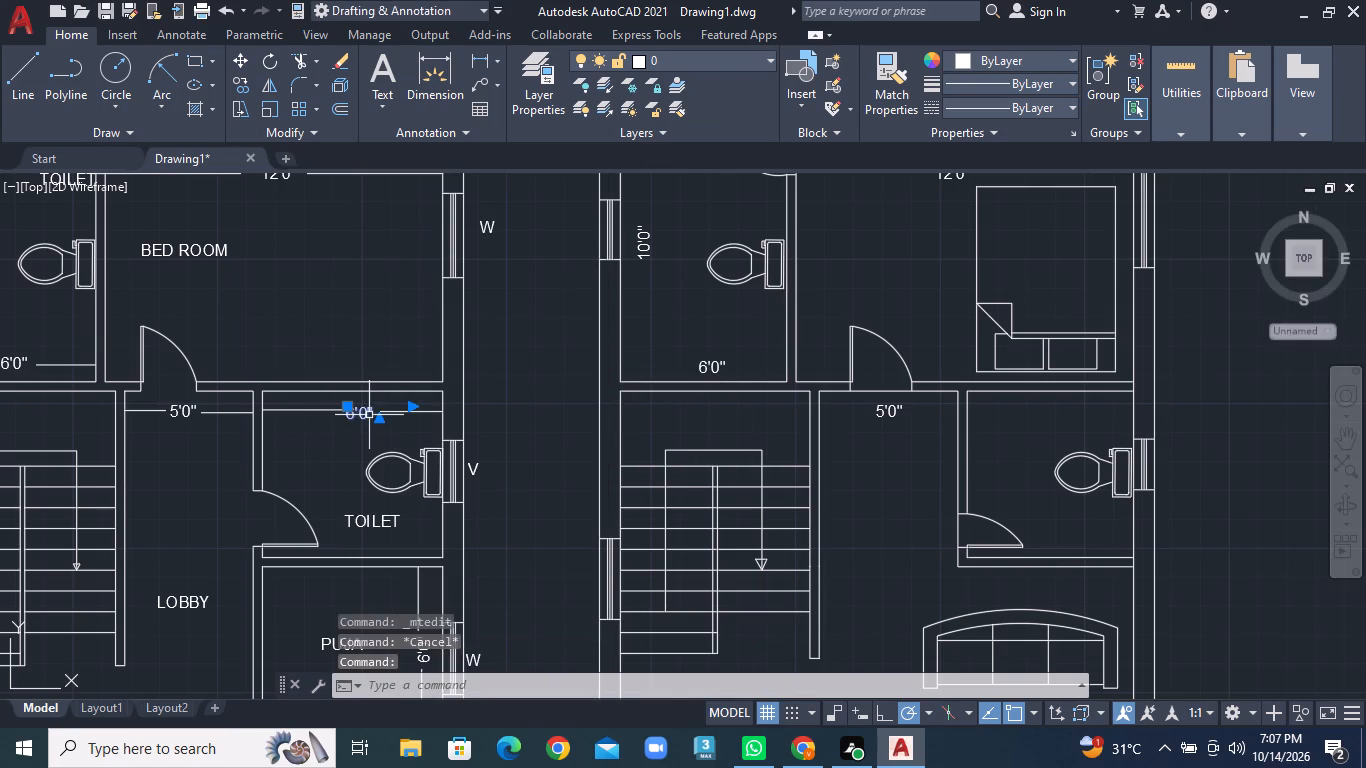
pyautogui.click(410, 410)
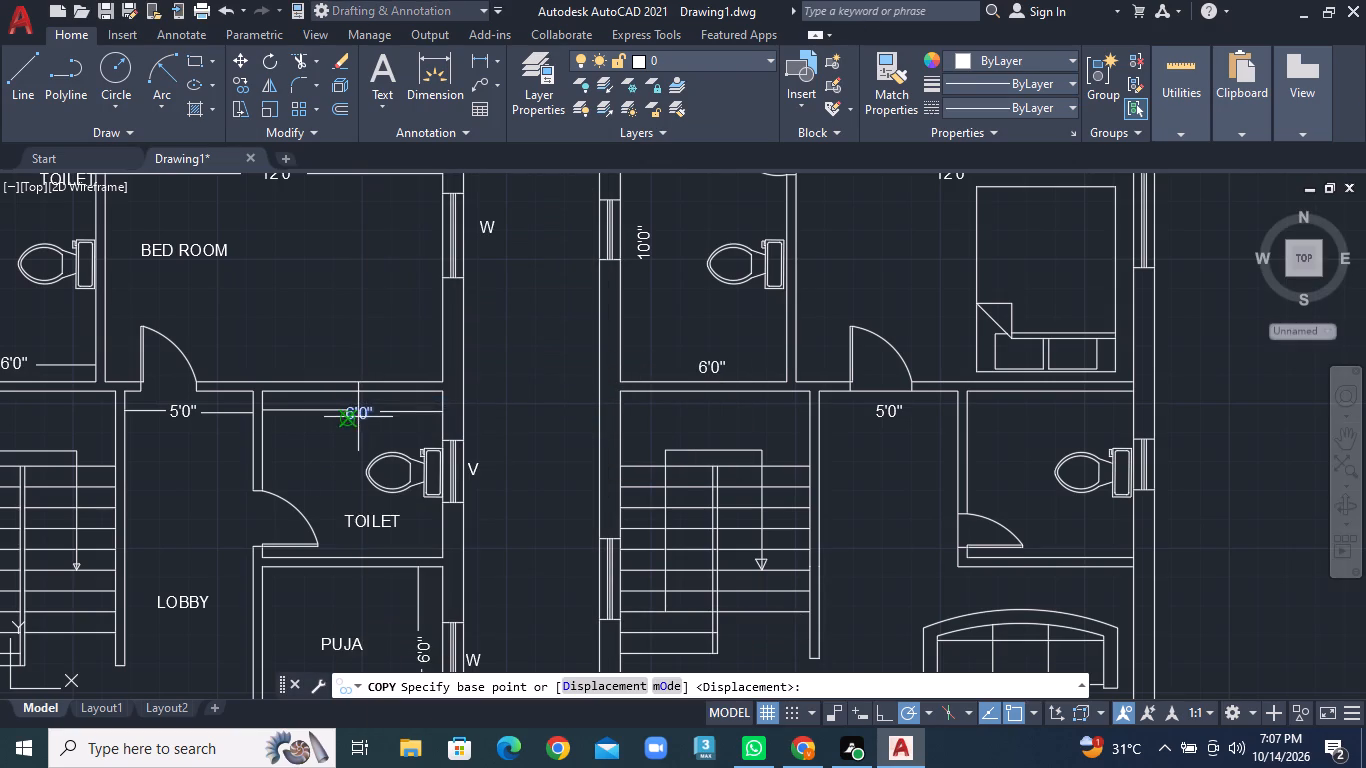
pyautogui.click(358, 417)
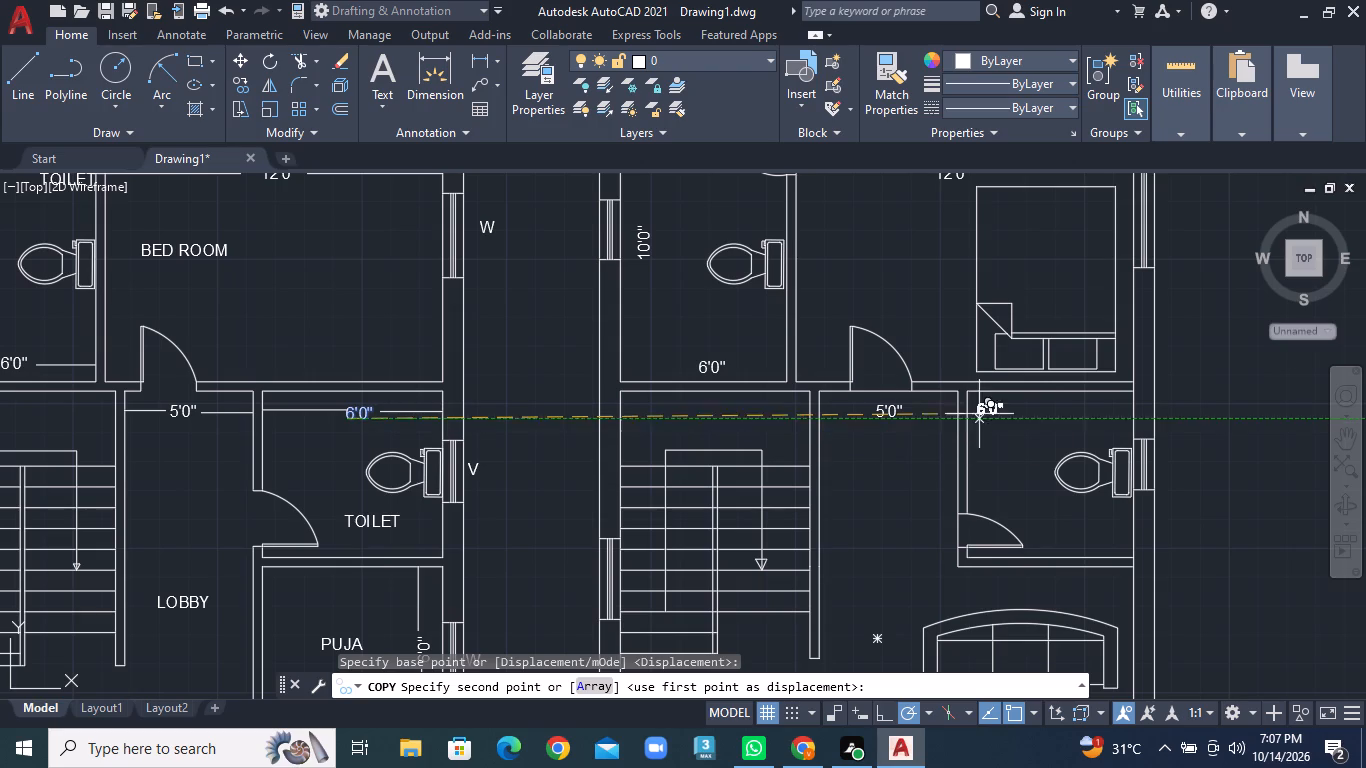
pyautogui.click(1038, 410)
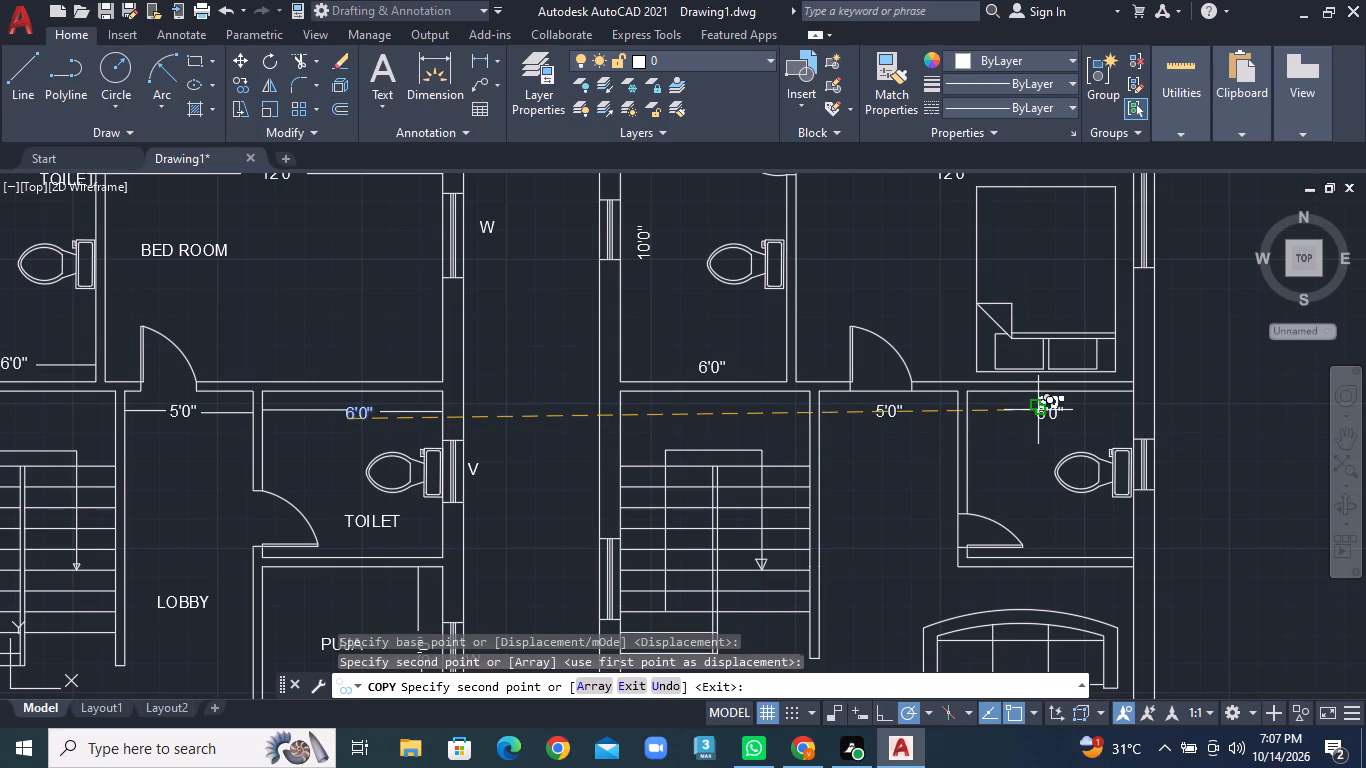
pyautogui.press('Escape')
# Copy the first plan's lower TOILET room label into the second plan's lower toilet, below the WC fixture.
pyautogui.scroll(-1, 437, 445)
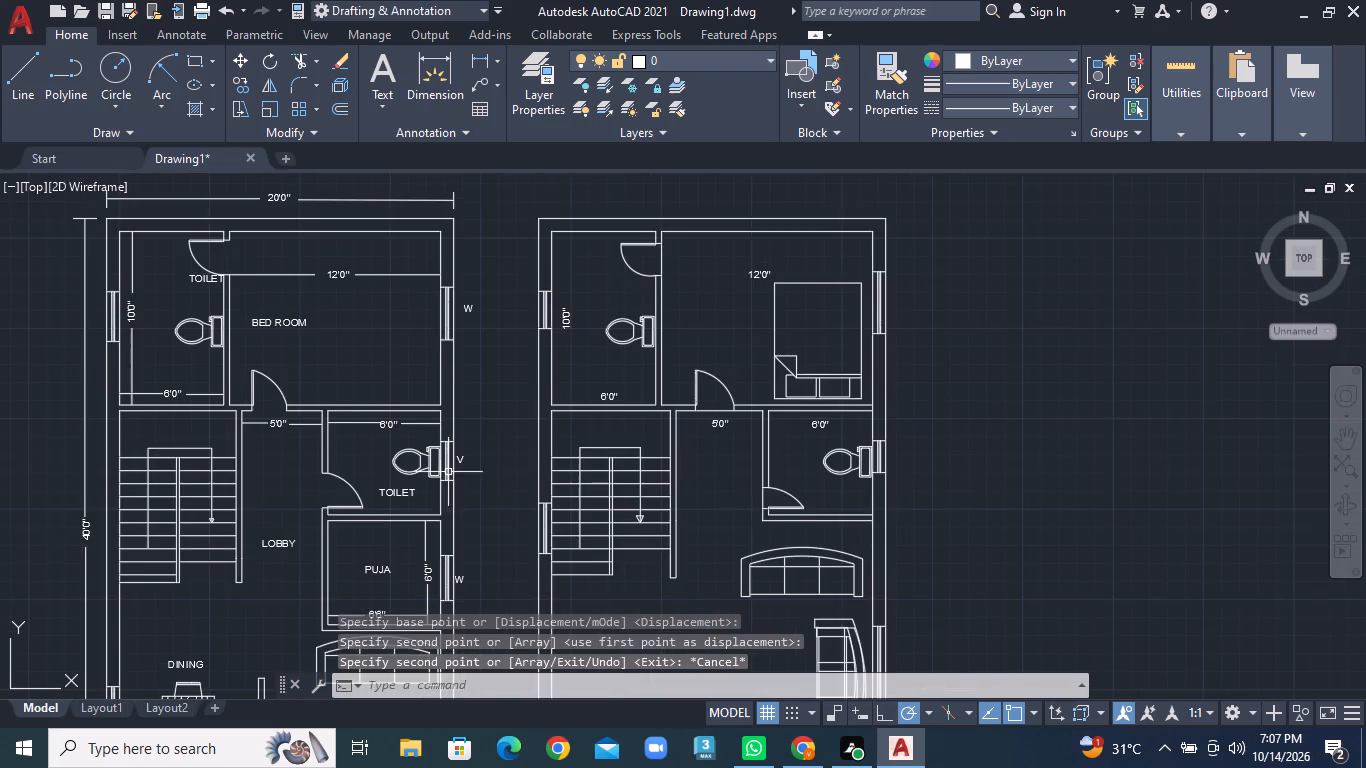
pyautogui.moveTo(489, 503); pyautogui.dragTo(419, 410, button='middle')
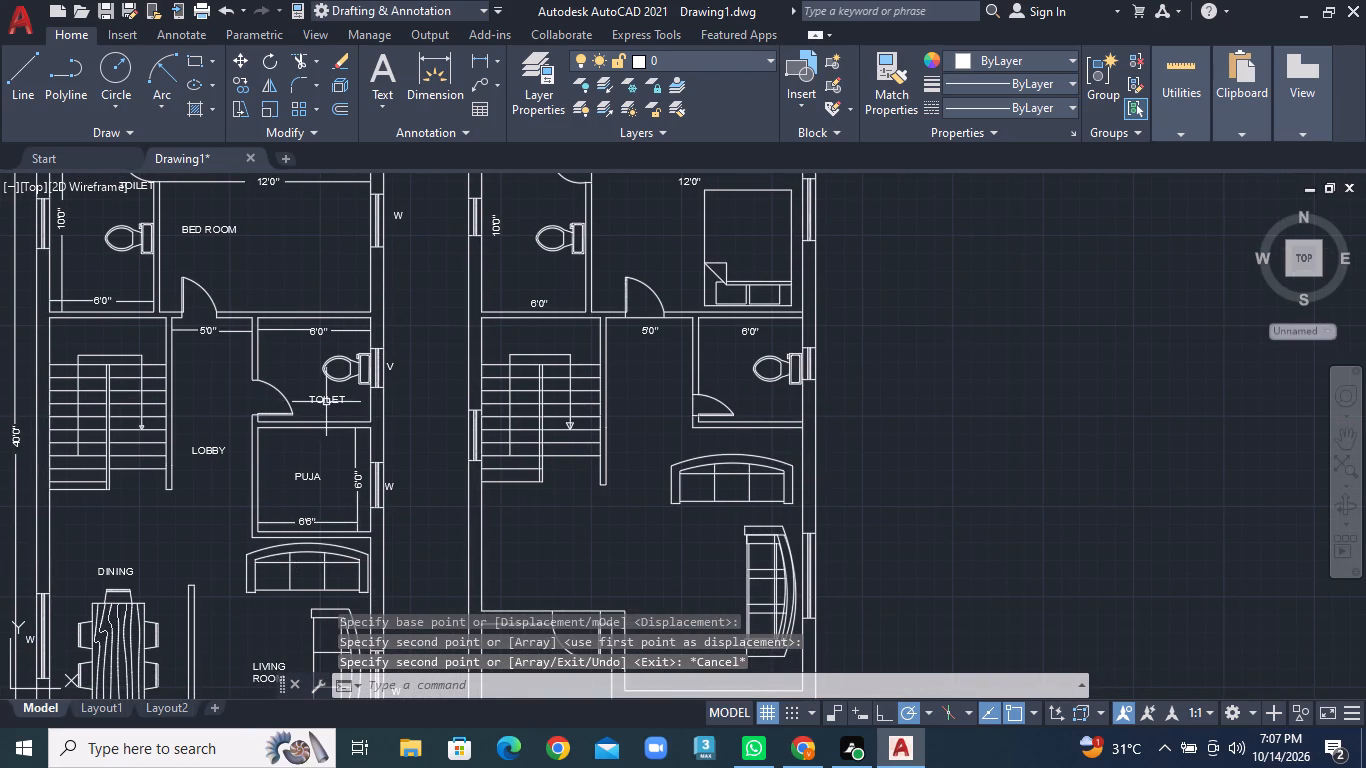
pyautogui.click(331, 402)
pyautogui.rightClick(331, 402)
pyautogui.click(405, 410)
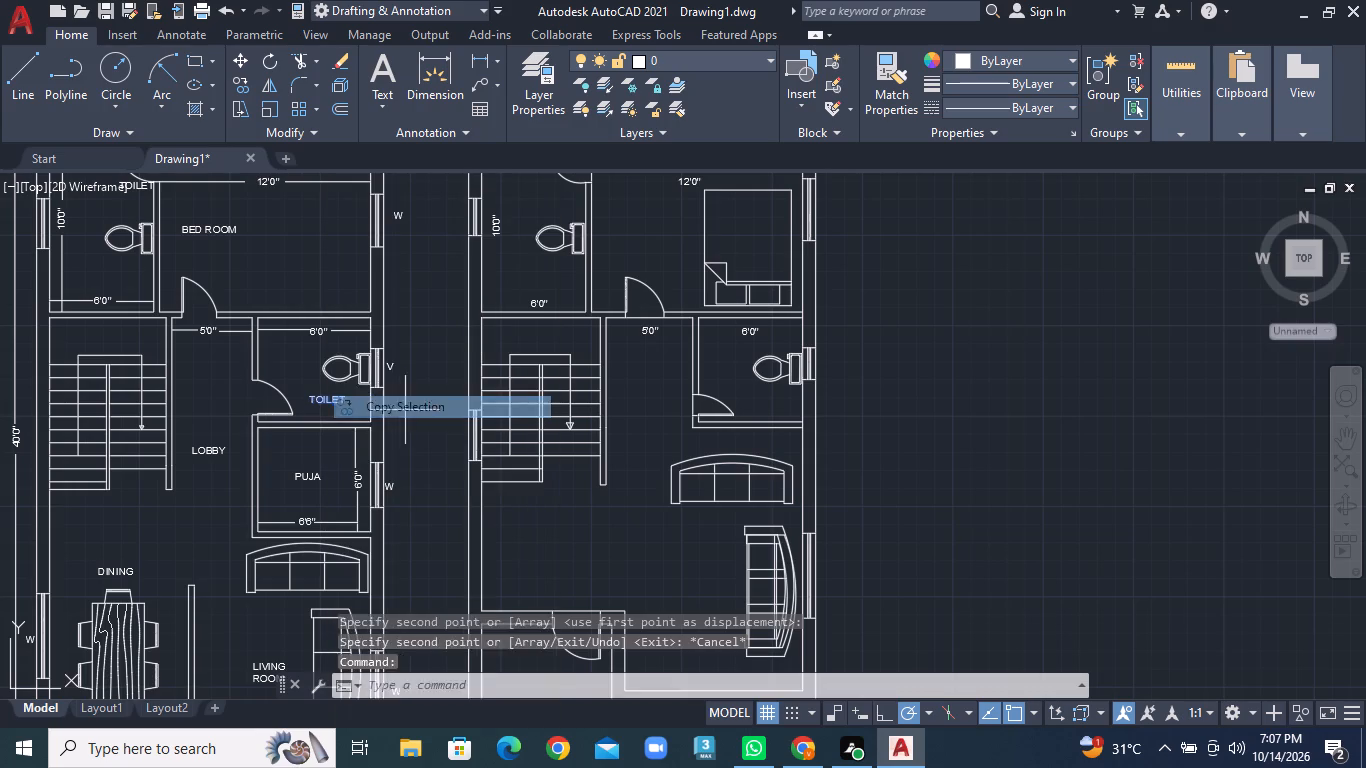
pyautogui.doubleClick(328, 403)
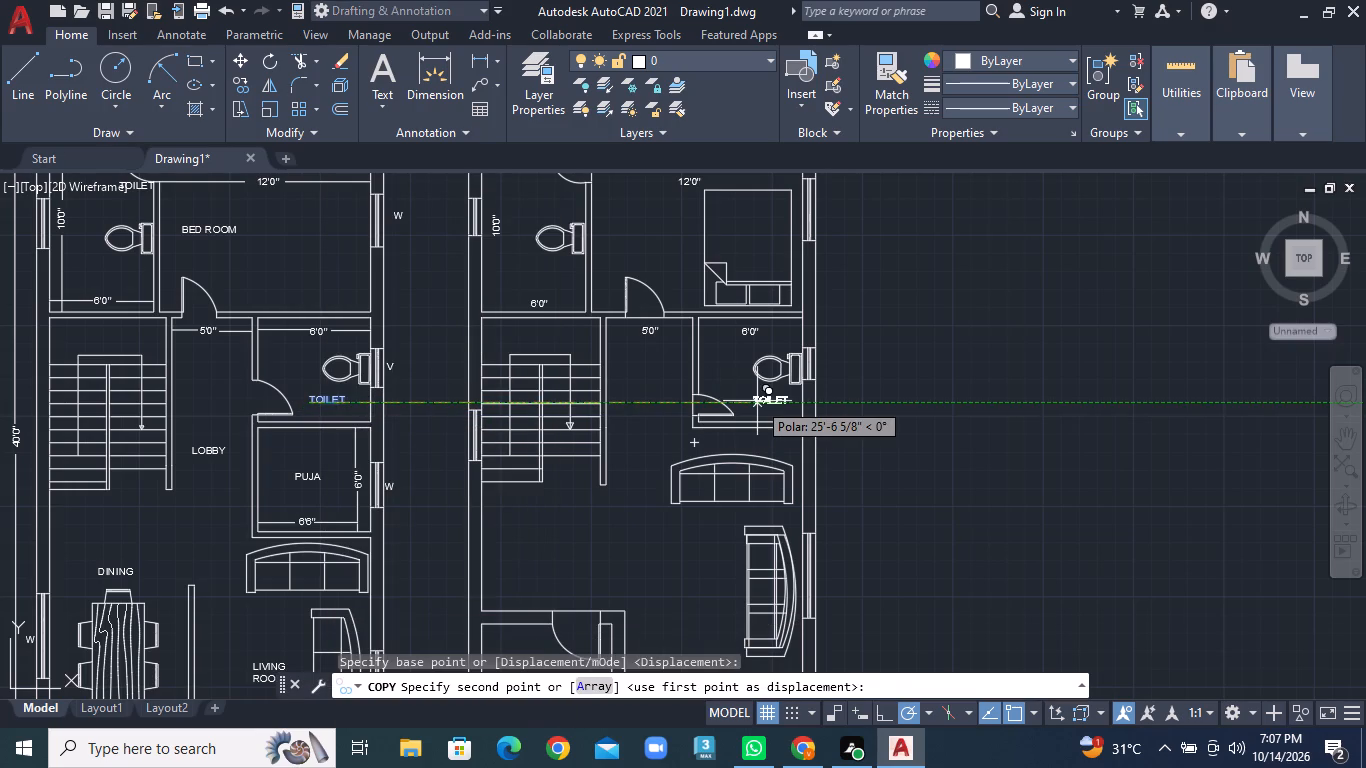
pyautogui.click(750, 402)
pyautogui.press('Escape')
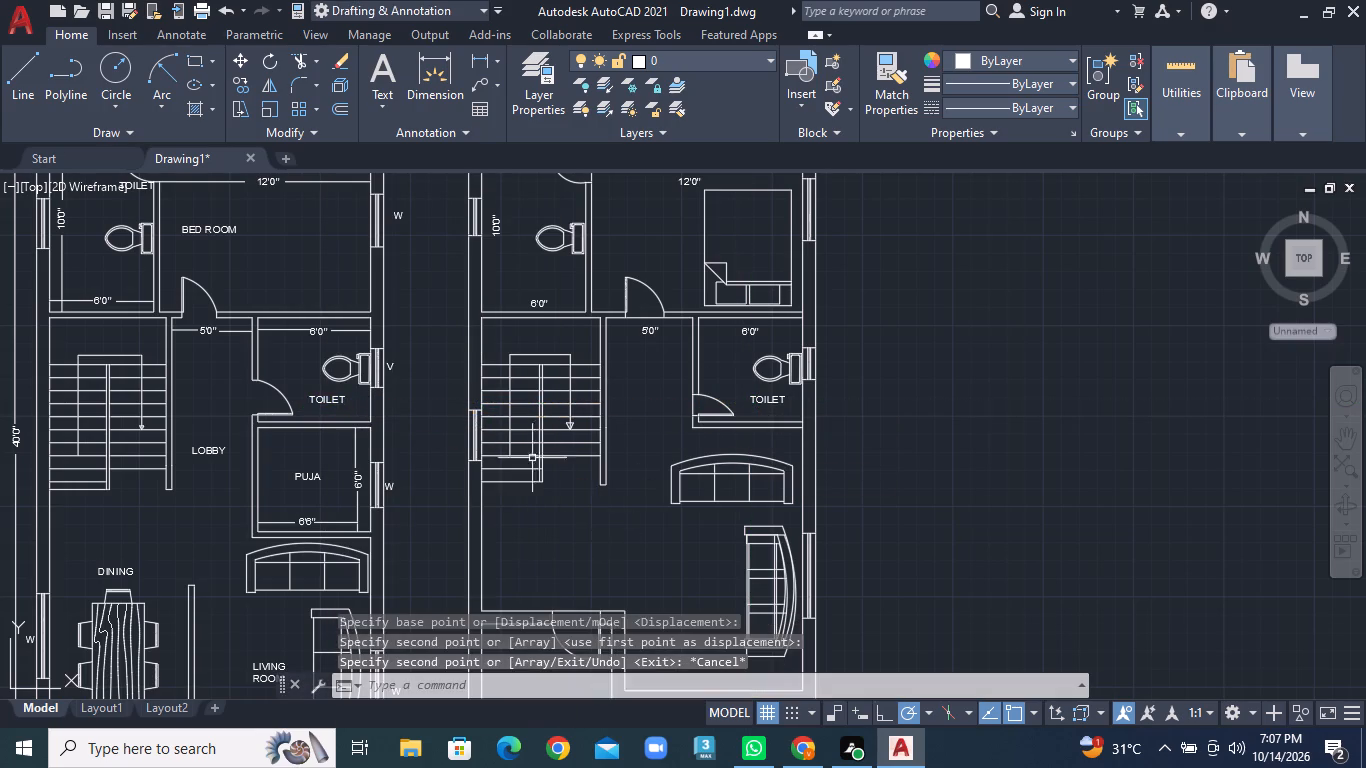
# Copy the first plan's upper TOILET room label into the second plan's upper toilet, above the WC and beside the door.
pyautogui.moveTo(454, 389); pyautogui.dragTo(532, 556, button='middle')
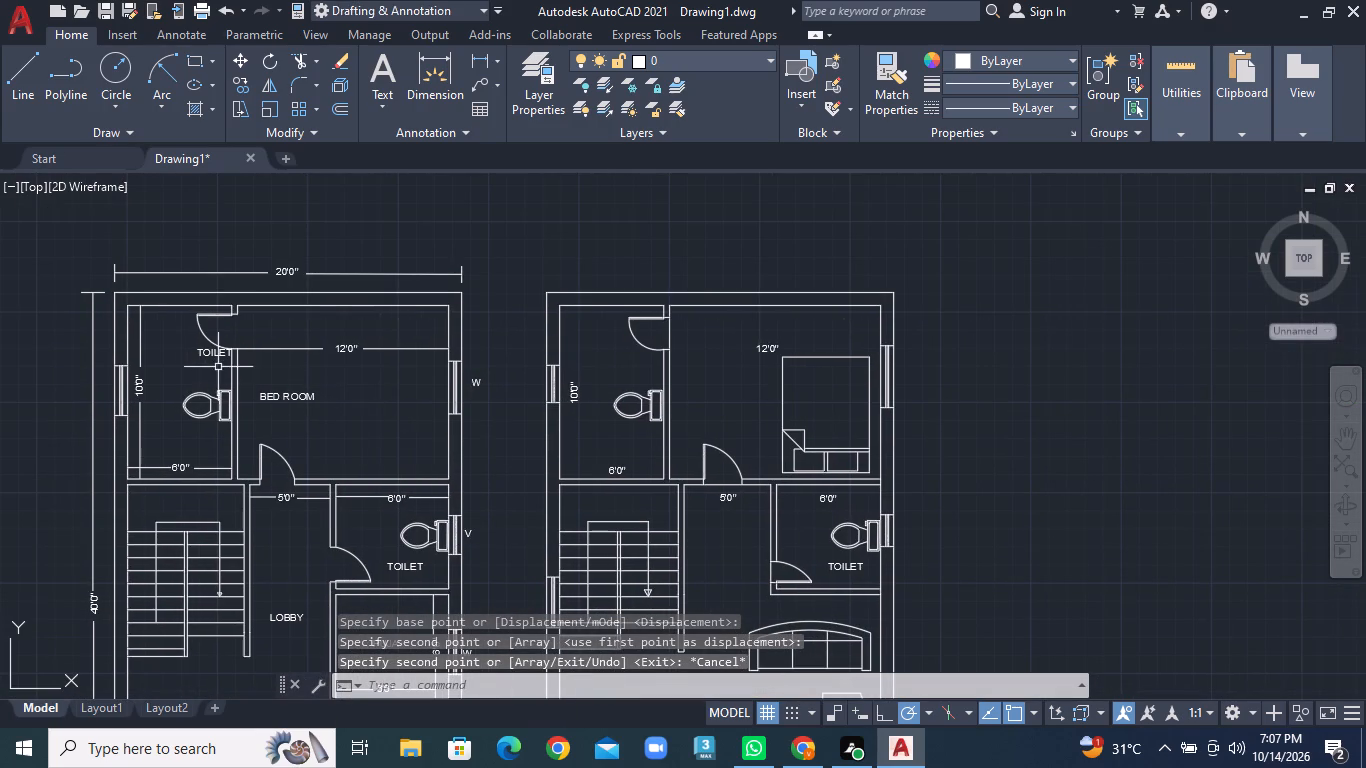
pyautogui.click(202, 354)
pyautogui.rightClick(202, 354)
pyautogui.scroll(1, 207, 356)
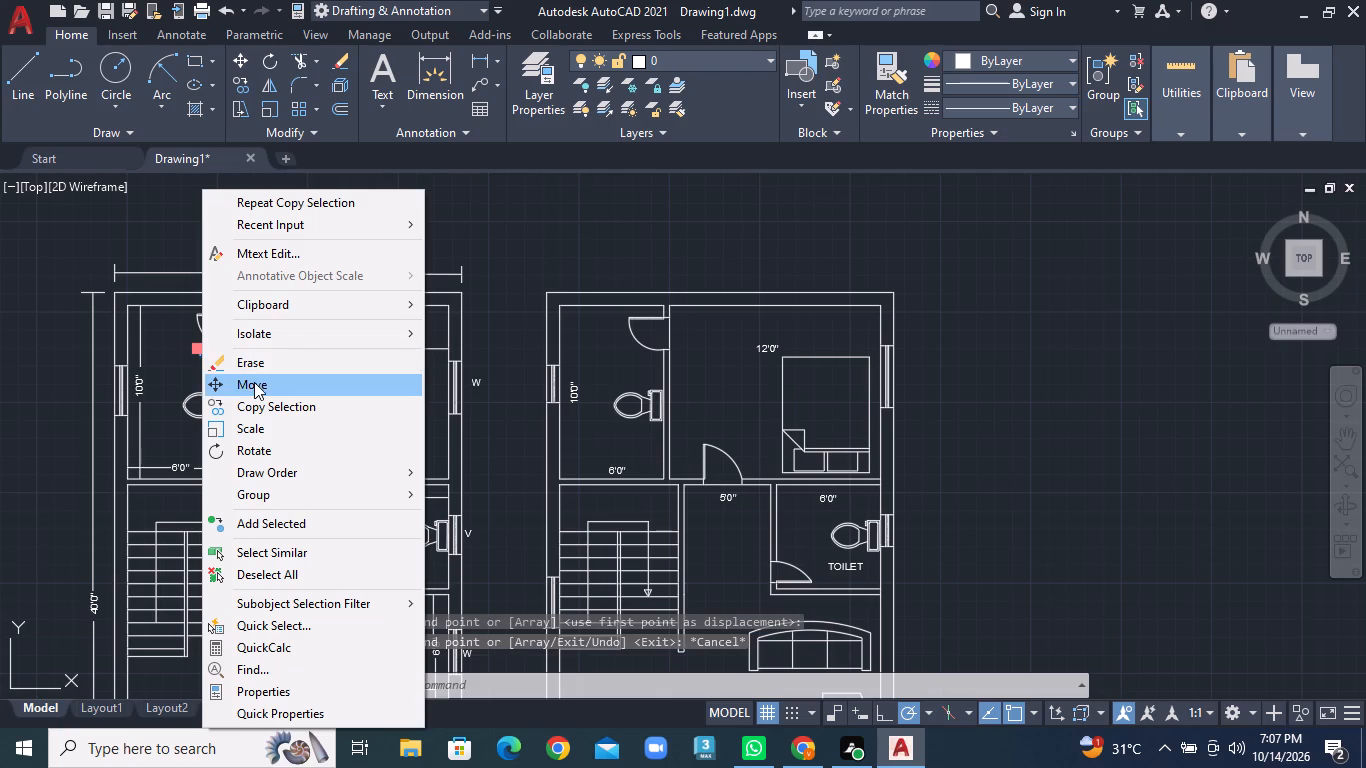
pyautogui.doubleClick(255, 399)
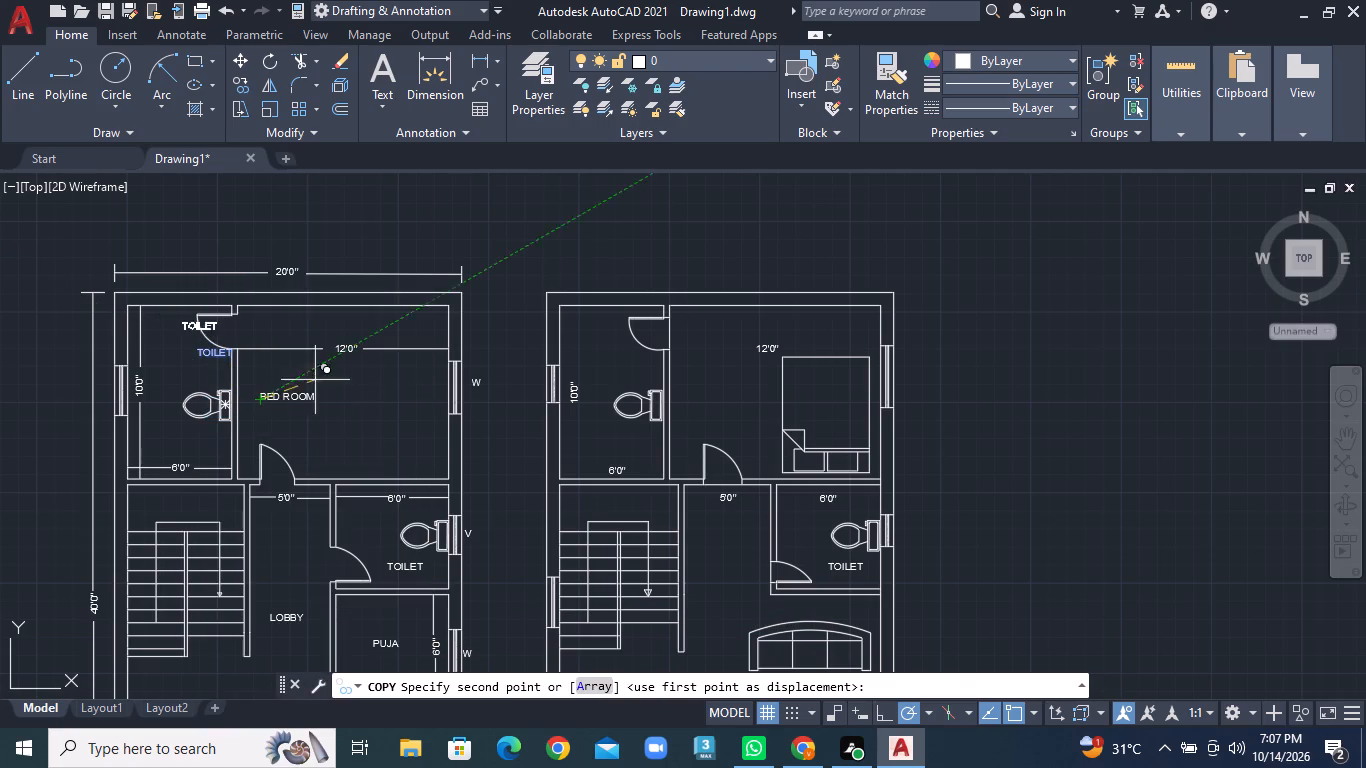
pyautogui.click(660, 394)
pyautogui.press('Escape')
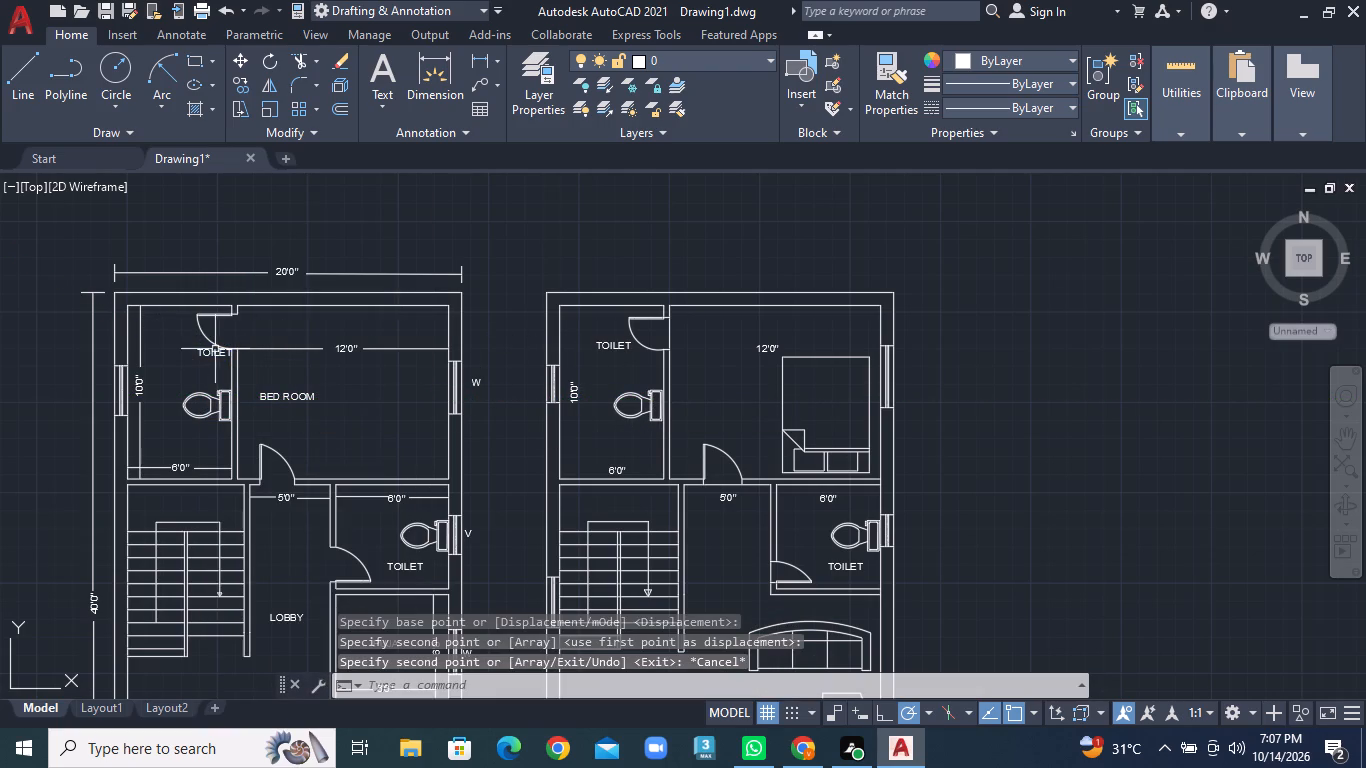
# Move the first plan's upper TOILET label to the left, clear of the door swing and the bedroom wall.
pyautogui.click(212, 351)
pyautogui.rightClick(212, 351)
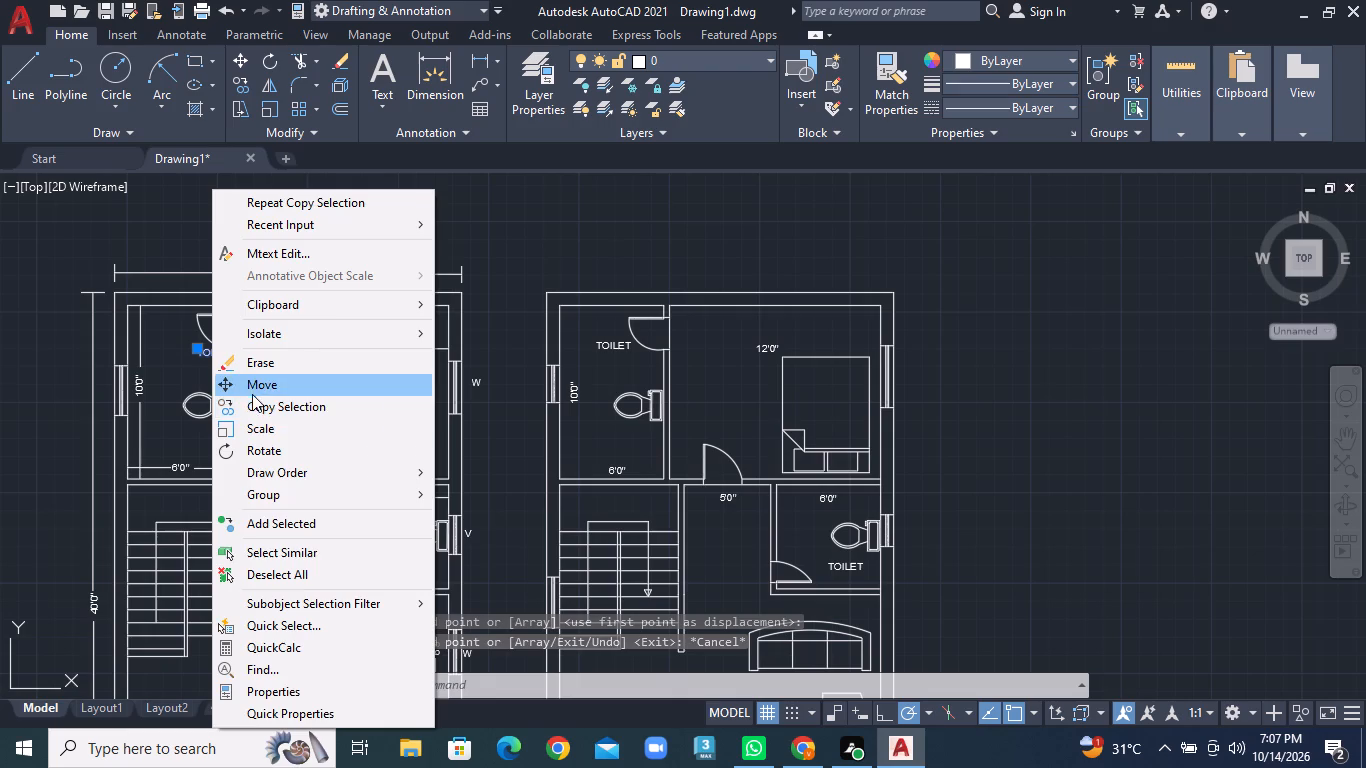
pyautogui.click(252, 390)
pyautogui.scroll(3, 196, 352)
pyautogui.click(225, 358)
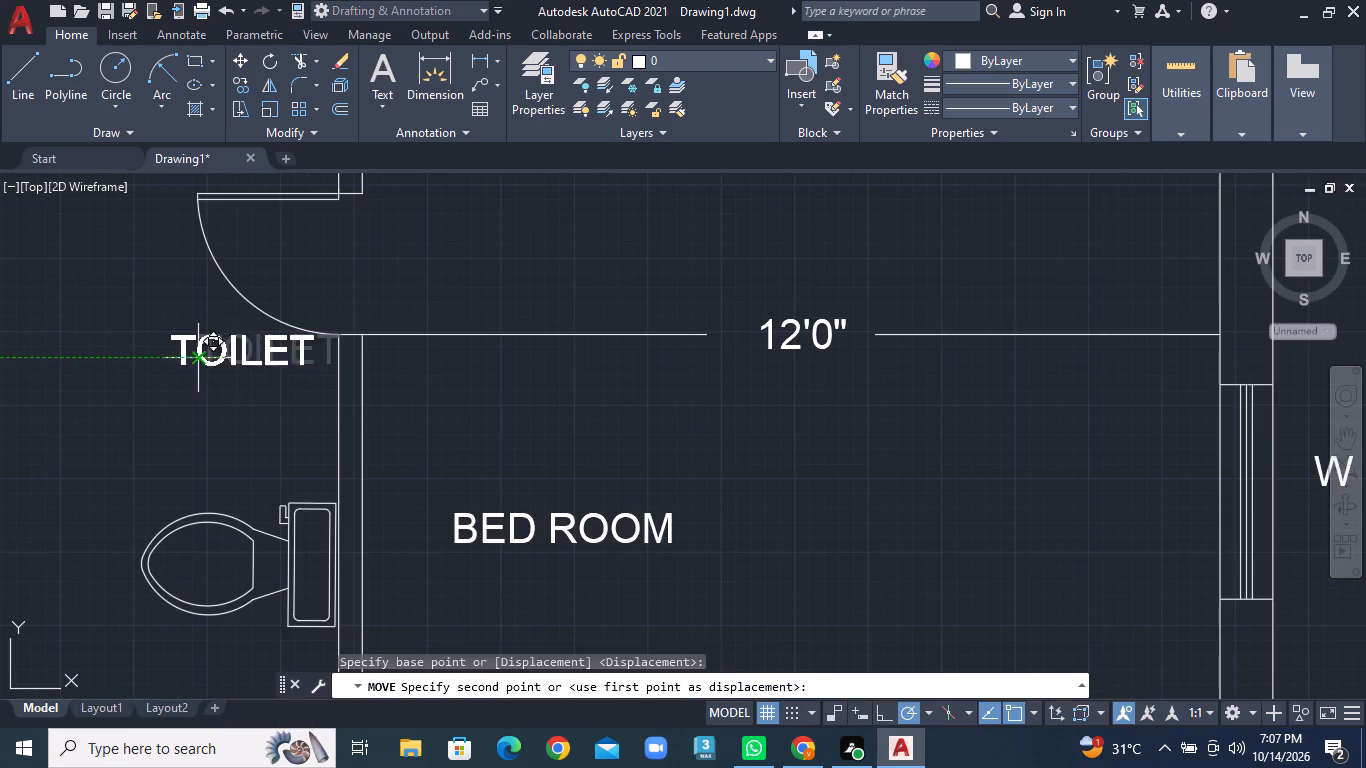
pyautogui.click(58, 351)
# Copy the first plan's LIVING ROOM label into the second plan's living room, just left of the vertical sofa.
pyautogui.scroll(-2, 405, 450)
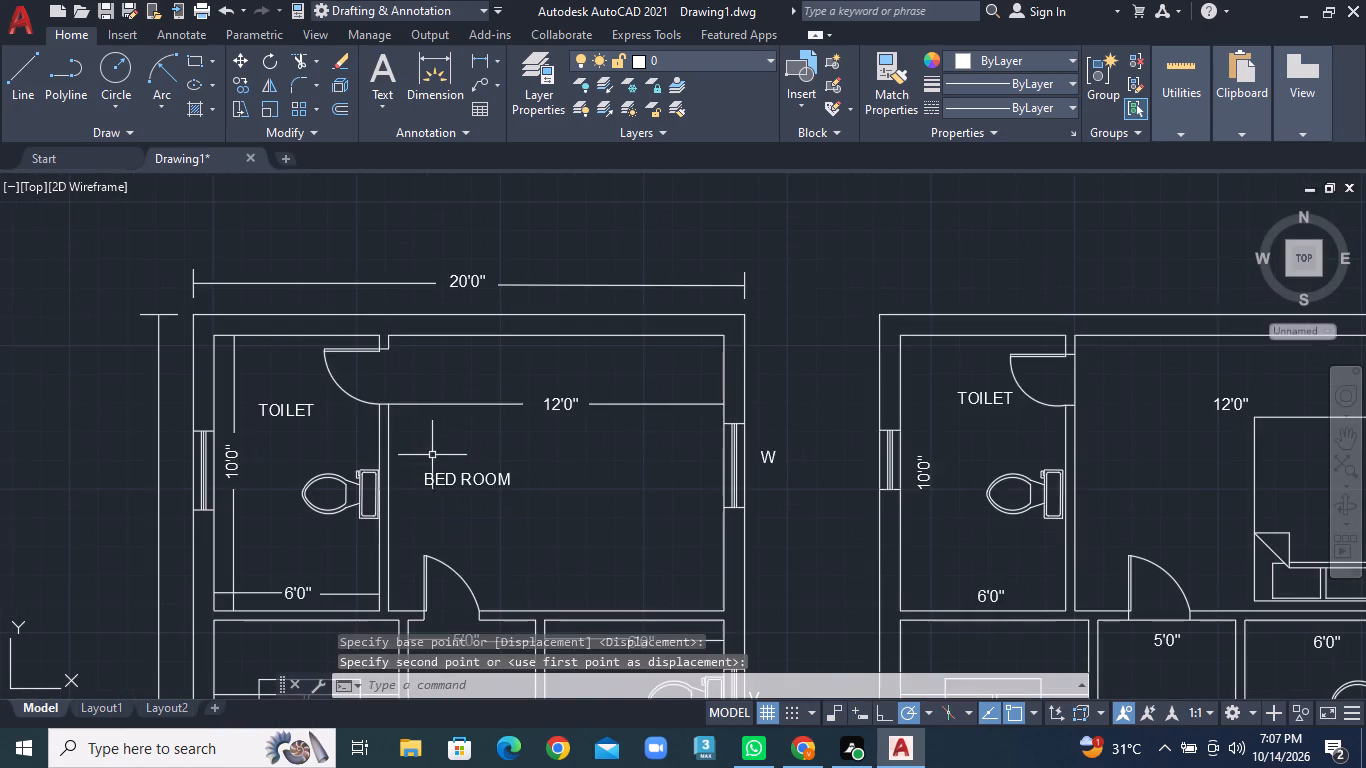
pyautogui.scroll(-2, 516, 464)
pyautogui.moveTo(654, 506); pyautogui.dragTo(526, 444, button='middle')
pyautogui.moveTo(608, 489); pyautogui.dragTo(555, 457, button='middle')
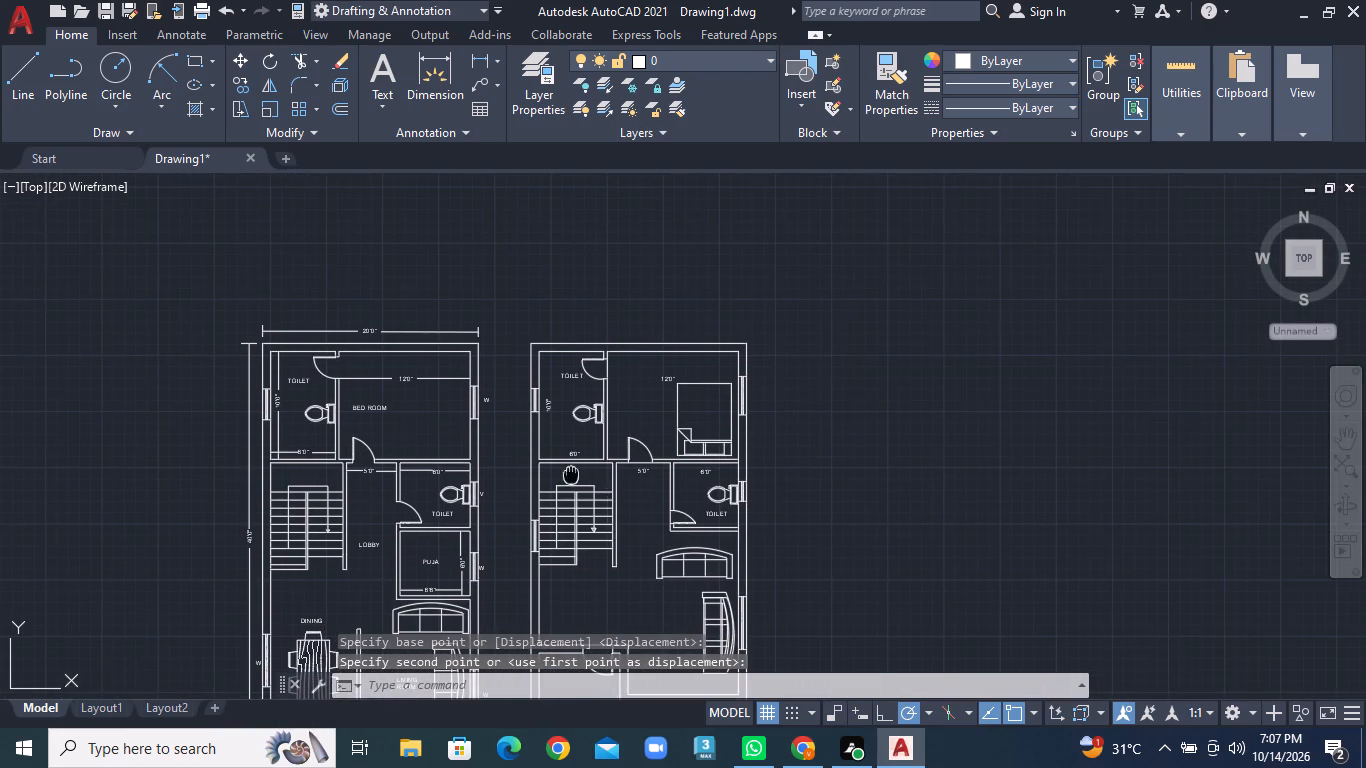
pyautogui.moveTo(555, 457); pyautogui.dragTo(537, 370, button='middle')
pyautogui.moveTo(534, 506); pyautogui.dragTo(529, 422, button='middle')
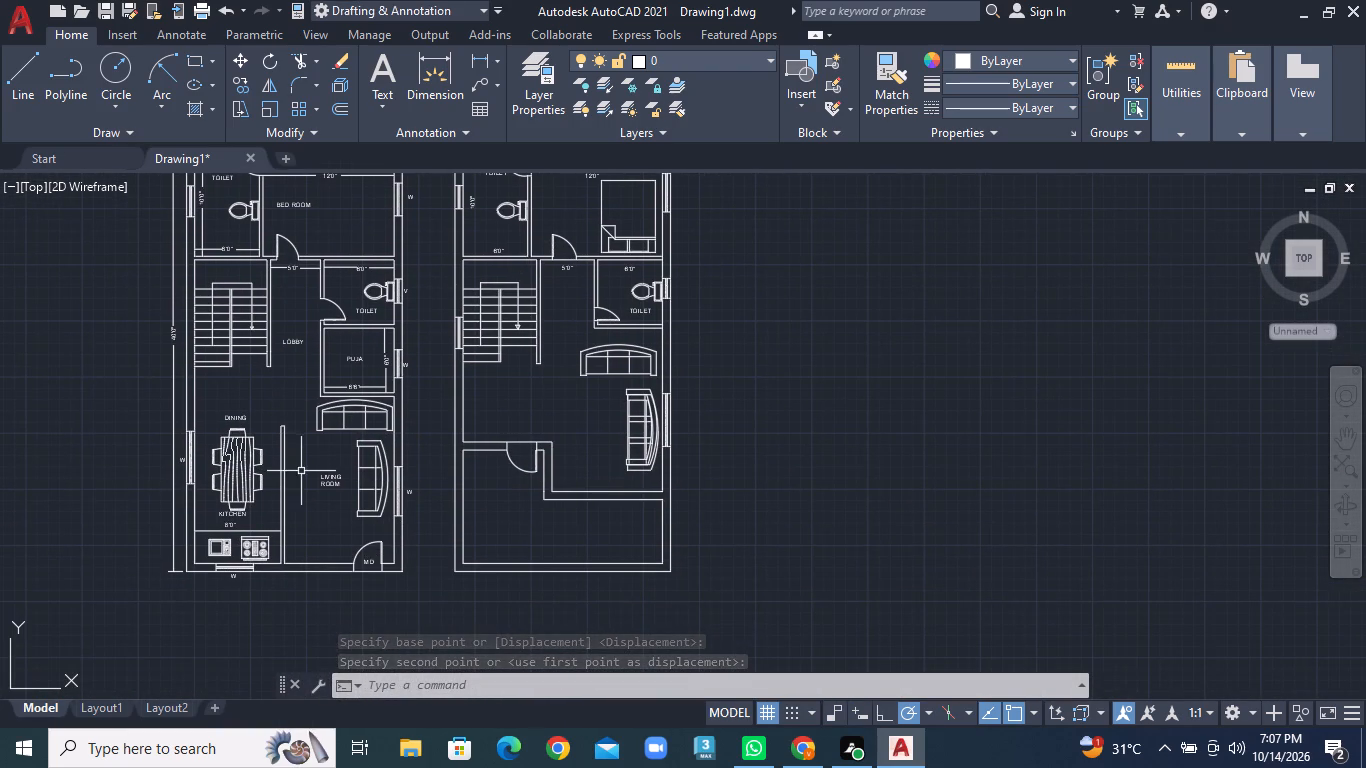
pyautogui.click(327, 484)
pyautogui.rightClick(327, 484)
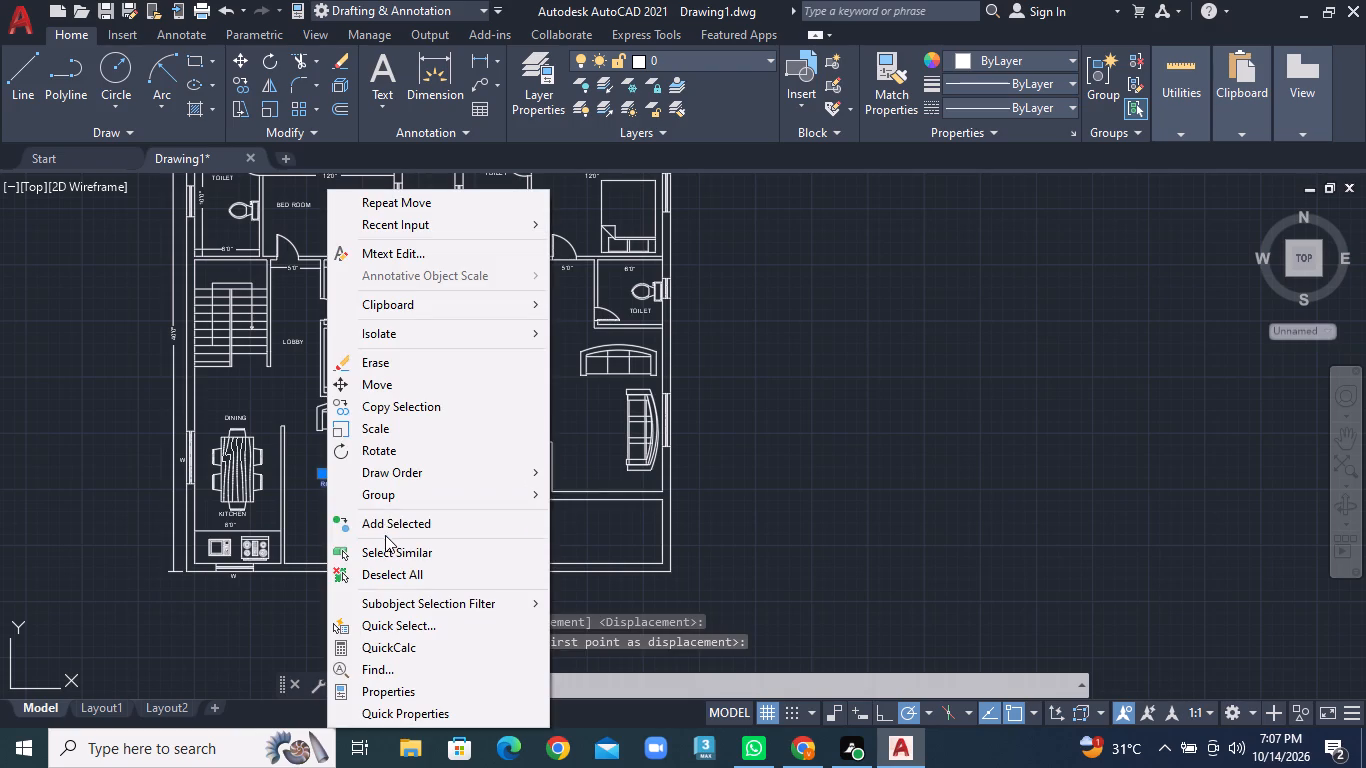
pyautogui.click(385, 404)
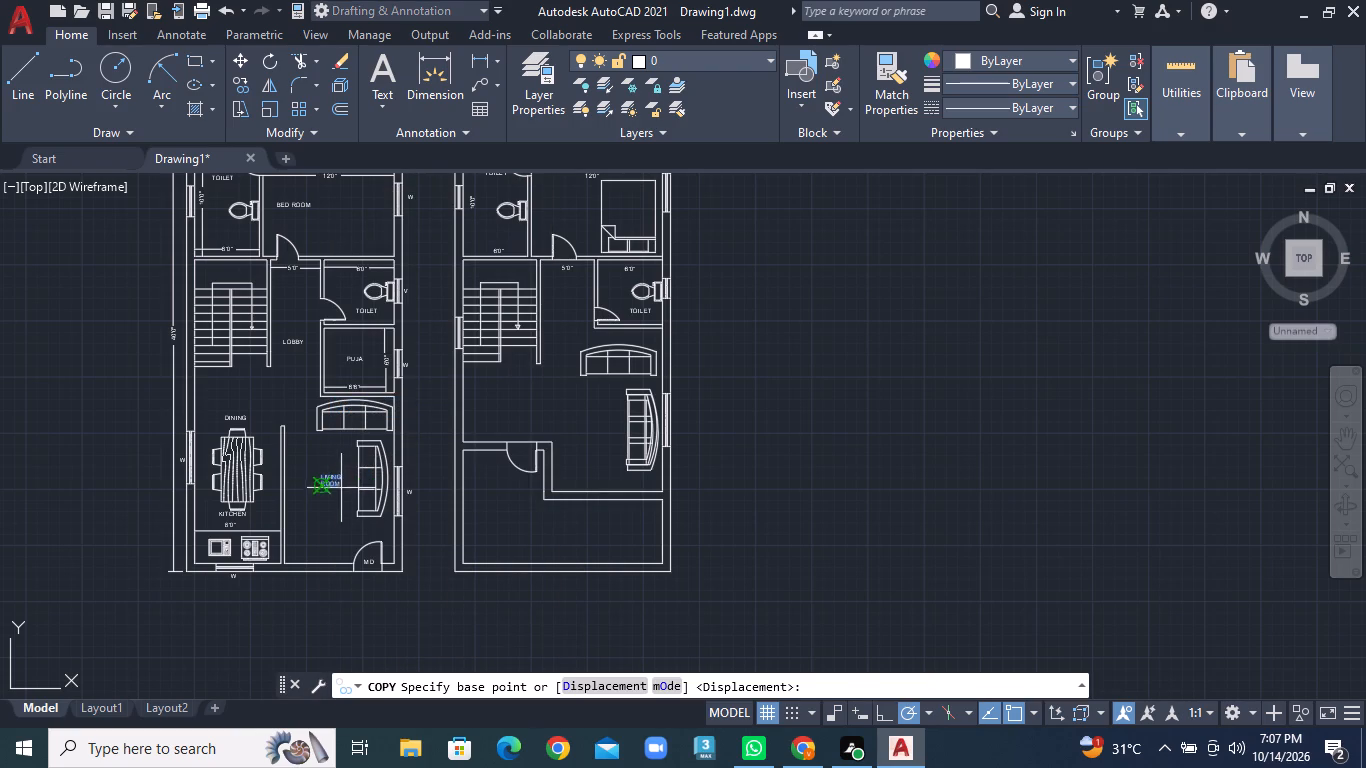
pyautogui.click(341, 488)
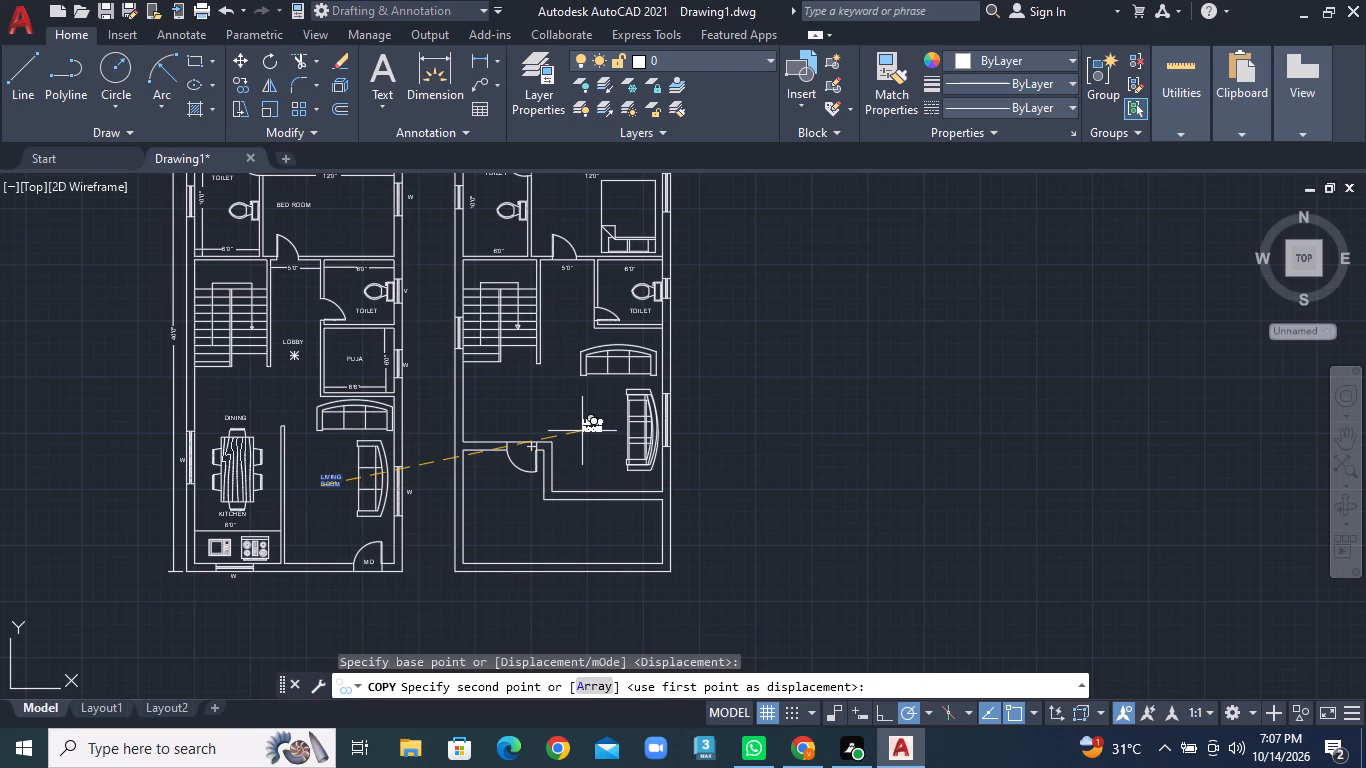
pyautogui.click(582, 431)
pyautogui.press('Escape')
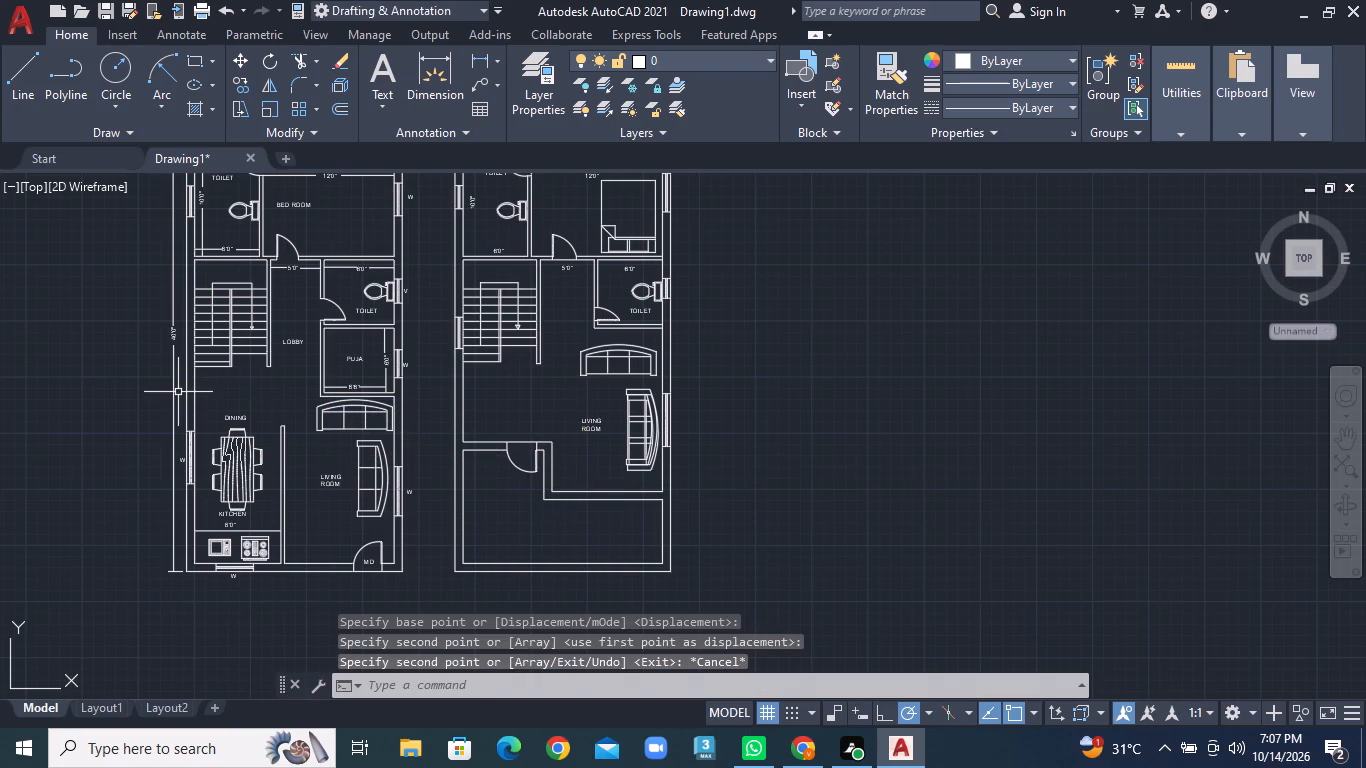
# Copy the first plan's LOBBY label into the second plan's lobby, between the staircase wall and the upper sofa.
pyautogui.click(299, 345)
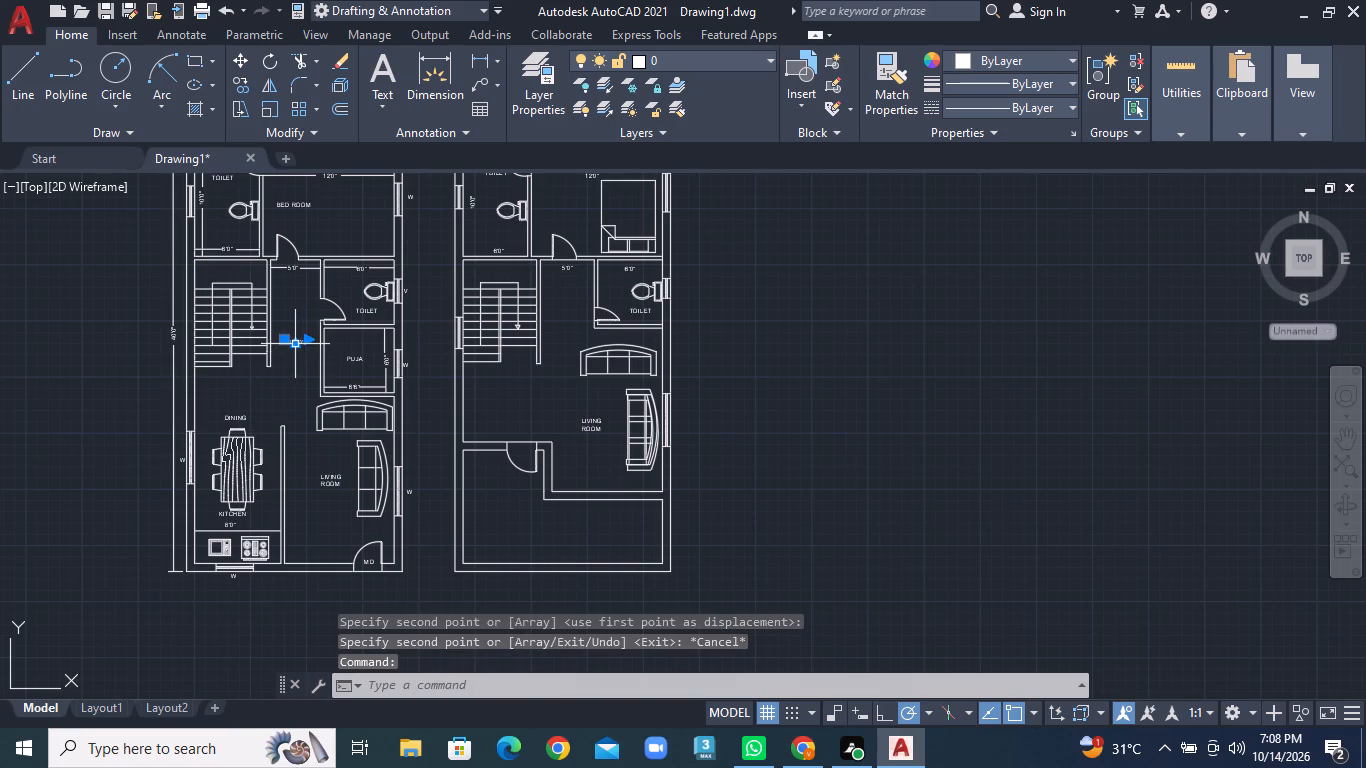
pyautogui.rightClick(299, 345)
pyautogui.click(366, 408)
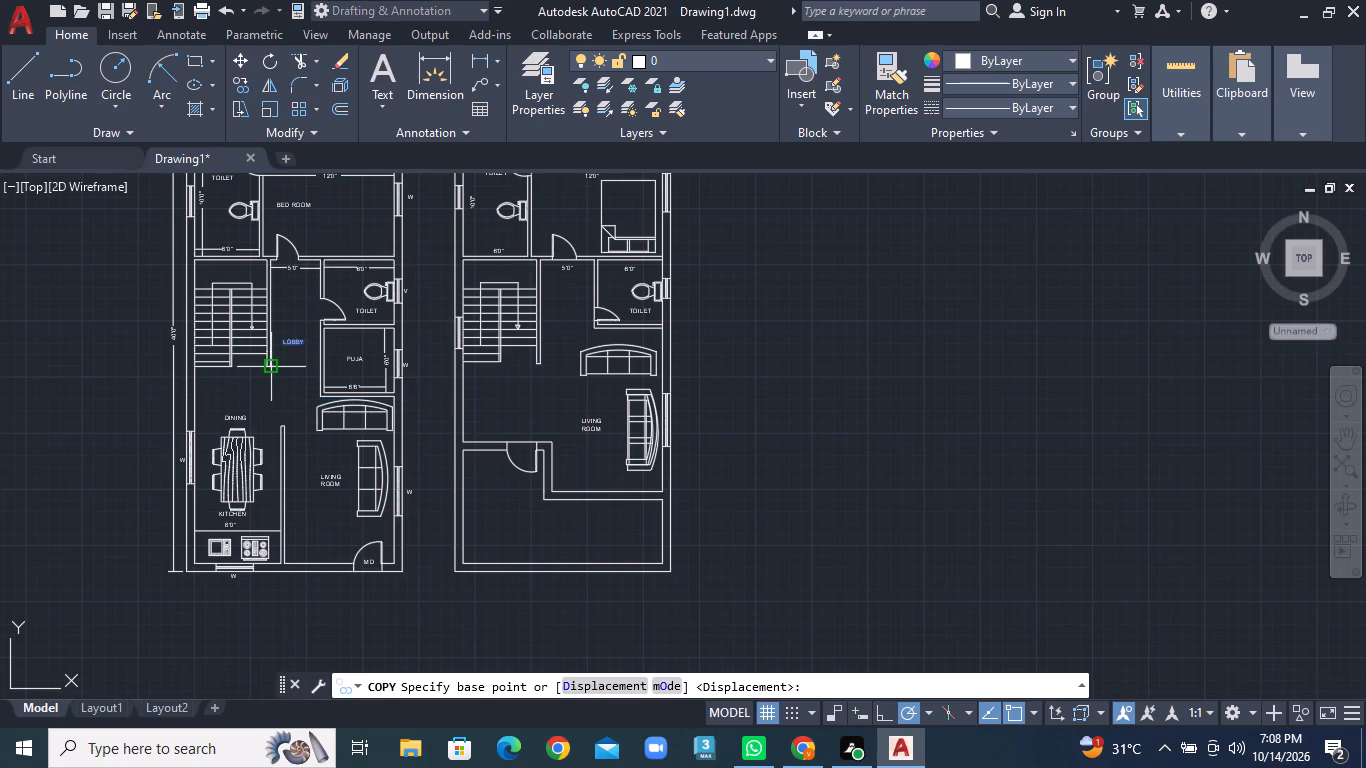
pyautogui.click(298, 336)
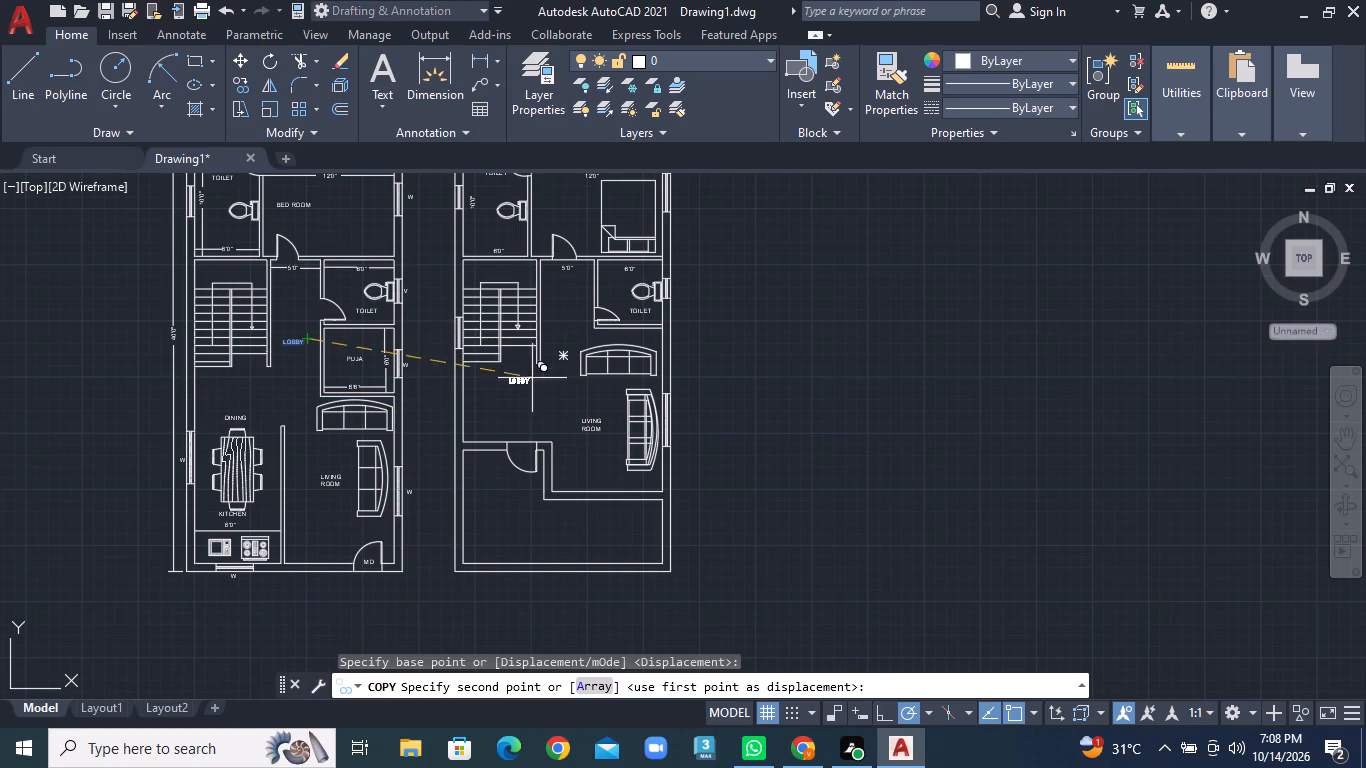
pyautogui.scroll(2, 535, 384)
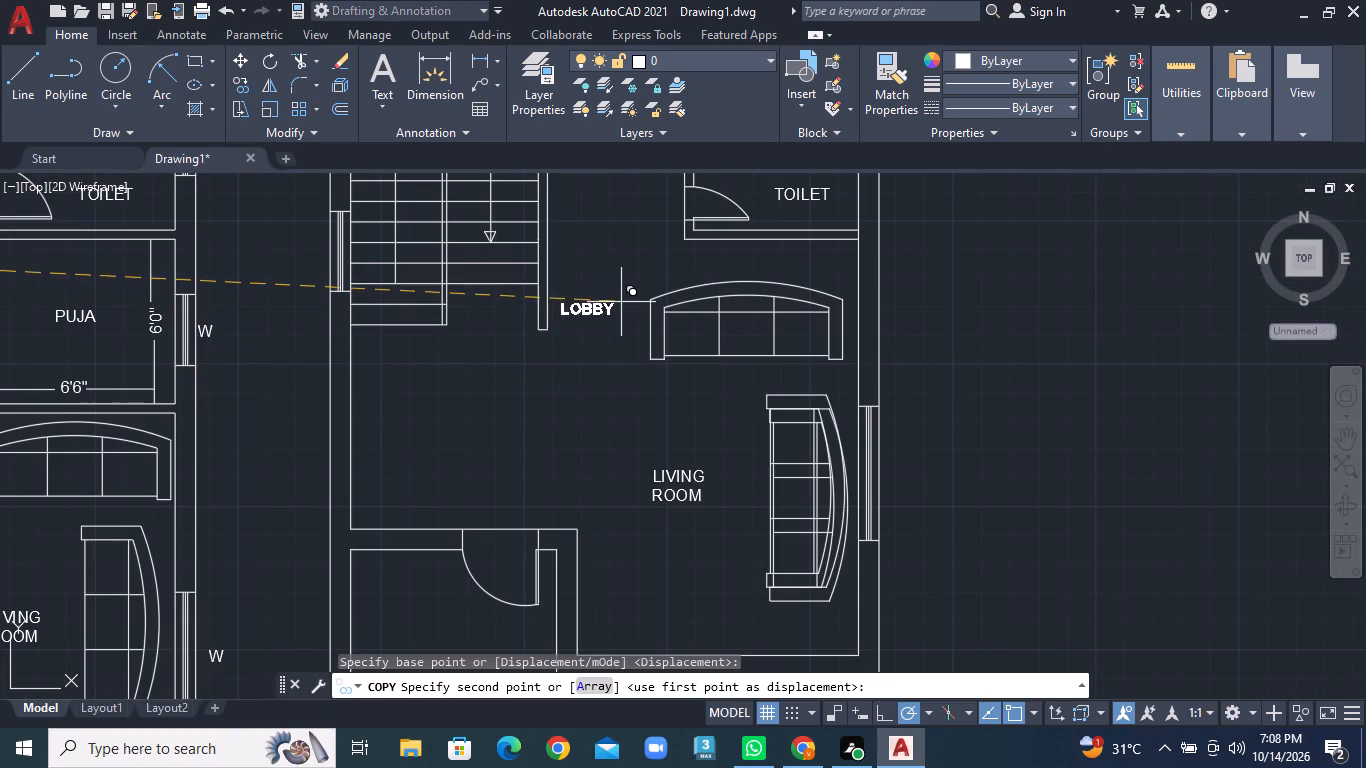
pyautogui.click(625, 302)
pyautogui.press('Escape')
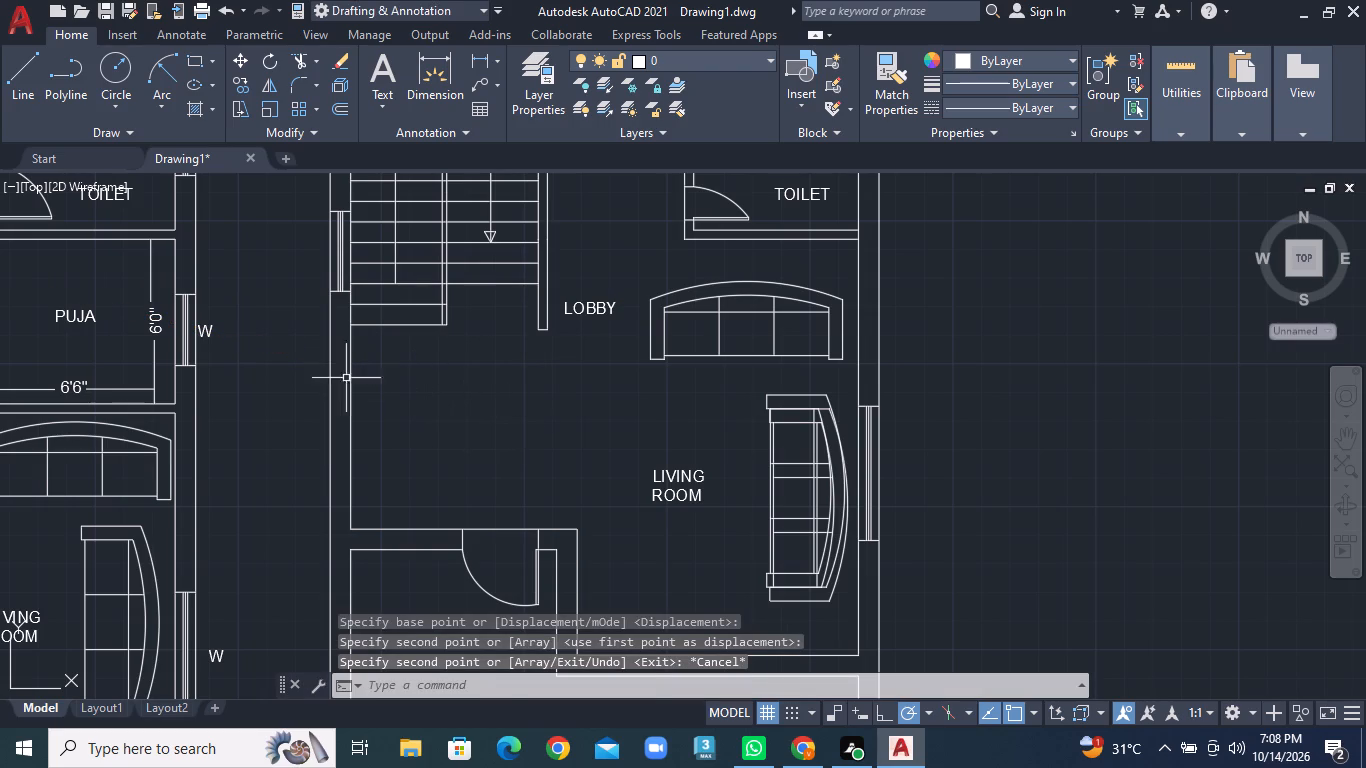
# Add the multiline text label BALCONY in the second plan's bottom room, below its door.
pyautogui.scroll(-1, 490, 394)
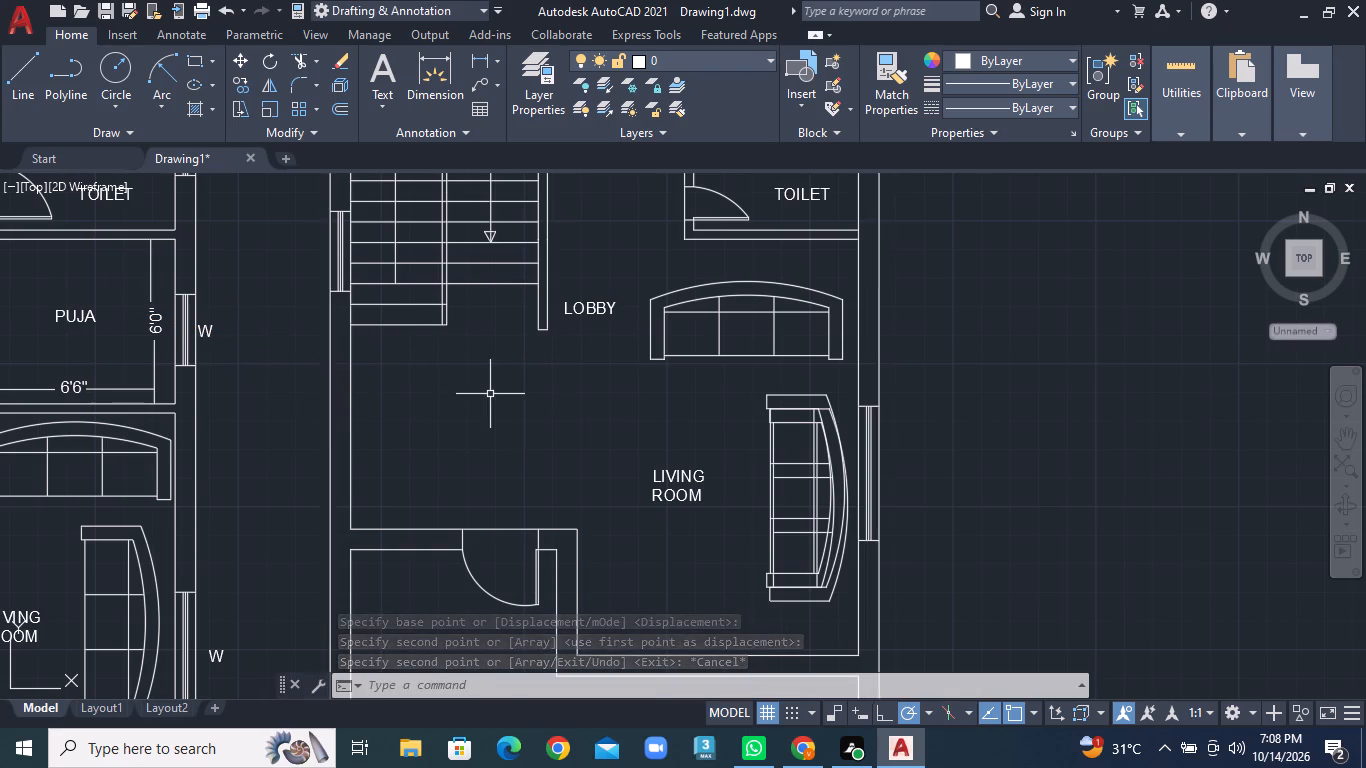
pyautogui.moveTo(490, 394); pyautogui.dragTo(496, 427, button='middle')
pyautogui.moveTo(501, 520); pyautogui.dragTo(706, 308, button='middle')
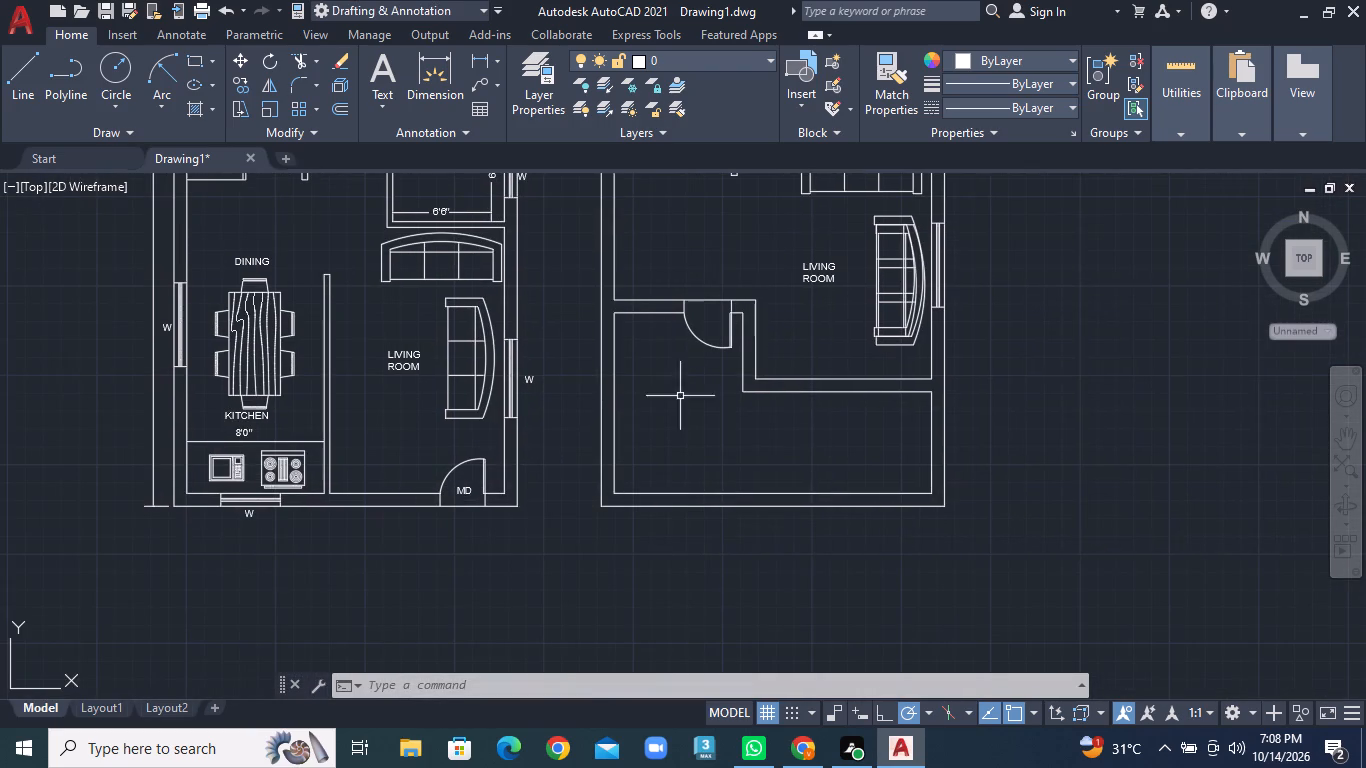
pyautogui.click(383, 90)
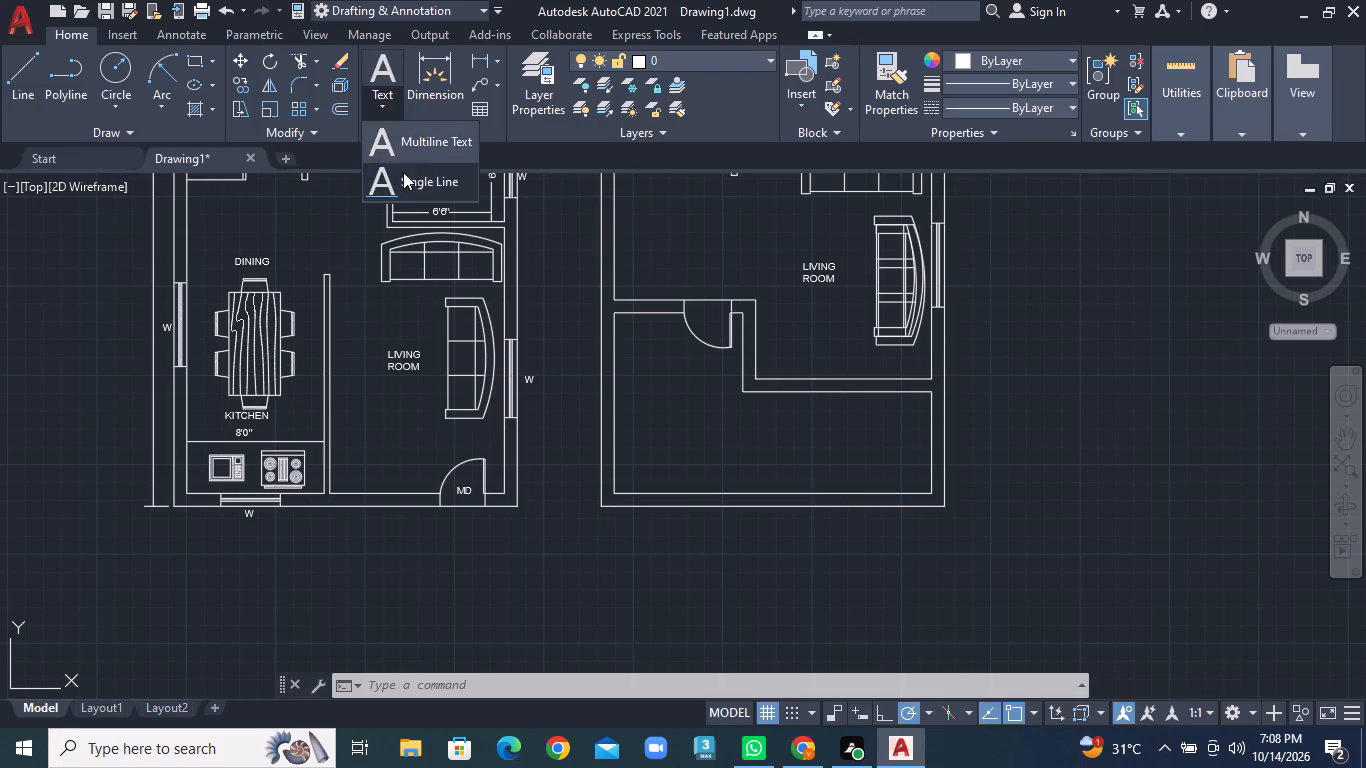
pyautogui.click(423, 143)
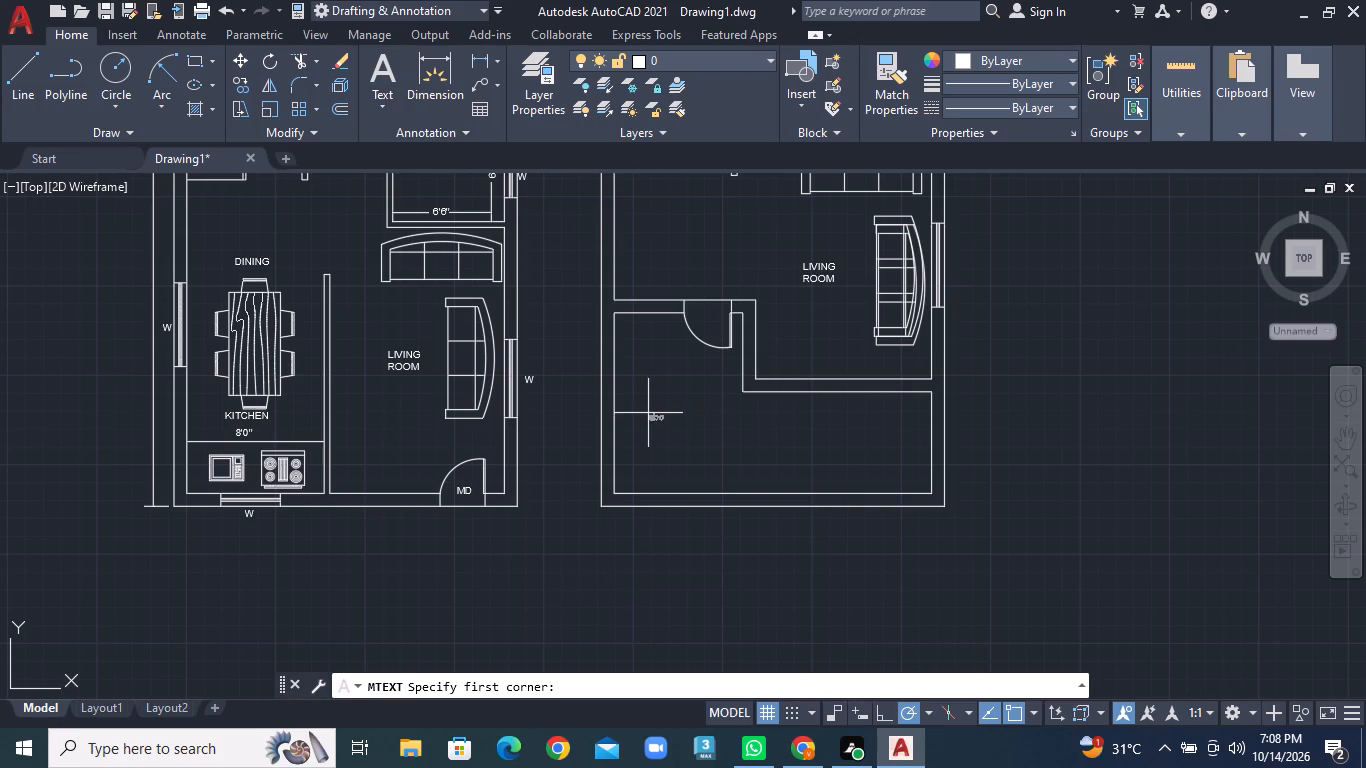
pyautogui.click(661, 410)
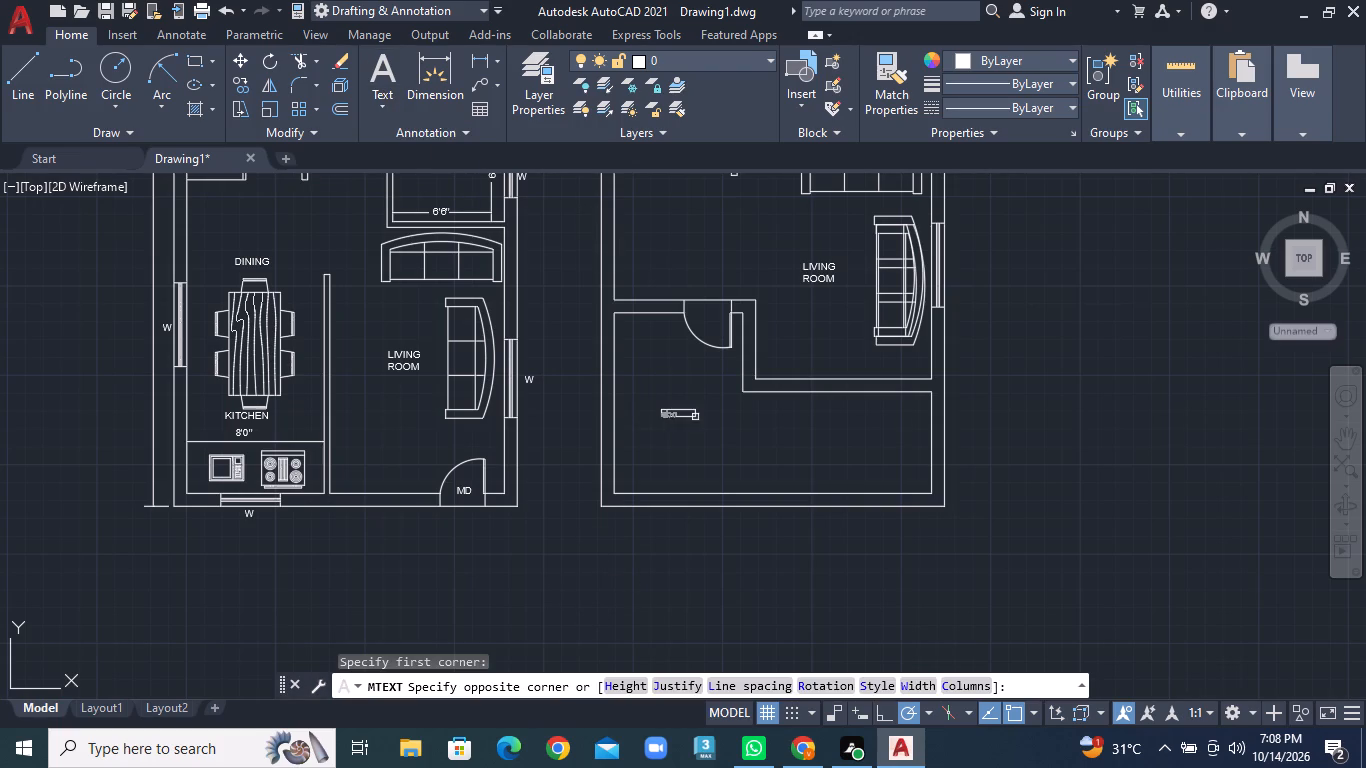
pyautogui.click(796, 433)
pyautogui.press('b')
pyautogui.press('a')
pyautogui.press('l')
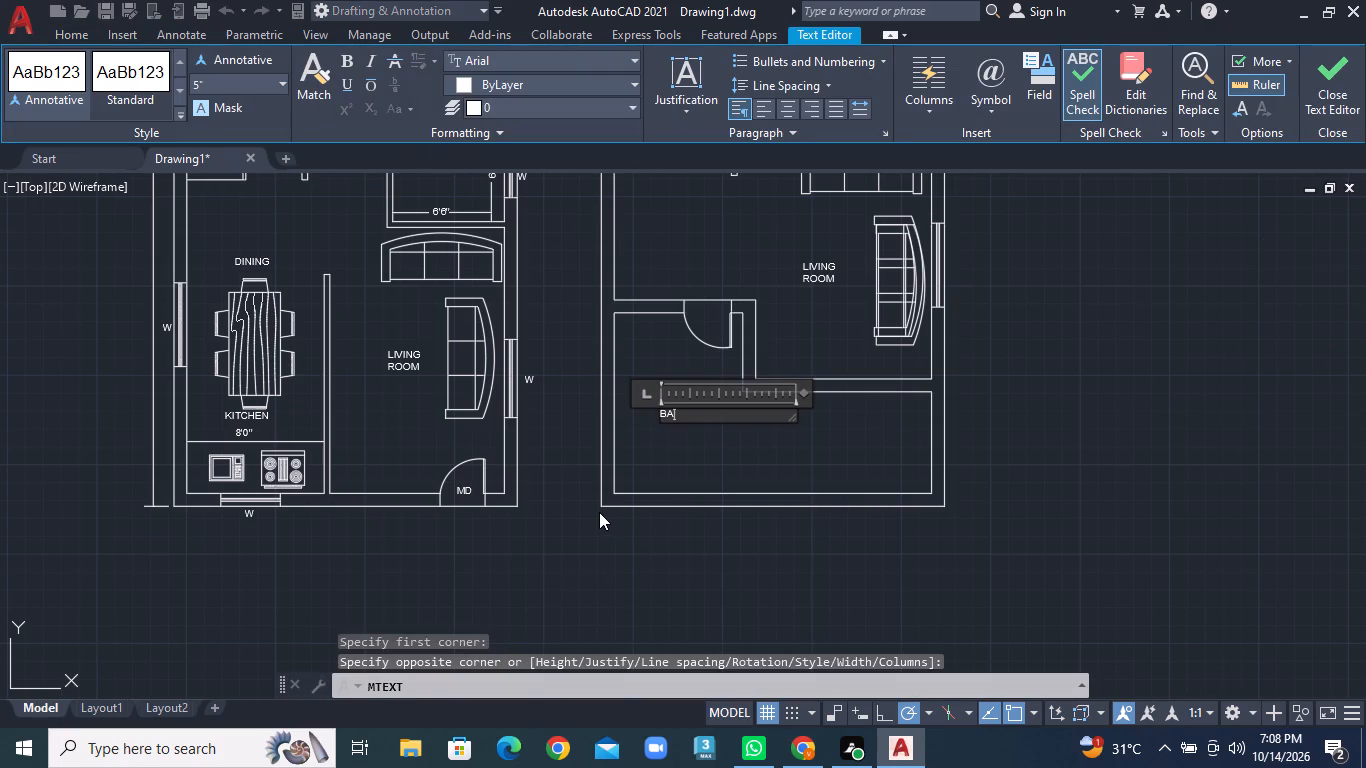
pyautogui.press('c')
pyautogui.press('o')
pyautogui.write('NY')
pyautogui.click(740, 549)
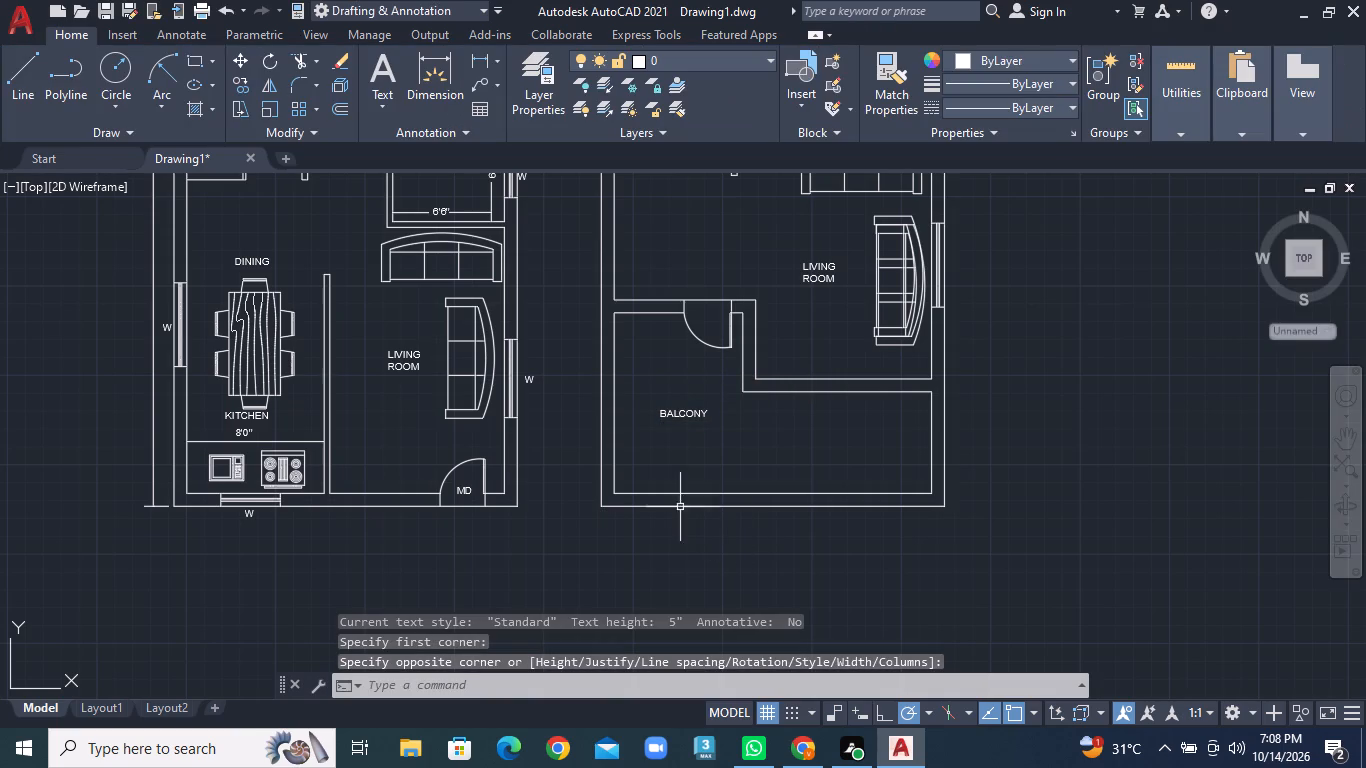
pyautogui.moveTo(679, 493); pyautogui.dragTo(625, 509, button='middle')
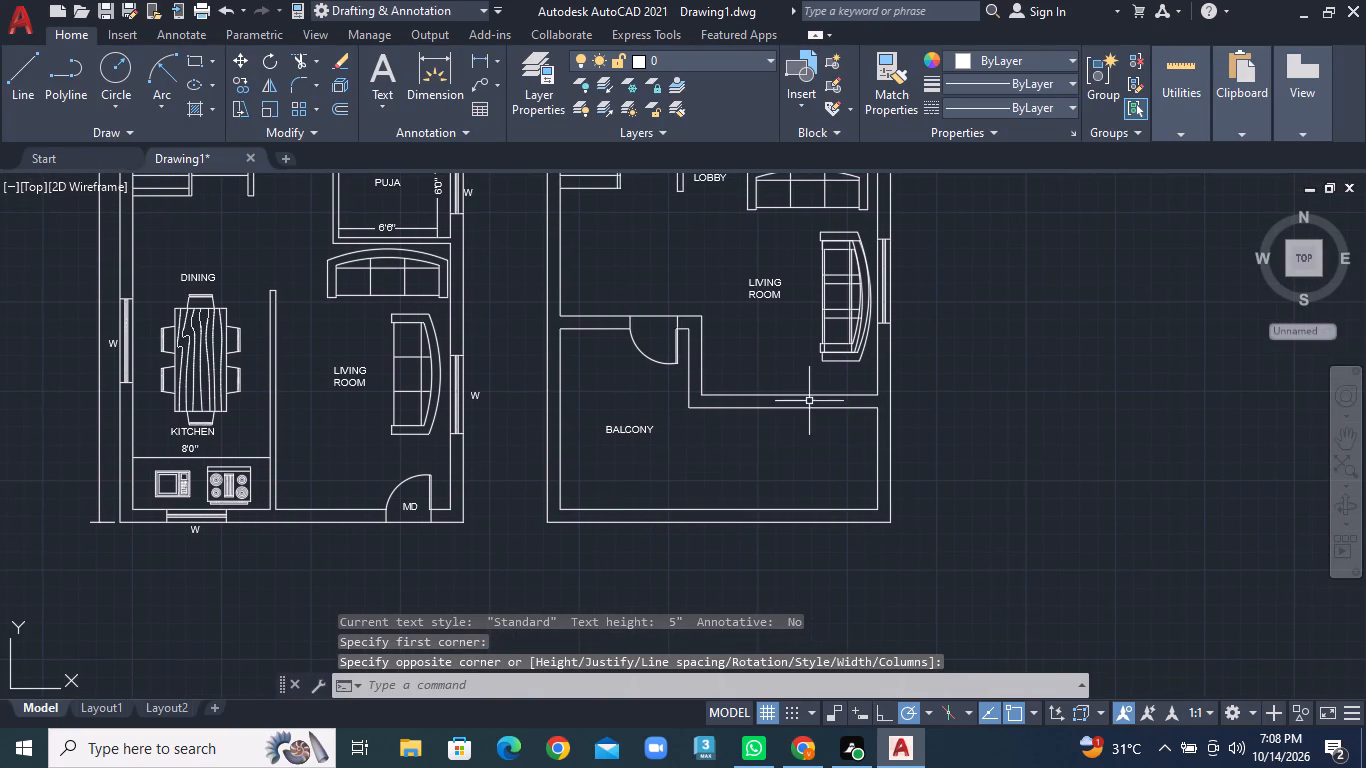
# Copy the first plan's BED ROOM label into the second plan's bedroom, just left of the bed.
pyautogui.moveTo(806, 392); pyautogui.dragTo(750, 572, button='middle')
pyautogui.moveTo(743, 403); pyautogui.dragTo(743, 410, button='middle')
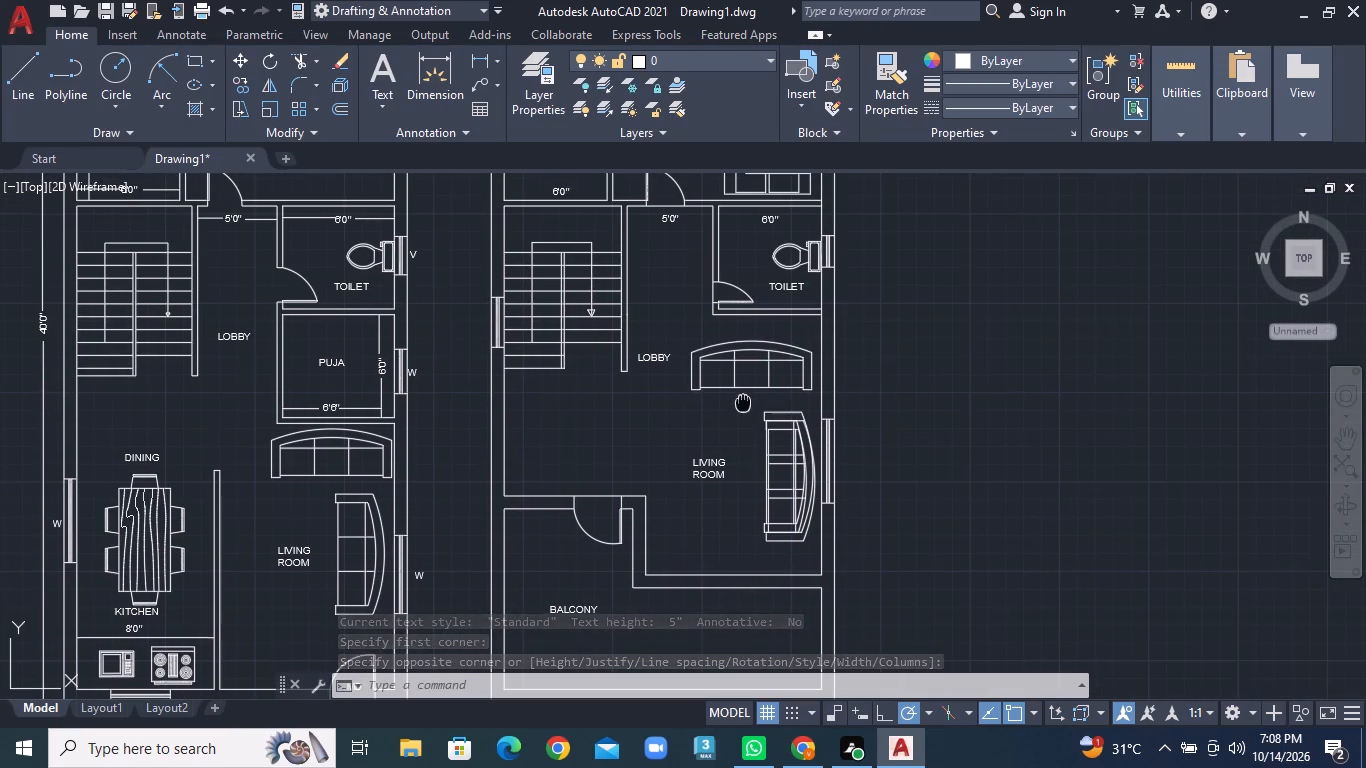
pyautogui.moveTo(743, 410); pyautogui.dragTo(743, 543, button='middle')
pyautogui.moveTo(731, 416); pyautogui.dragTo(725, 520, button='middle')
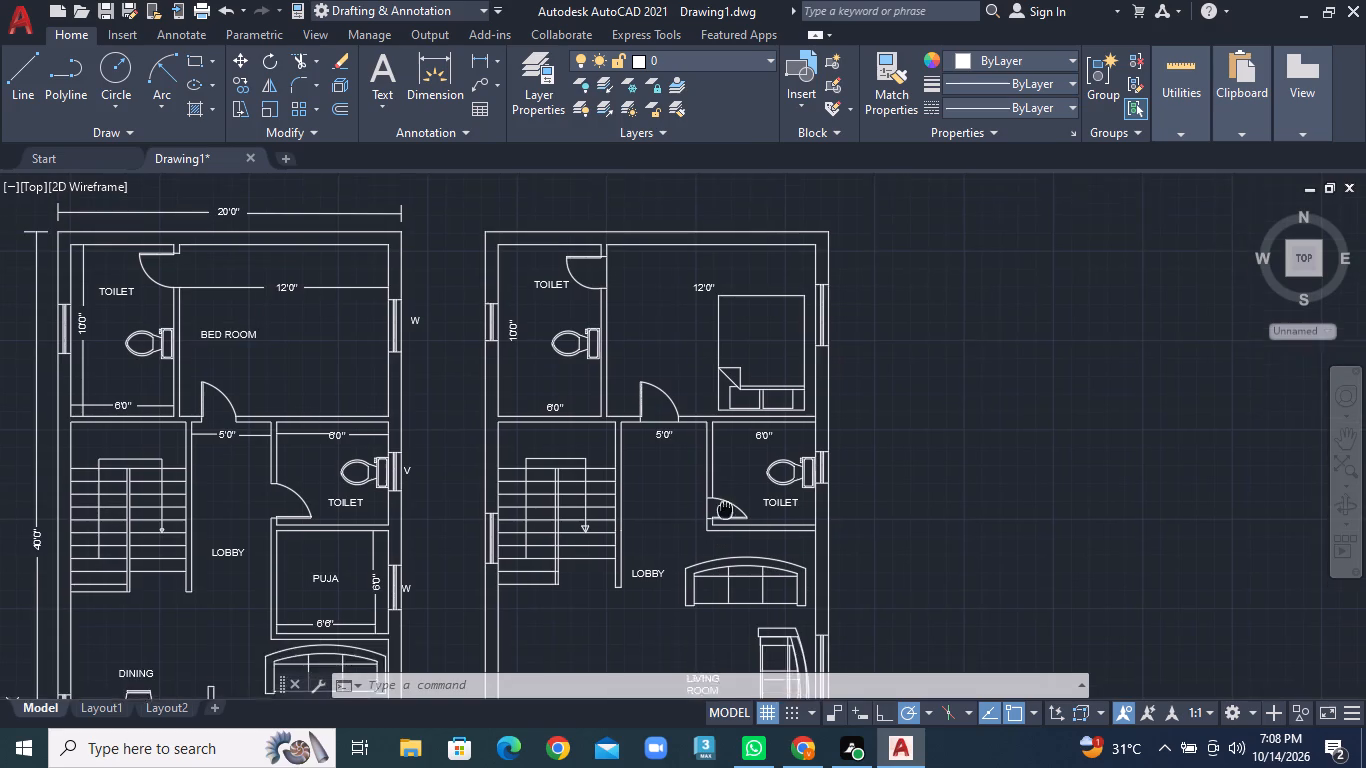
pyautogui.moveTo(725, 520); pyautogui.dragTo(725, 529, button='middle')
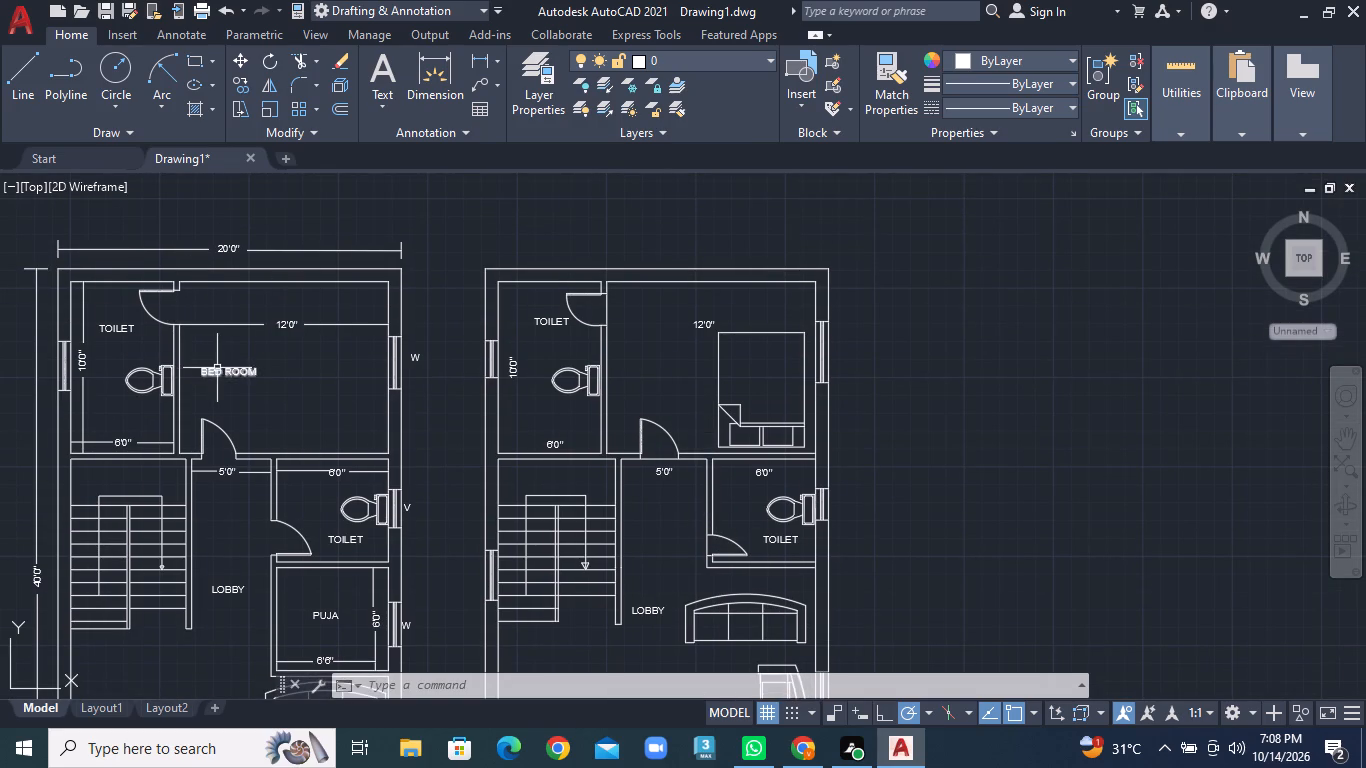
pyautogui.click(217, 368)
pyautogui.rightClick(217, 368)
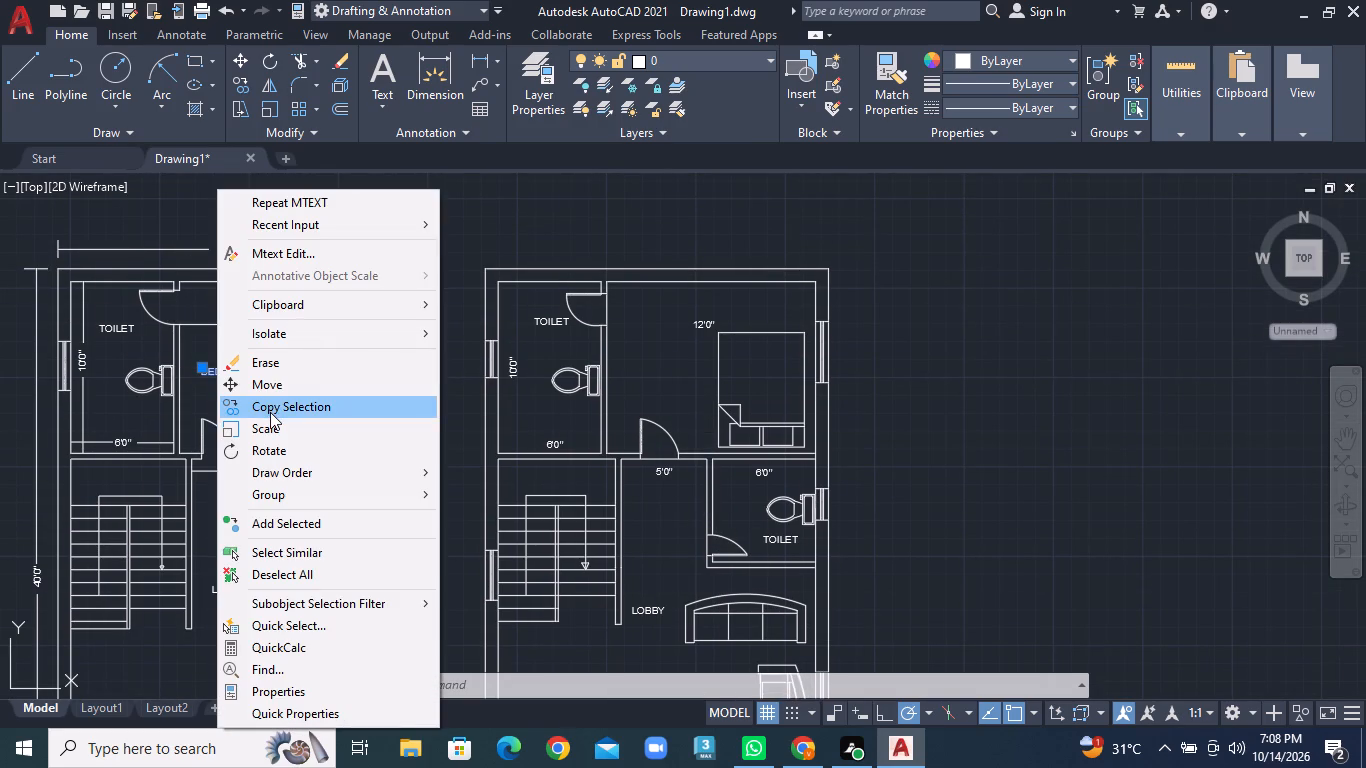
pyautogui.click(270, 412)
pyautogui.click(231, 368)
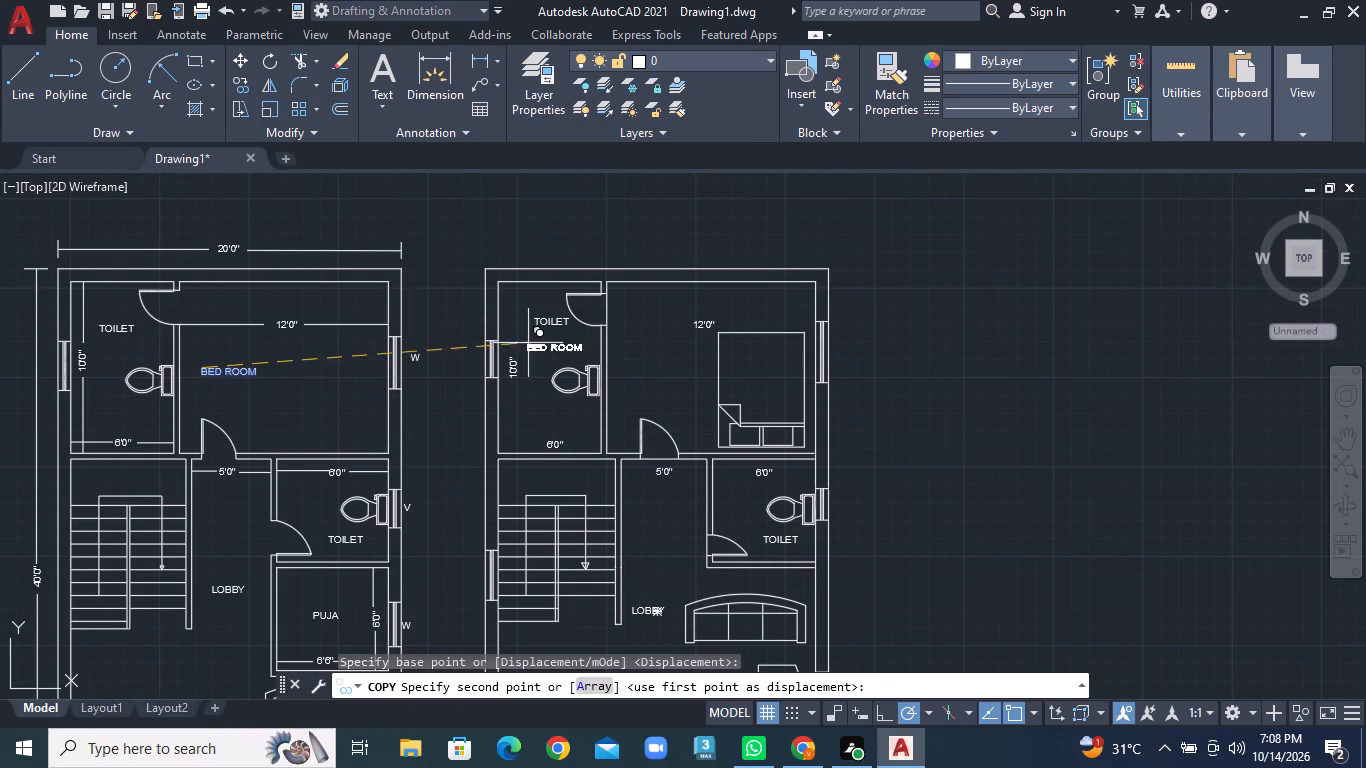
pyautogui.click(655, 366)
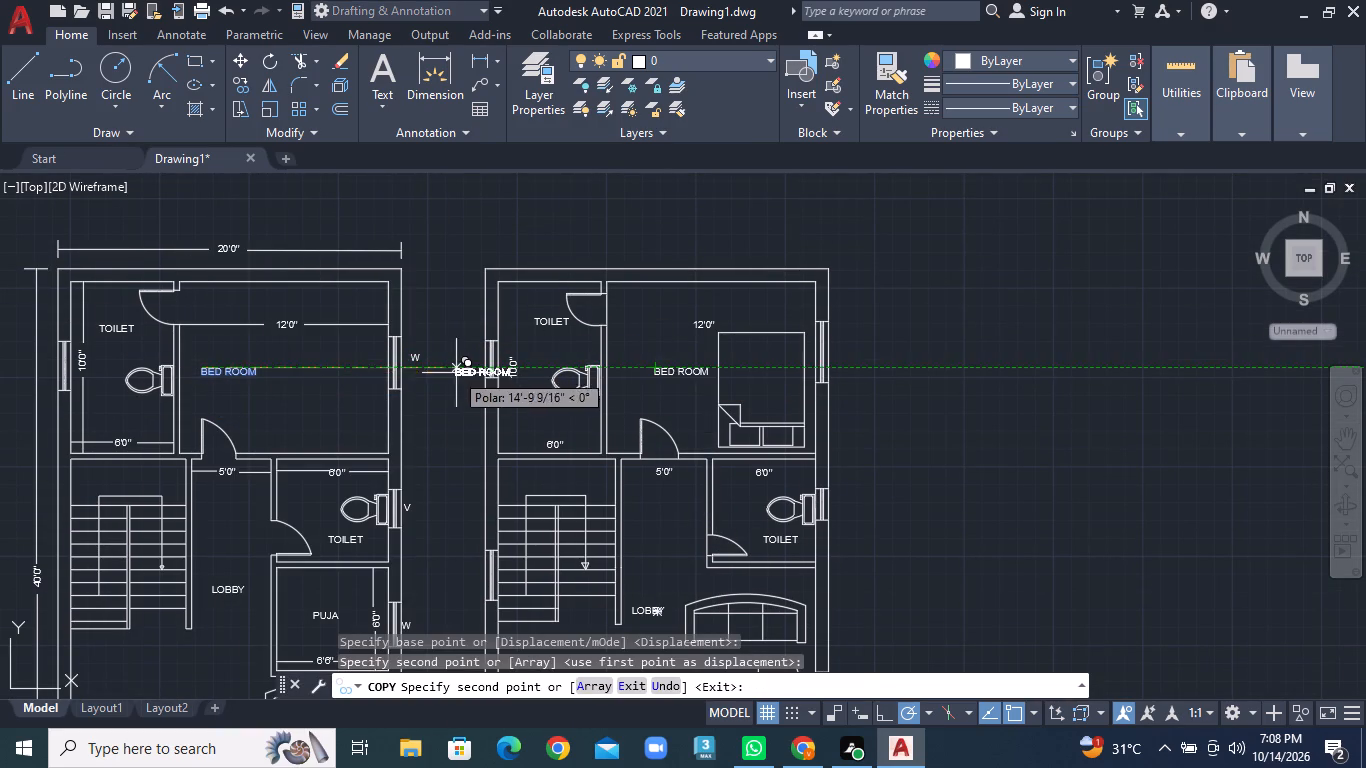
pyautogui.press('Escape')
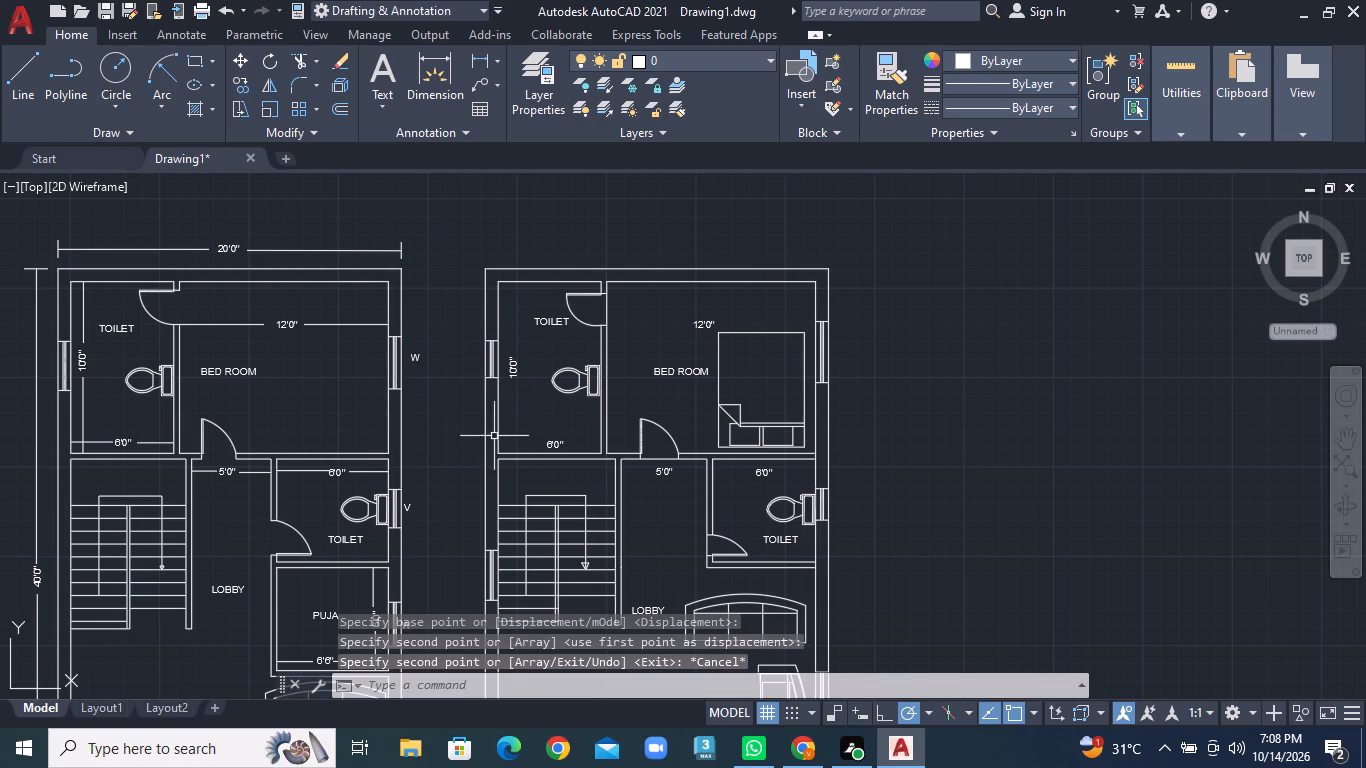
# Draw vertical dimension lines from both ends of the 10'0" label to the walls in the second plan's upper toilet.
pyautogui.moveTo(643, 484); pyautogui.dragTo(660, 346, button='middle')
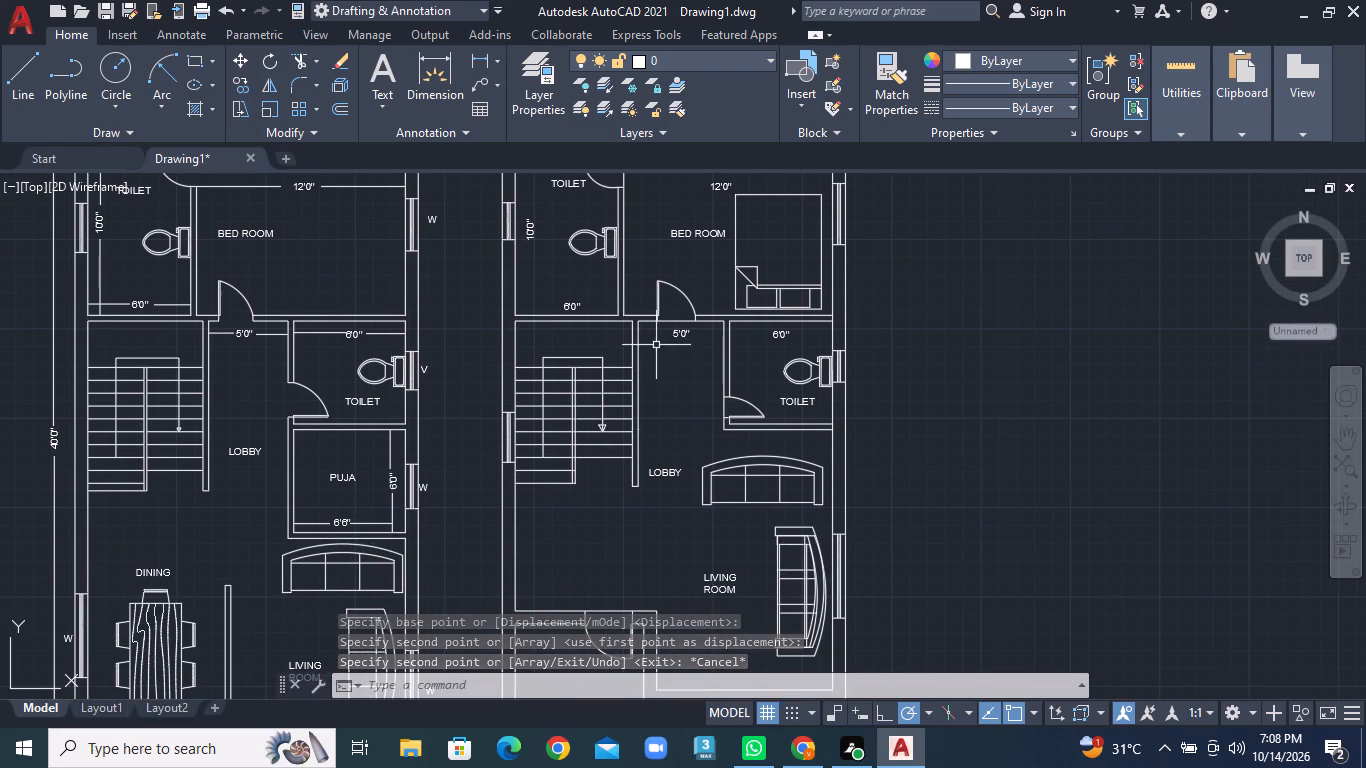
pyautogui.scroll(2, 552, 243)
pyautogui.moveTo(553, 259); pyautogui.dragTo(622, 443, button='middle')
pyautogui.scroll(-1, 622, 442)
pyautogui.click(23, 94)
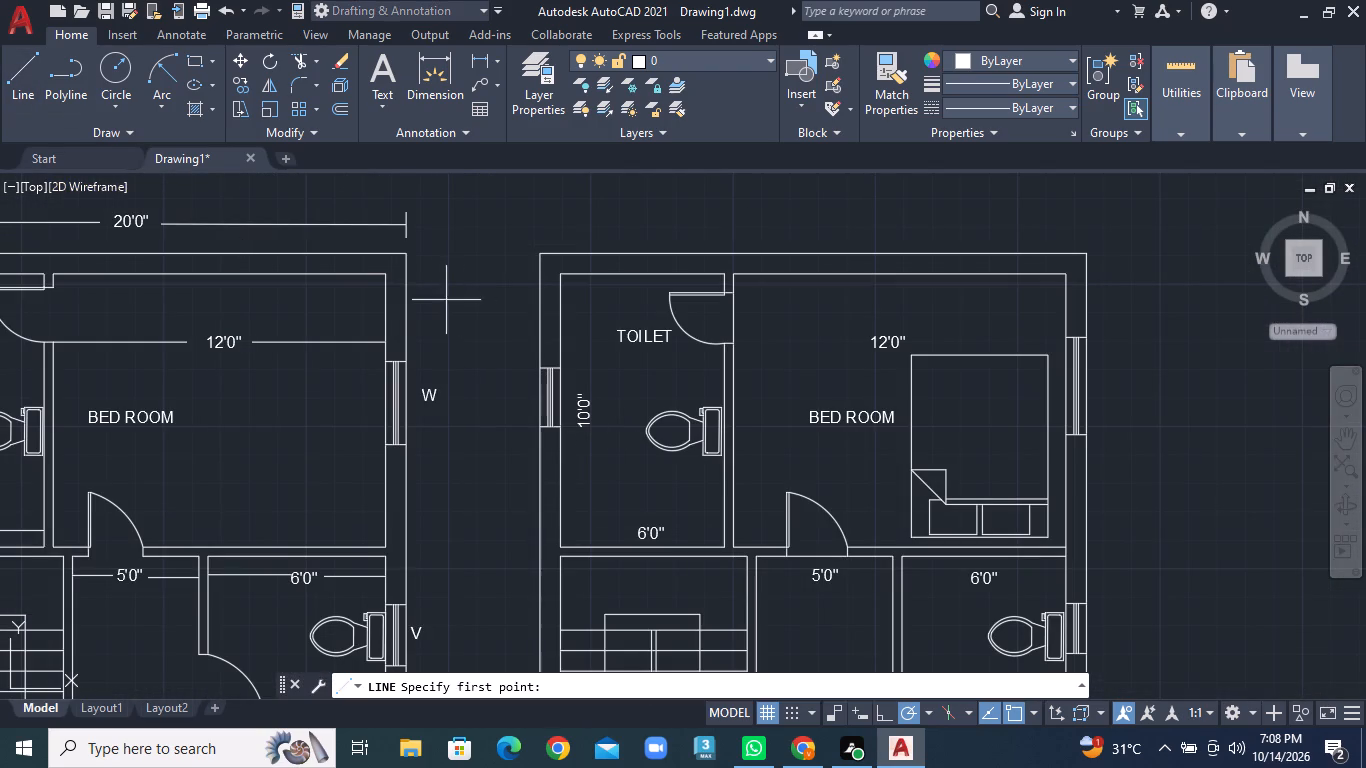
pyautogui.click(581, 377)
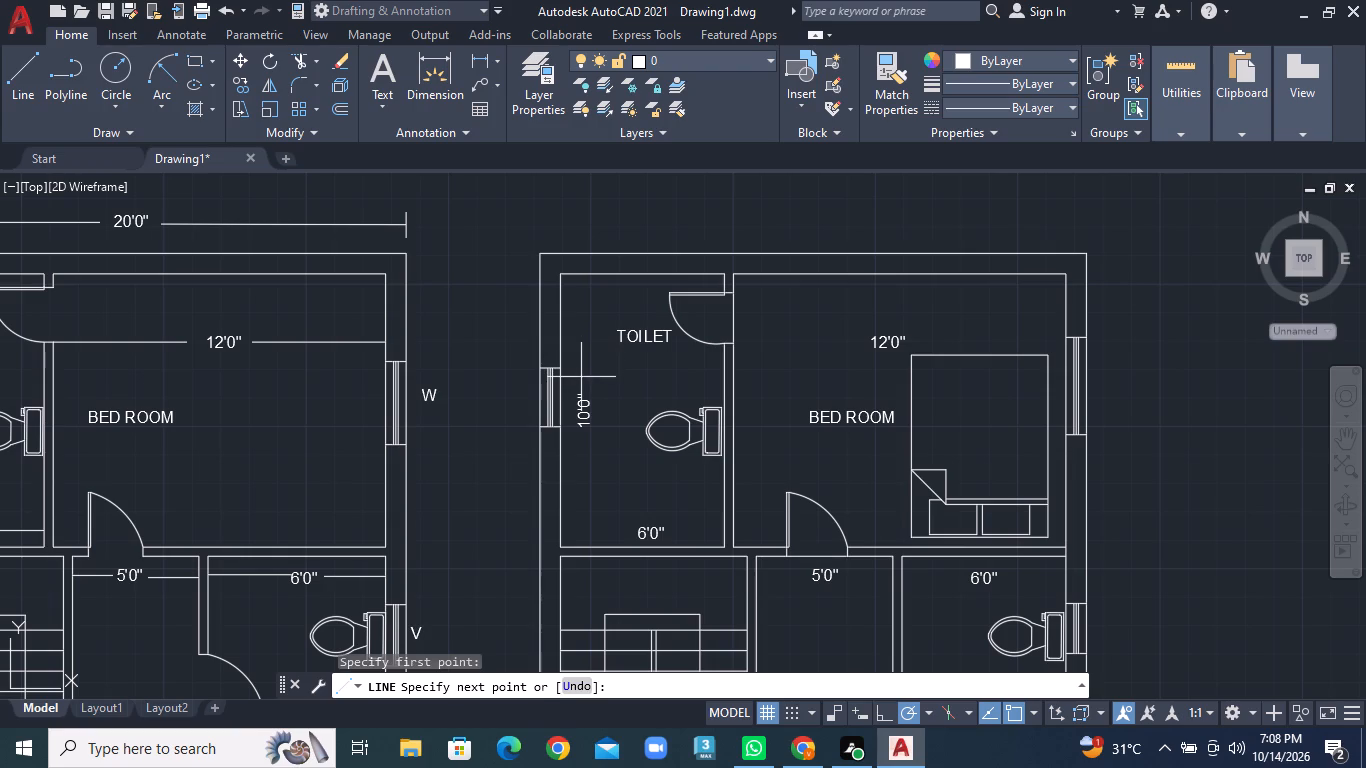
pyautogui.click(587, 276)
pyautogui.rightClick(587, 276)
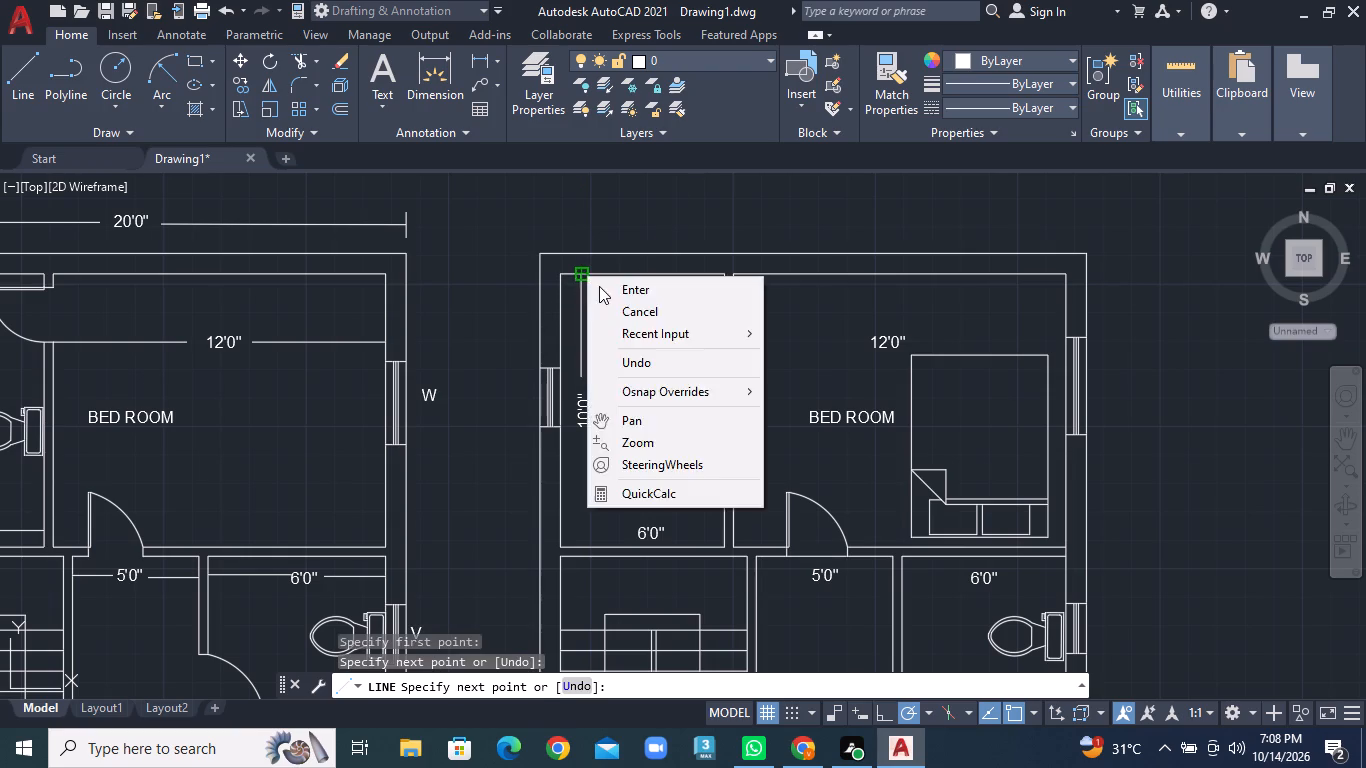
pyautogui.click(599, 286)
pyautogui.click(13, 96)
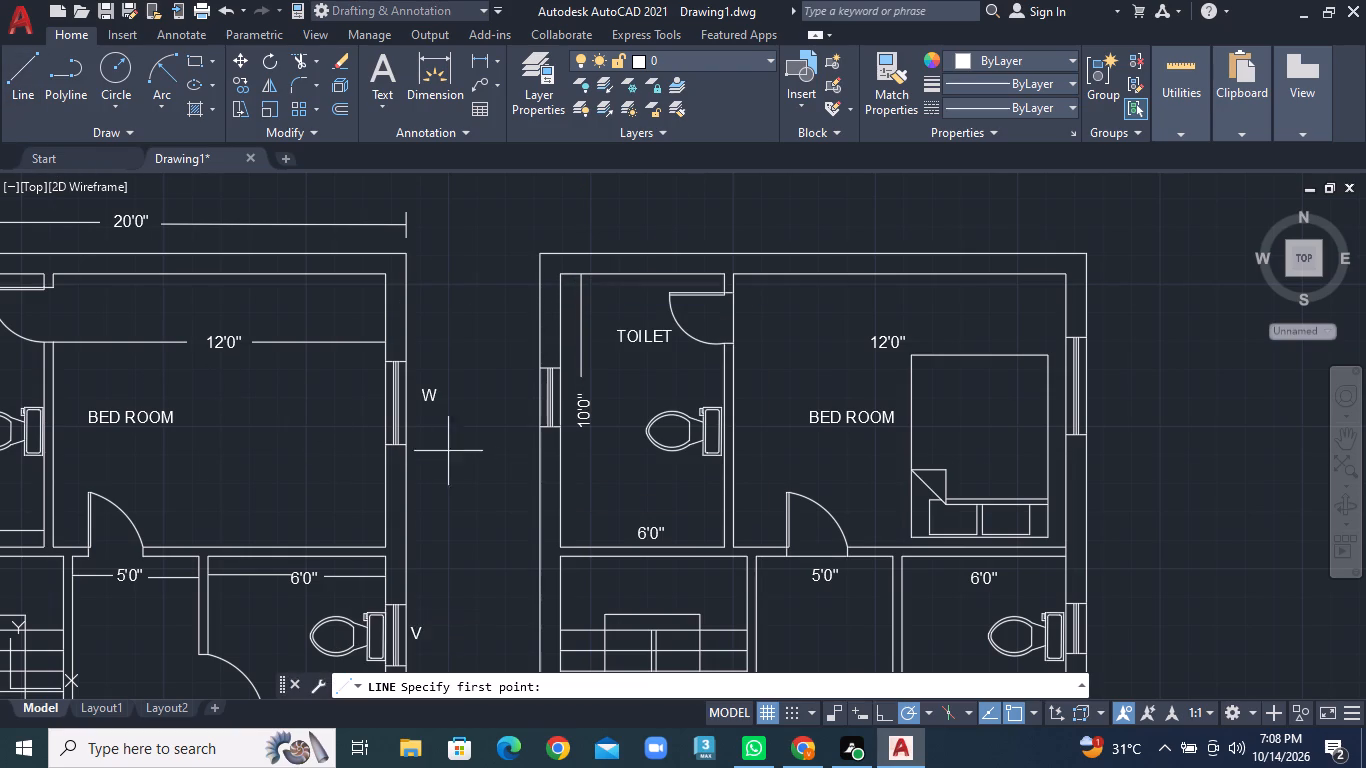
pyautogui.click(583, 441)
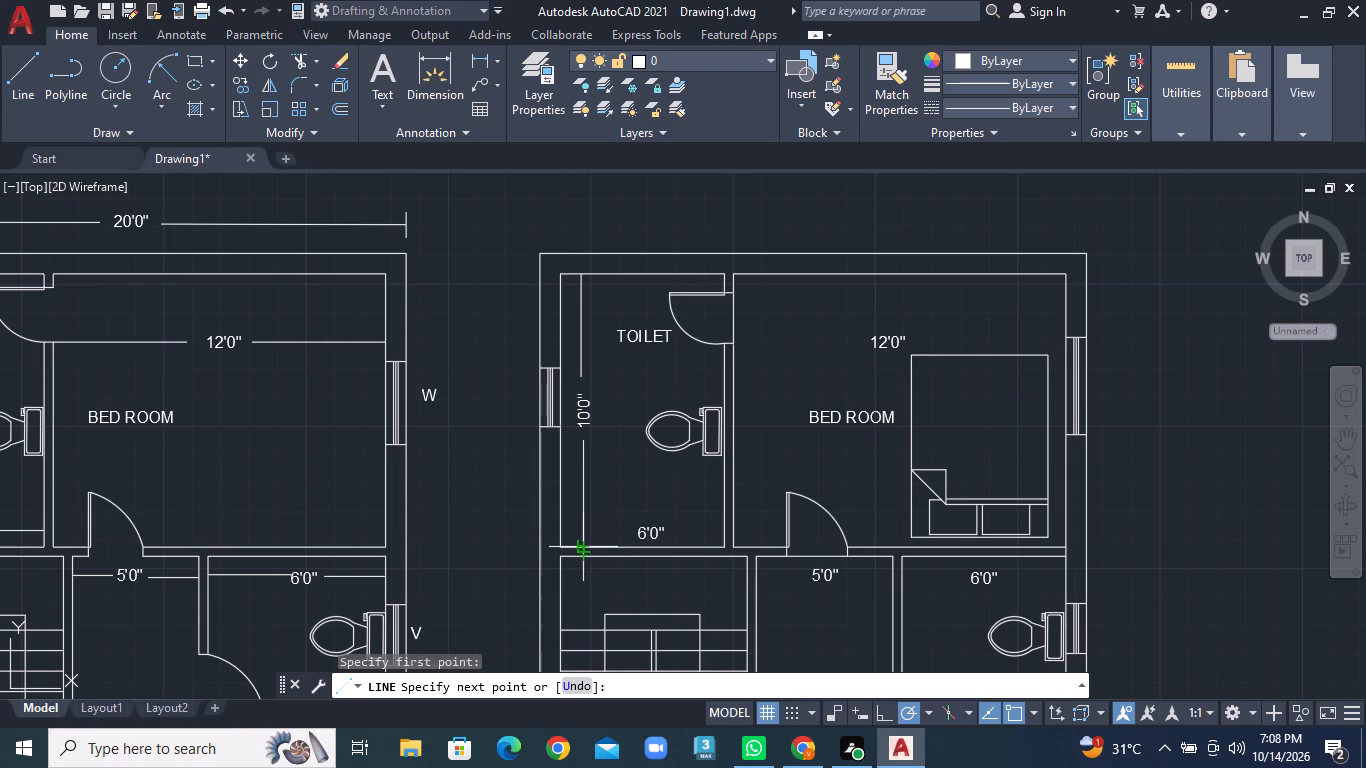
pyautogui.click(582, 542)
pyautogui.rightClick(582, 542)
pyautogui.click(652, 322)
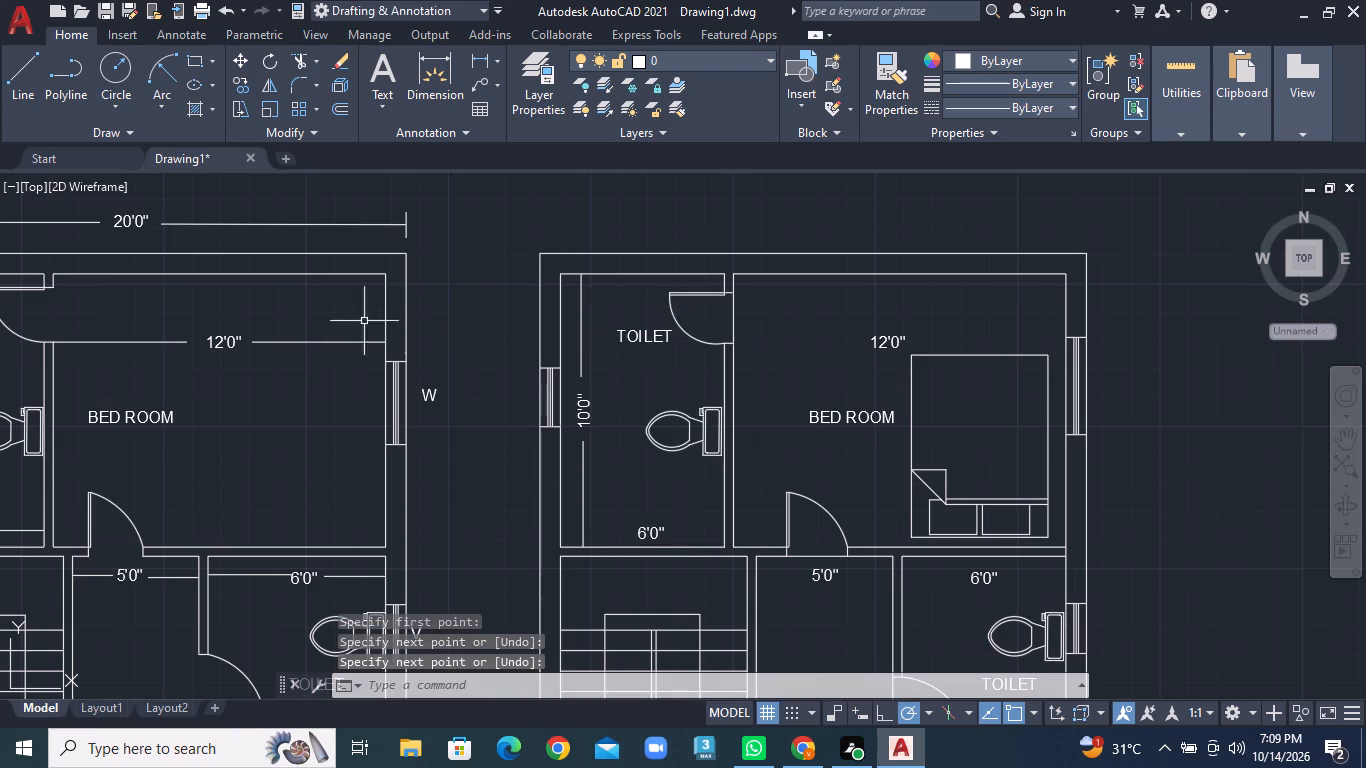
# Draw horizontal lines from both sides of the 6'0" label to the side walls in the second plan's upper toilet.
pyautogui.click(22, 87)
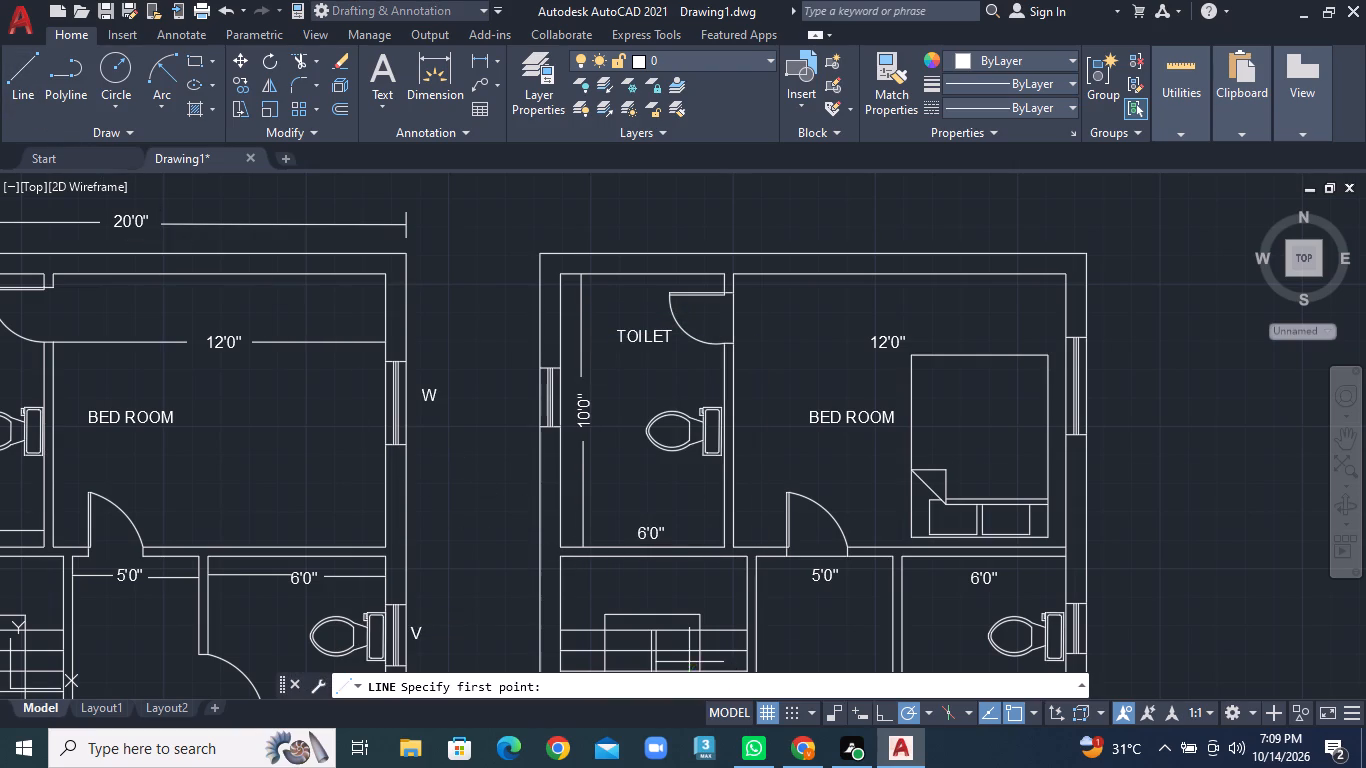
pyautogui.scroll(1, 770, 635)
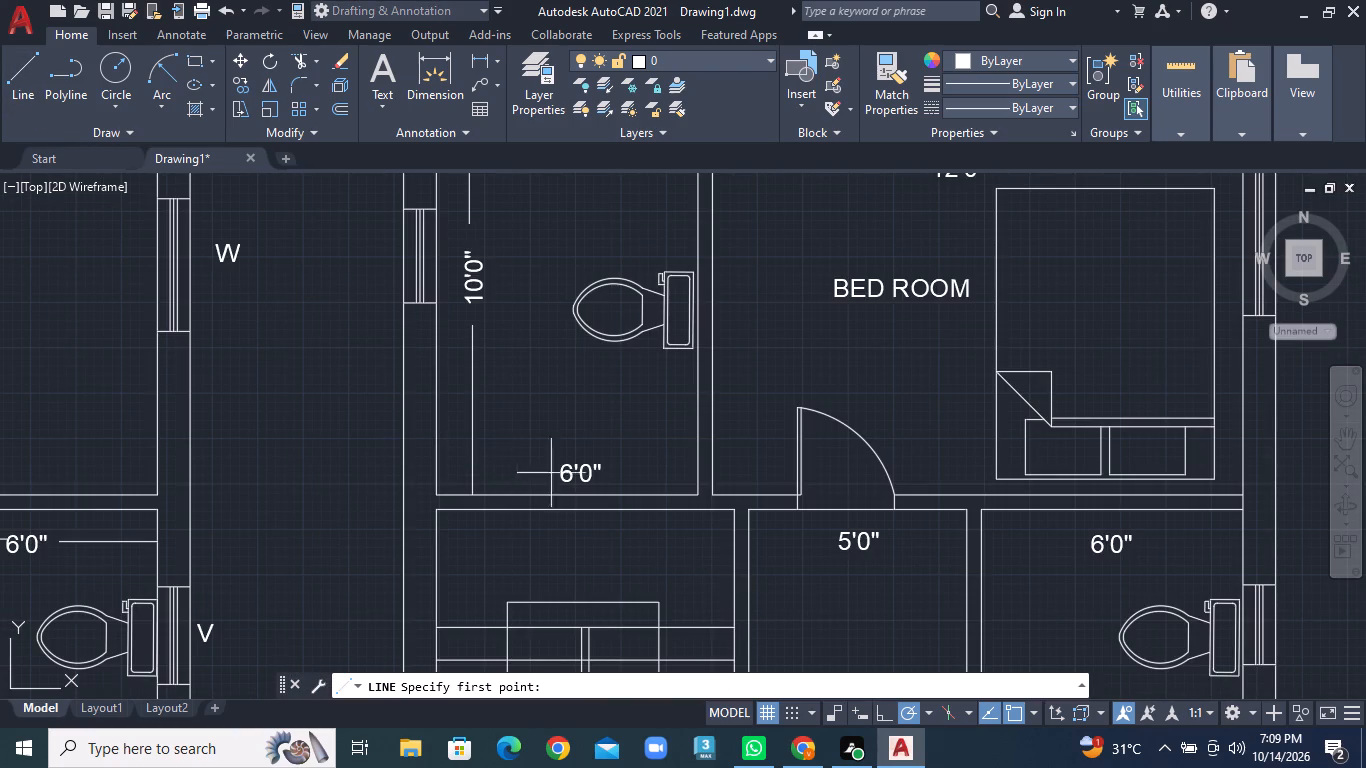
pyautogui.click(543, 475)
pyautogui.click(430, 469)
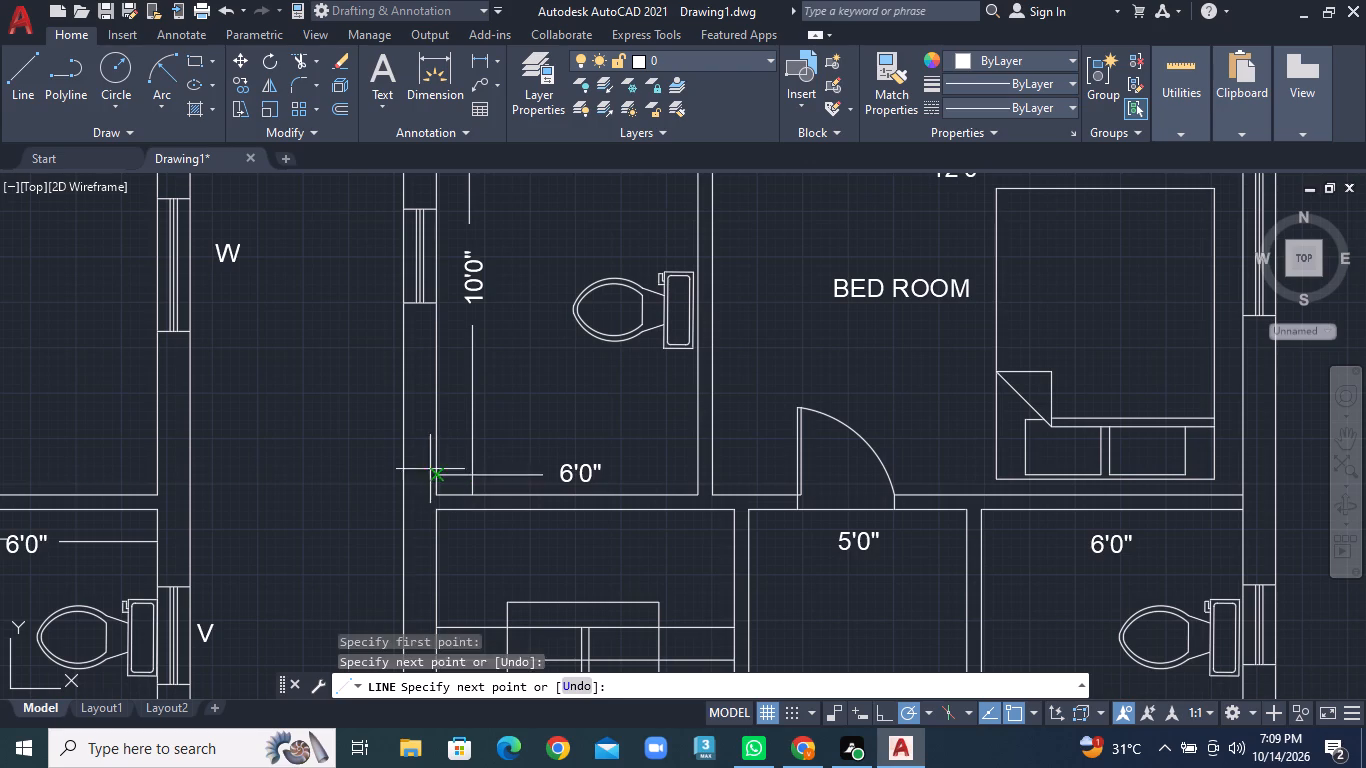
pyautogui.rightClick(430, 469)
pyautogui.click(480, 479)
pyautogui.click(14, 94)
pyautogui.scroll(2, 524, 420)
pyautogui.click(748, 559)
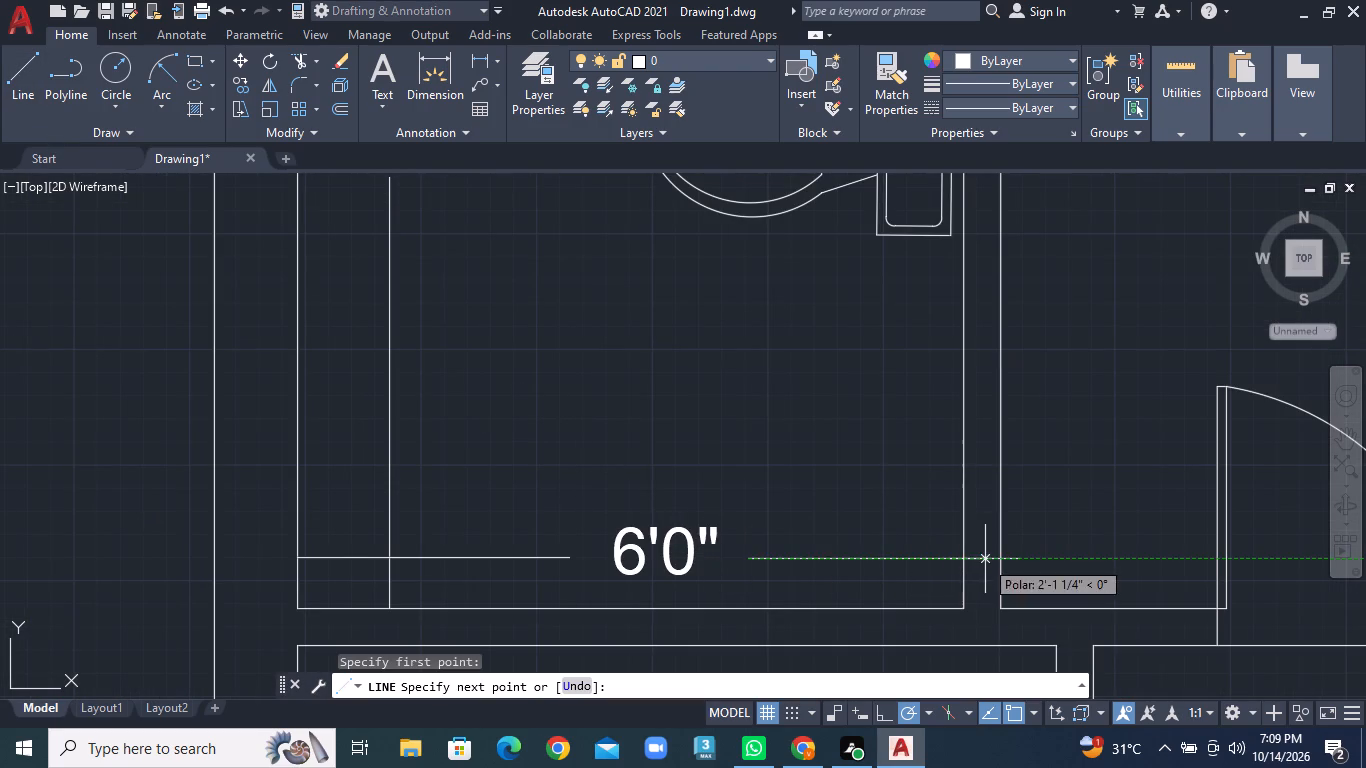
pyautogui.click(965, 559)
pyautogui.rightClick(965, 559)
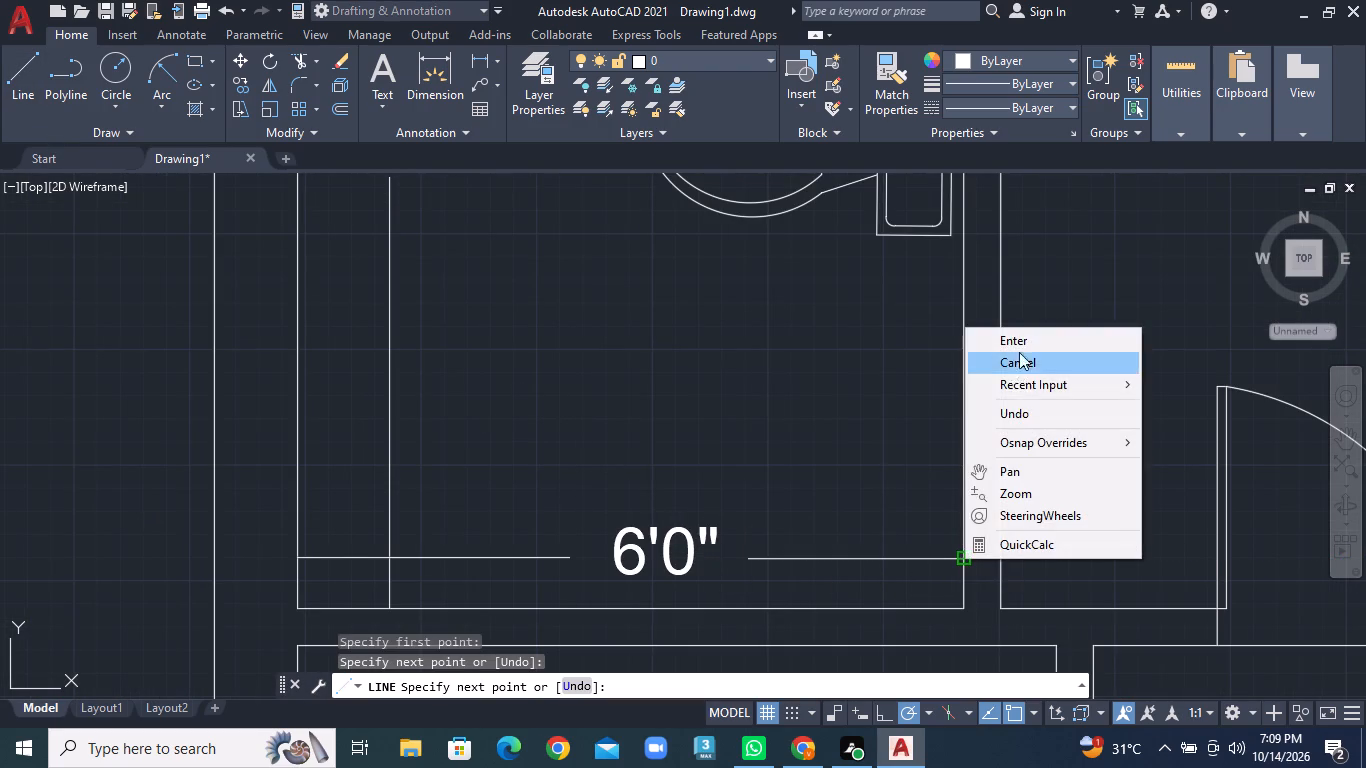
pyautogui.click(1019, 348)
# Draw horizontal lines joining both sides of the 12'0" label to the side walls of the second plan's bedroom.
pyautogui.scroll(-3, 481, 455)
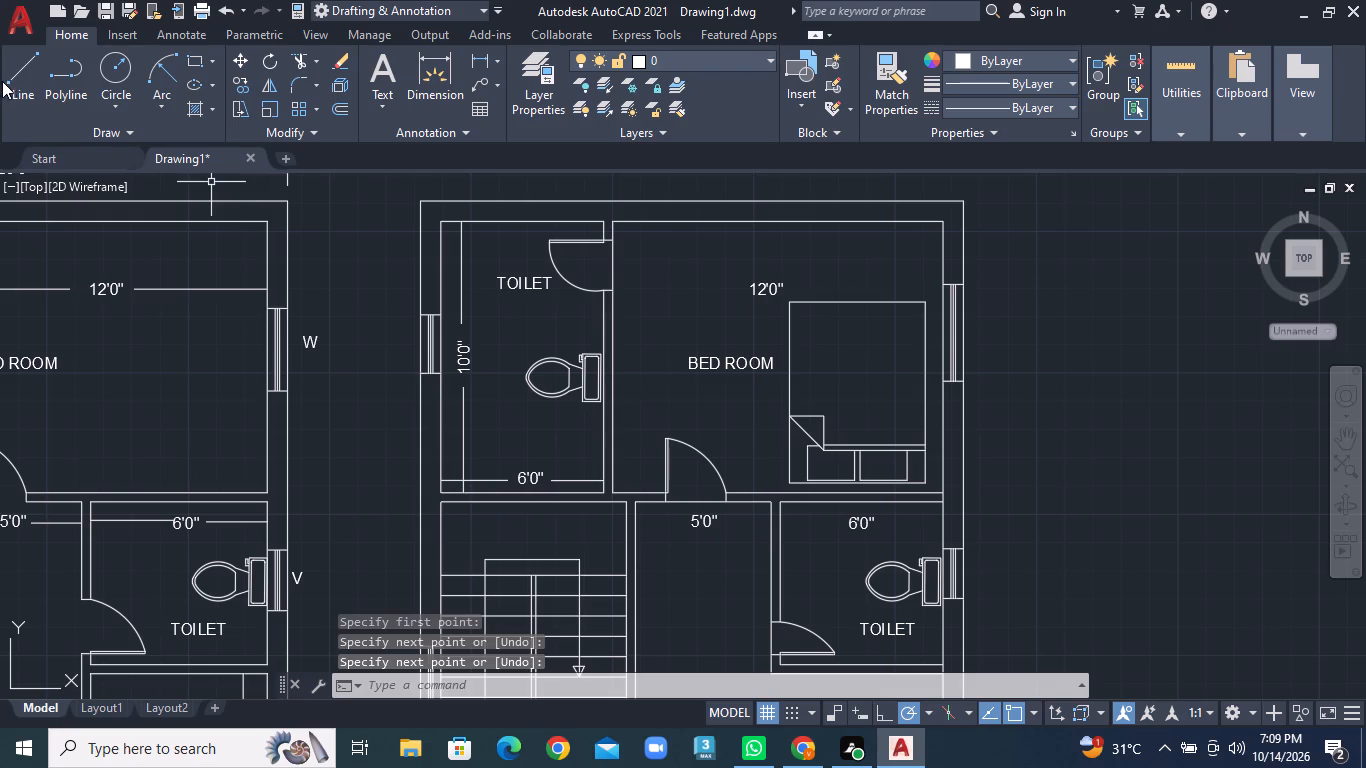
pyautogui.click(2, 81)
pyautogui.scroll(2, 702, 289)
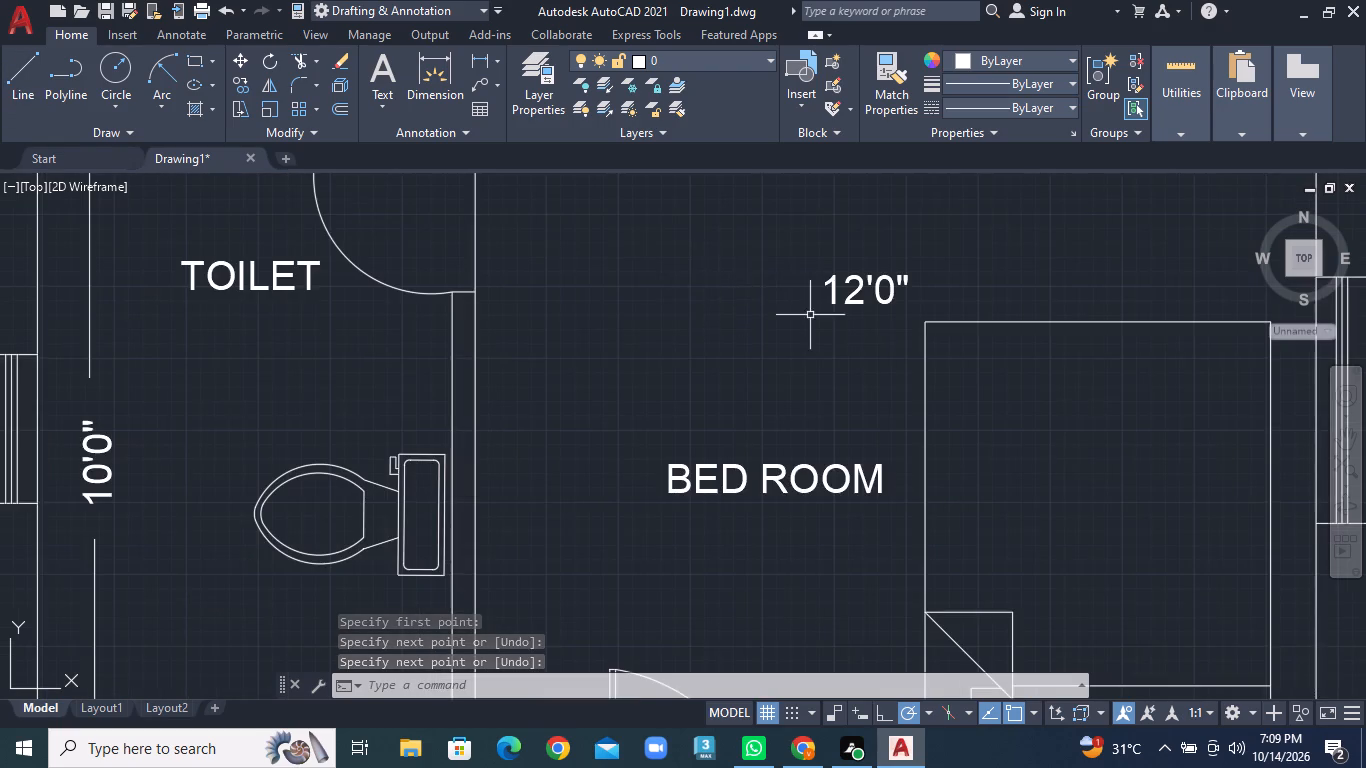
pyautogui.moveTo(810, 315); pyautogui.dragTo(675, 399, button='middle')
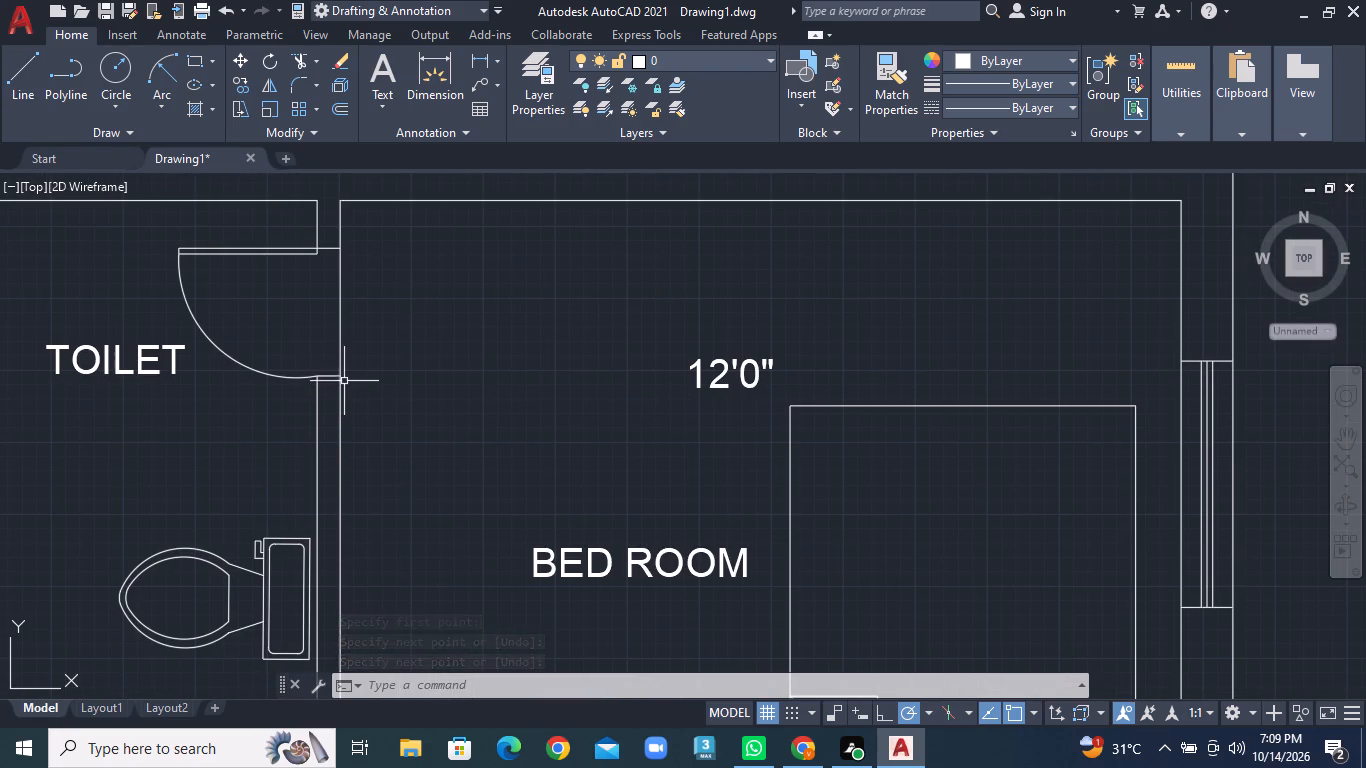
pyautogui.click(13, 89)
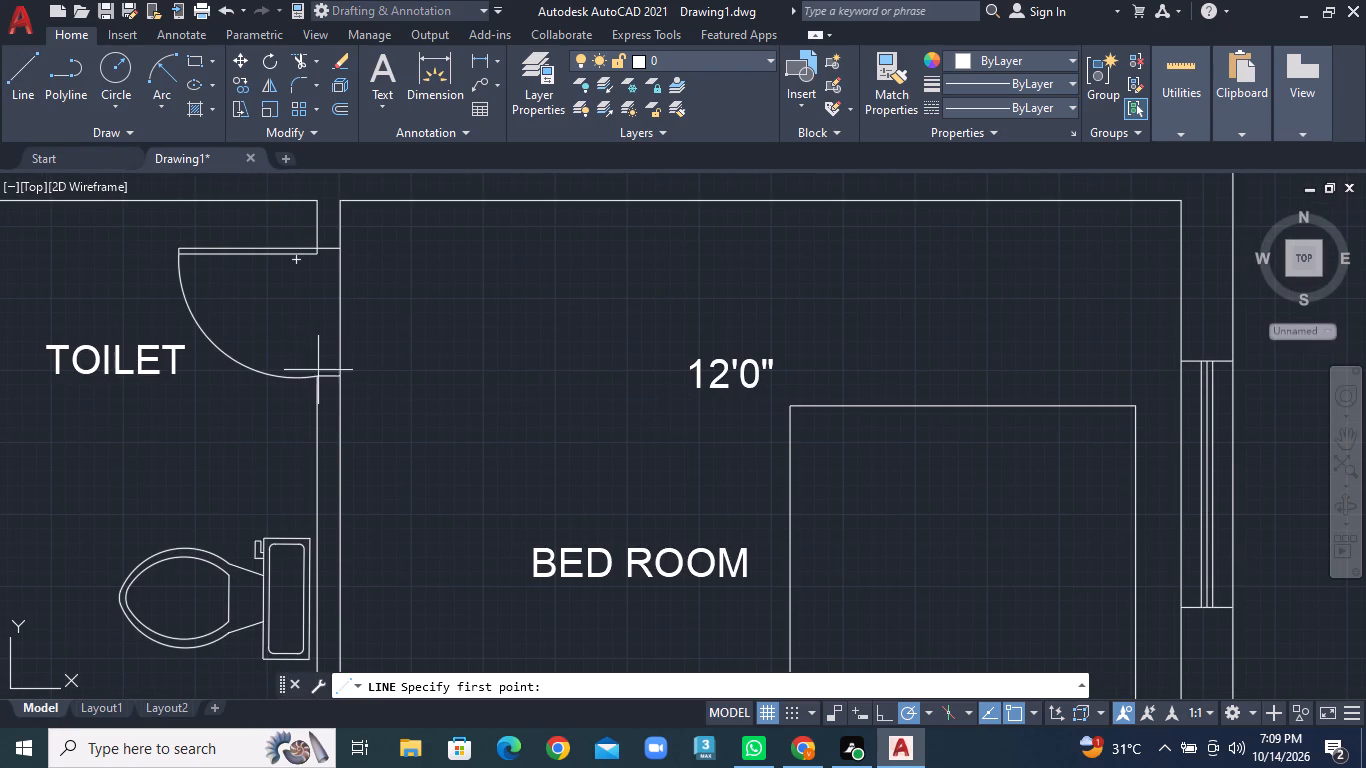
pyautogui.click(342, 377)
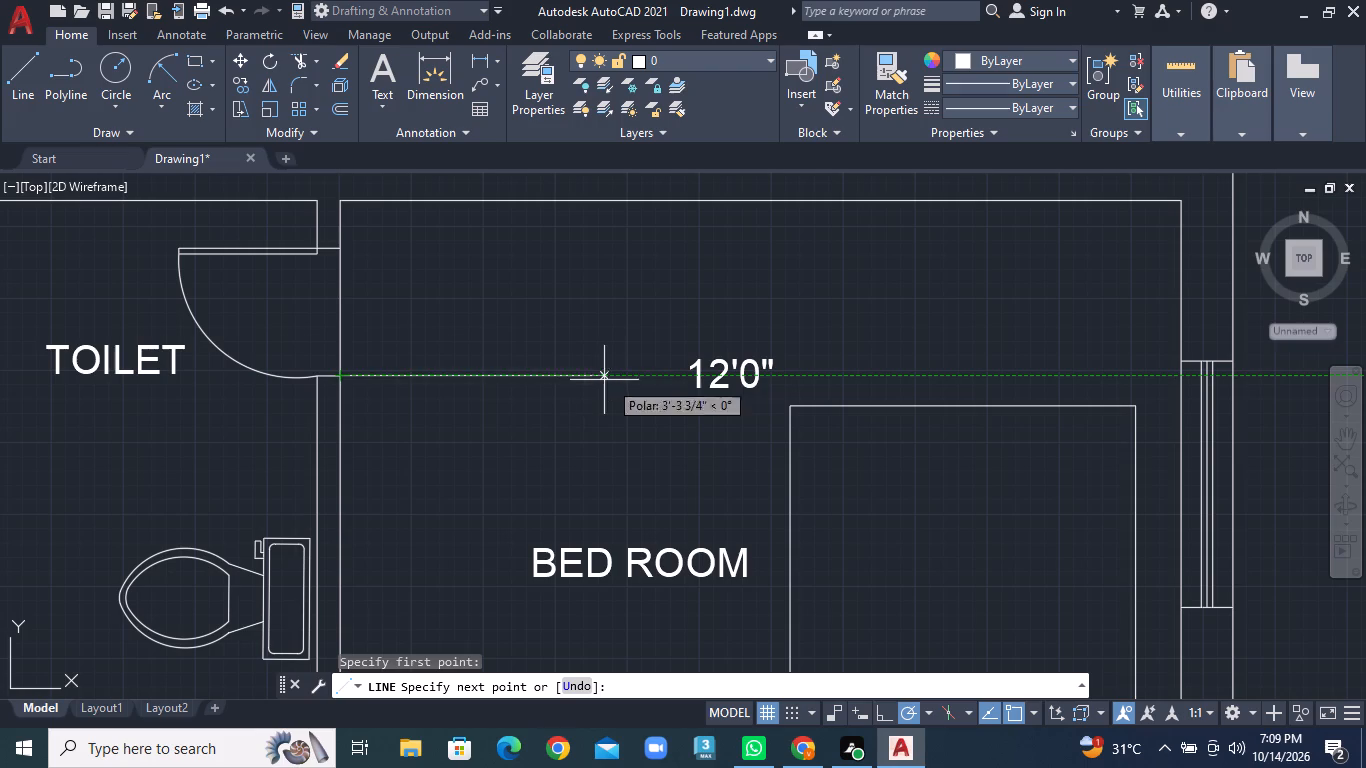
pyautogui.click(674, 379)
pyautogui.rightClick(674, 379)
pyautogui.click(686, 388)
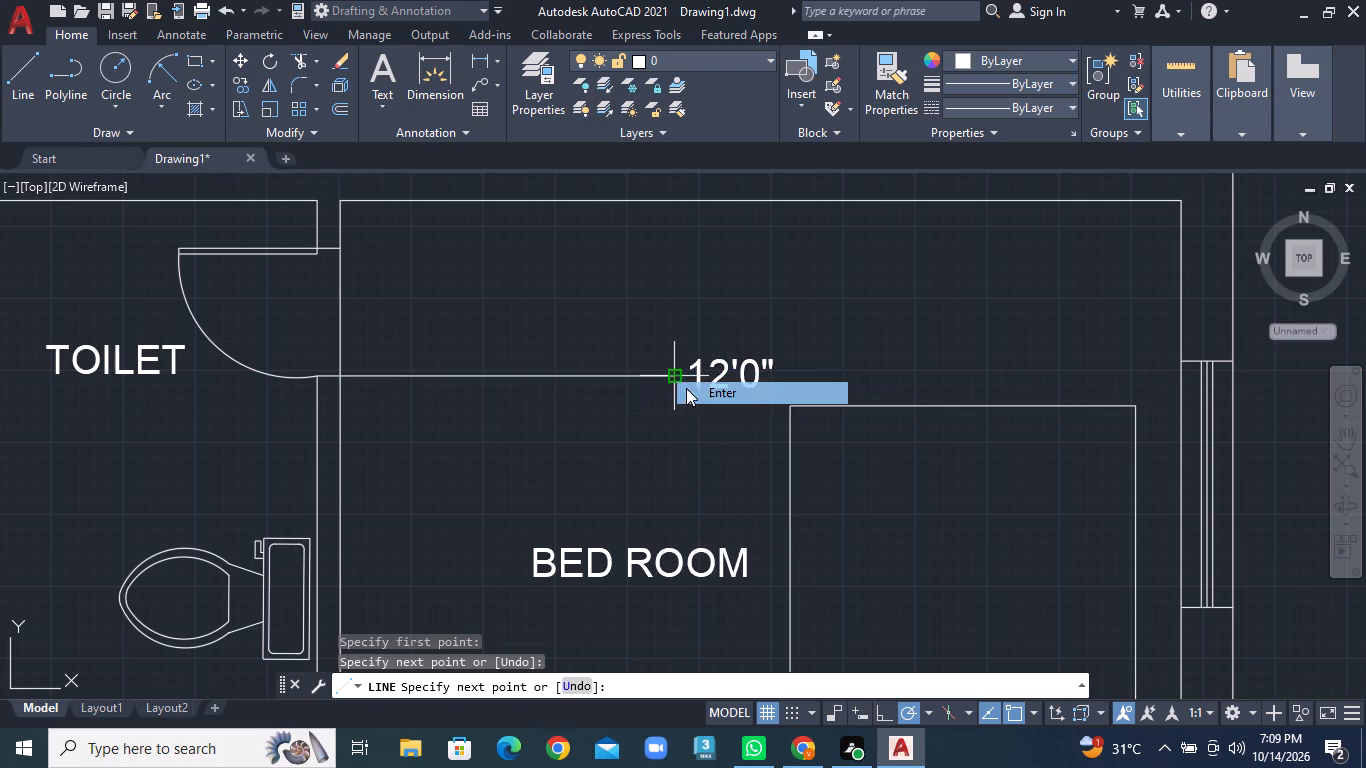
pyautogui.click(9, 74)
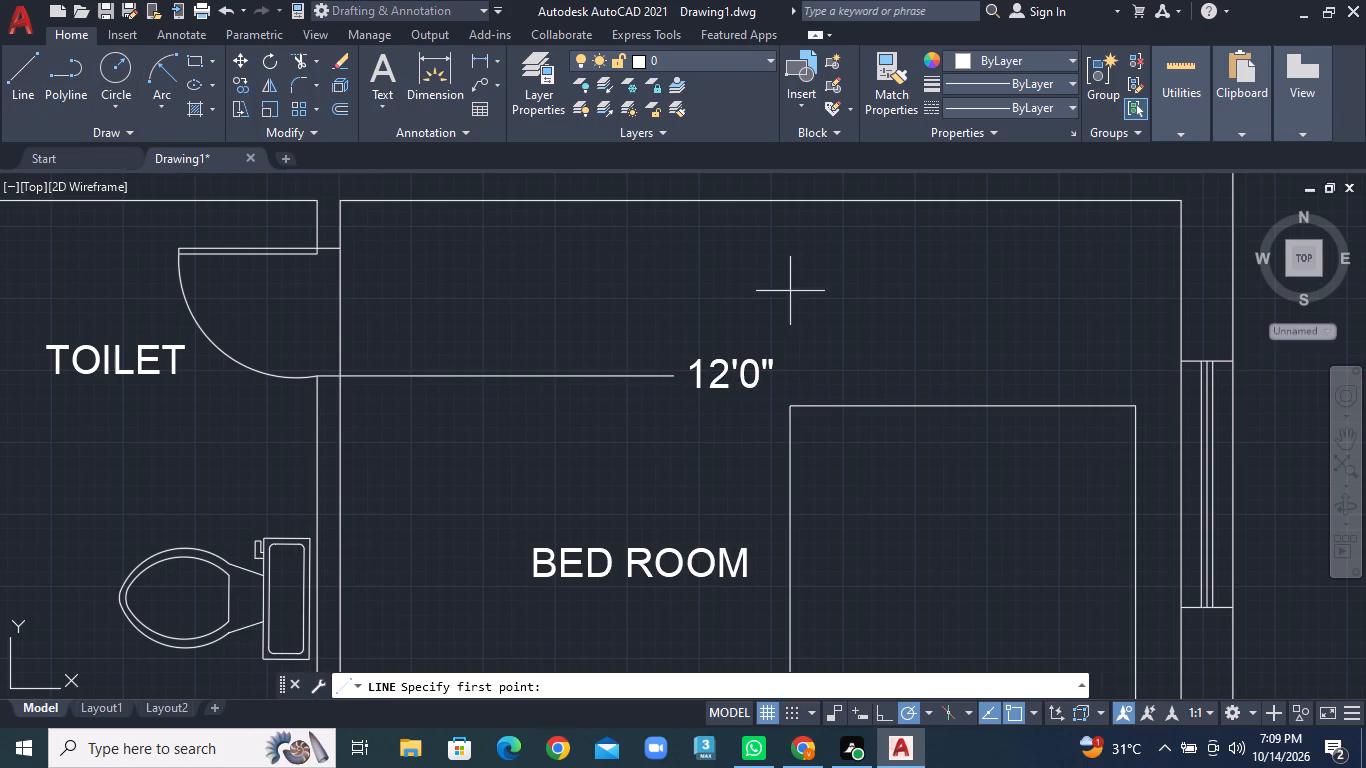
pyautogui.click(792, 374)
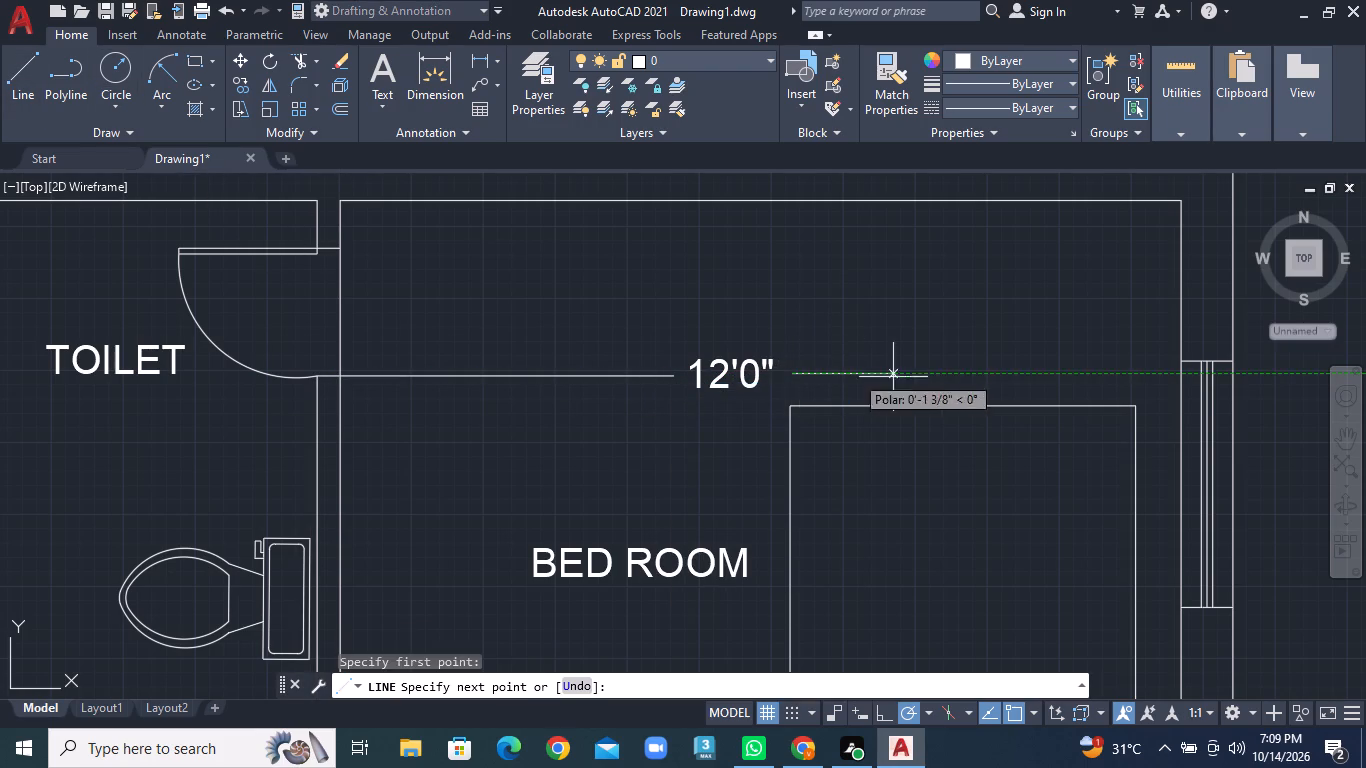
pyautogui.click(1173, 372)
pyautogui.rightClick(1173, 372)
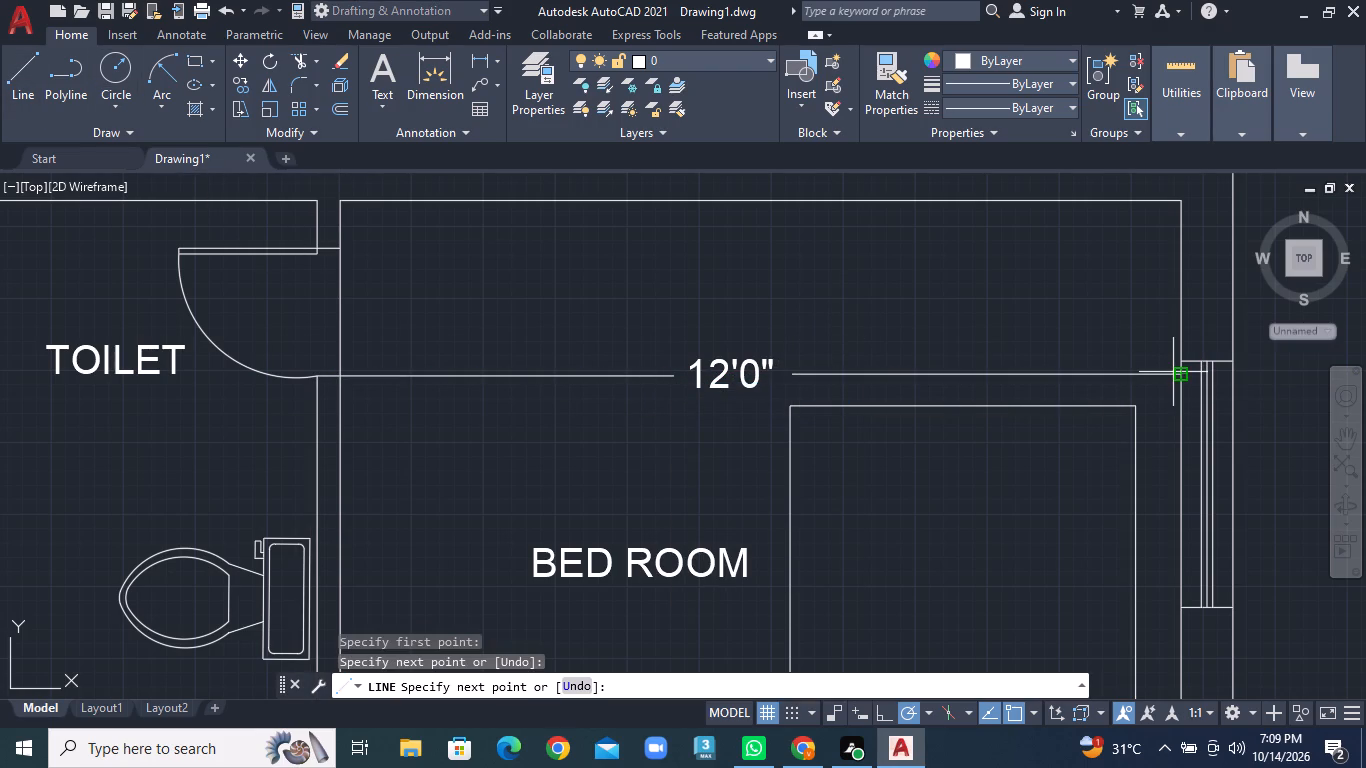
pyautogui.click(1190, 379)
# Draw horizontal lines from both sides of the 5'0" label to the side walls of the second plan's lobby passage.
pyautogui.scroll(-2, 809, 337)
pyautogui.moveTo(846, 427); pyautogui.dragTo(842, 228, button='middle')
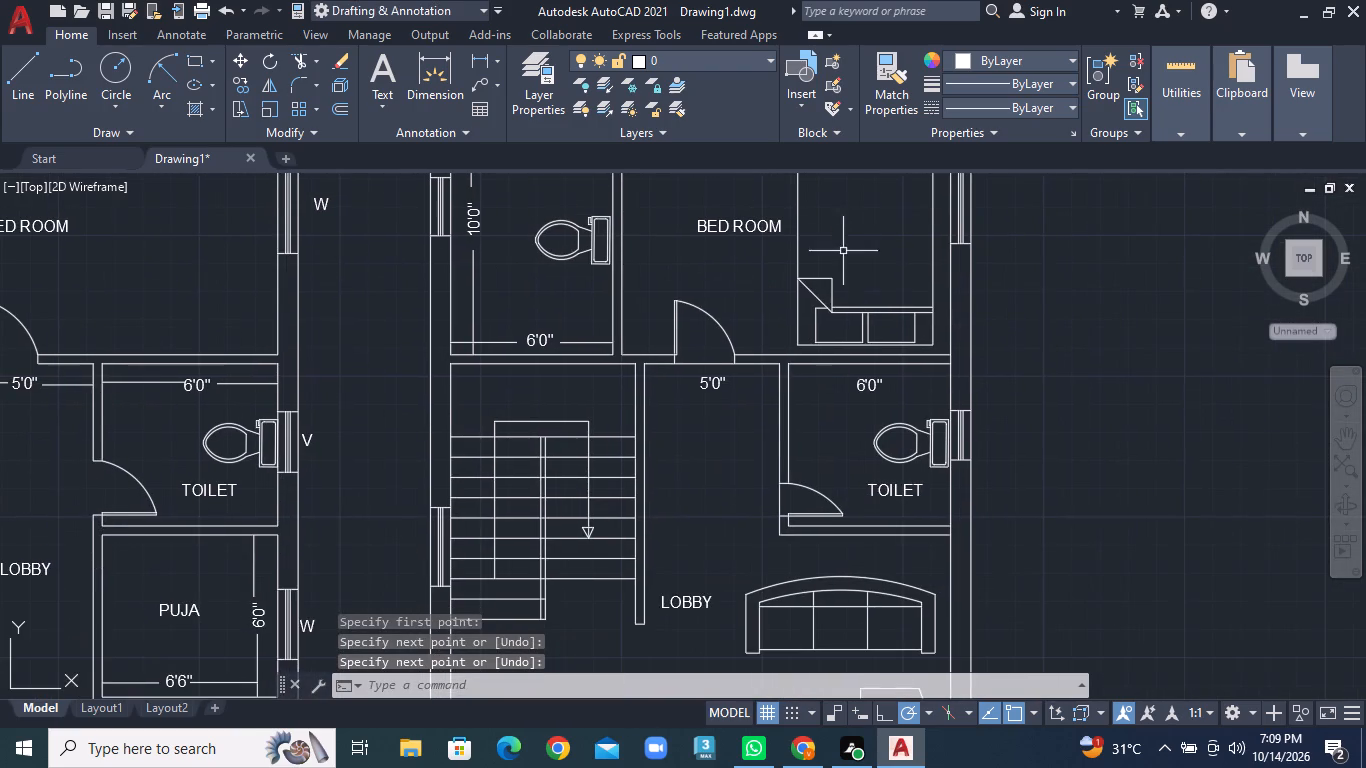
pyautogui.moveTo(762, 338); pyautogui.dragTo(757, 219, button='middle')
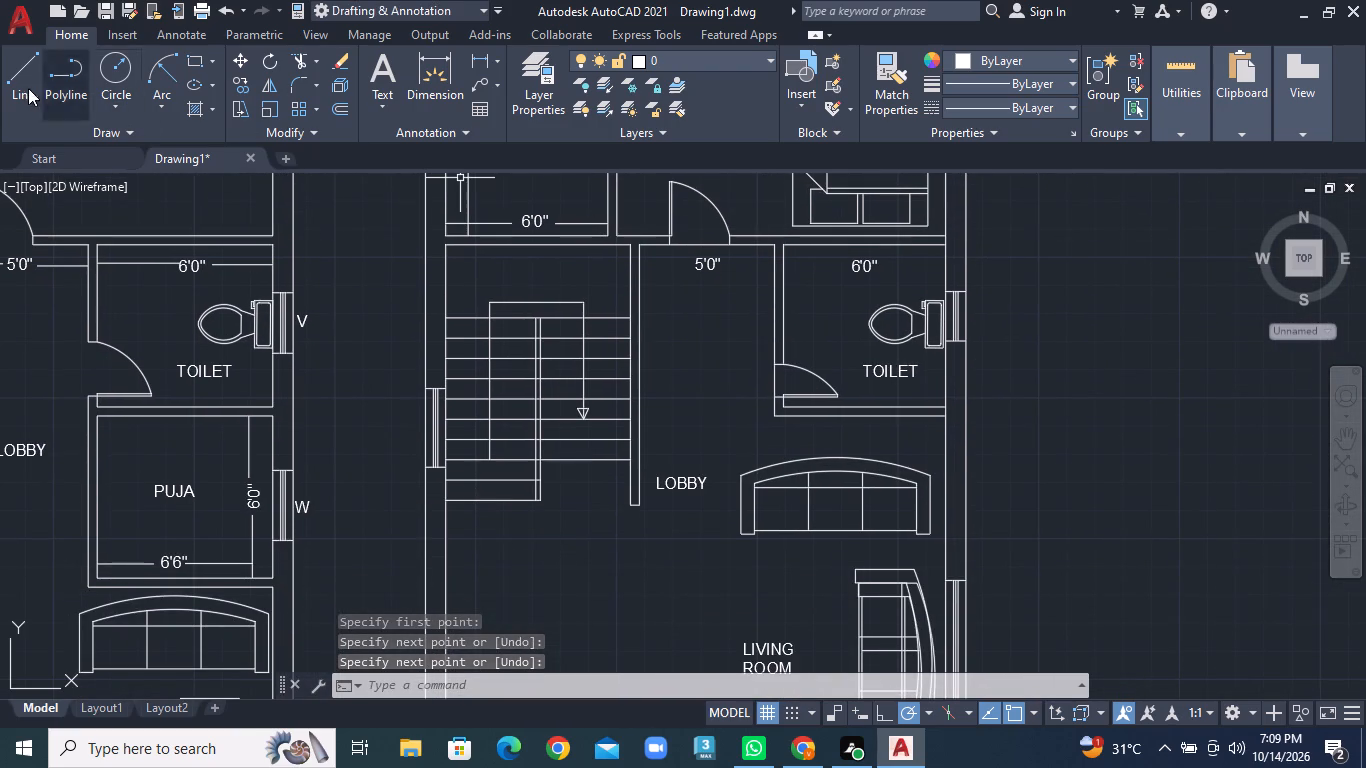
pyautogui.click(19, 86)
pyautogui.scroll(2, 707, 226)
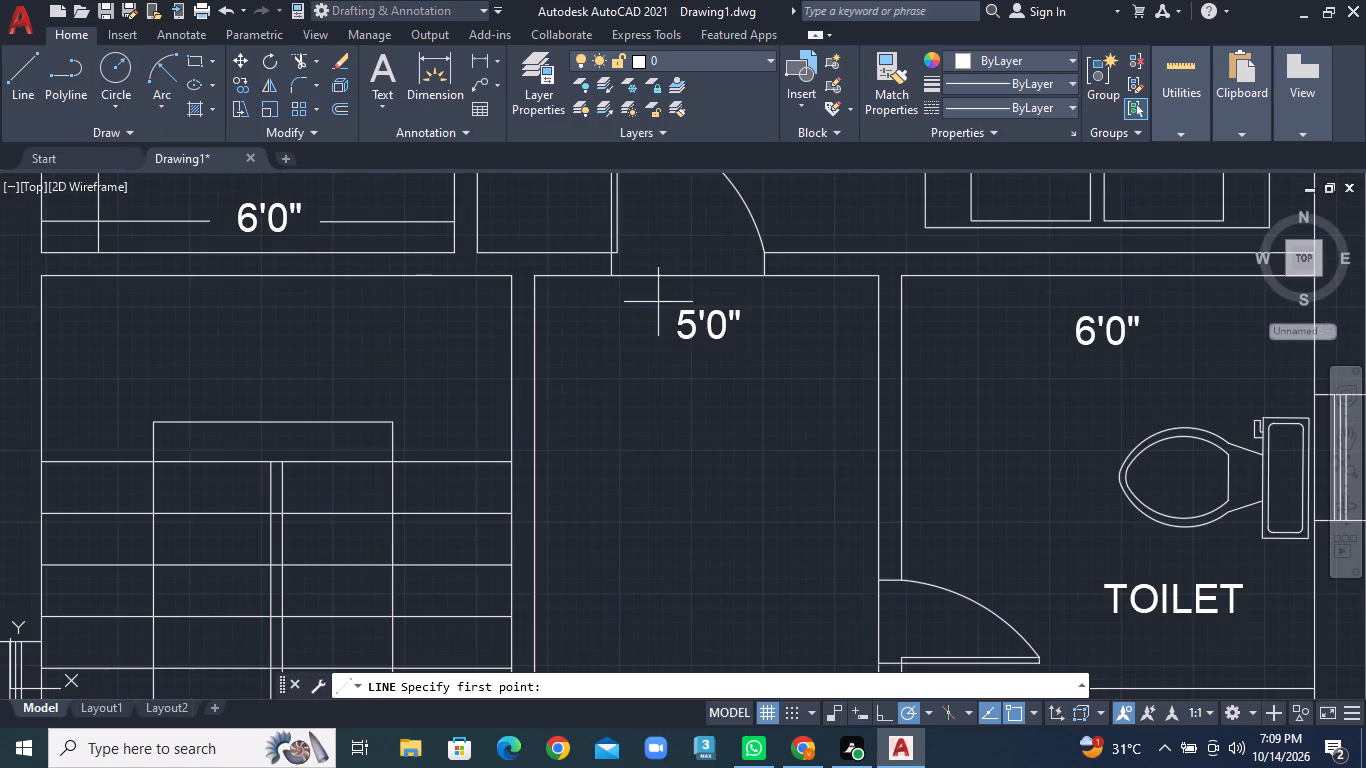
pyautogui.click(535, 326)
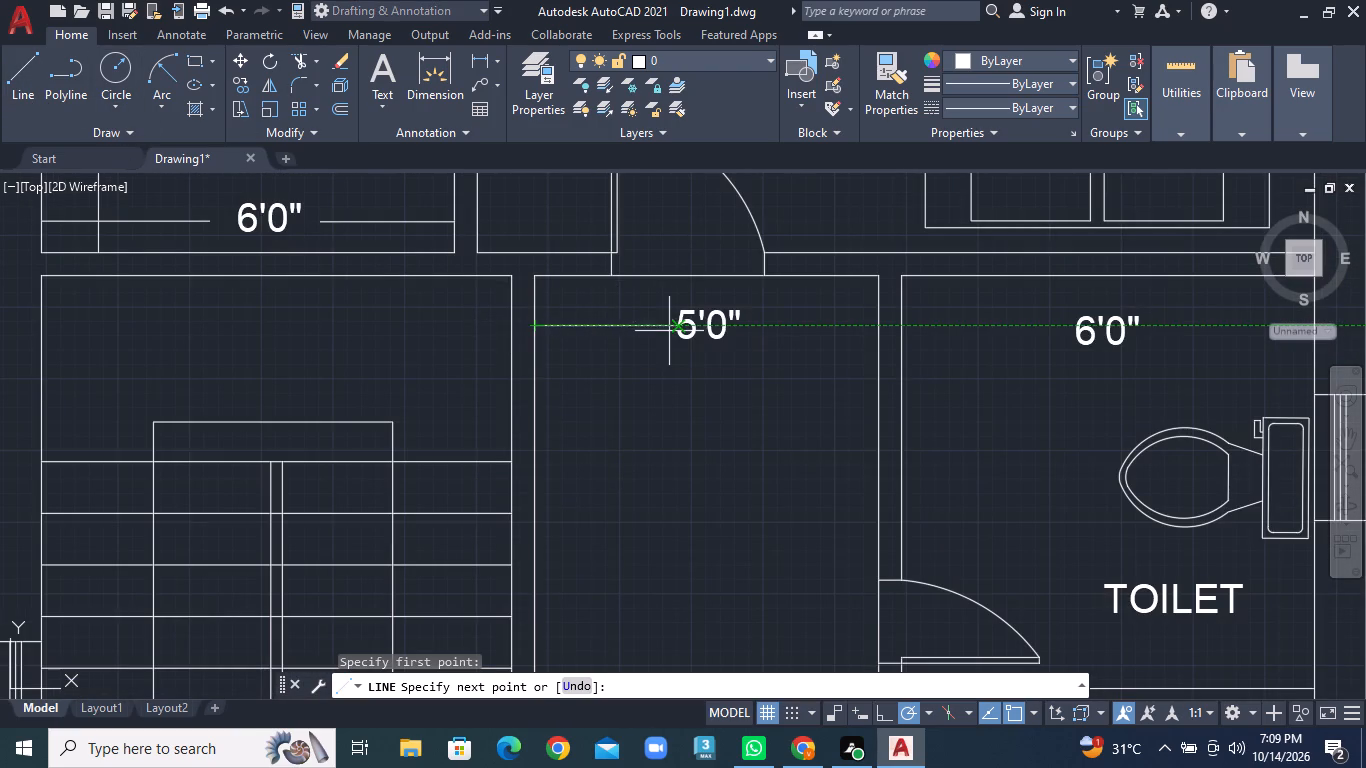
pyautogui.click(662, 330)
pyautogui.rightClick(662, 330)
pyautogui.click(681, 343)
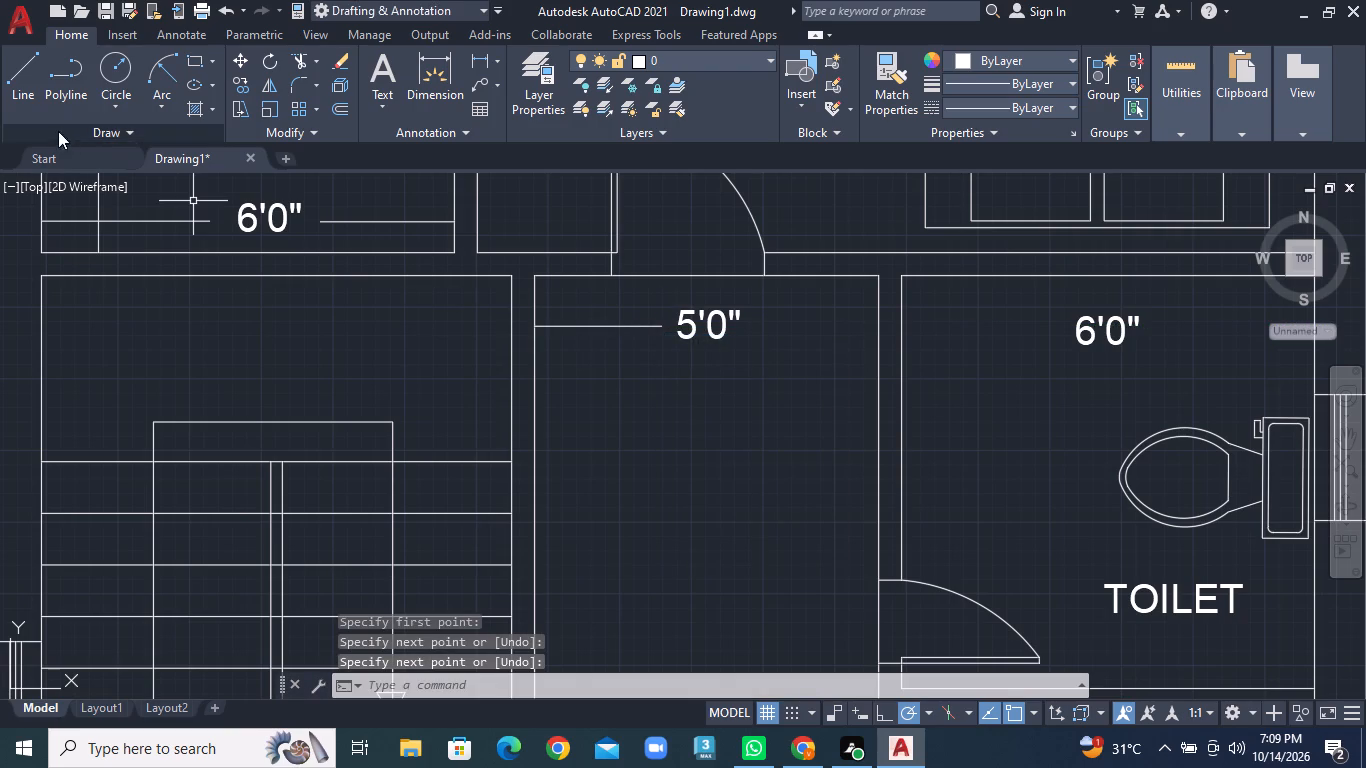
pyautogui.click(24, 91)
pyautogui.scroll(1, 655, 311)
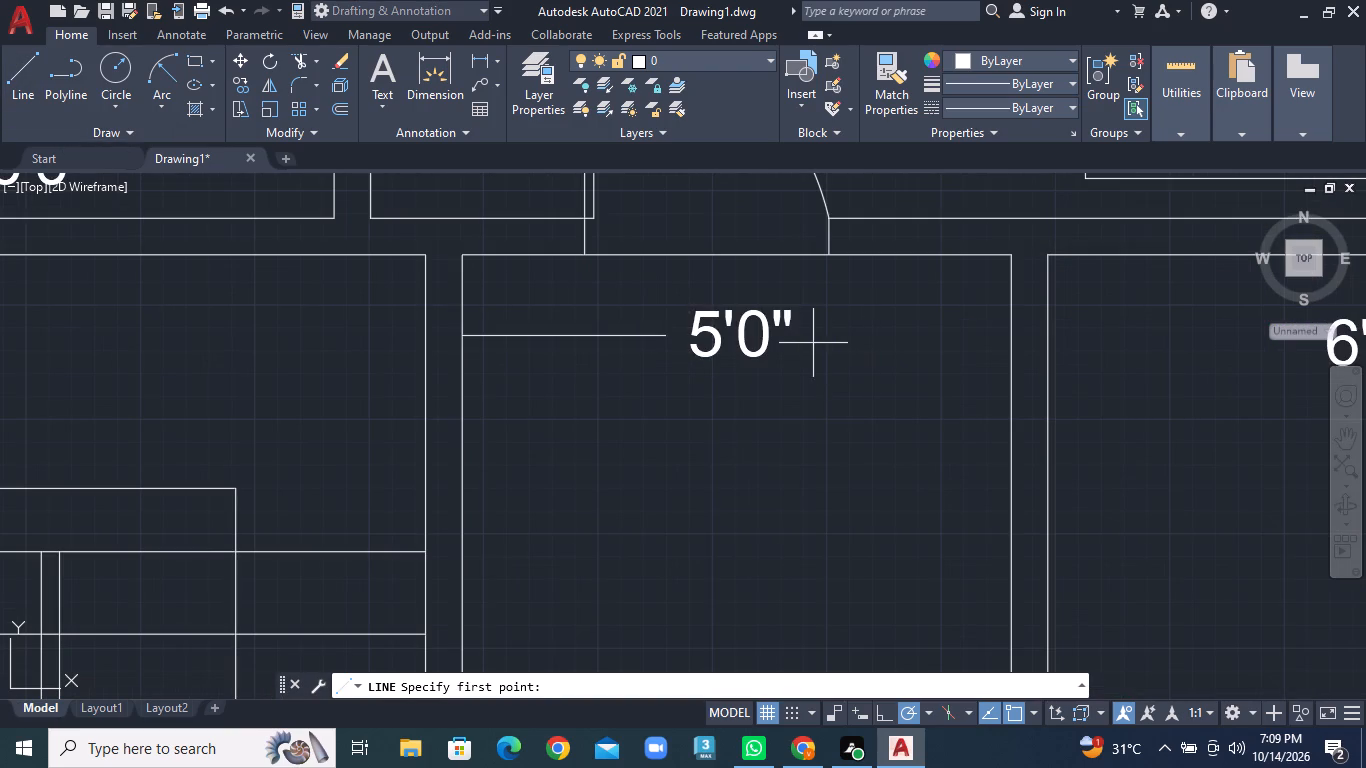
pyautogui.click(807, 334)
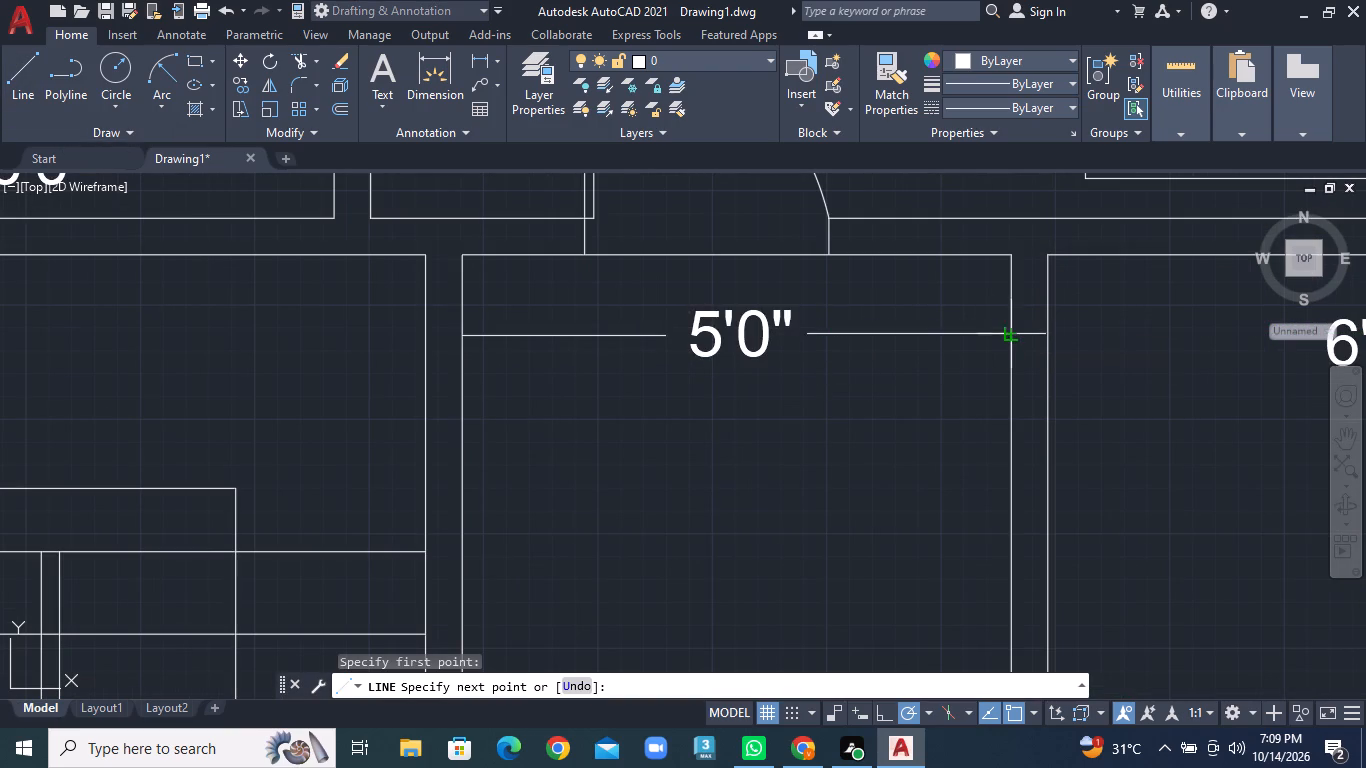
pyautogui.click(1007, 333)
pyautogui.rightClick(1007, 333)
pyautogui.click(1019, 346)
# Draw horizontal lines from both sides of the 6'0" label to the side walls in the second plan's lower toilet.
pyautogui.scroll(-2, 1021, 383)
pyautogui.moveTo(1053, 386); pyautogui.dragTo(561, 379, button='middle')
pyautogui.middleClick(561, 379)
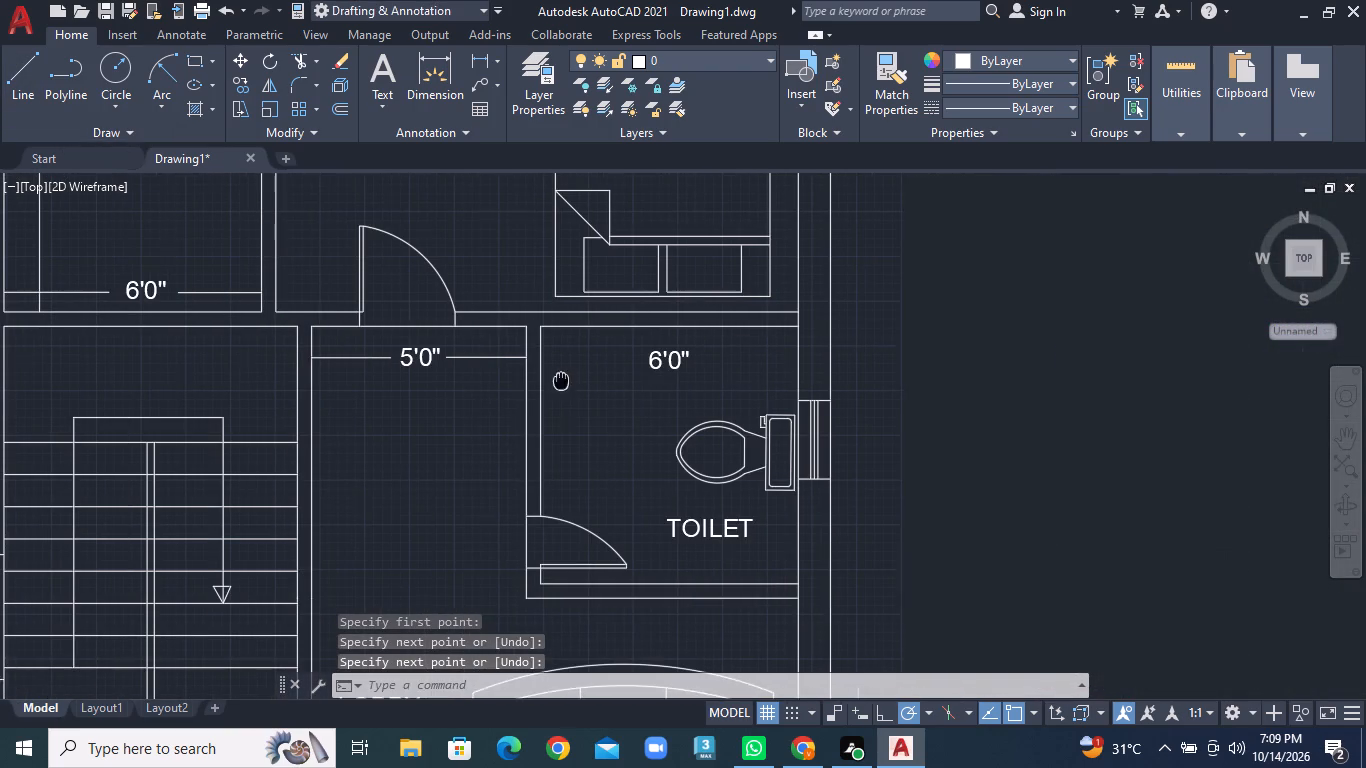
pyautogui.click(10, 98)
pyautogui.scroll(1, 600, 332)
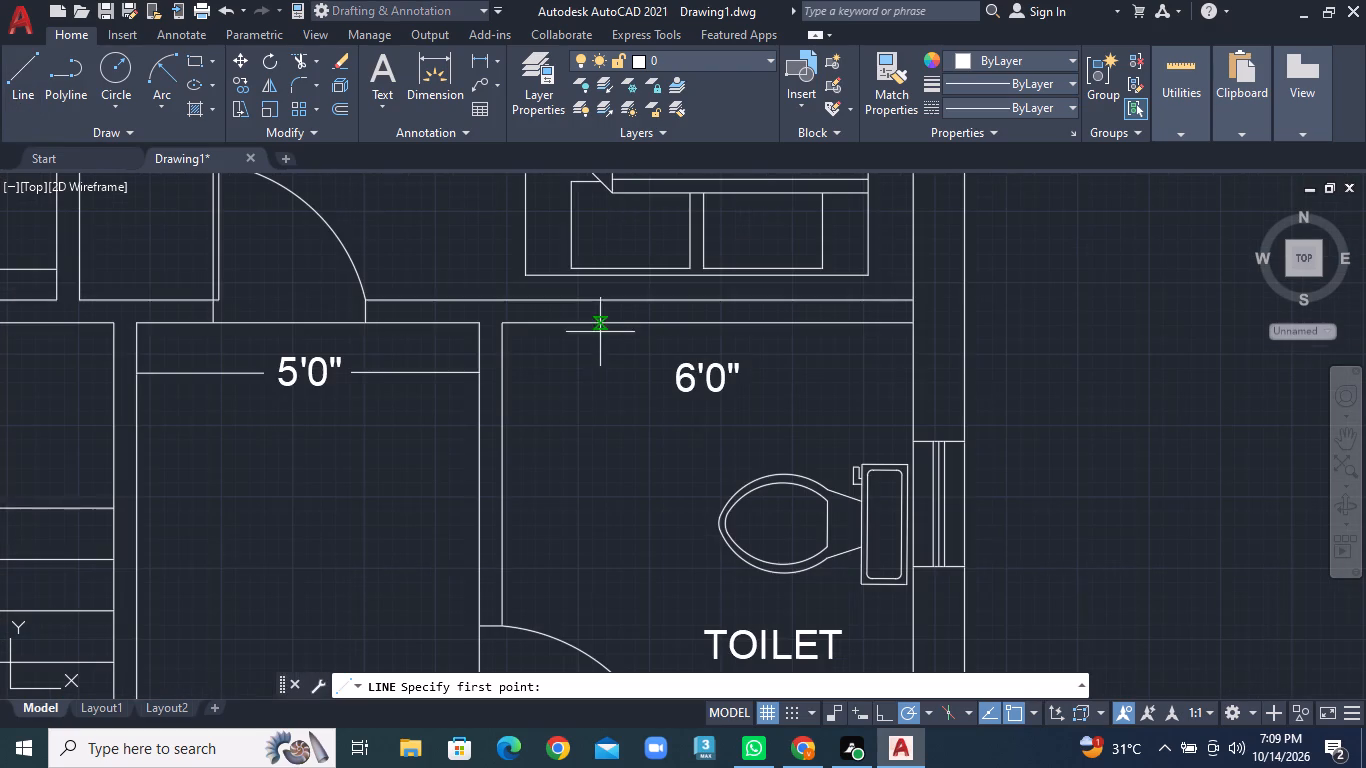
pyautogui.click(507, 374)
pyautogui.click(667, 374)
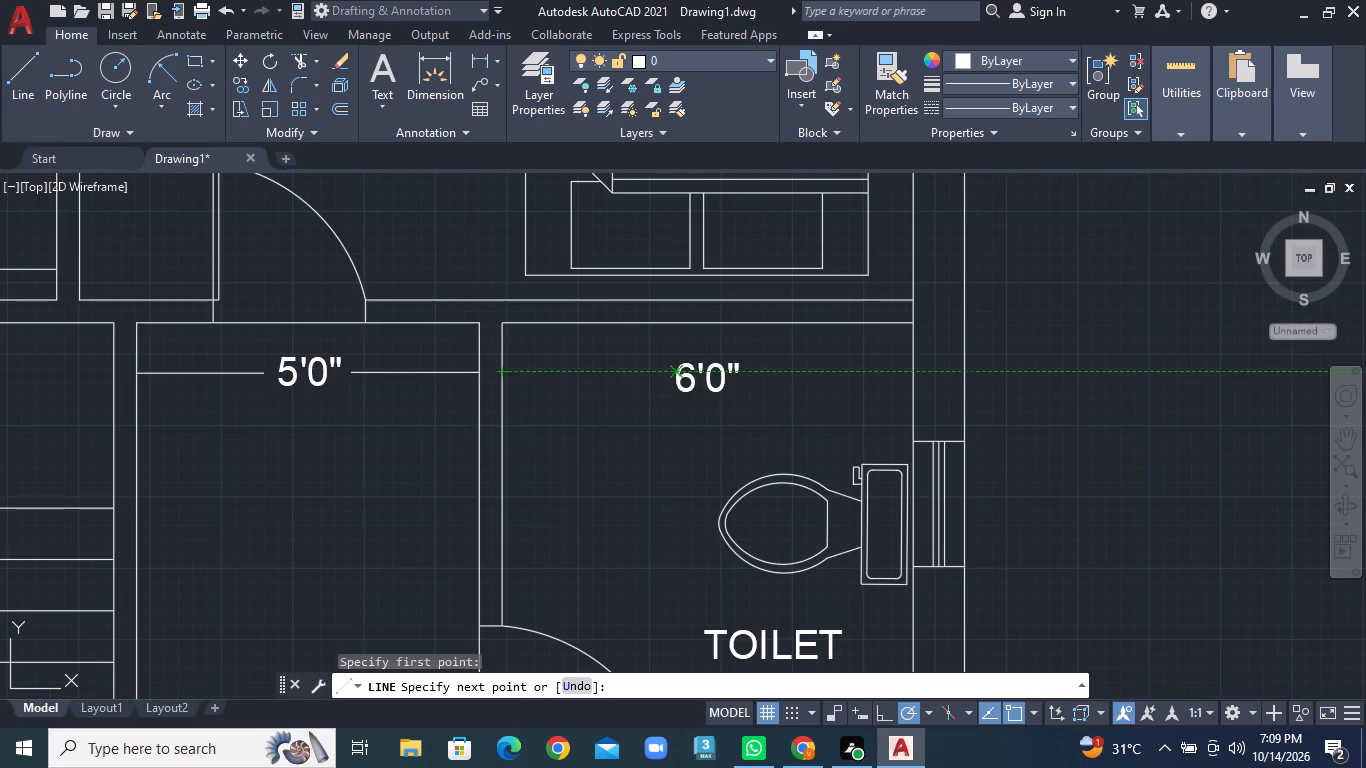
pyautogui.rightClick(667, 374)
pyautogui.click(687, 384)
pyautogui.click(28, 93)
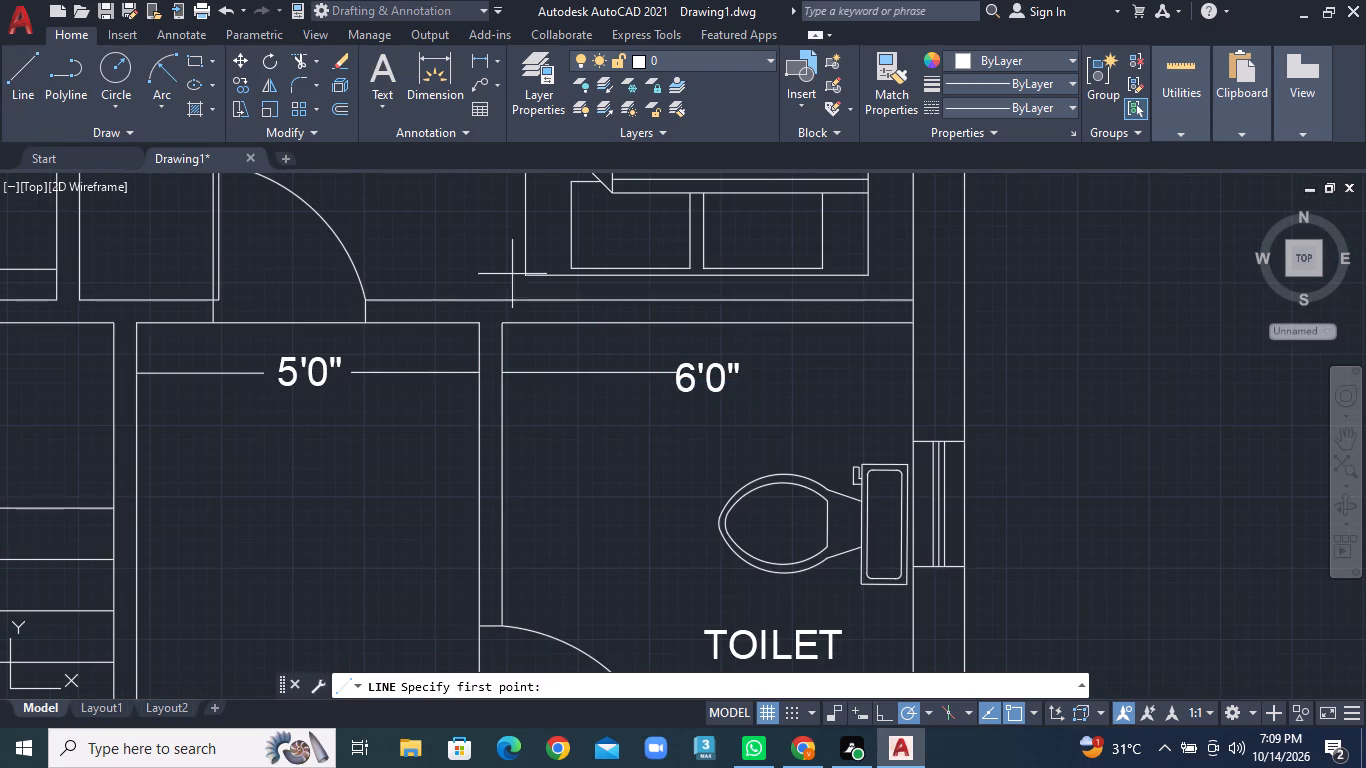
pyautogui.click(753, 371)
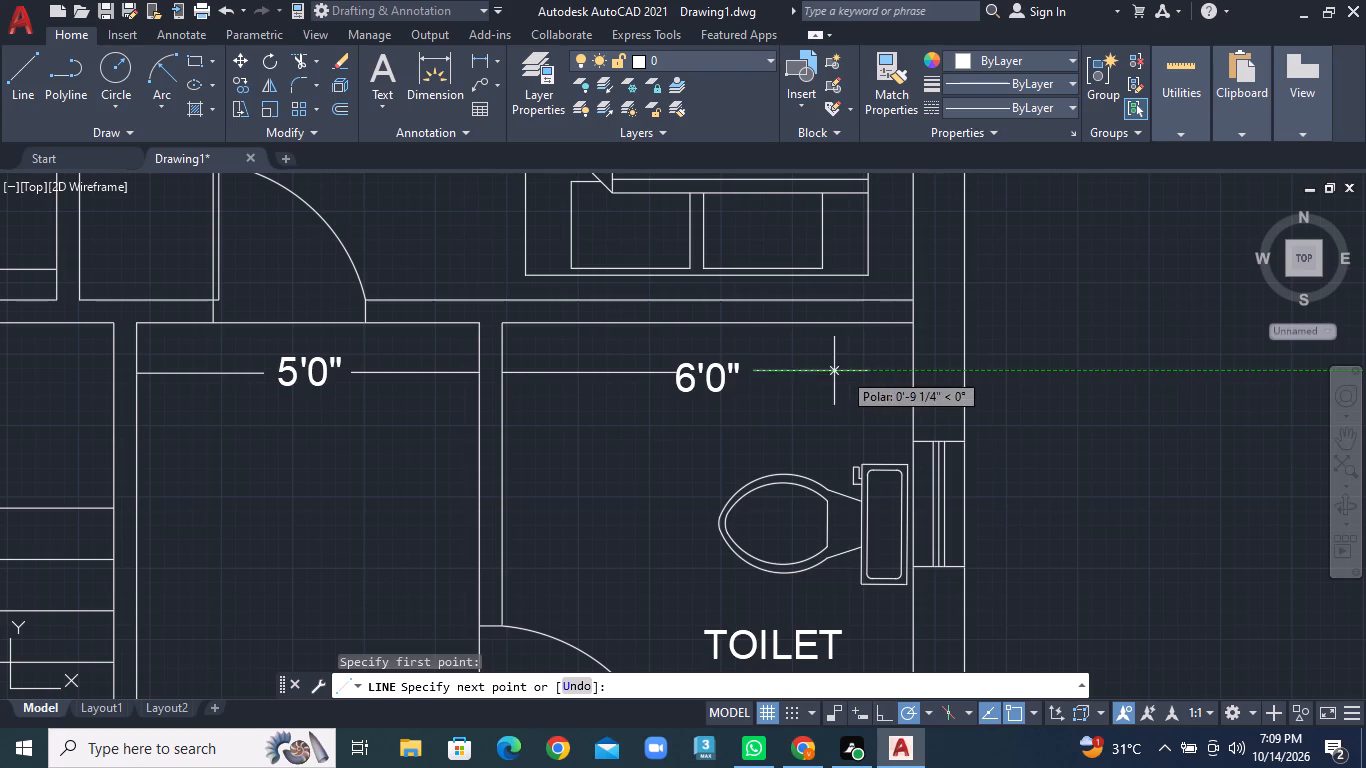
pyautogui.click(913, 371)
pyautogui.rightClick(913, 371)
pyautogui.click(928, 378)
# Add a multiline text label 19'8" in the lower part of the second plan's balcony, below the BALCONY name.
pyautogui.scroll(-1, 848, 476)
pyautogui.moveTo(853, 493); pyautogui.dragTo(972, 233, button='middle')
pyautogui.scroll(-1, 733, 504)
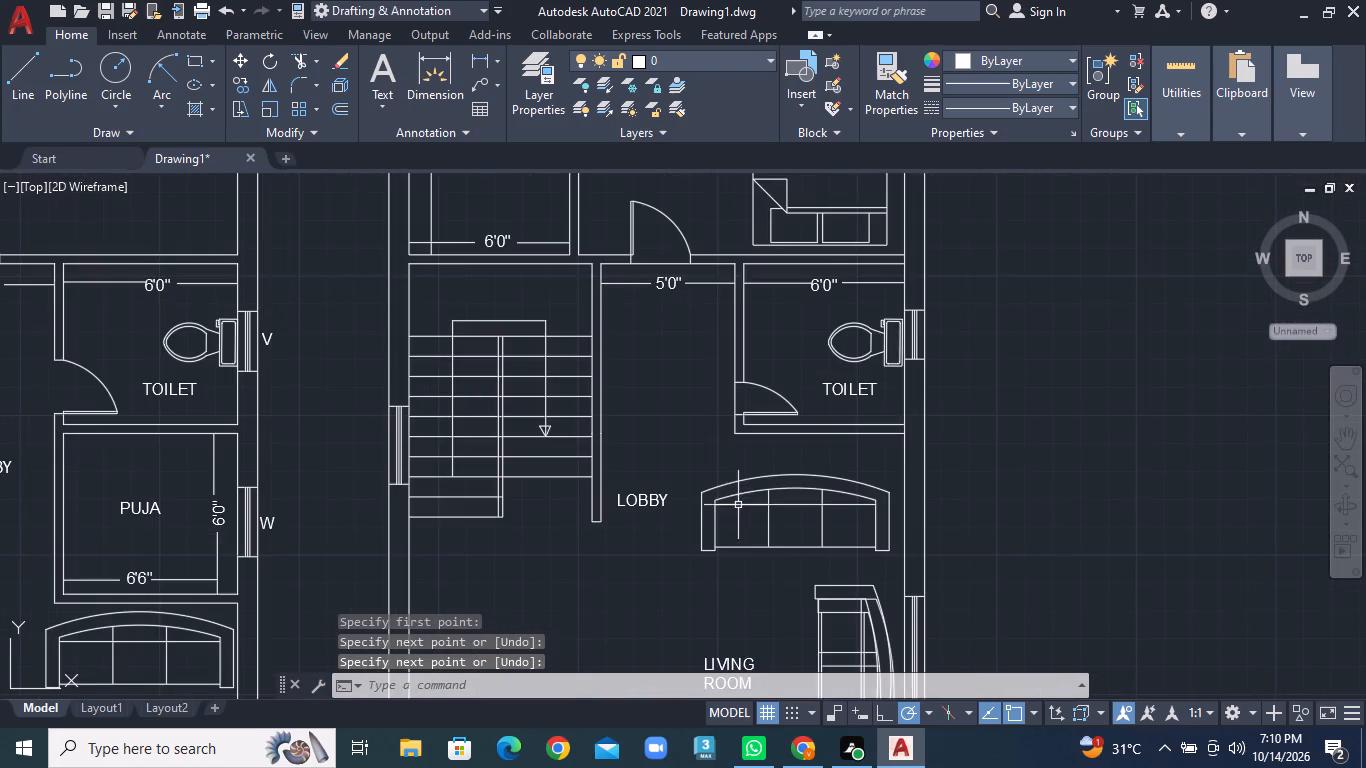
pyautogui.moveTo(744, 512); pyautogui.dragTo(798, 292, button='middle')
pyautogui.moveTo(736, 506); pyautogui.dragTo(794, 362, button='middle')
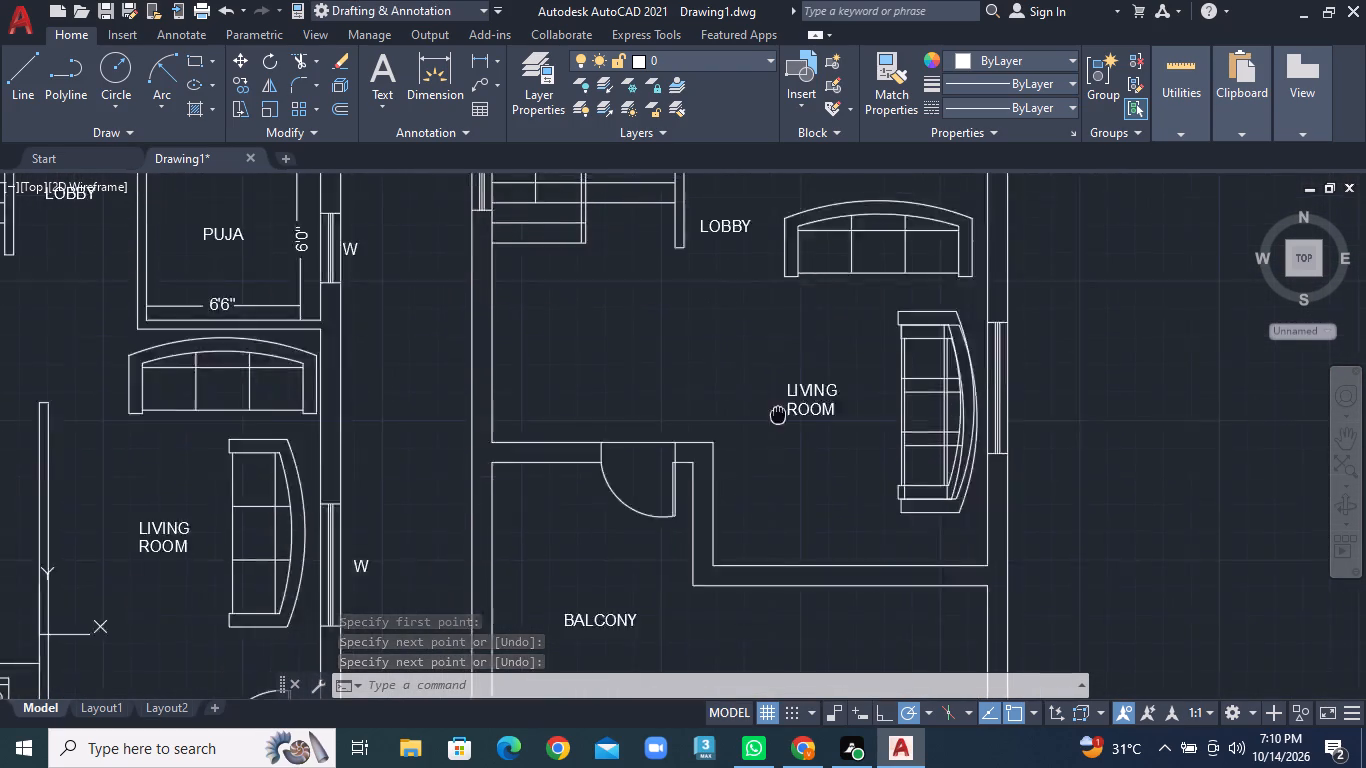
pyautogui.moveTo(794, 362); pyautogui.dragTo(823, 253, button='middle')
pyautogui.scroll(-1, 660, 349)
pyautogui.moveTo(603, 376); pyautogui.dragTo(636, 366, button='middle')
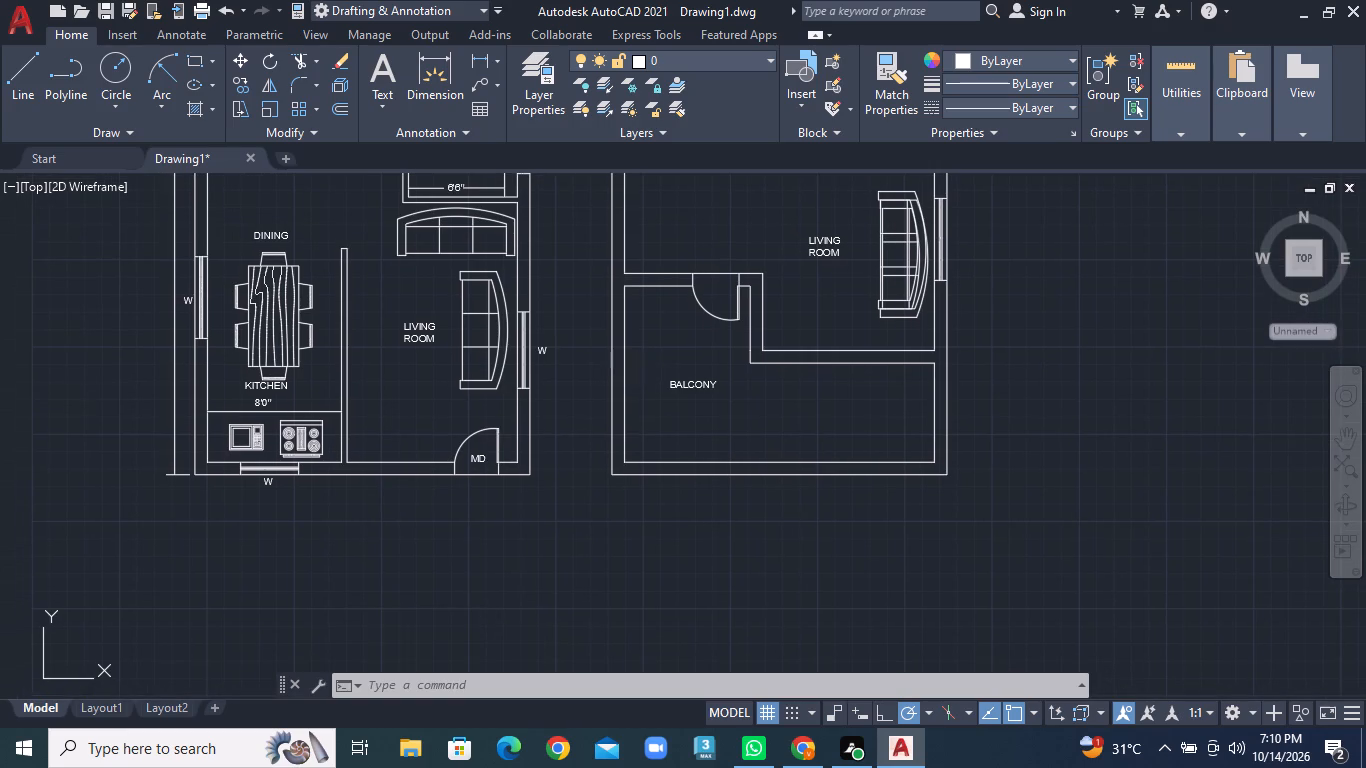
pyautogui.scroll(1, 692, 378)
pyautogui.moveTo(692, 378); pyautogui.dragTo(602, 344, button='middle')
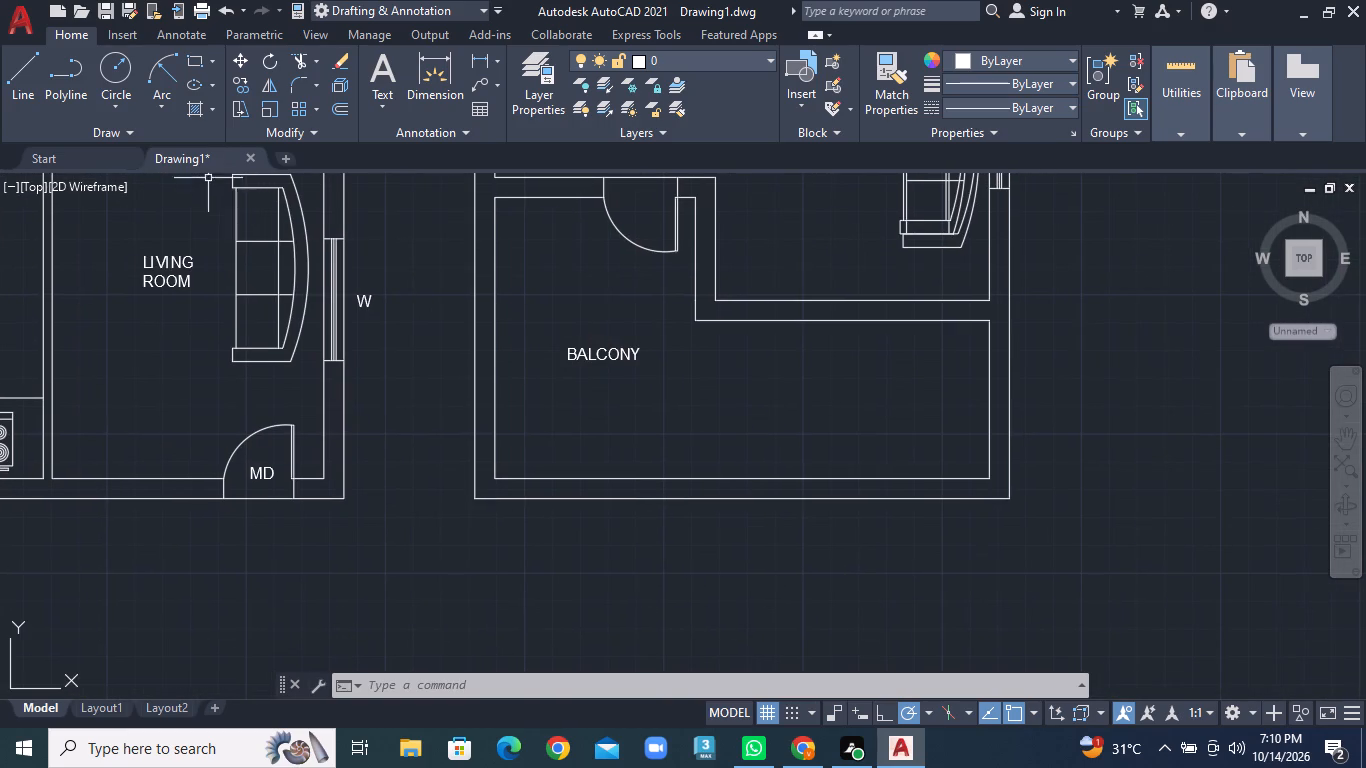
pyautogui.click(386, 97)
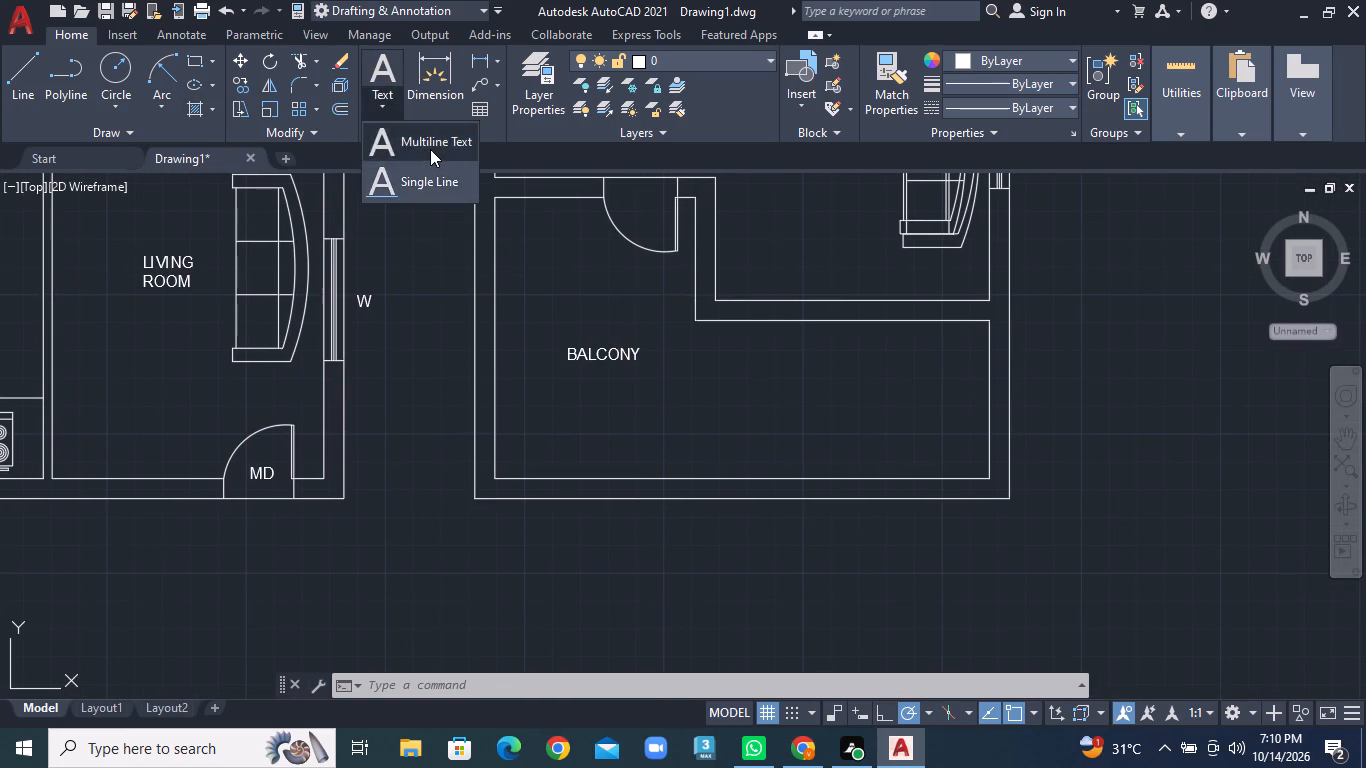
pyautogui.doubleClick(430, 149)
pyautogui.click(680, 426)
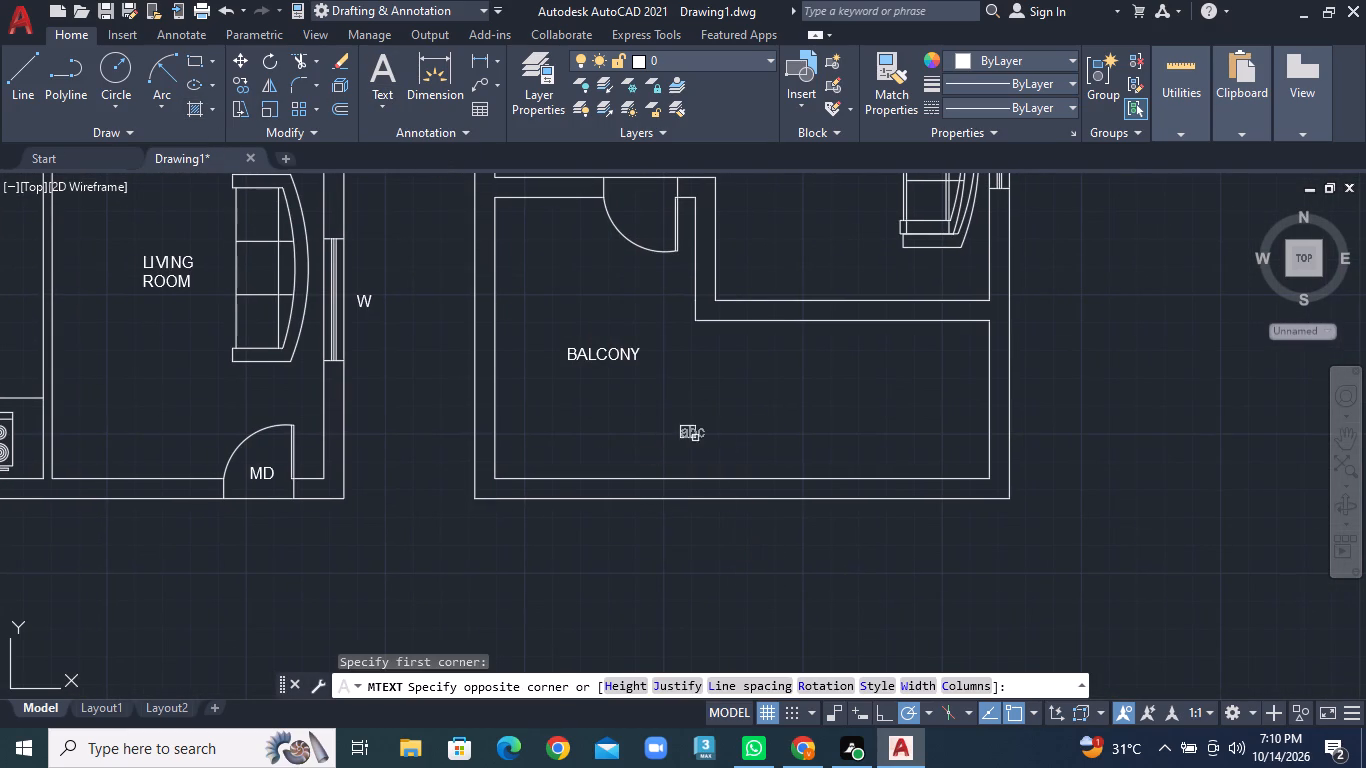
pyautogui.click(771, 457)
pyautogui.write('19')
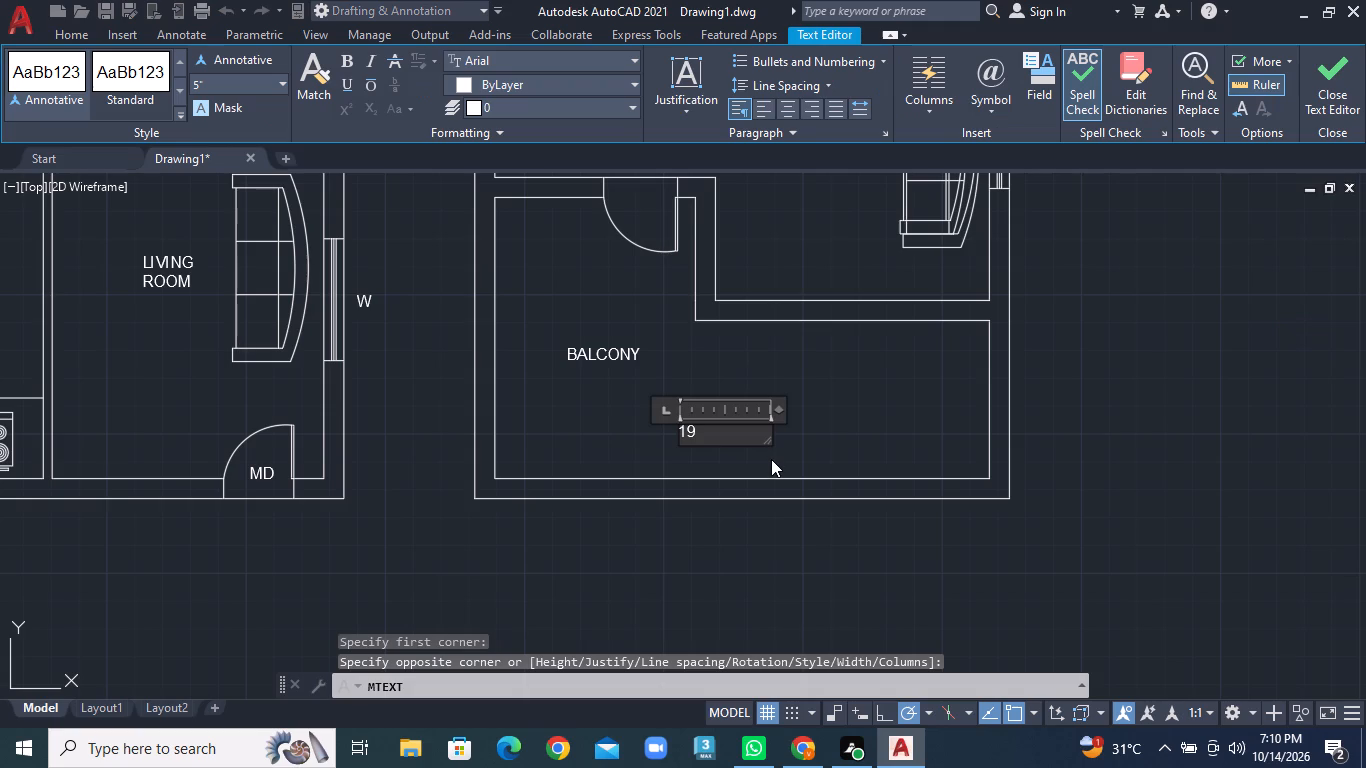
pyautogui.press("'")
pyautogui.write('8"')
pyautogui.click(793, 433)
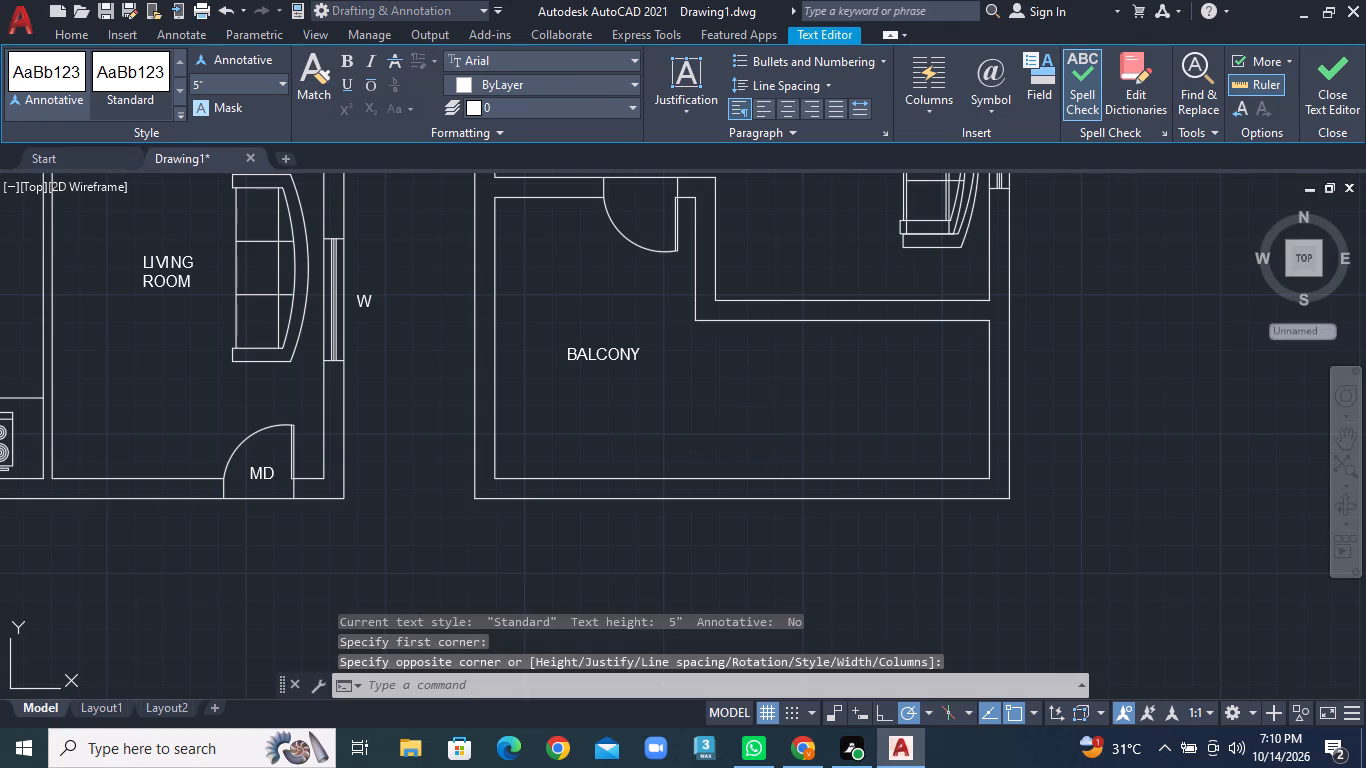
# Add a multiline text label 11'3" near the balcony's left wall, just left of the BALCONY name.
pyautogui.moveTo(525, 397); pyautogui.dragTo(631, 438, button='middle')
pyautogui.rightClick(632, 415)
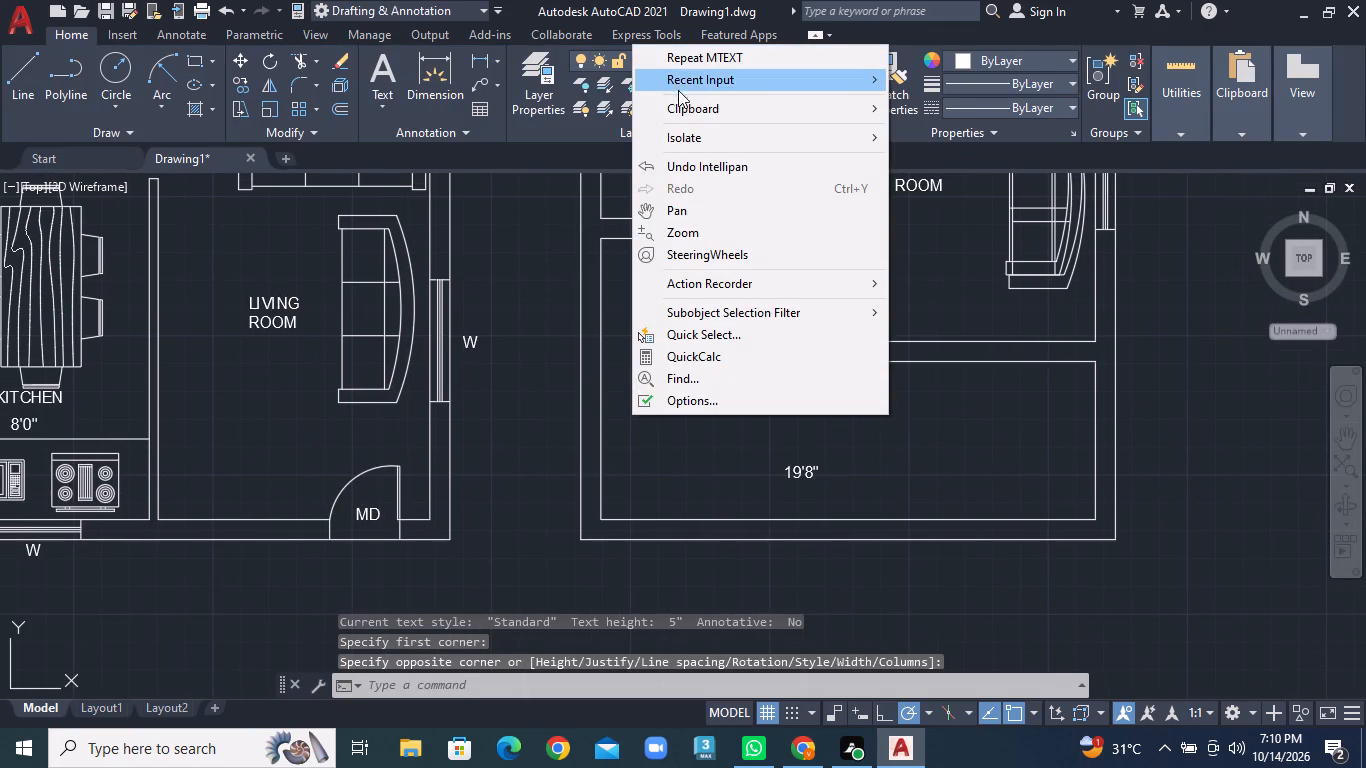
pyautogui.click(687, 59)
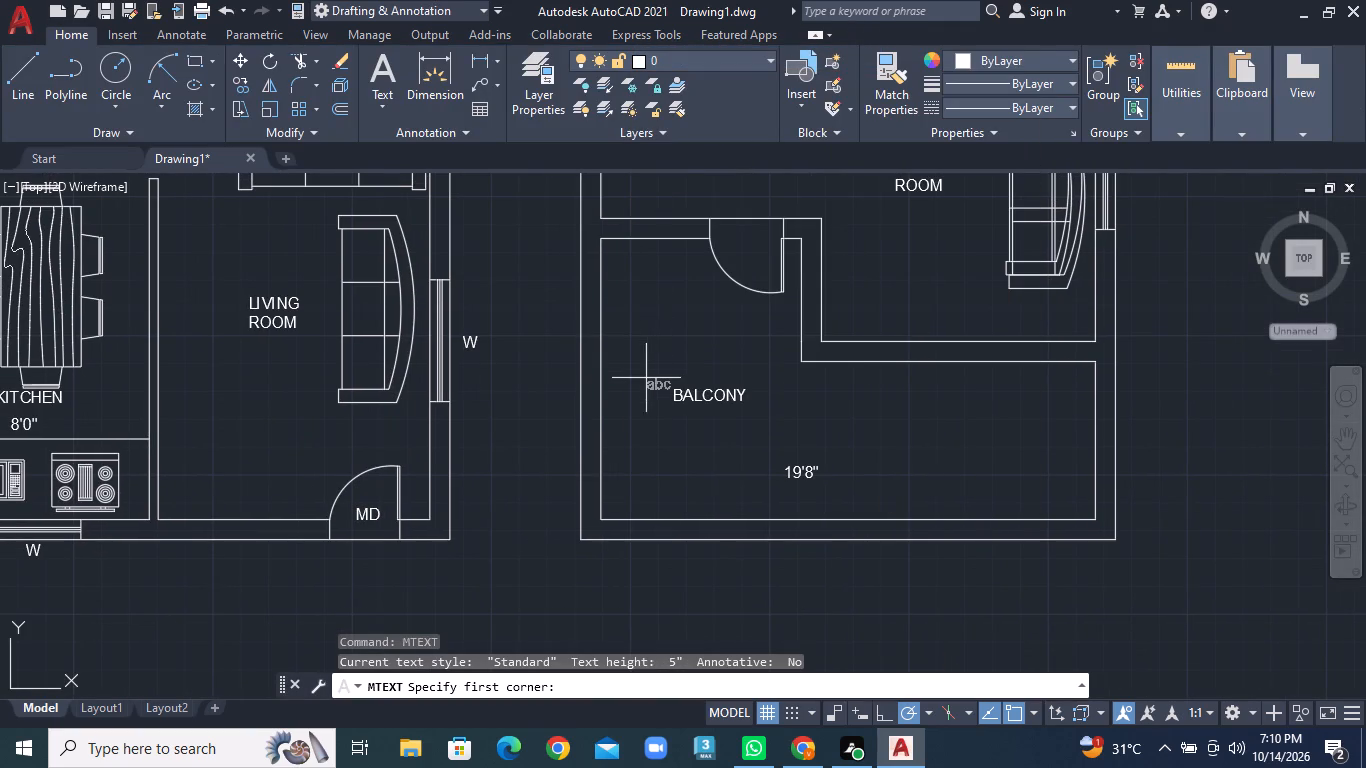
pyautogui.doubleClick(620, 355)
pyautogui.click(663, 409)
pyautogui.write("11'3")
pyautogui.hotkey('shift', '"')
pyautogui.doubleClick(696, 409)
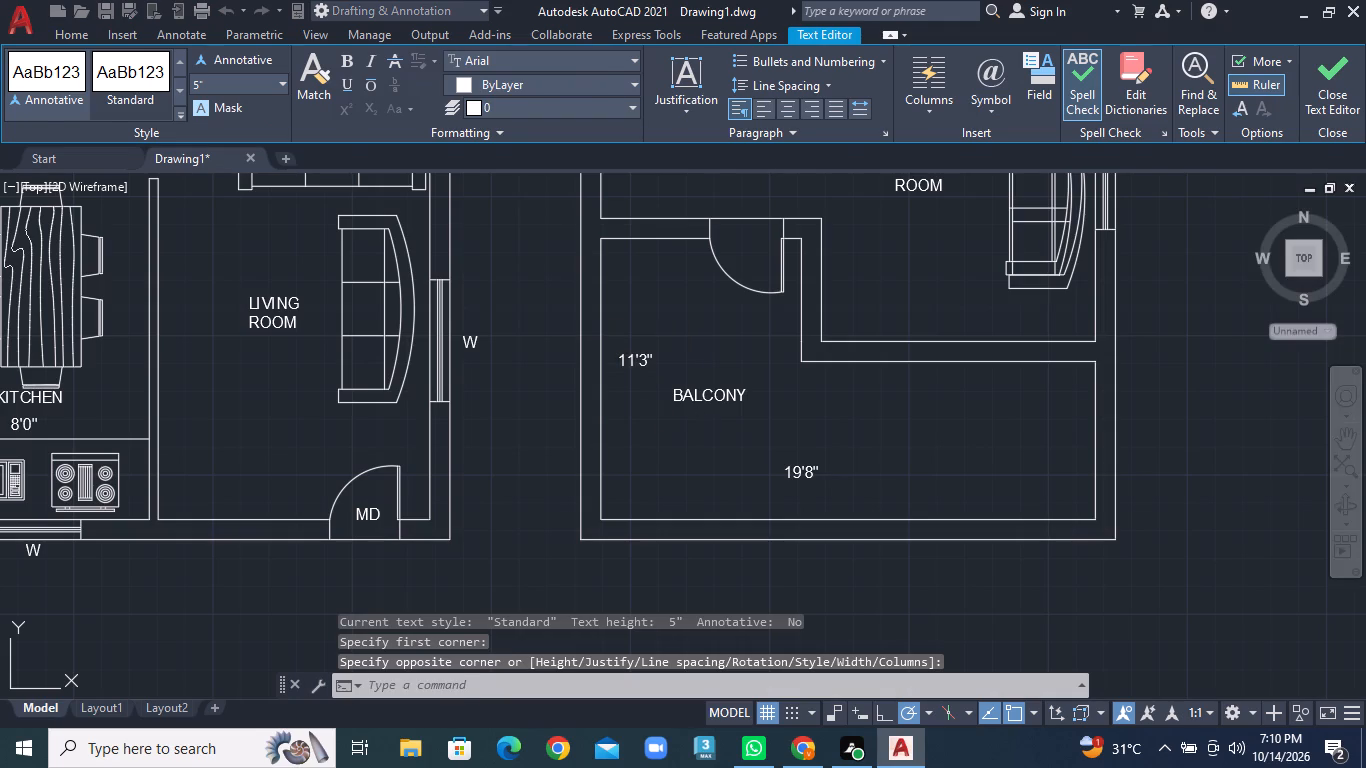
# Rotate the balcony's 11'3" label 90° so it reads vertically.
pyautogui.click(637, 358)
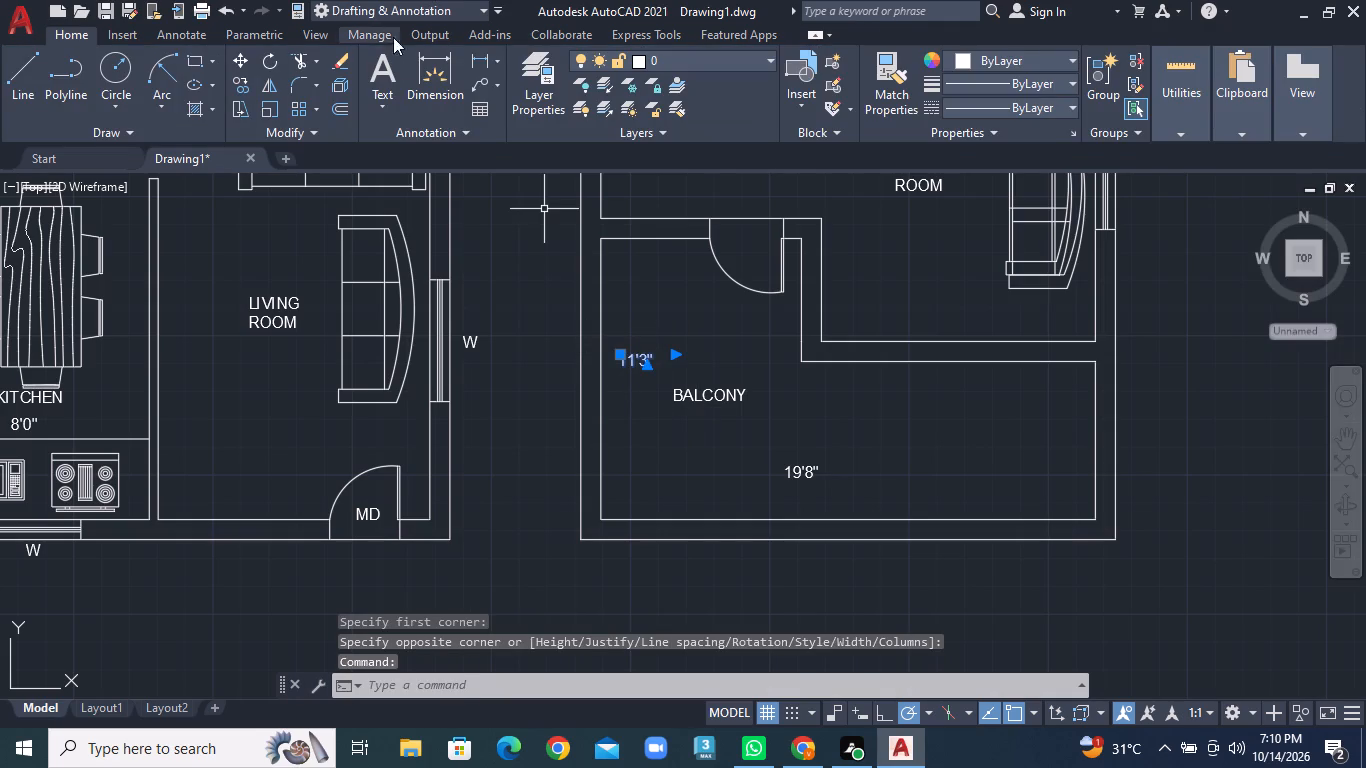
pyautogui.rightClick(640, 299)
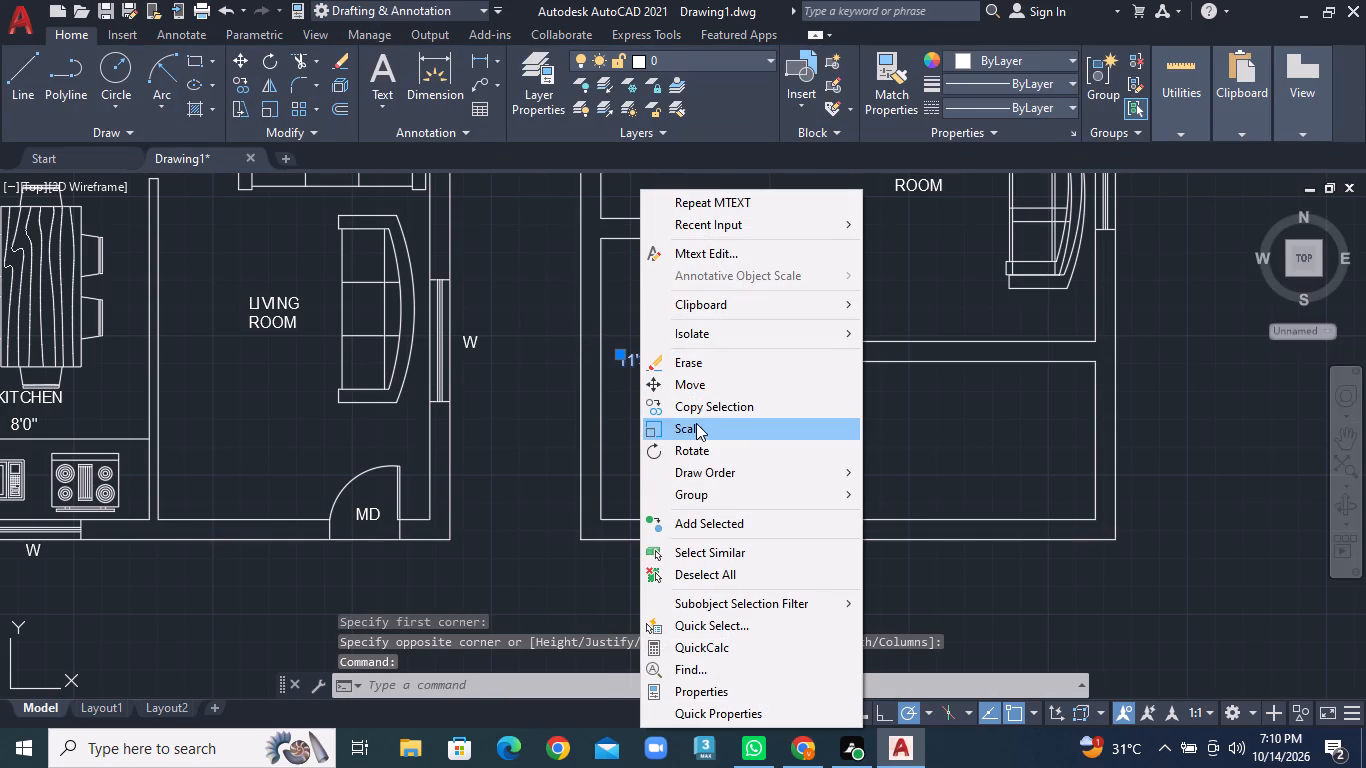
pyautogui.click(704, 451)
pyautogui.click(642, 360)
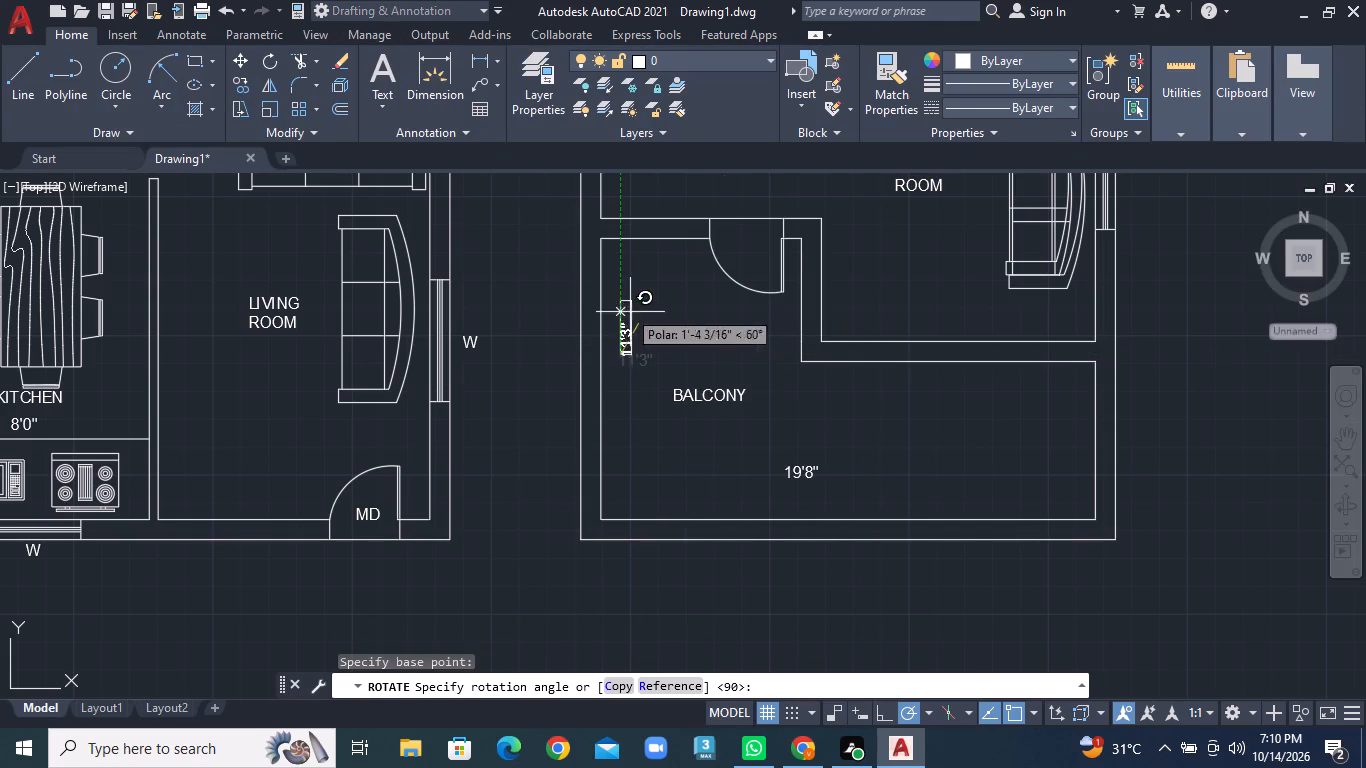
pyautogui.click(620, 301)
pyautogui.press('Escape')
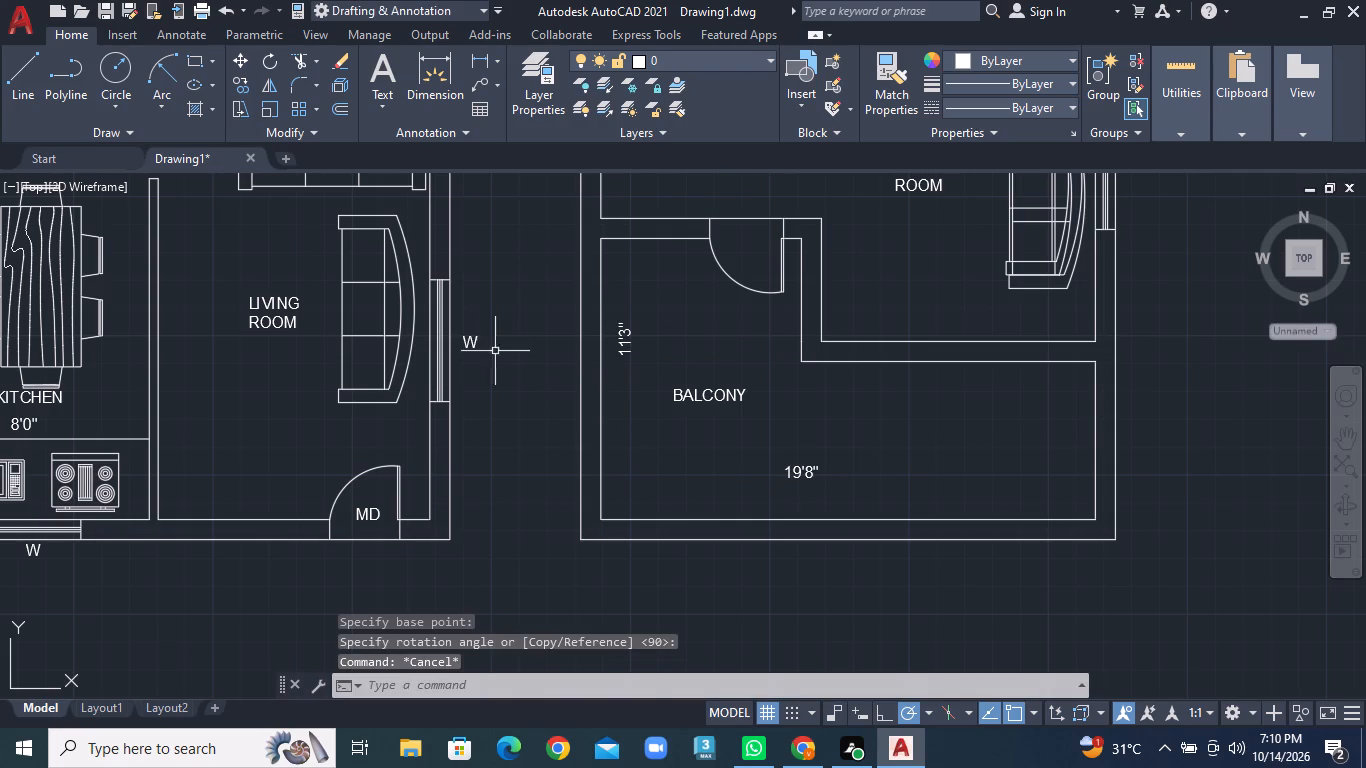
# Move the vertical 11'3" label slightly down along the balcony's left wall.
pyautogui.click(247, 65)
pyautogui.click(621, 335)
pyautogui.rightClick(621, 335)
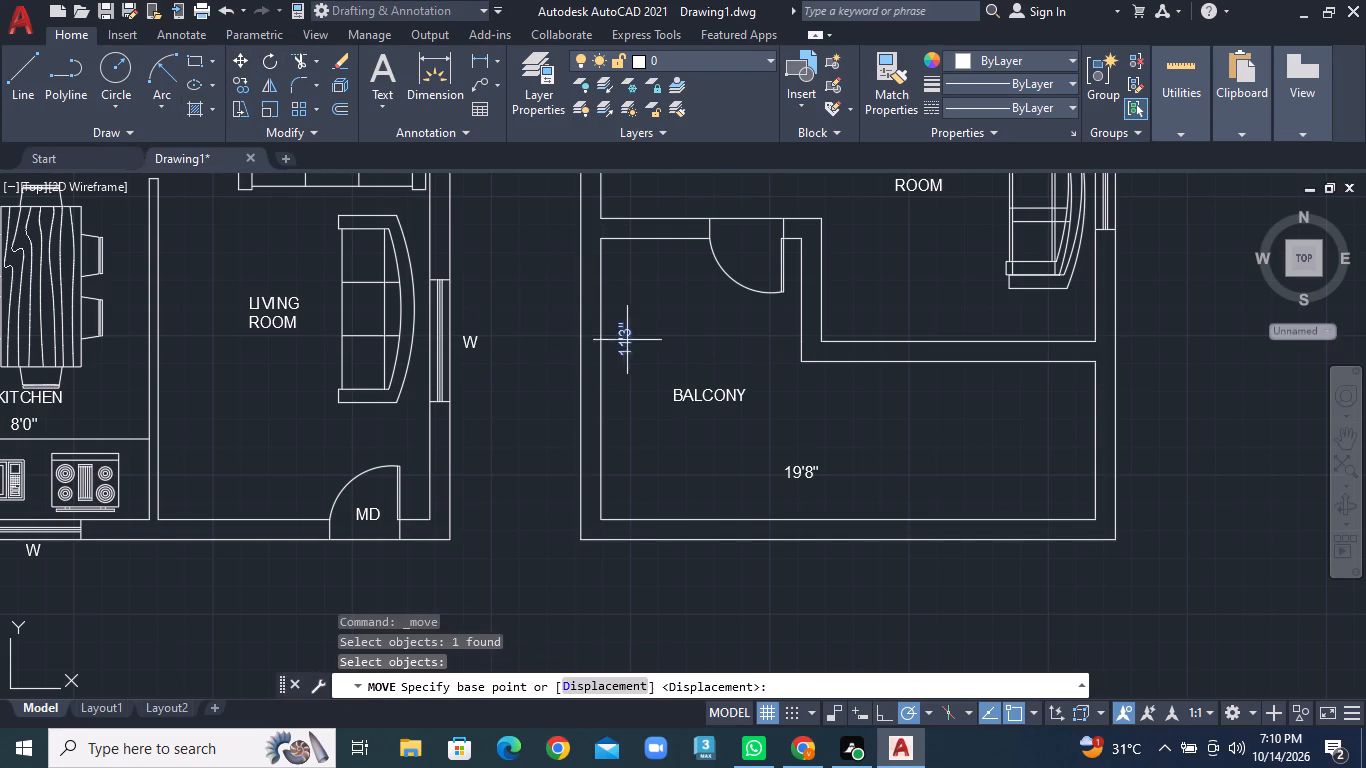
pyautogui.click(629, 339)
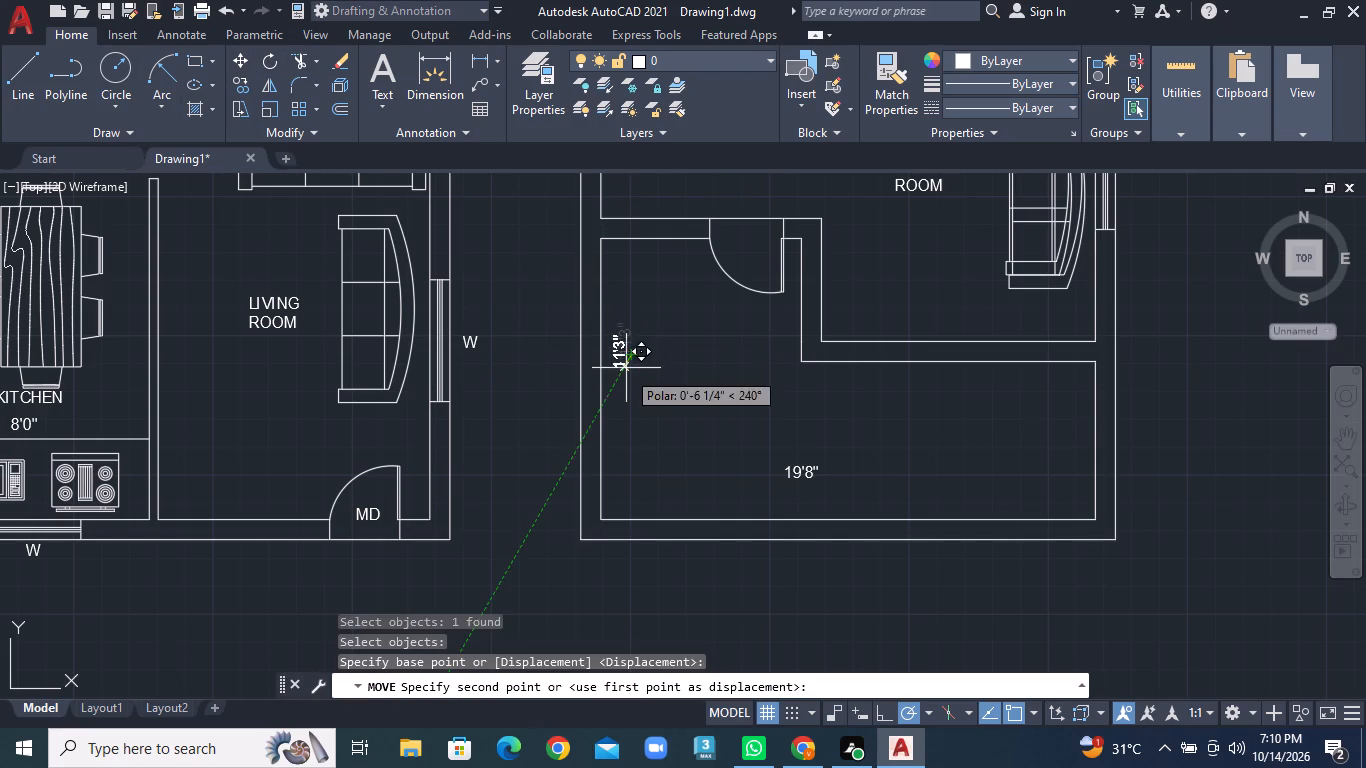
pyautogui.click(631, 387)
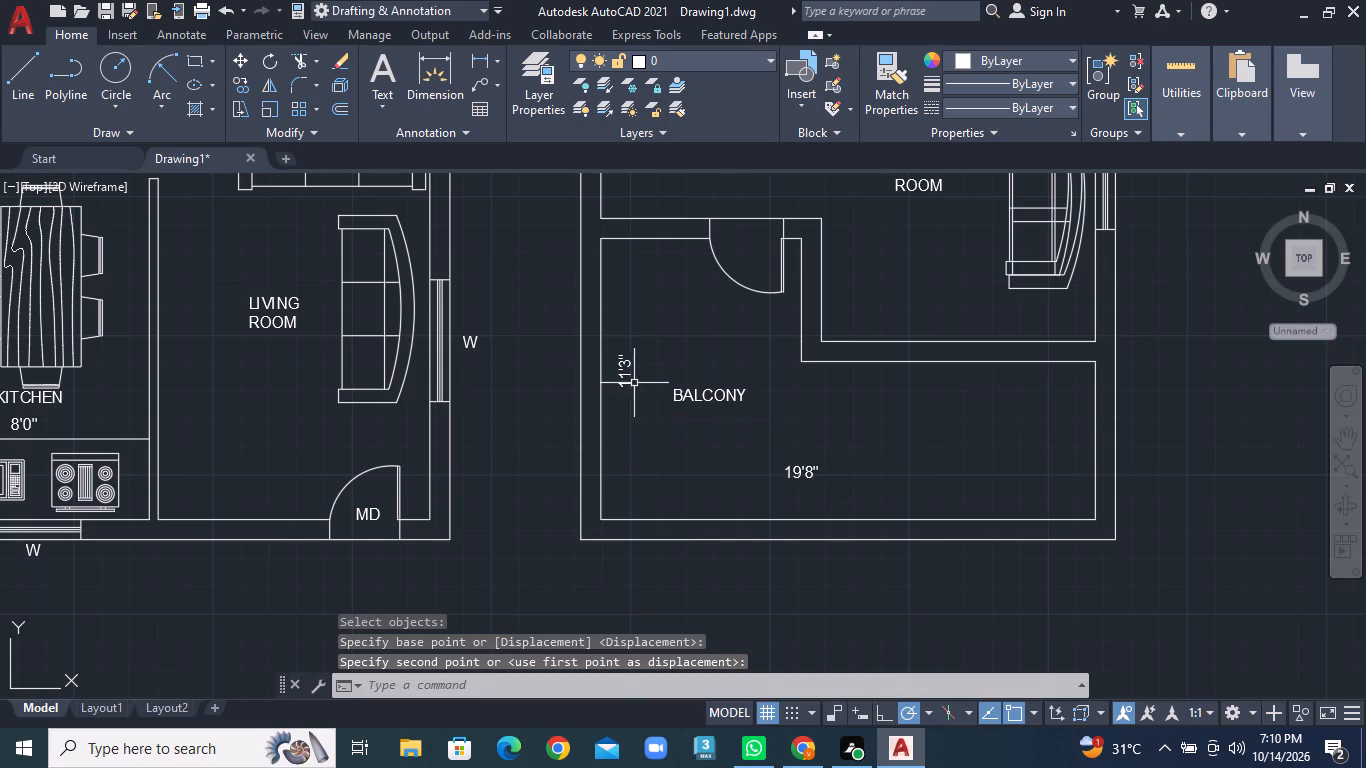
pyautogui.press('Escape')
# Move the 19'8" label down and to the right, closer to the balcony's bottom wall.
pyautogui.scroll(2, 829, 434)
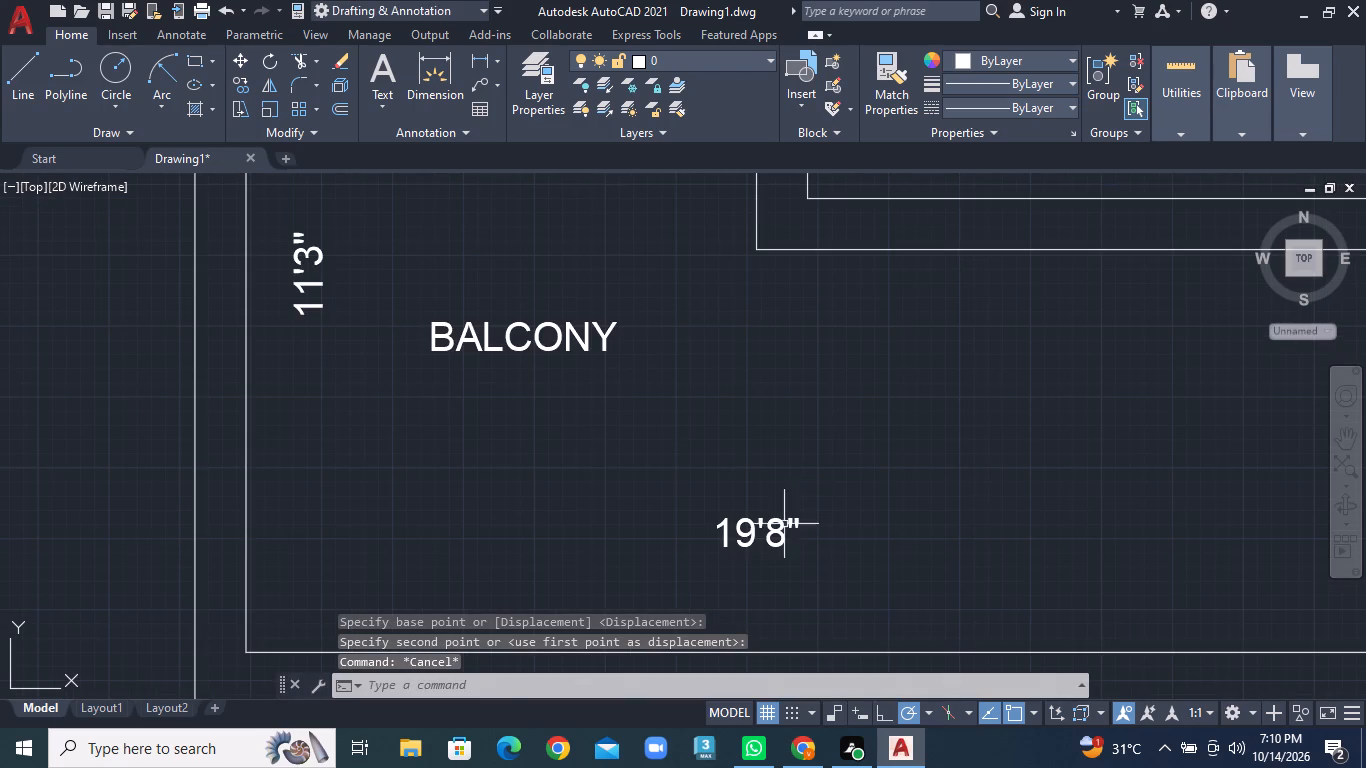
pyautogui.click(770, 534)
pyautogui.rightClick(770, 534)
pyautogui.click(842, 379)
pyautogui.moveTo(852, 503); pyautogui.dragTo(820, 338, button='middle')
pyautogui.click(727, 365)
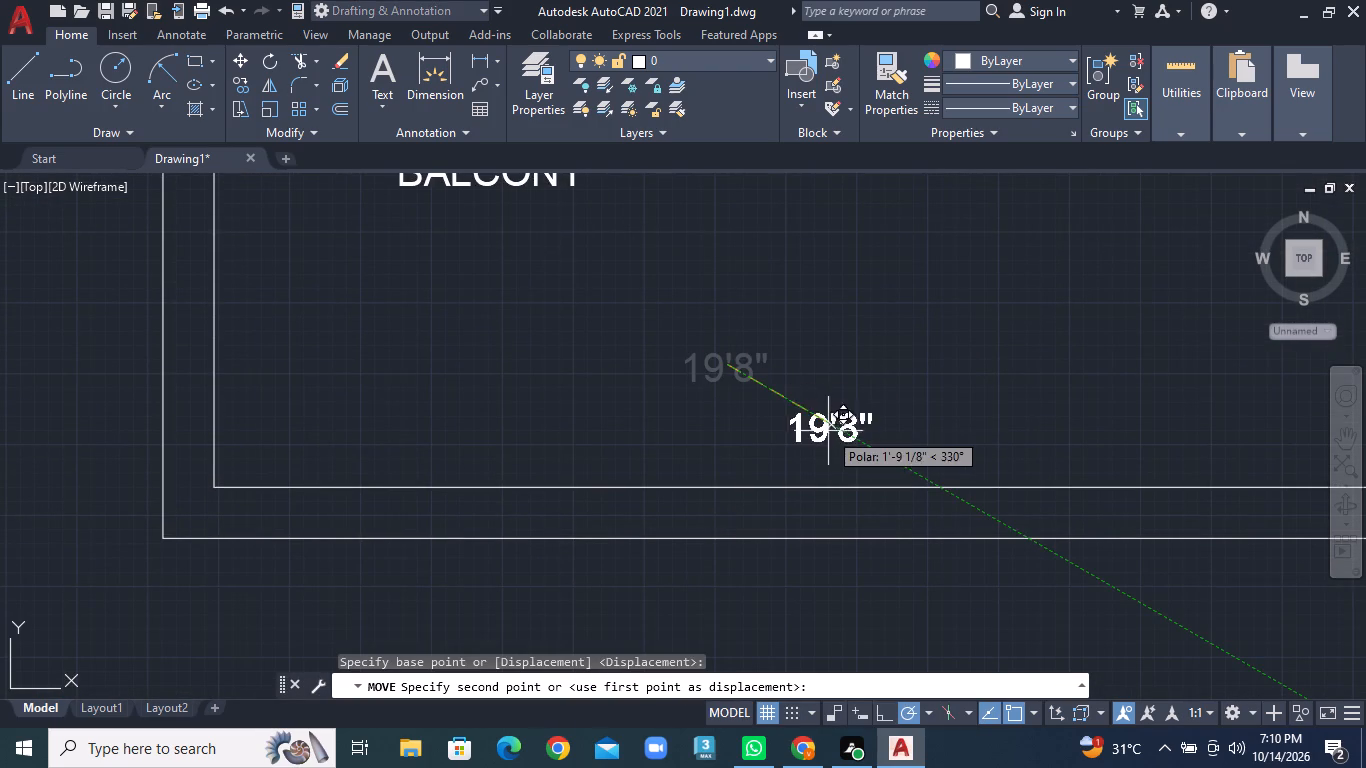
pyautogui.click(860, 438)
# Draw a horizontal dimension line from the right of the balcony's 19'8" label to the right inner wall.
pyautogui.scroll(-2, 907, 430)
pyautogui.moveTo(906, 430); pyautogui.dragTo(785, 402, button='middle')
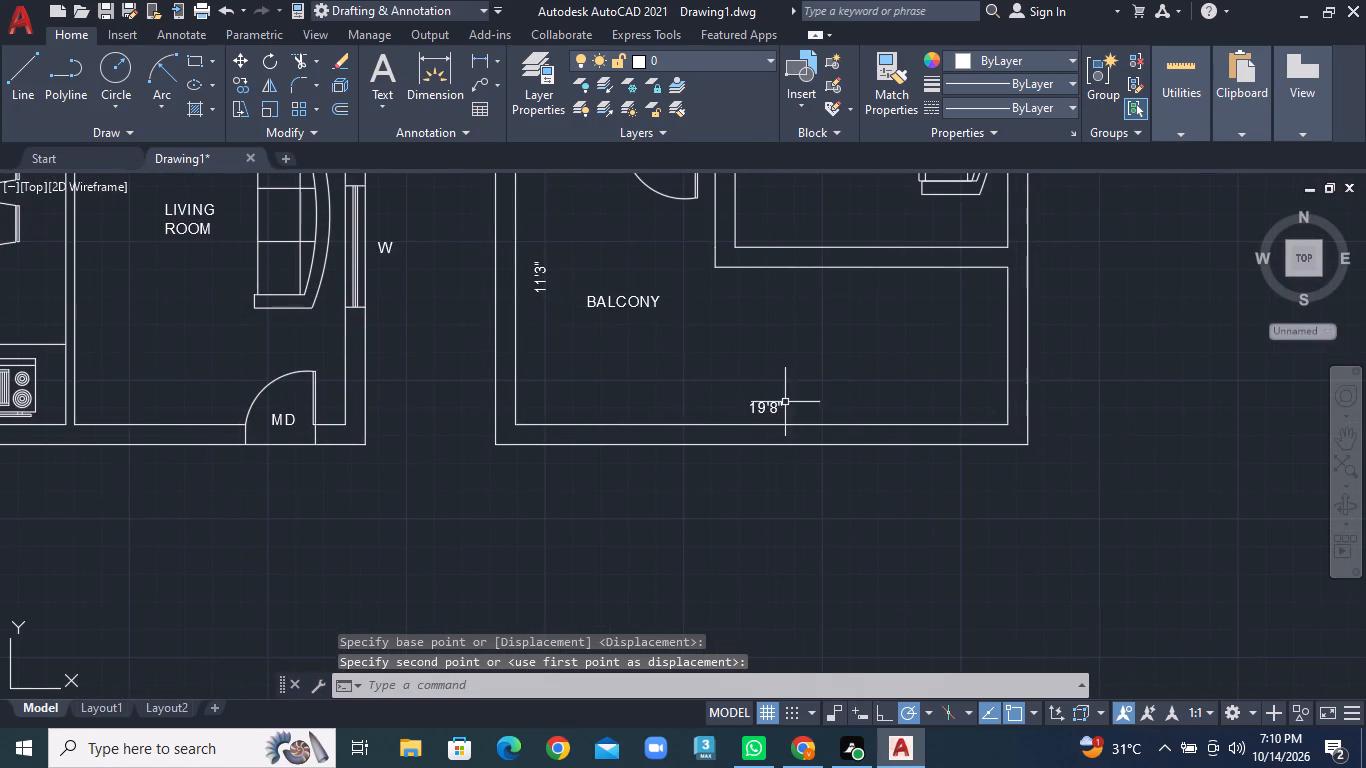
pyautogui.click(22, 68)
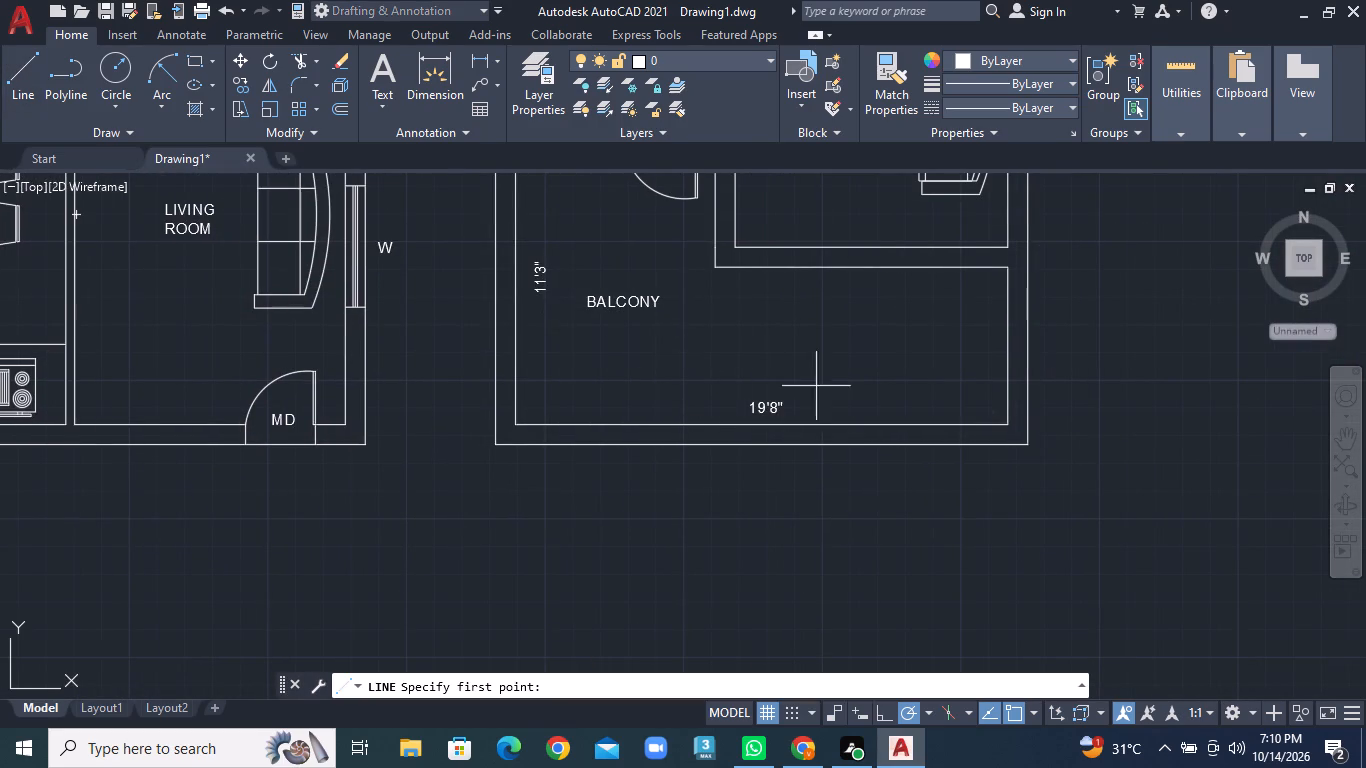
pyautogui.scroll(1, 861, 411)
pyautogui.moveTo(850, 408); pyautogui.dragTo(780, 402, button='middle')
pyautogui.scroll(1, 850, 408)
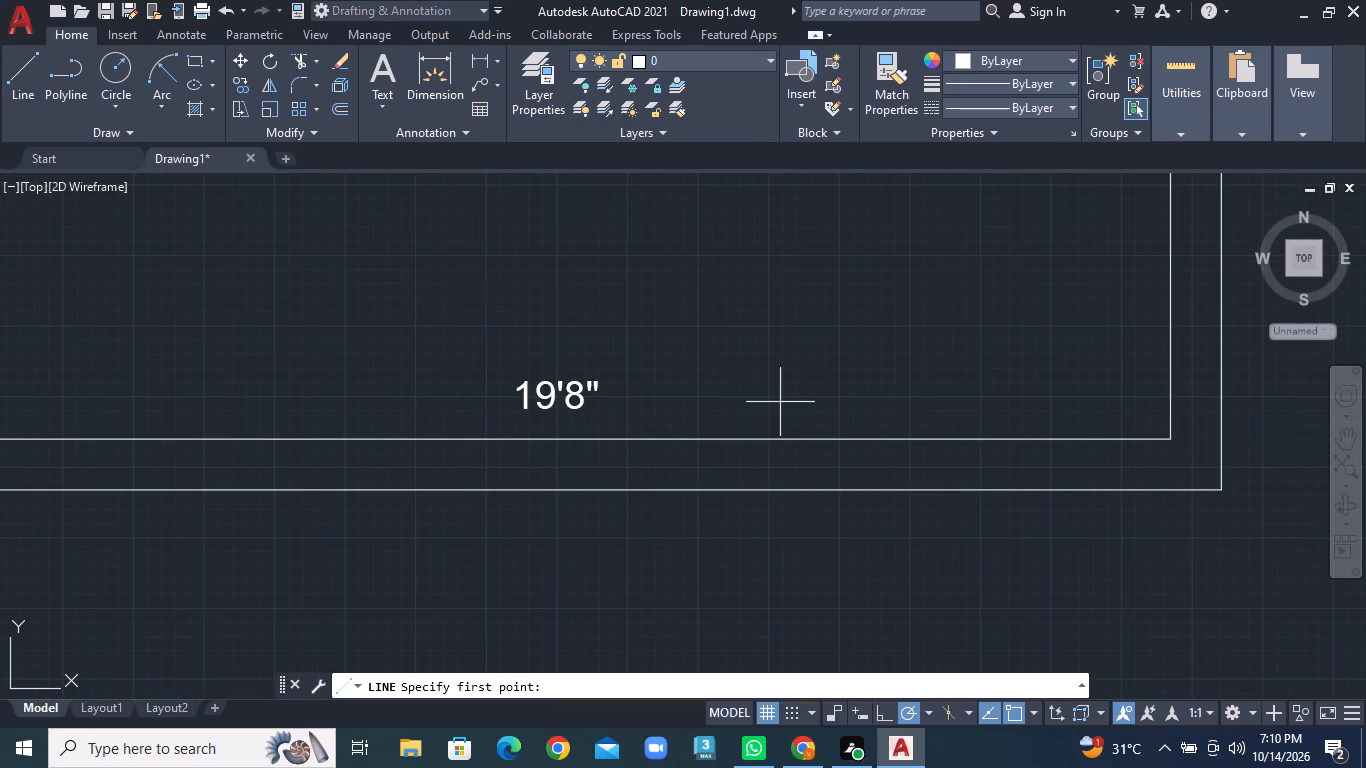
pyautogui.click(617, 397)
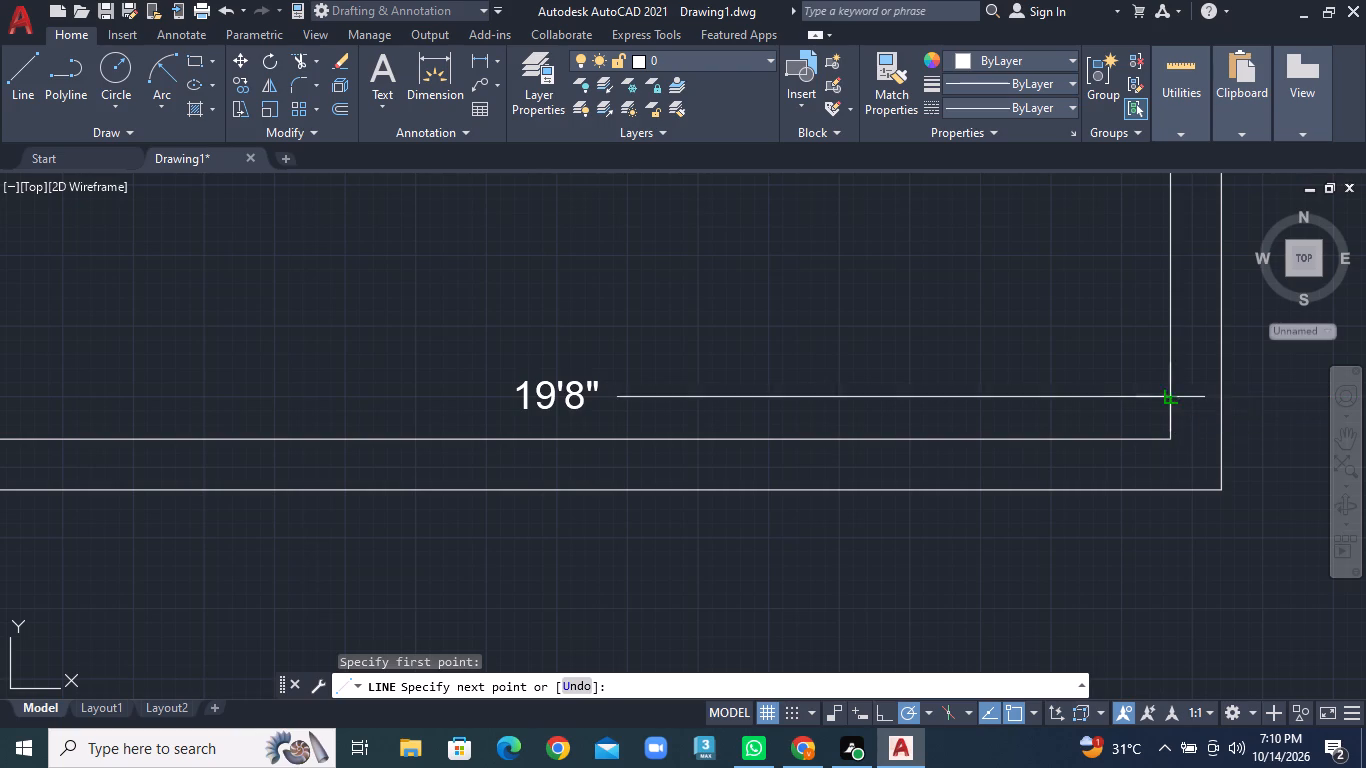
pyautogui.click(1172, 399)
pyautogui.rightClick(1172, 399)
pyautogui.click(1227, 415)
# Draw the matching horizontal dimension line from the left of the 19'8" label to the balcony's left inner wall.
pyautogui.moveTo(615, 442); pyautogui.dragTo(882, 439, button='middle')
pyautogui.click(12, 80)
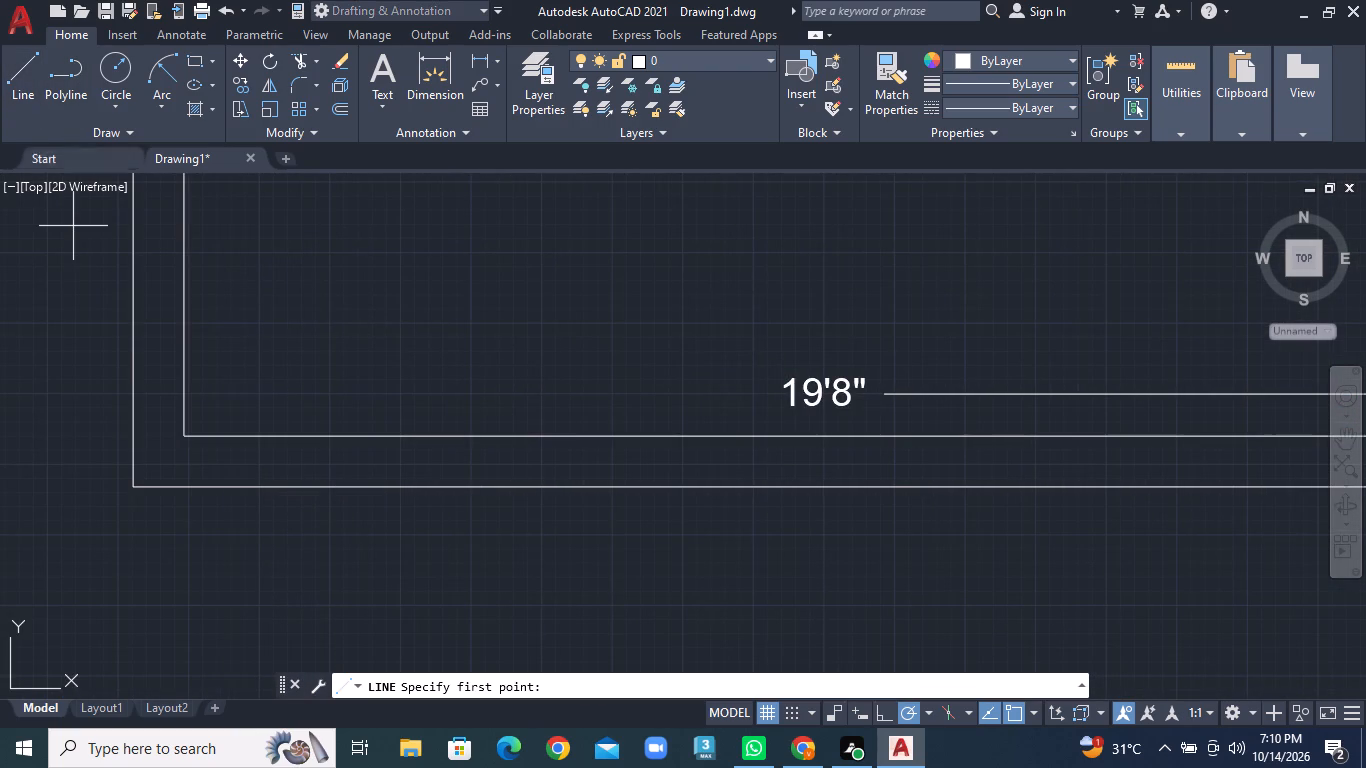
pyautogui.click(757, 395)
pyautogui.click(191, 391)
pyautogui.rightClick(191, 391)
pyautogui.click(235, 402)
pyautogui.scroll(-2, 427, 416)
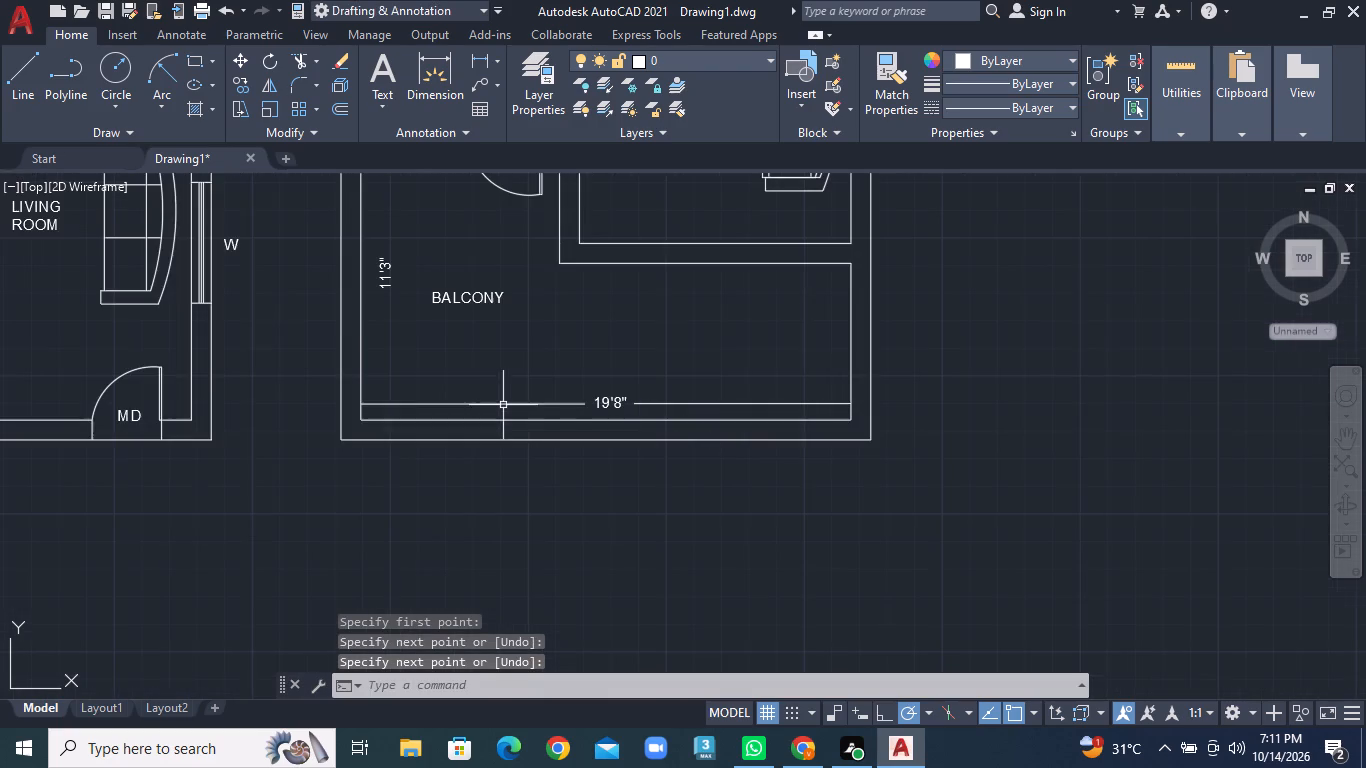
# Draw a vertical dimension line from above the balcony's 11'3" label up to its top inner wall.
pyautogui.moveTo(475, 388); pyautogui.dragTo(727, 448, button='middle')
pyautogui.click(30, 93)
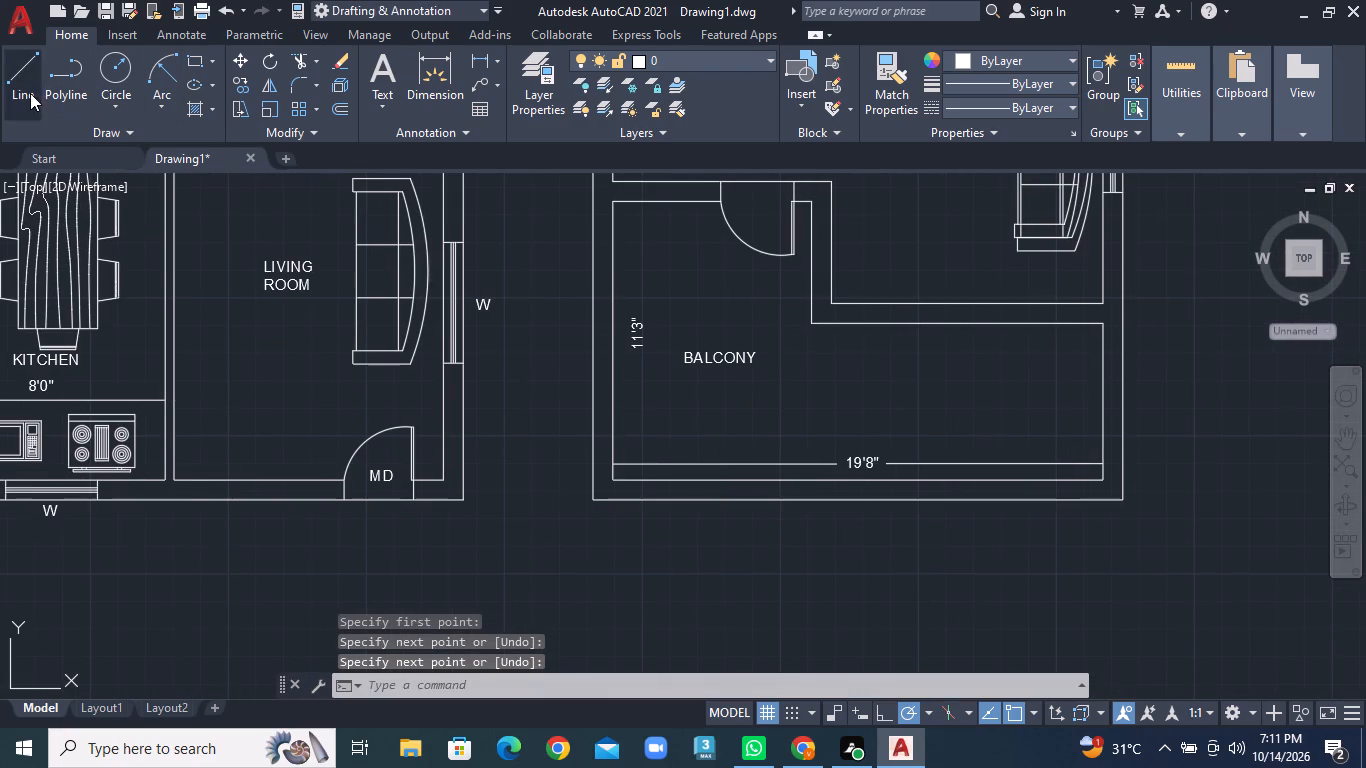
pyautogui.scroll(1, 612, 290)
pyautogui.moveTo(612, 290); pyautogui.dragTo(604, 352, button='middle')
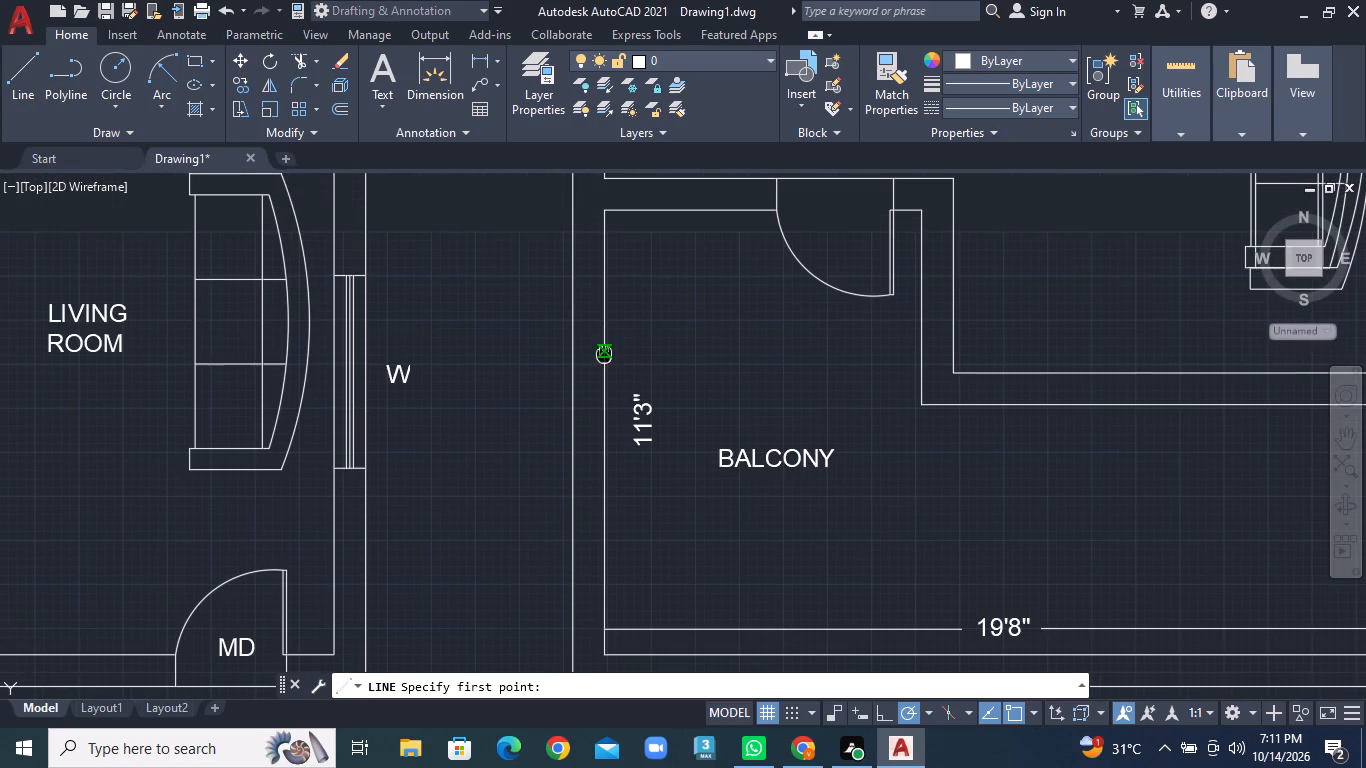
pyautogui.click(643, 384)
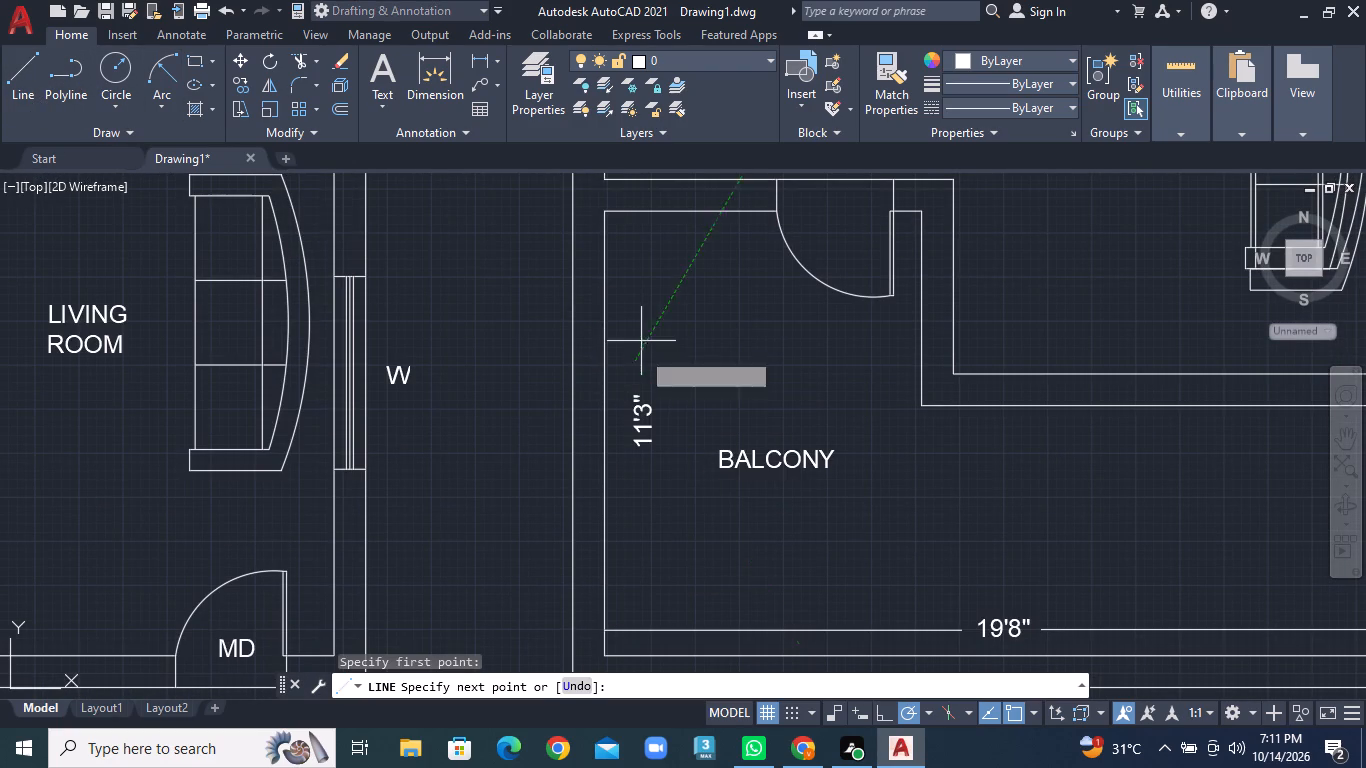
pyautogui.doubleClick(645, 212)
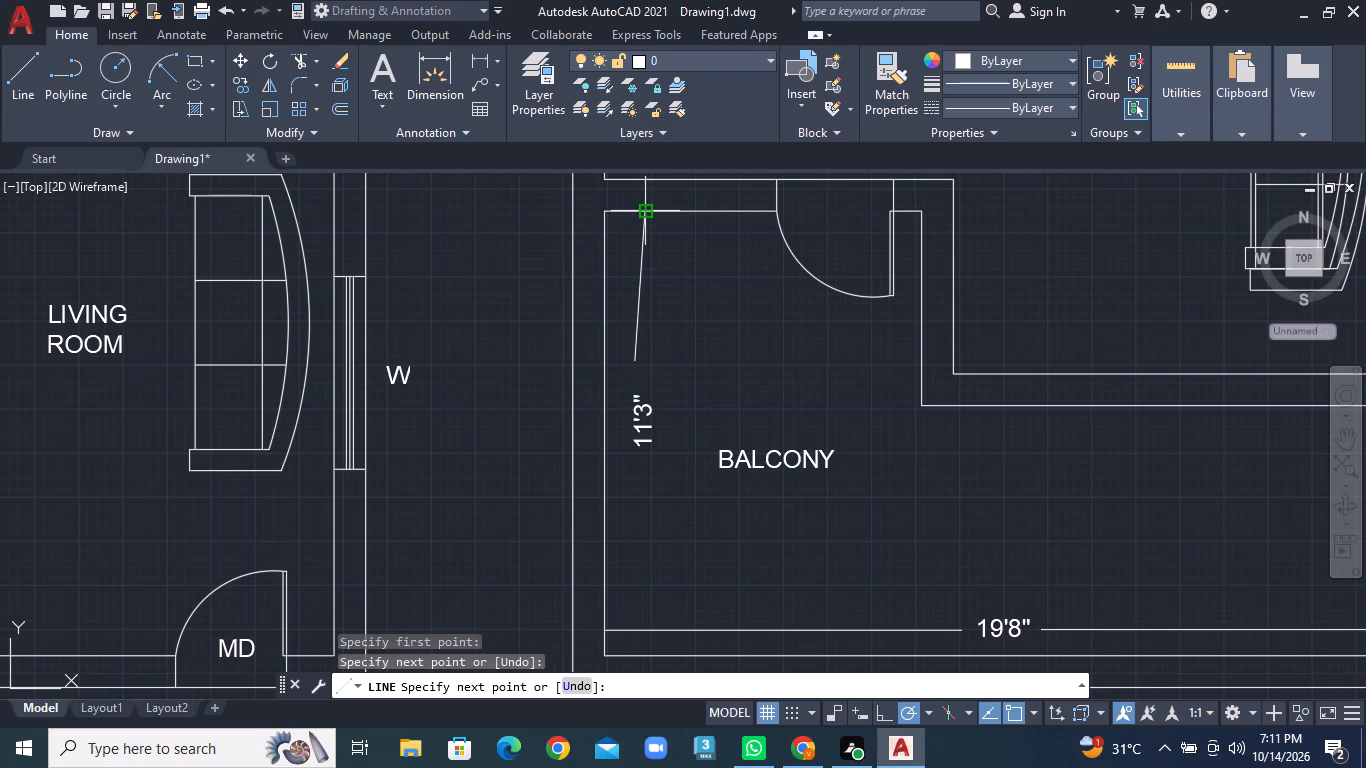
pyautogui.hotkey('ctrl', 'z')
pyautogui.click(634, 210)
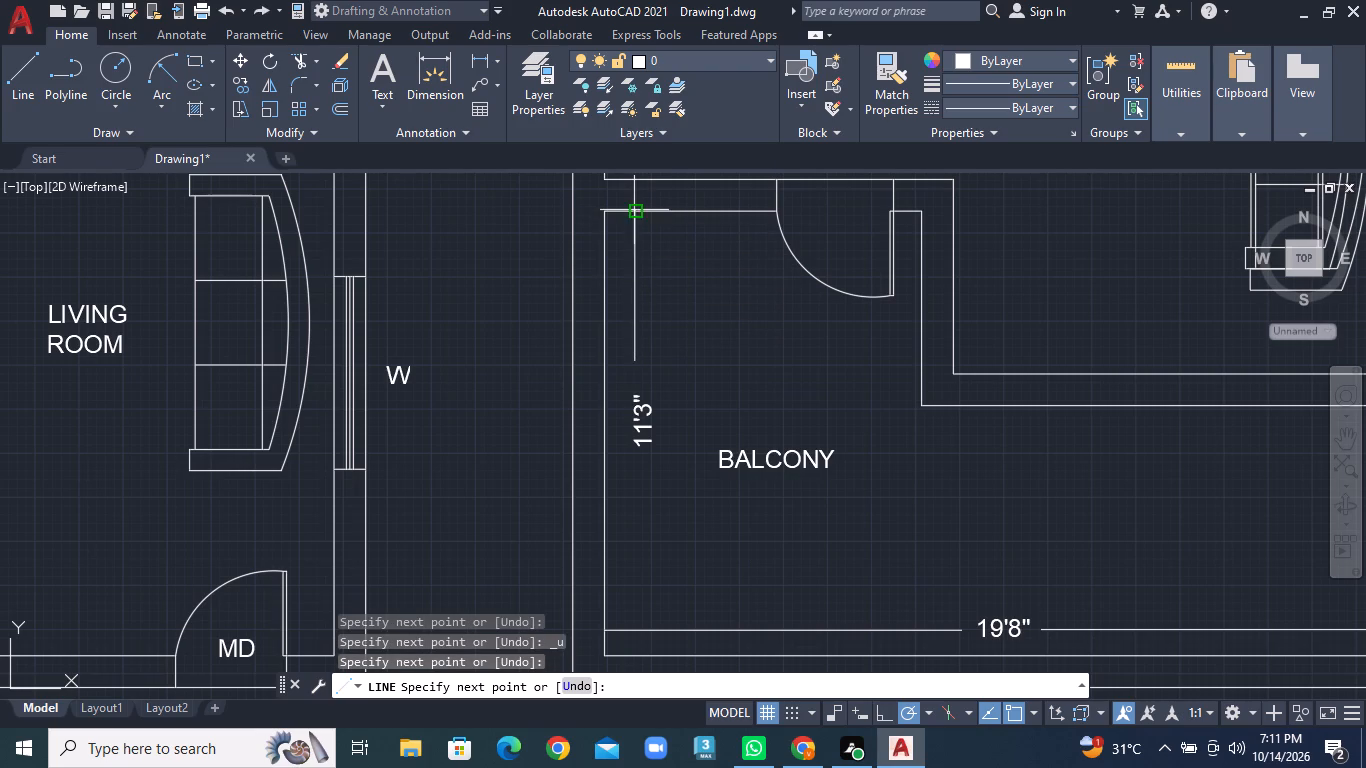
pyautogui.rightClick(634, 210)
pyautogui.click(657, 228)
# Draw a vertical dimension line from below the 11'3" label, across the 19'8" line, to the balcony's bottom inner wall.
pyautogui.click(11, 82)
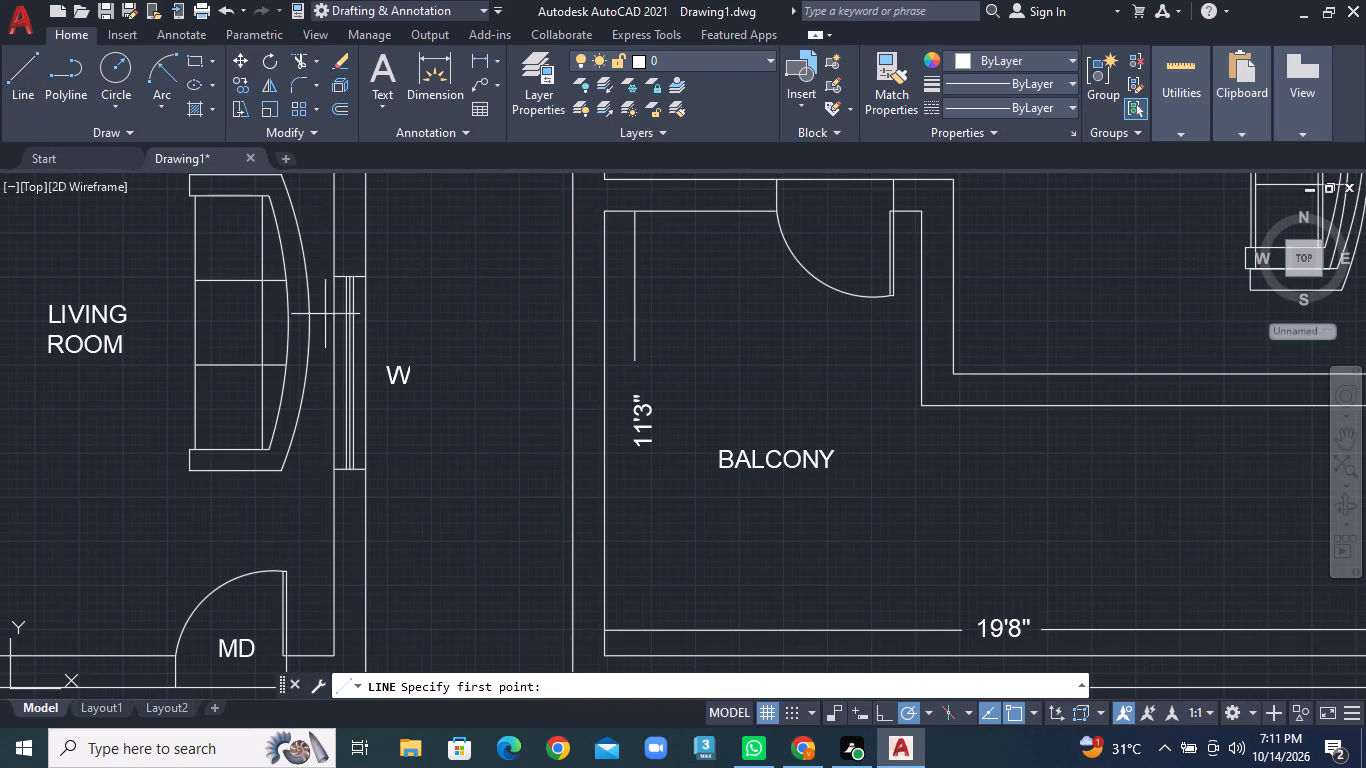
pyautogui.click(641, 464)
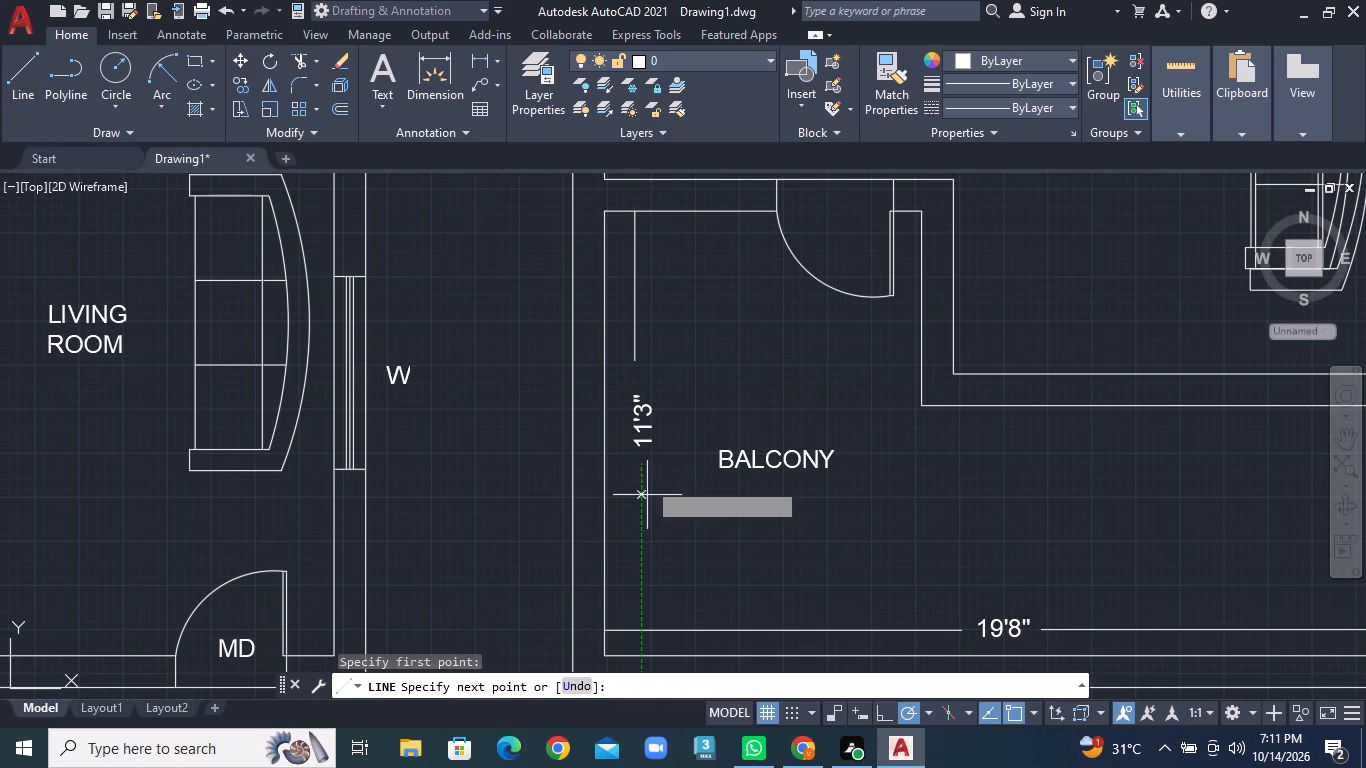
pyautogui.click(647, 635)
pyautogui.rightClick(647, 635)
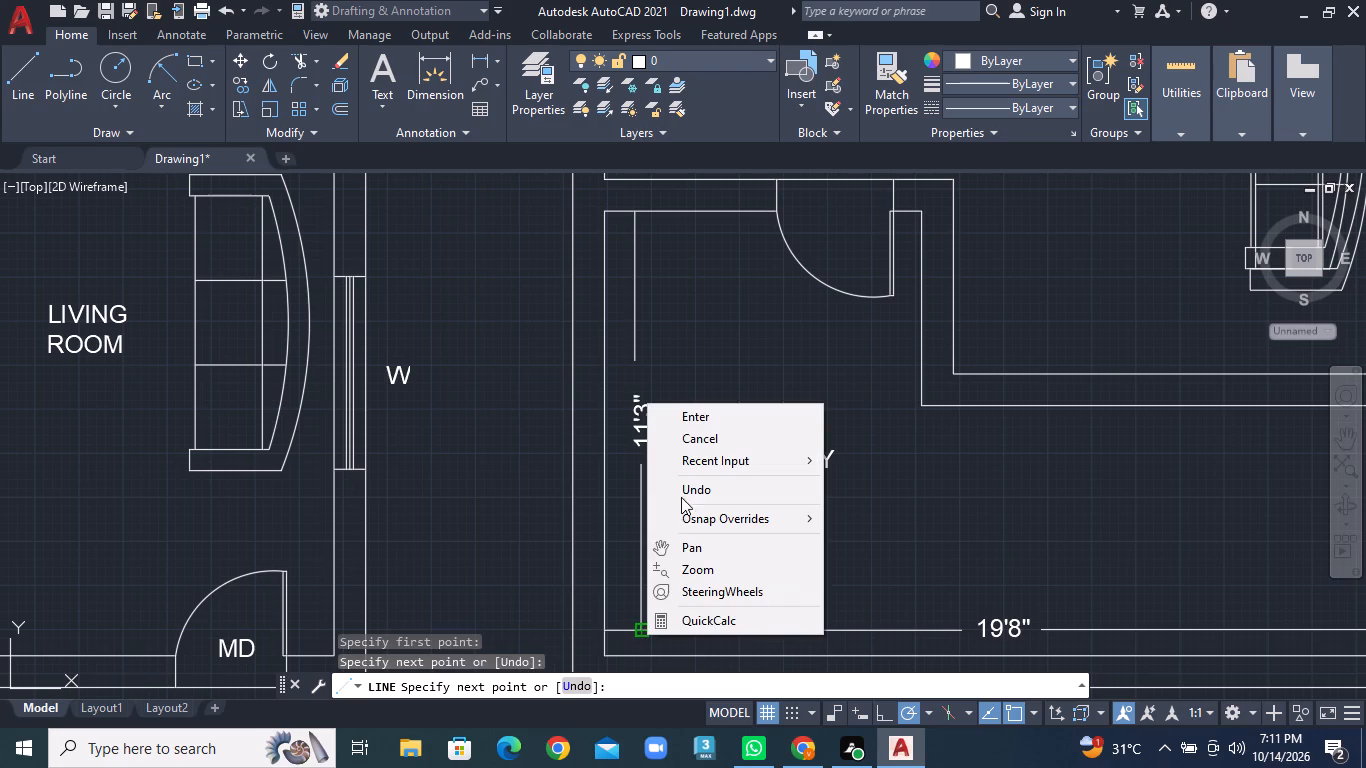
pyautogui.click(694, 417)
pyautogui.click(32, 99)
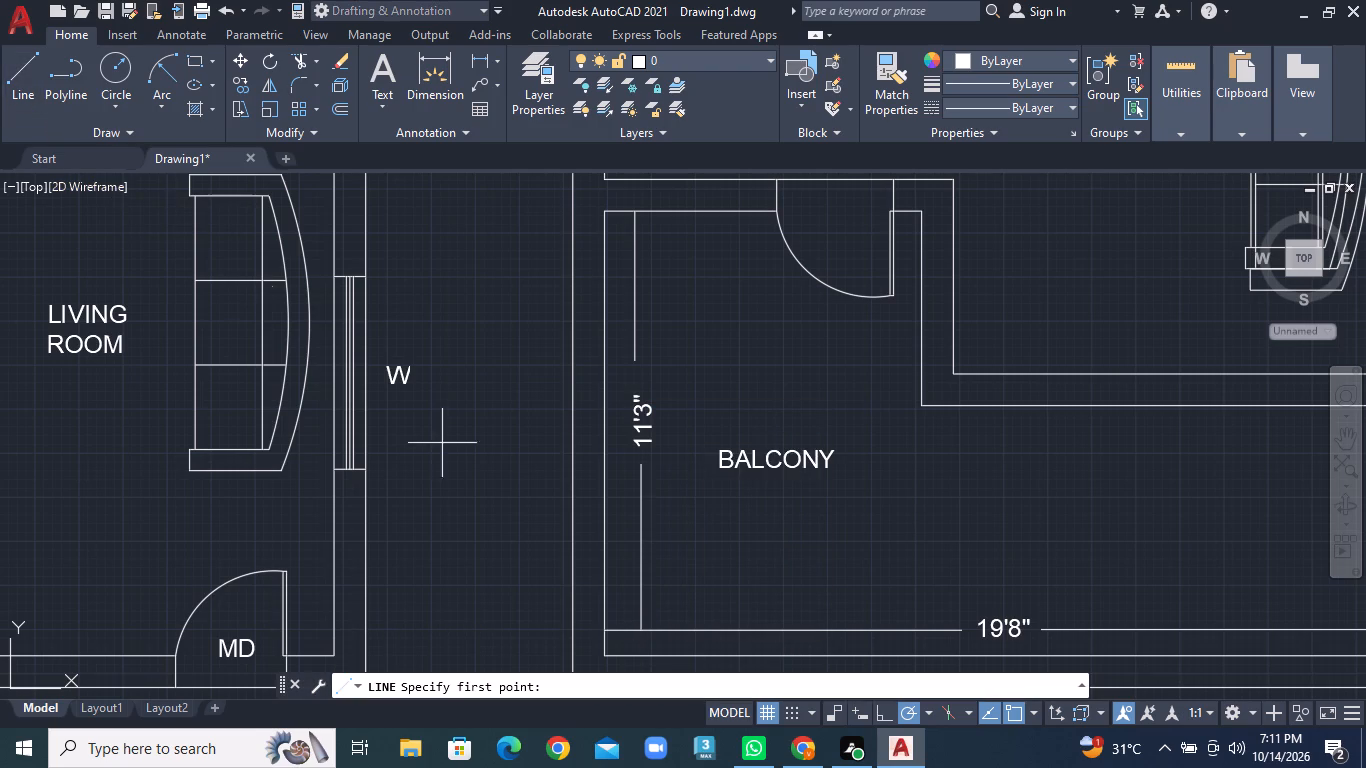
pyautogui.moveTo(802, 618); pyautogui.dragTo(794, 517, button='middle')
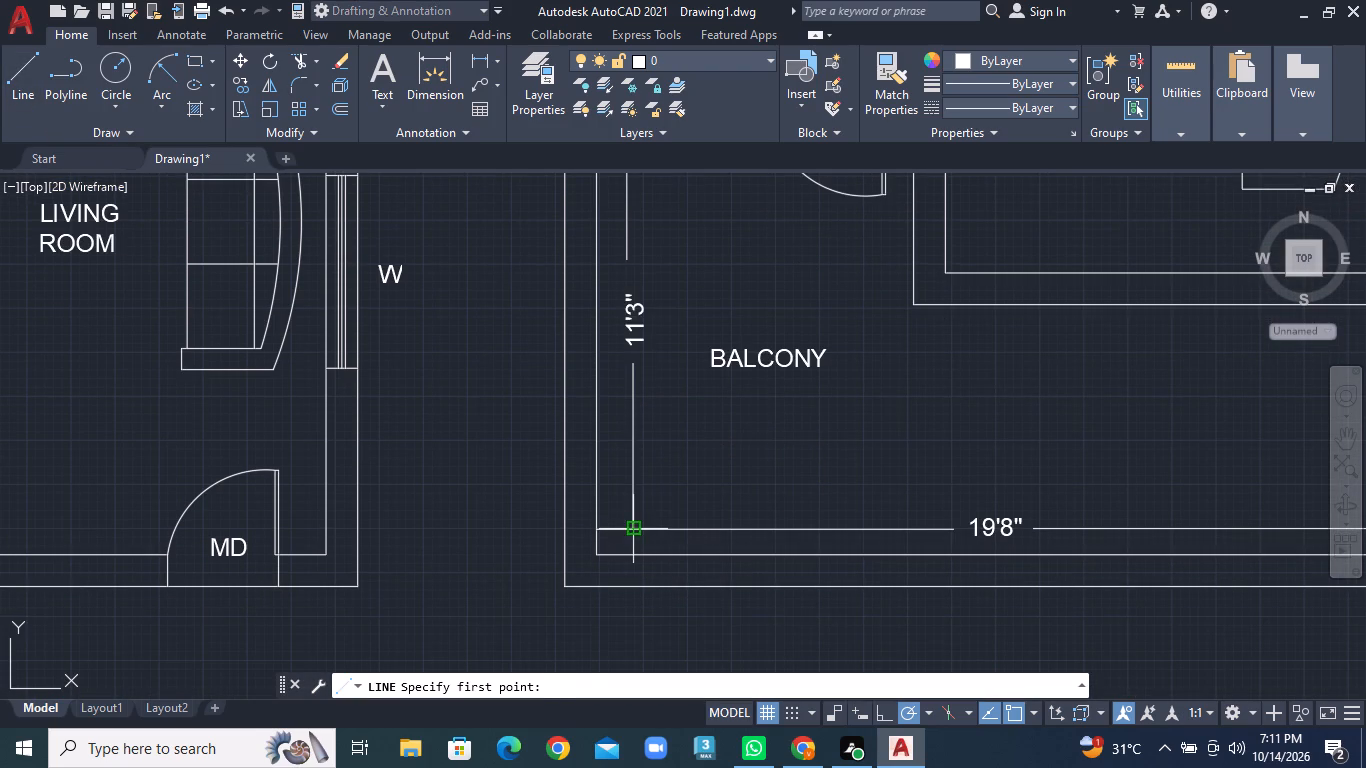
pyautogui.click(627, 524)
pyautogui.click(632, 547)
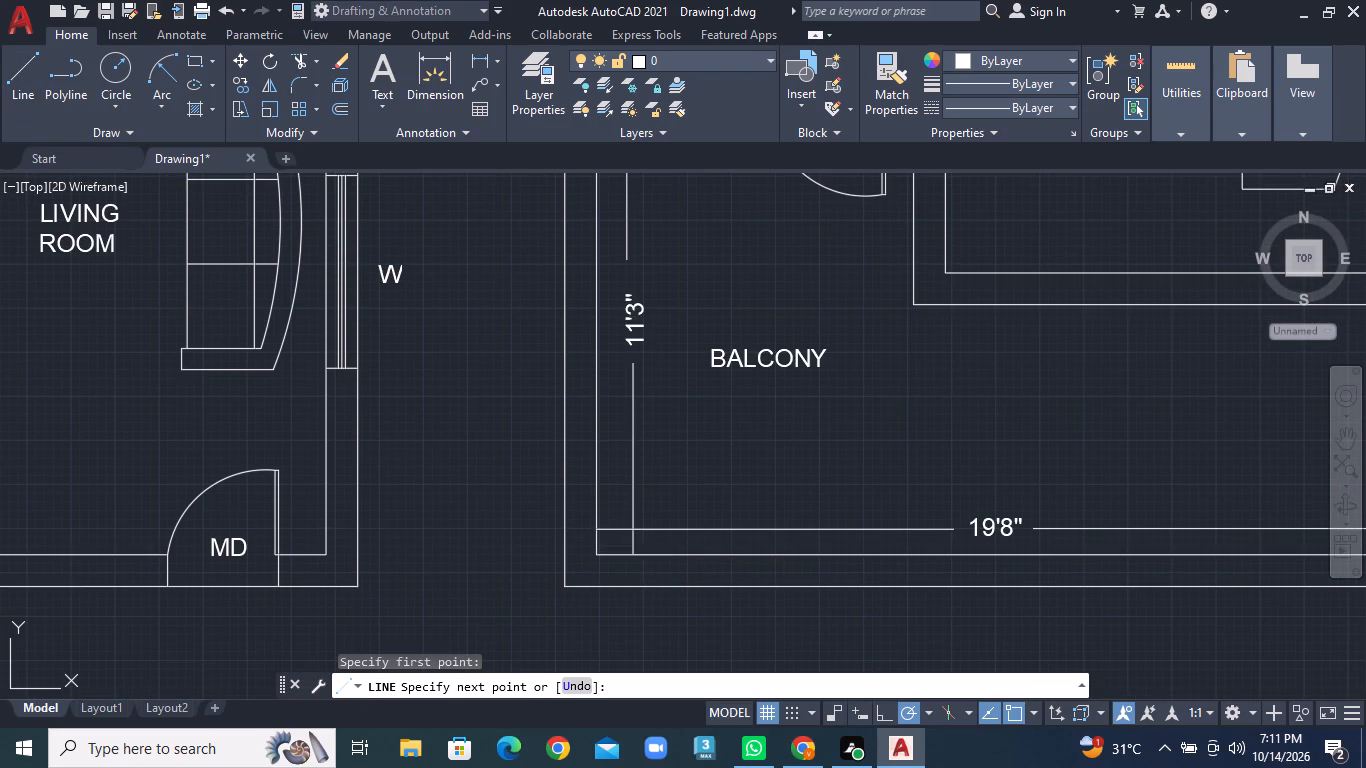
pyautogui.rightClick(632, 547)
pyautogui.click(712, 330)
# Move the bed in the second plan's bedroom slightly left, away from the right wall.
pyautogui.moveTo(613, 353); pyautogui.dragTo(608, 458, button='middle')
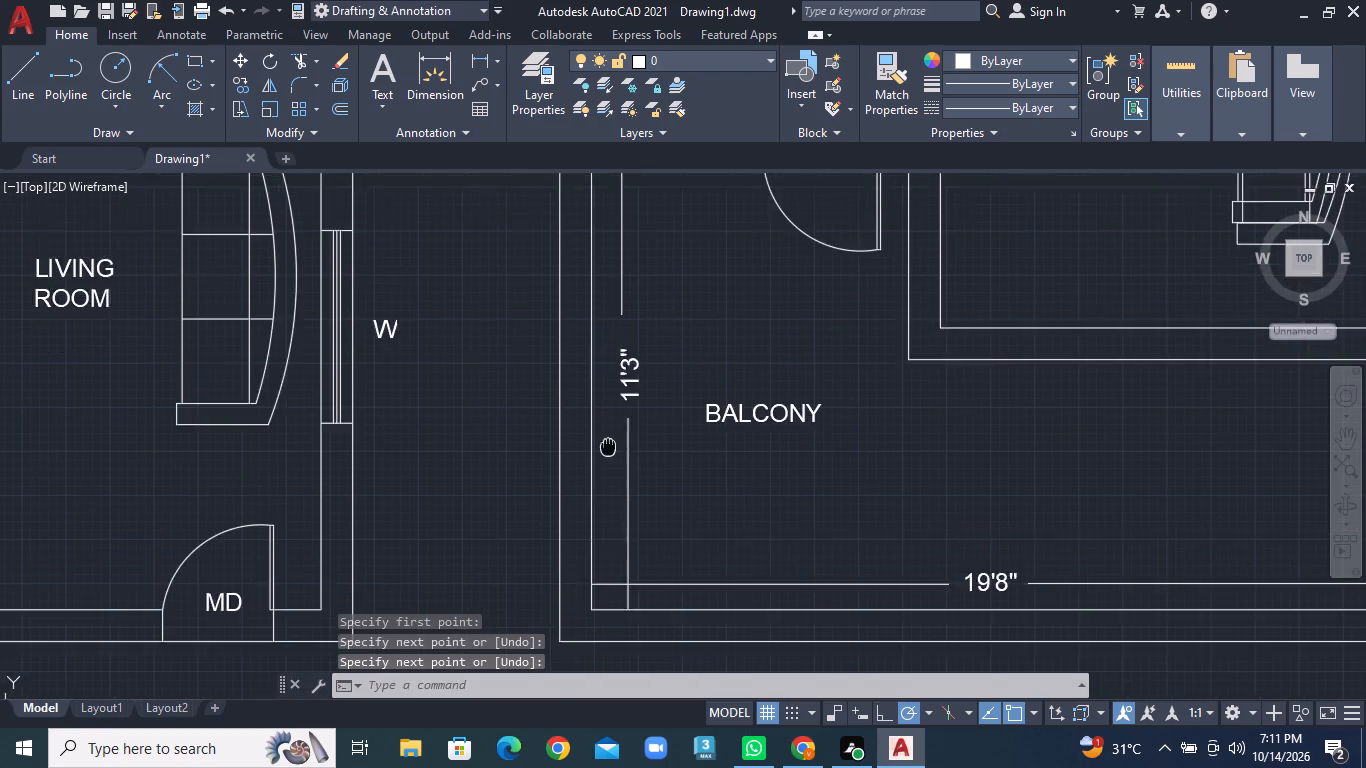
pyautogui.moveTo(608, 458); pyautogui.dragTo(606, 463, button='middle')
pyautogui.scroll(-2, 540, 362)
pyautogui.moveTo(735, 388); pyautogui.dragTo(725, 520, button='middle')
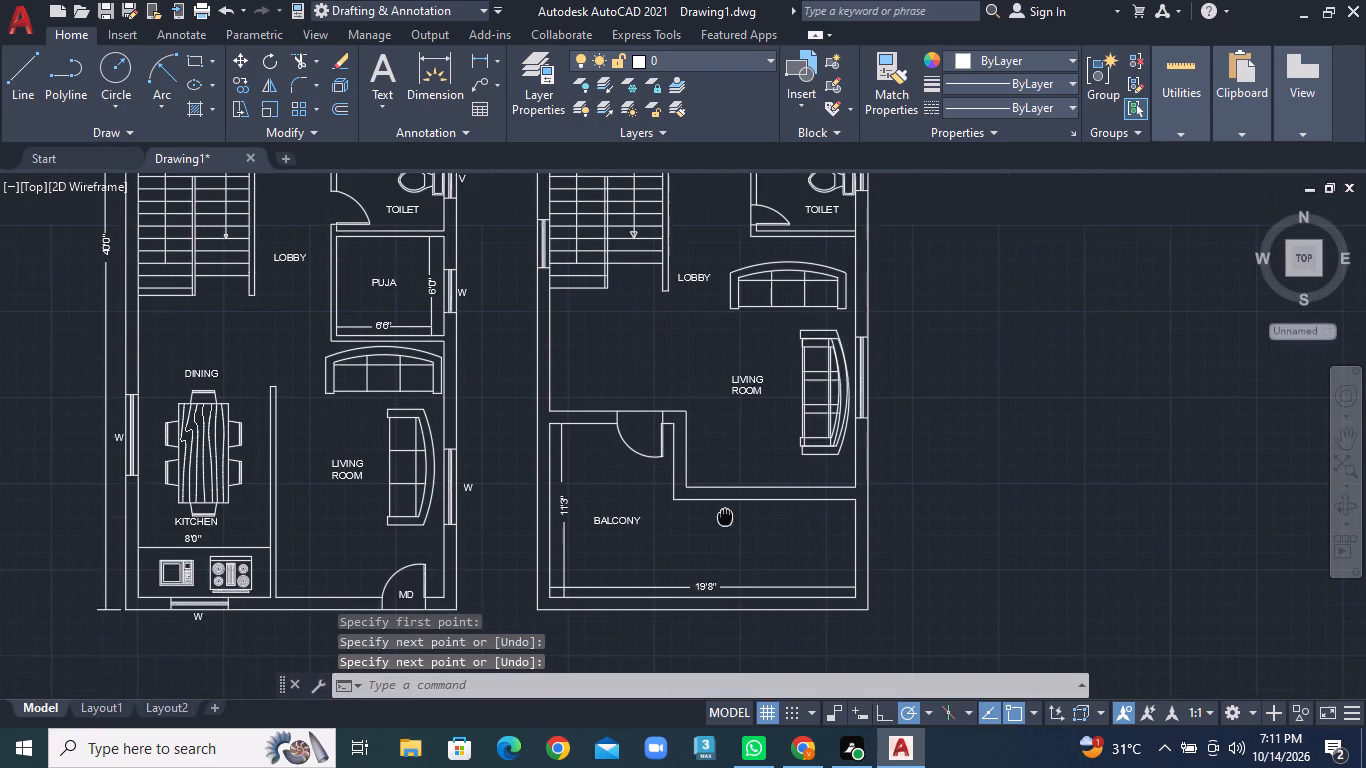
pyautogui.moveTo(725, 520); pyautogui.dragTo(725, 521, button='middle')
pyautogui.moveTo(664, 323); pyautogui.dragTo(657, 535, button='middle')
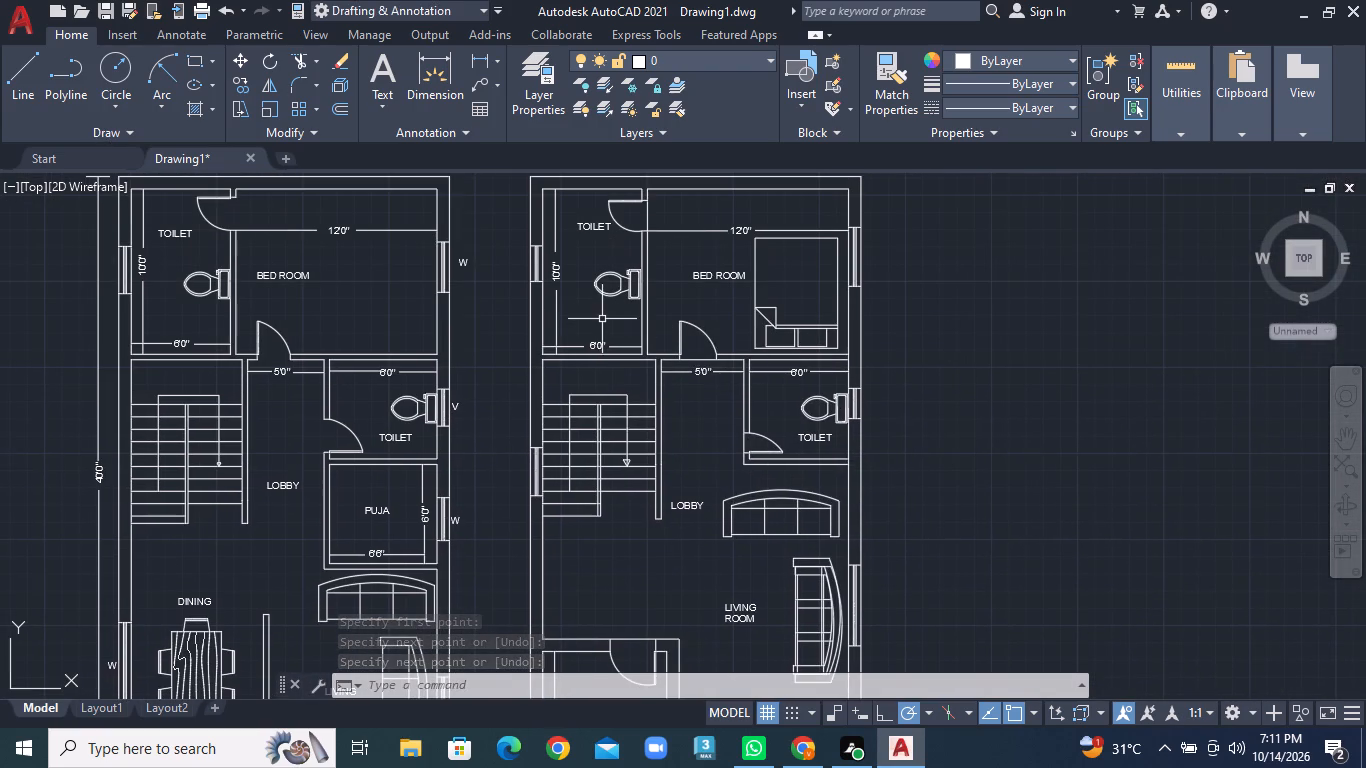
pyautogui.moveTo(796, 278); pyautogui.dragTo(702, 313, button='middle')
pyautogui.scroll(1, 707, 314)
pyautogui.click(675, 393)
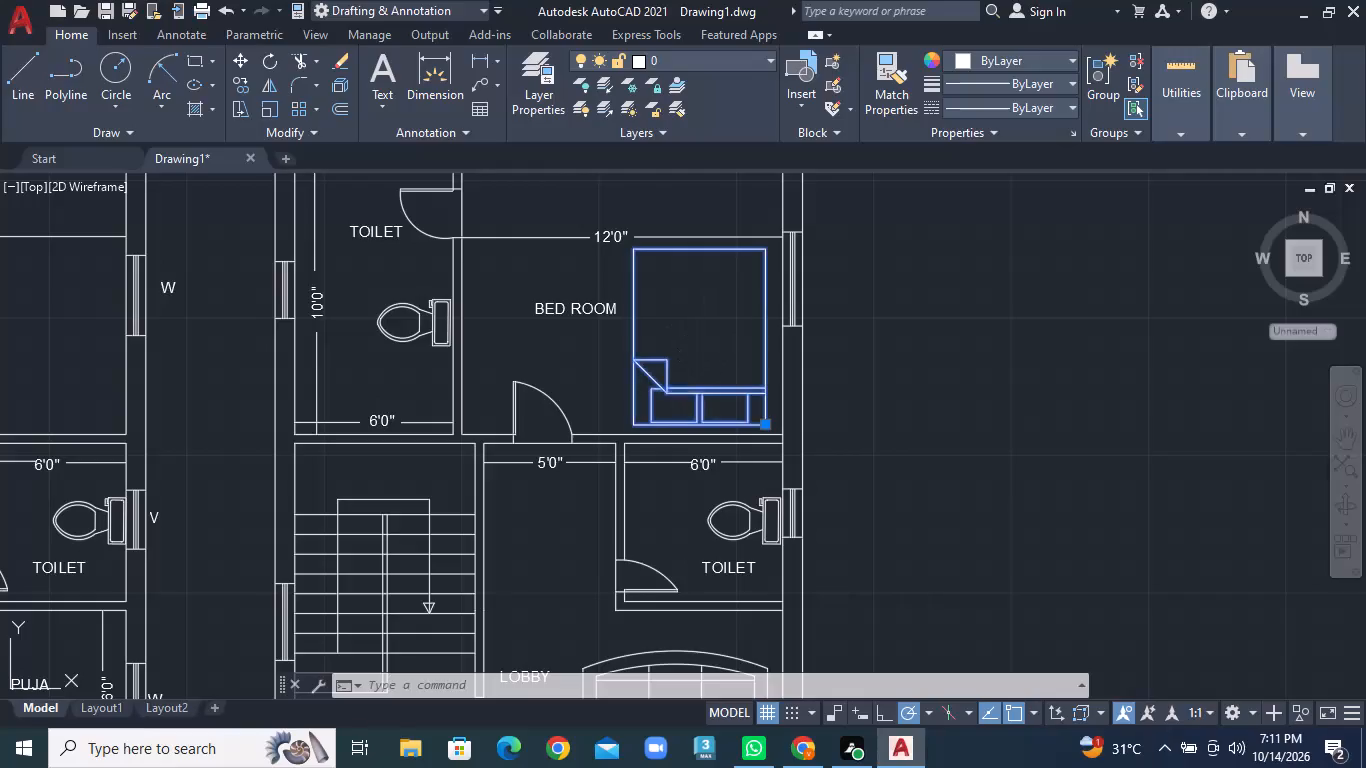
pyautogui.rightClick(675, 393)
pyautogui.click(735, 385)
pyautogui.click(670, 398)
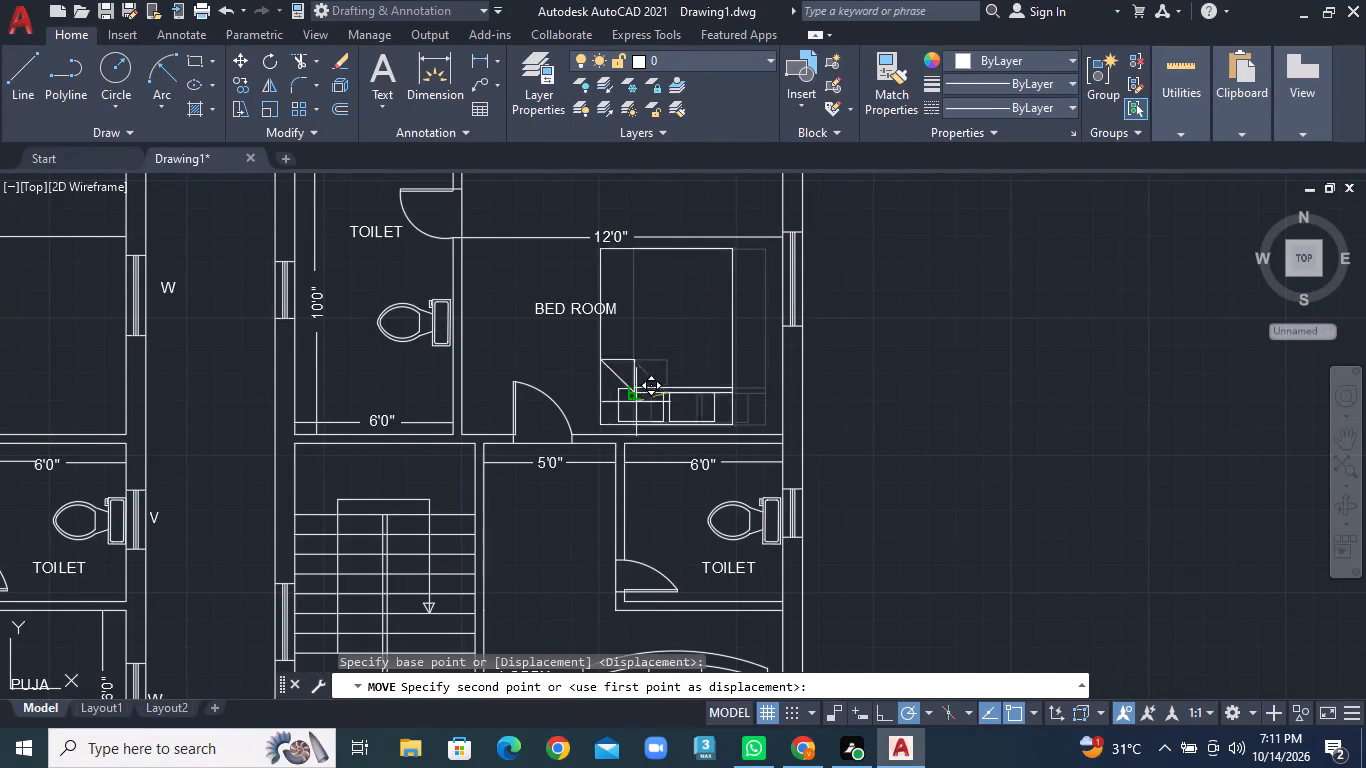
pyautogui.click(632, 402)
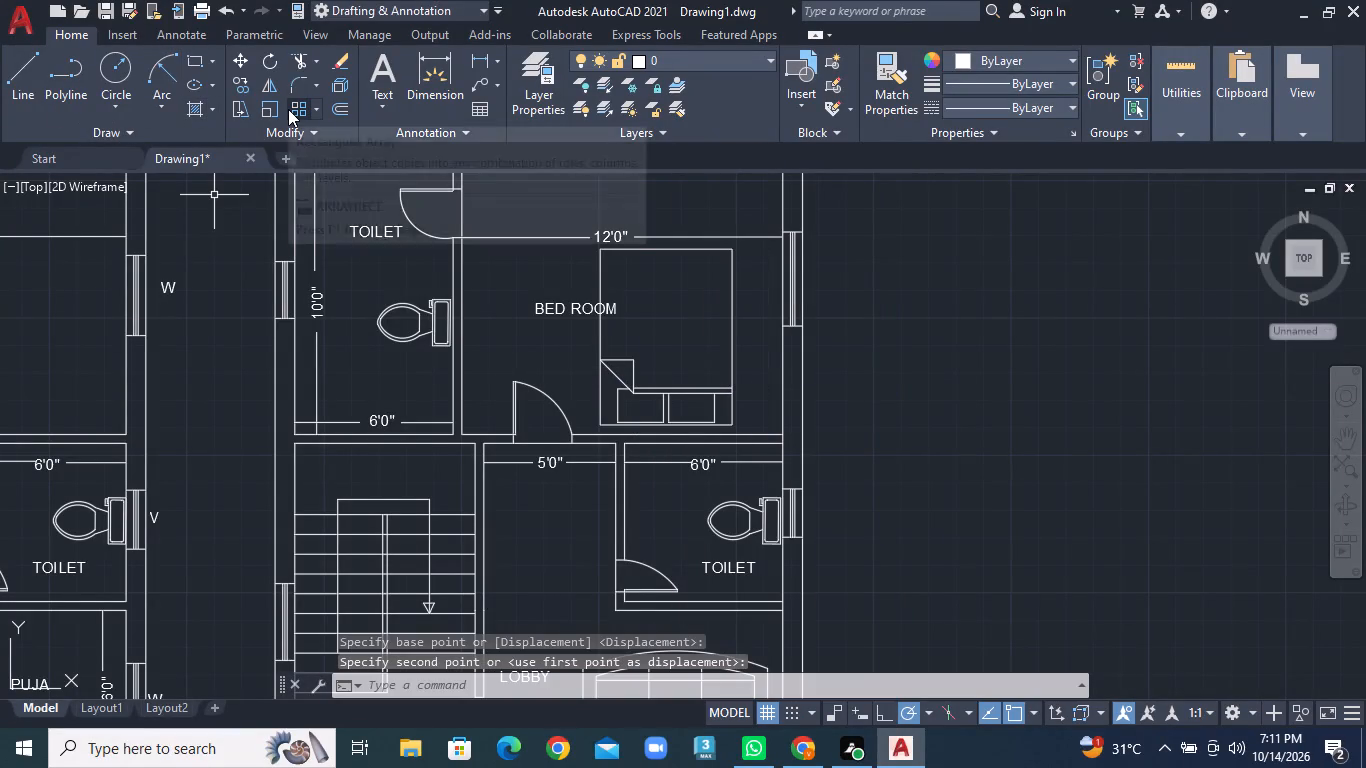
# Copy the bed from the second plan into the matching place in the first plan's bedroom.
pyautogui.middleClick(213, 285)
pyautogui.scroll(-1, 219, 292)
pyautogui.moveTo(242, 292); pyautogui.dragTo(599, 316, button='middle')
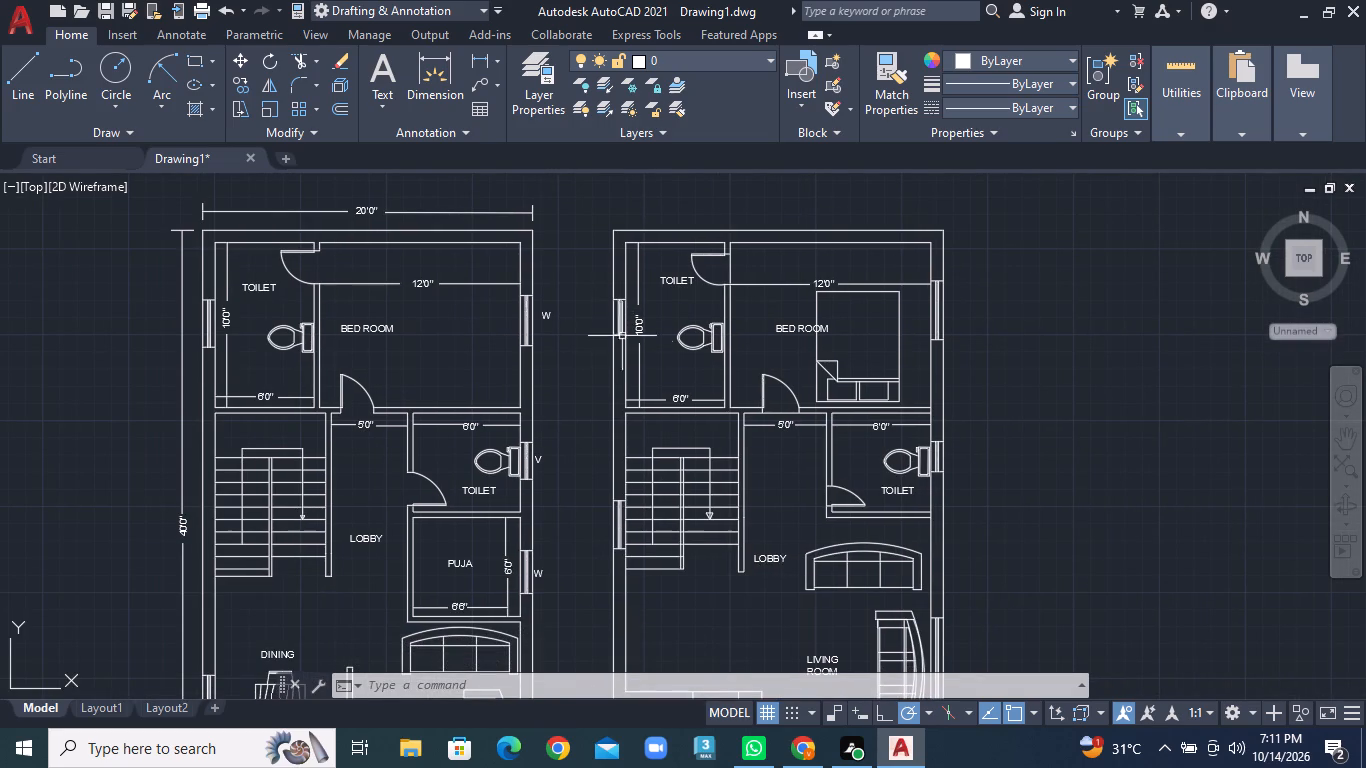
pyautogui.click(822, 374)
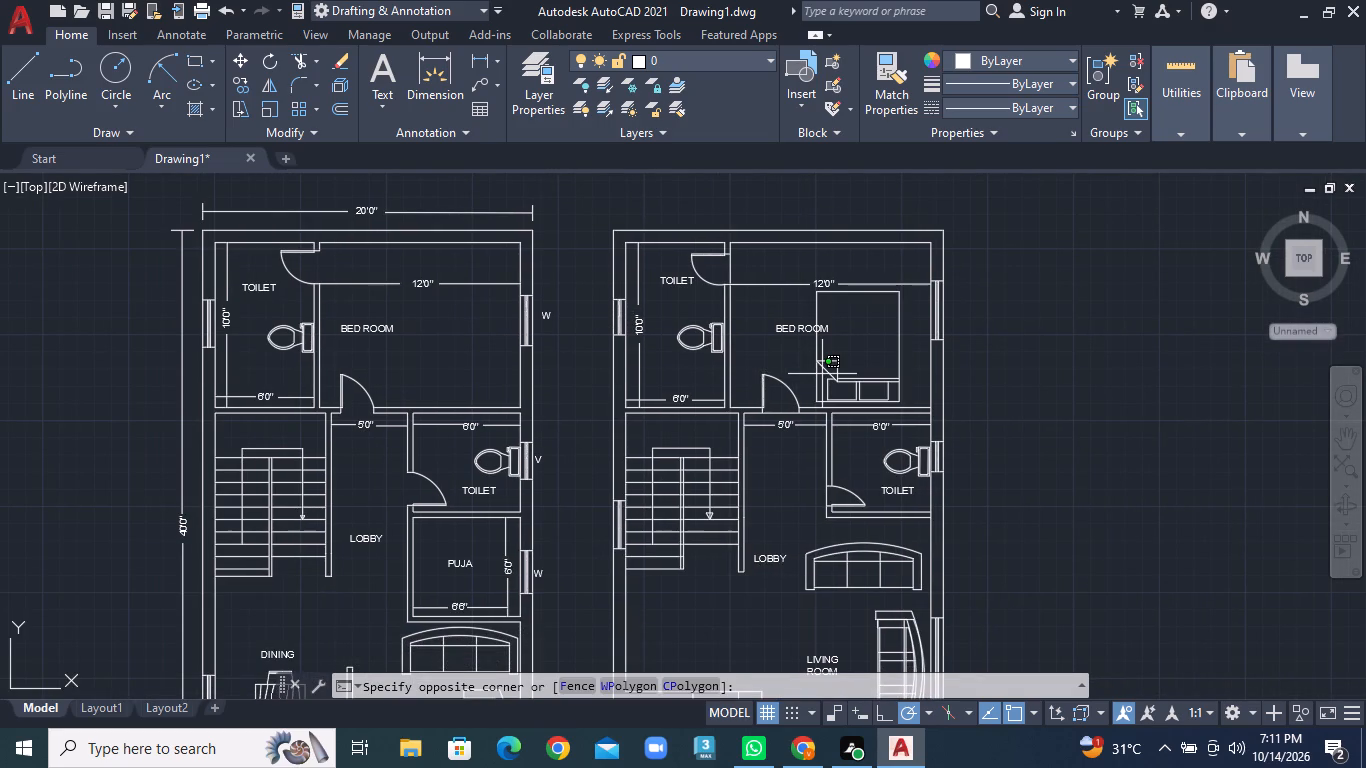
pyautogui.click(829, 384)
pyautogui.click(839, 382)
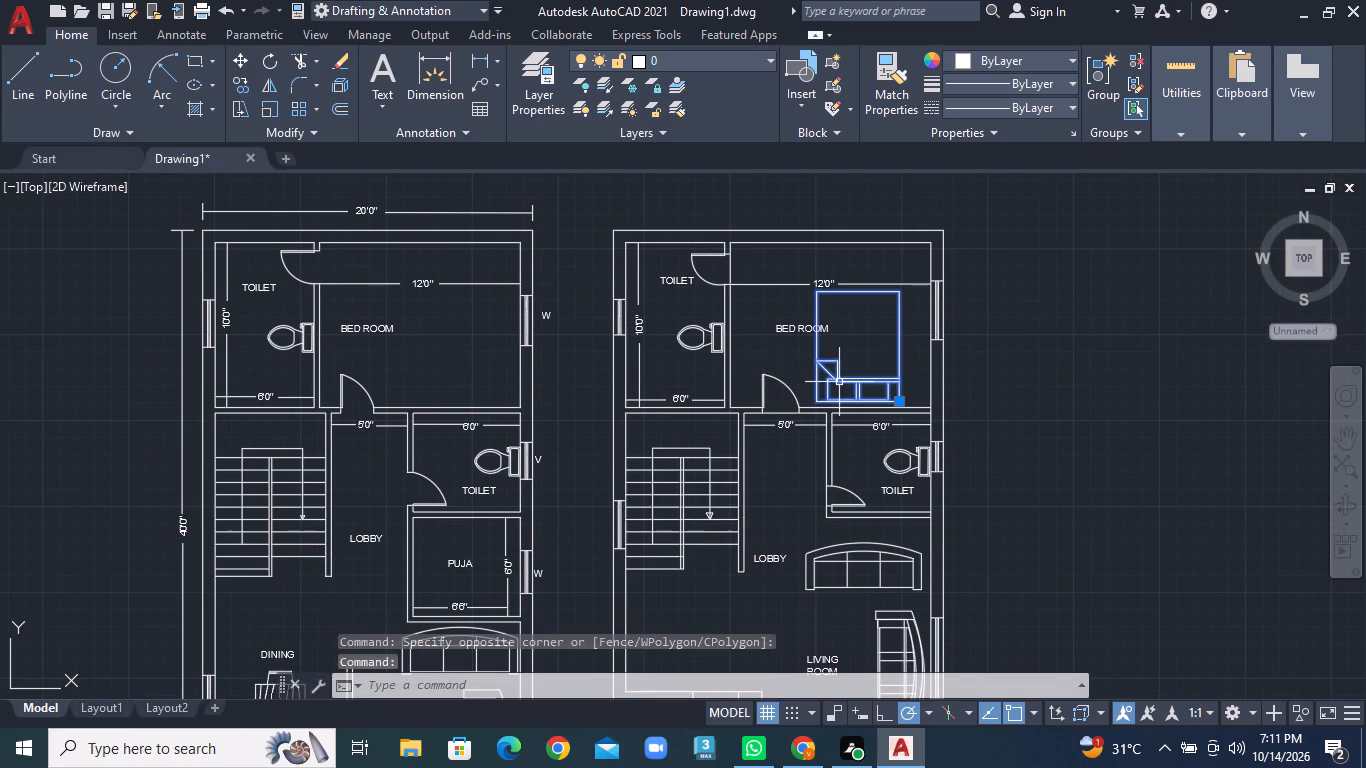
pyautogui.rightClick(839, 382)
pyautogui.click(886, 406)
pyautogui.click(845, 390)
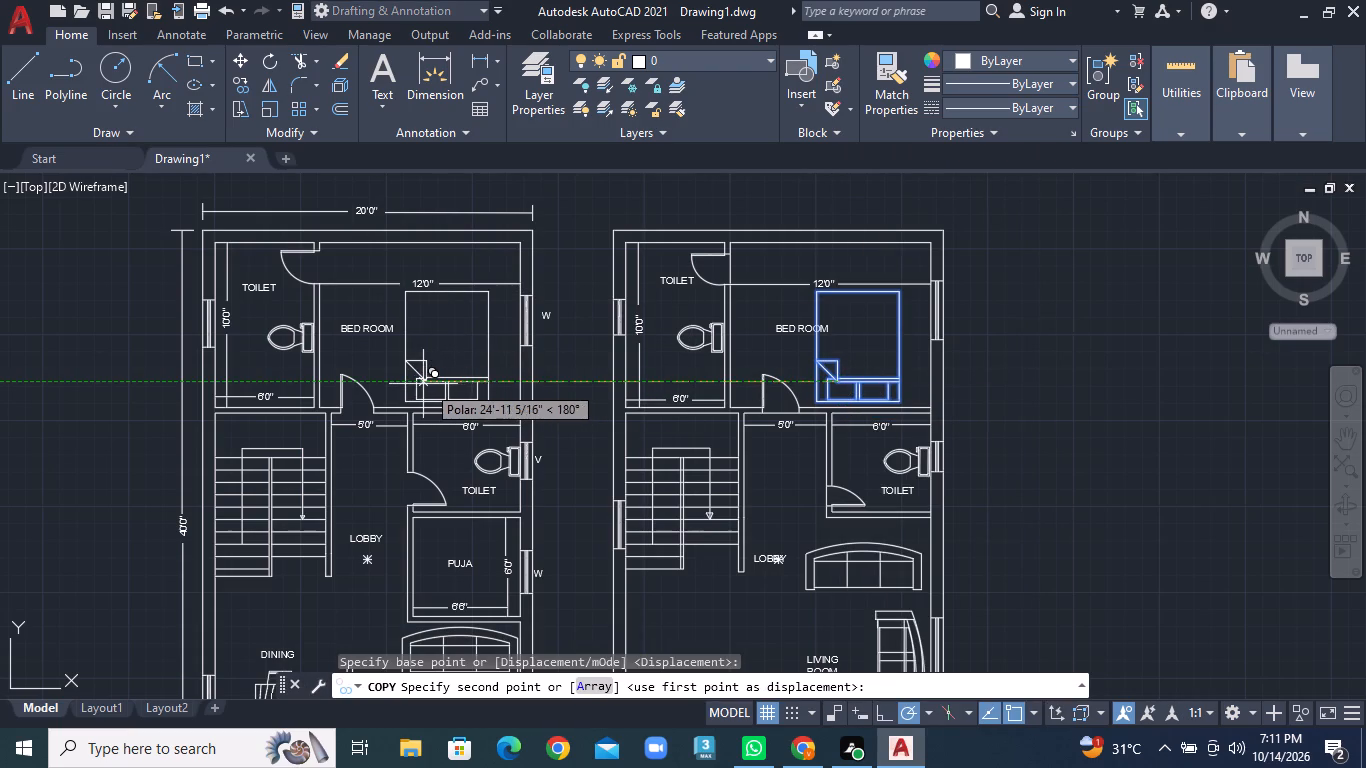
pyautogui.click(423, 384)
pyautogui.press('Escape')
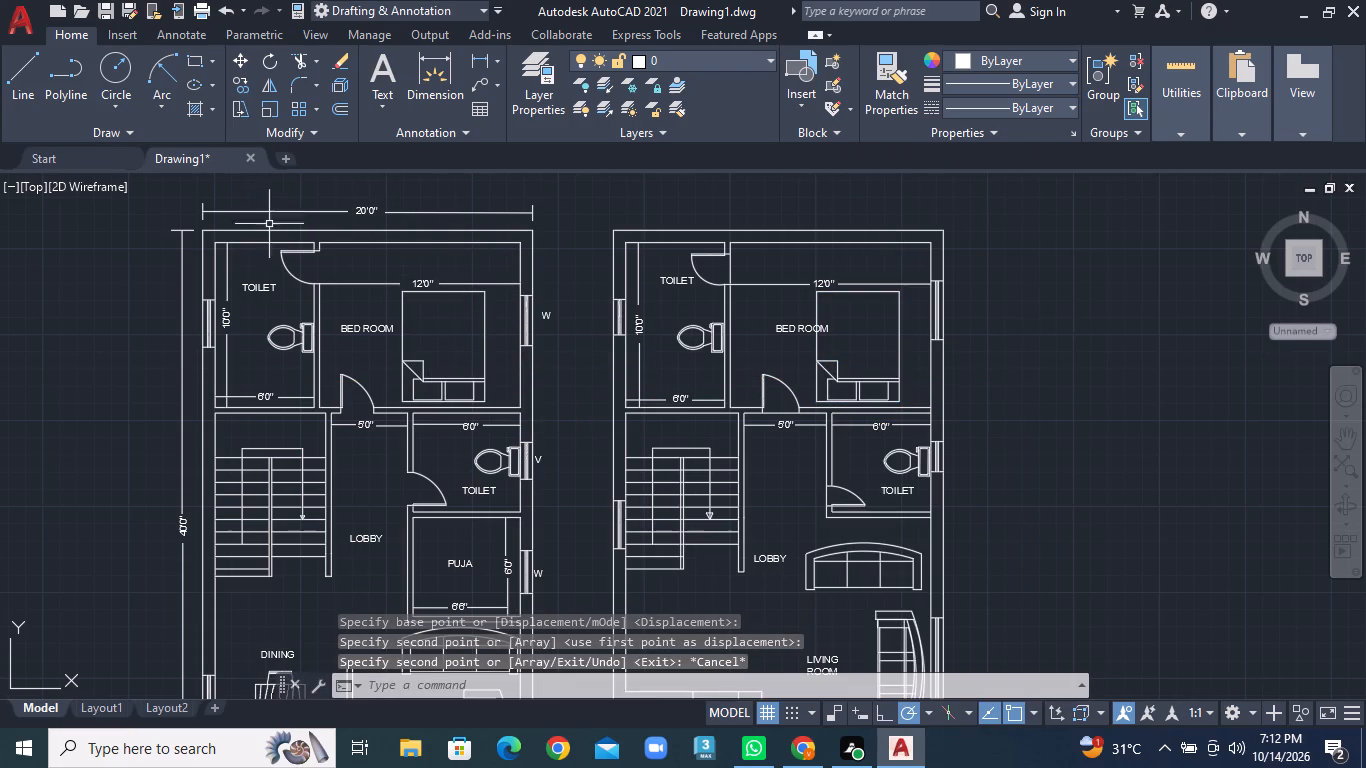
# Copy the first plan's vertical 10'0" toilet label beside the right bedroom wall in both floor plans.
pyautogui.click(226, 319)
pyautogui.rightClick(226, 319)
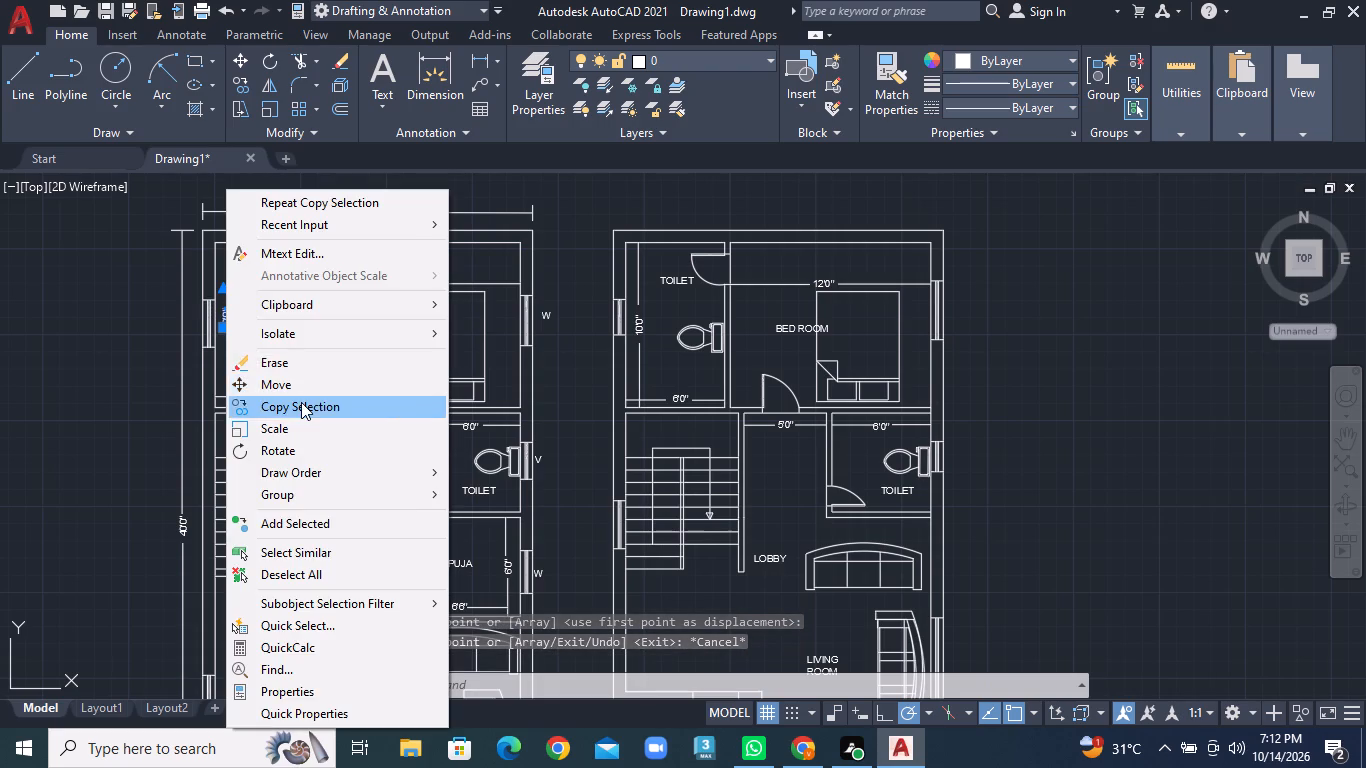
pyautogui.click(301, 402)
pyautogui.click(229, 321)
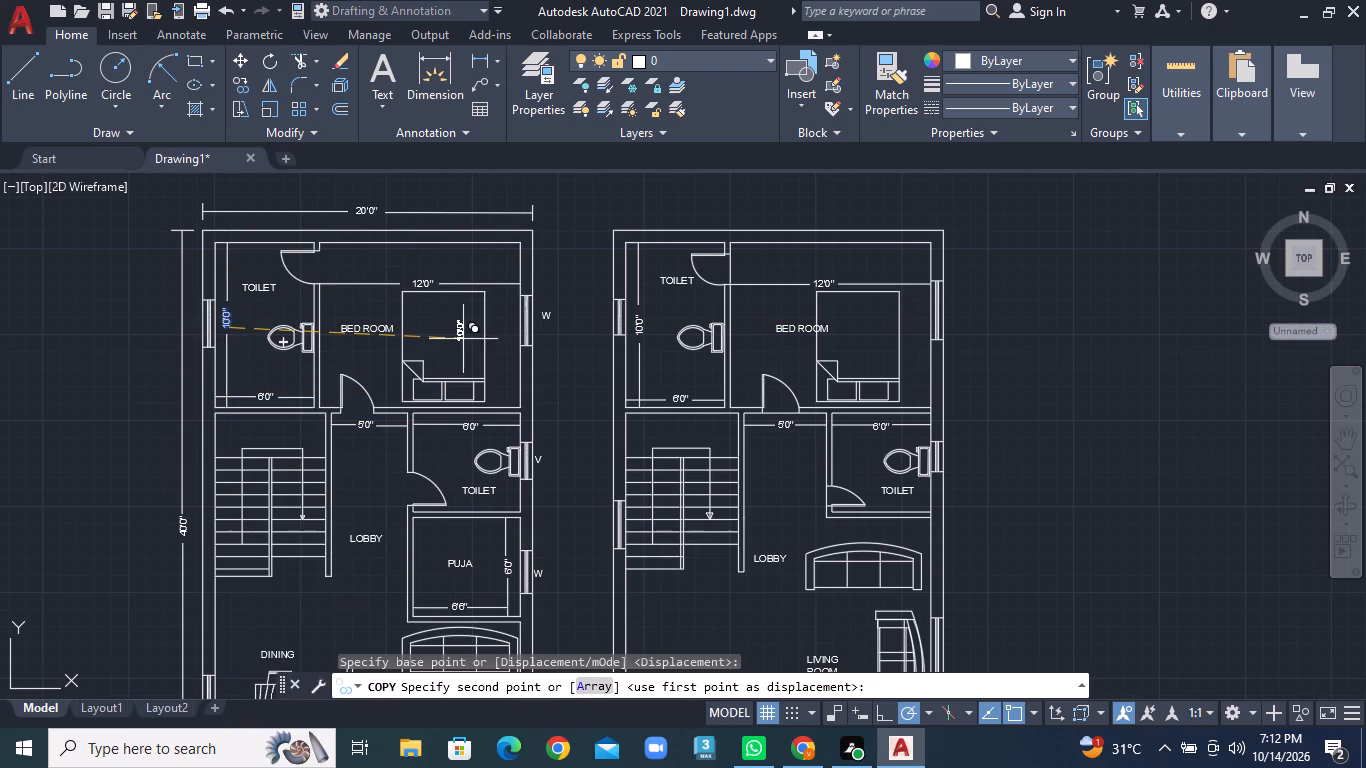
pyautogui.click(506, 339)
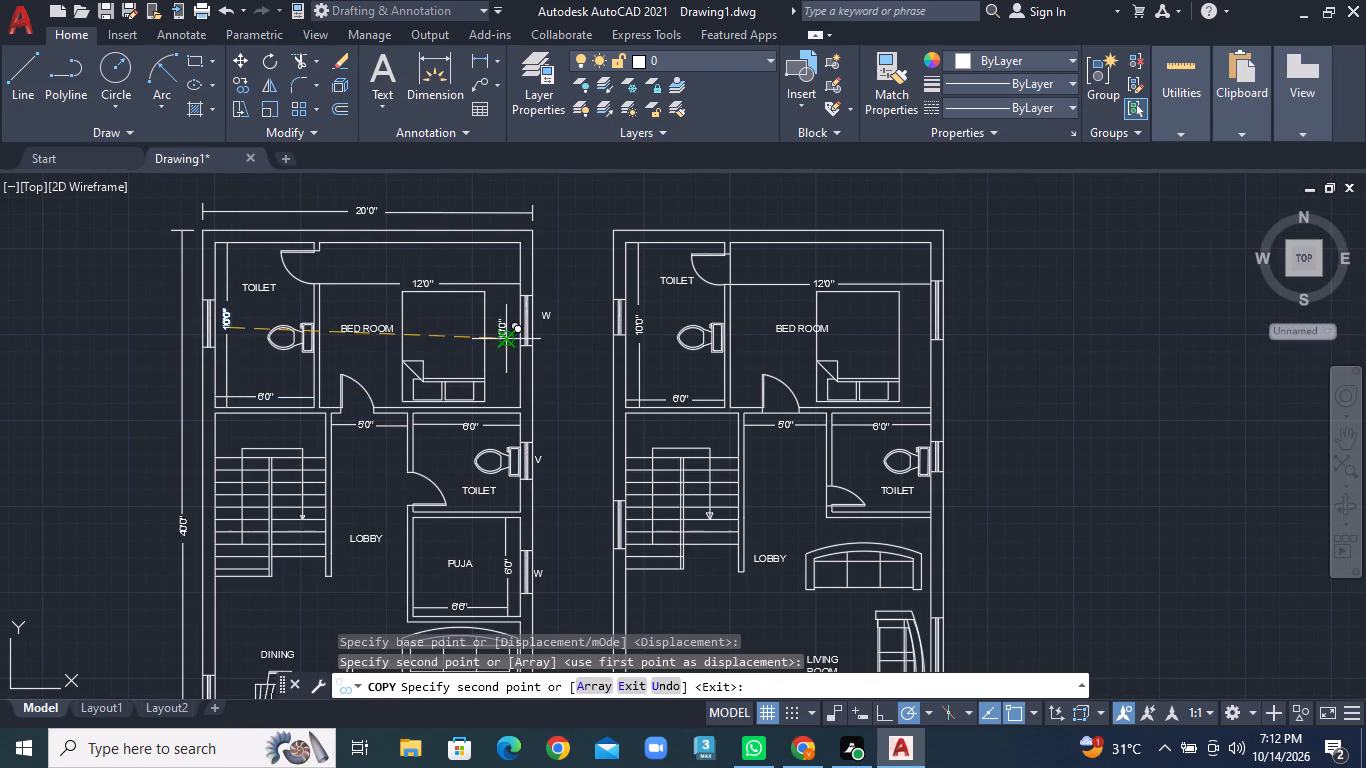
pyautogui.click(921, 333)
pyautogui.press('Escape')
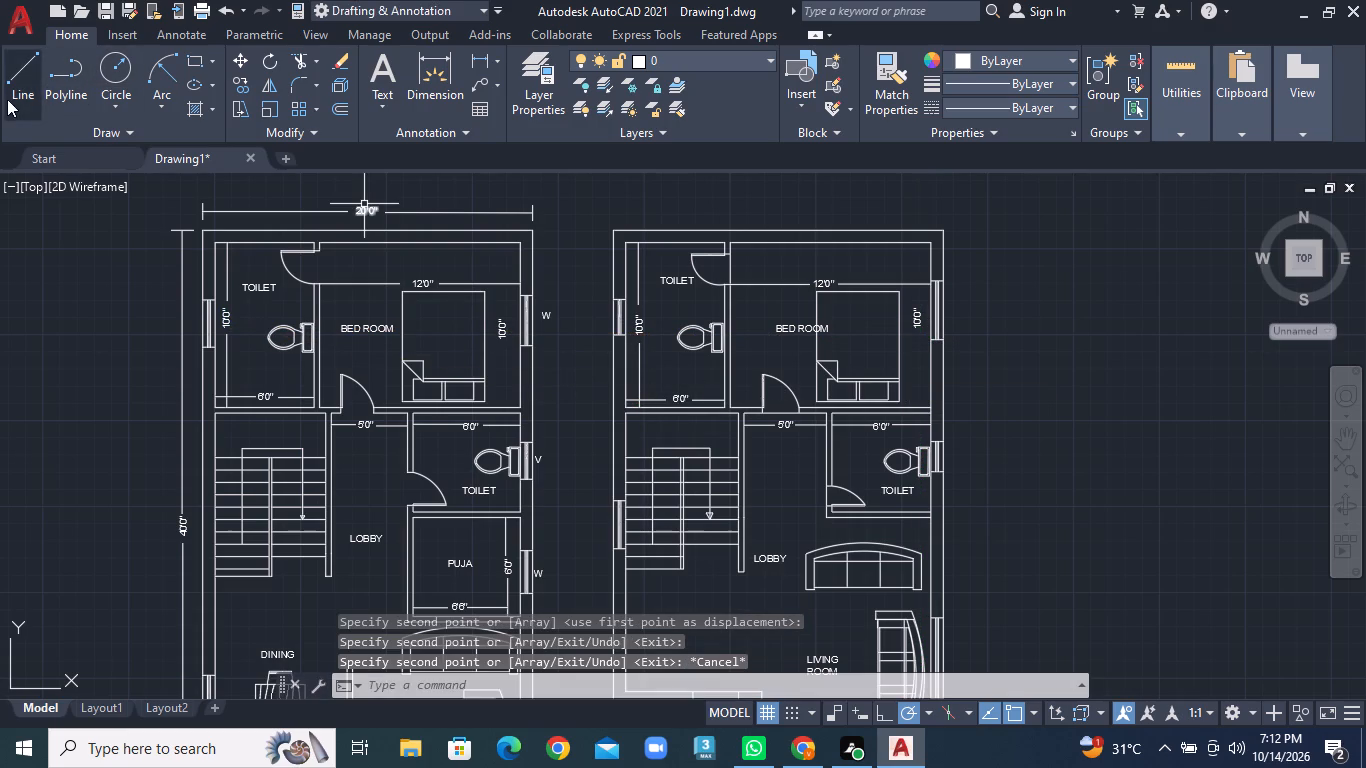
# Draw a vertical dimension line in the first plan's bedroom from the top inner wall to above the right-hand 10'0" label.
pyautogui.moveTo(12, 96); pyautogui.dragTo(21, 93)
pyautogui.scroll(1, 477, 302)
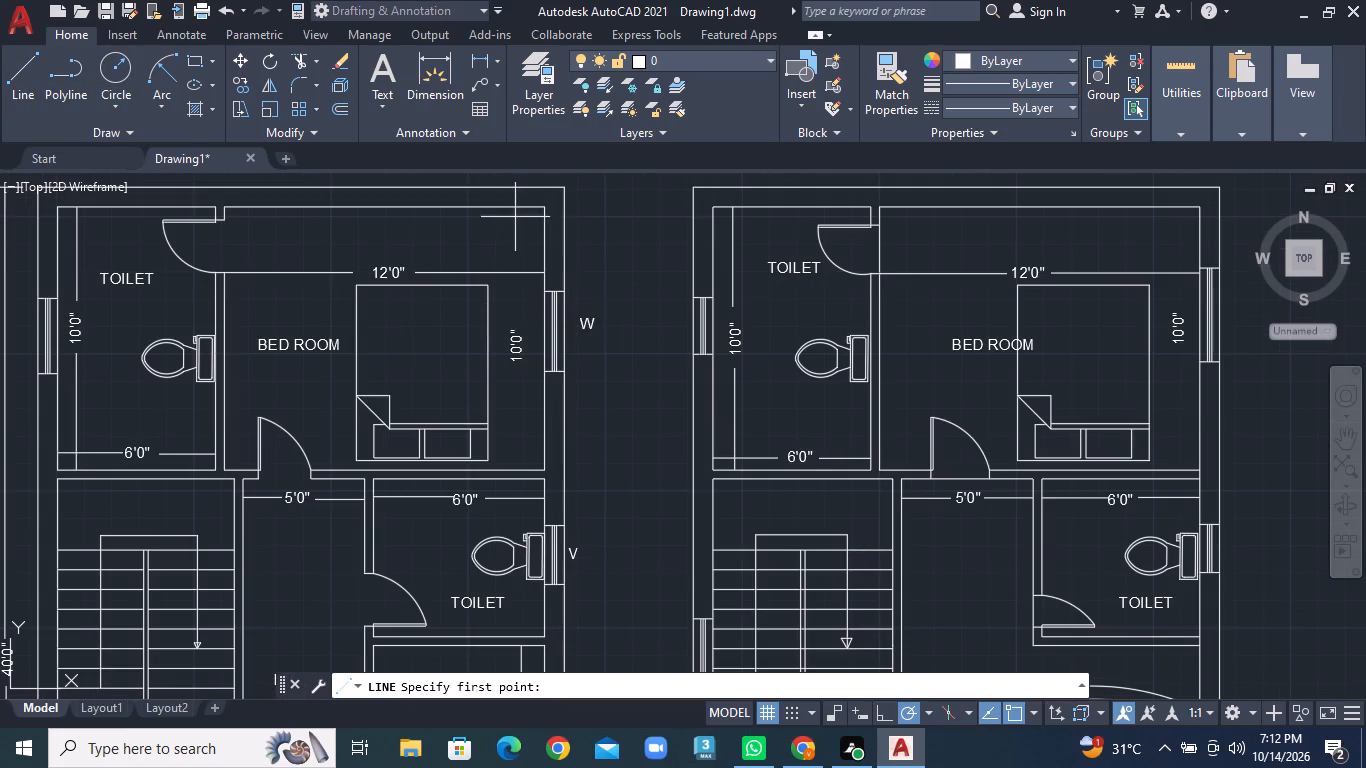
pyautogui.click(519, 206)
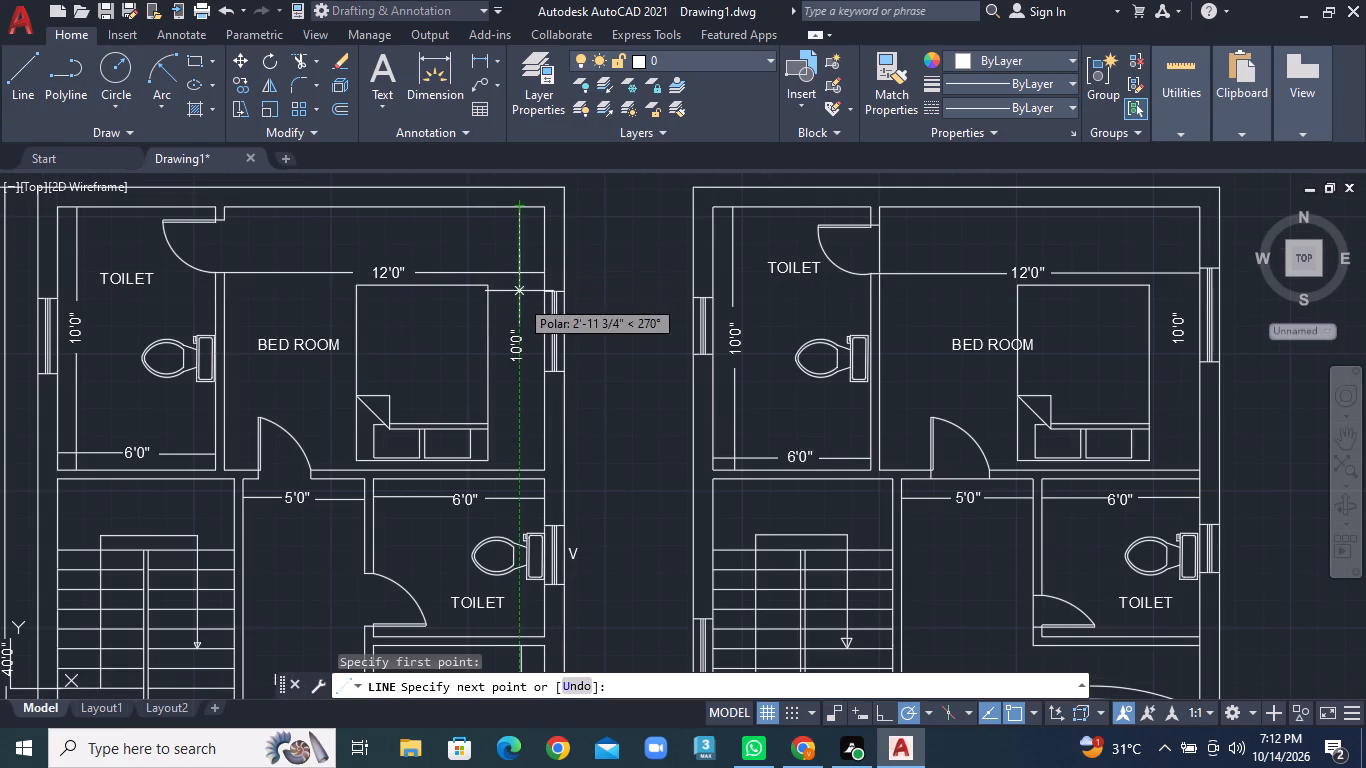
pyautogui.click(515, 323)
pyautogui.rightClick(515, 323)
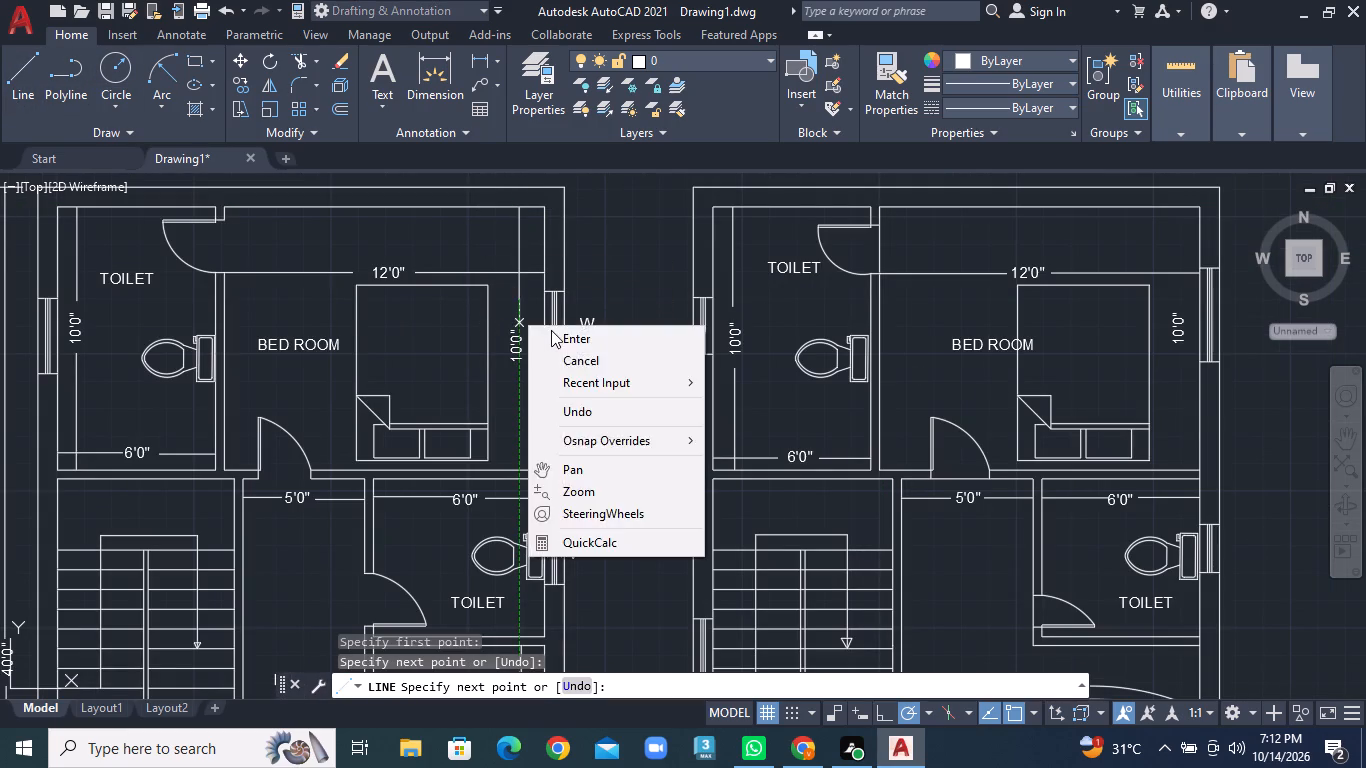
pyautogui.click(551, 330)
# Draw a vertical dimension line in the first plan's bedroom from below the 10'0" label to just above the bottom wall.
pyautogui.click(26, 98)
pyautogui.scroll(1, 500, 401)
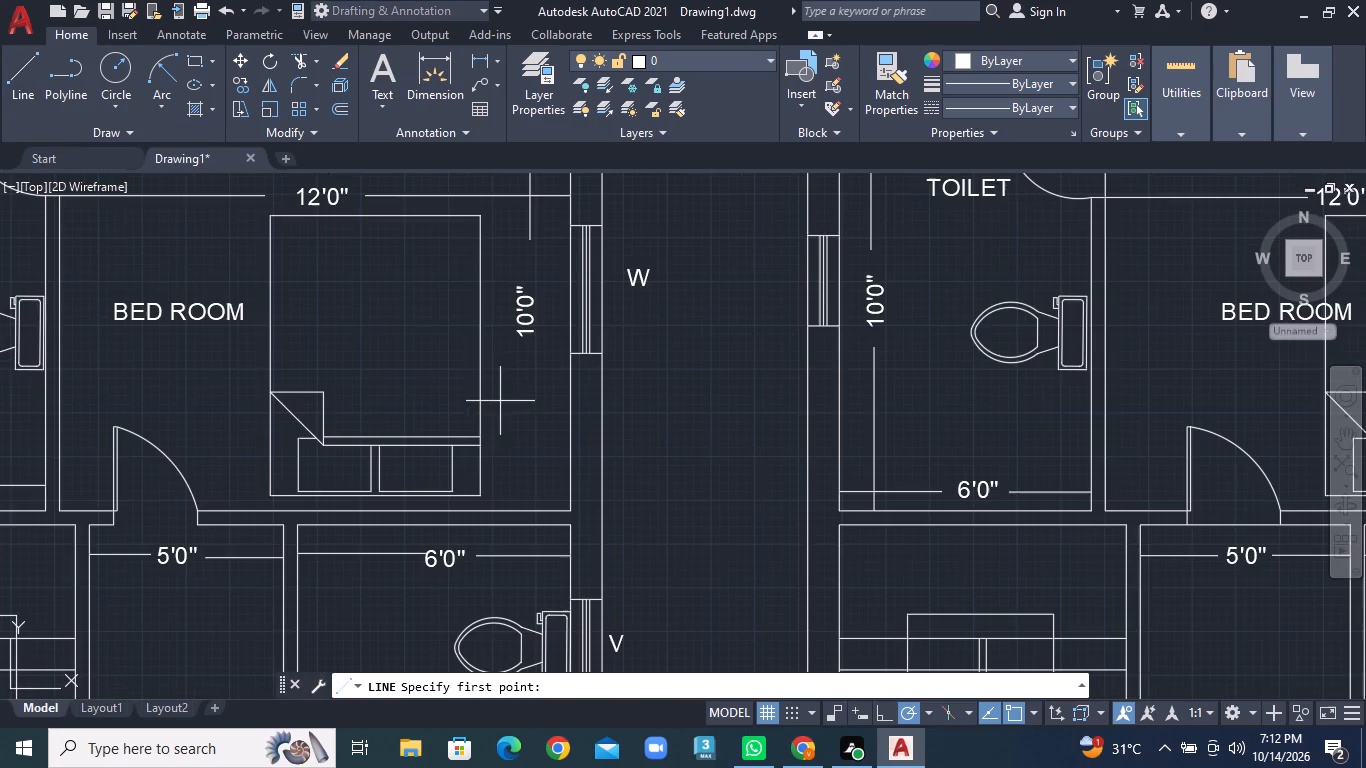
pyautogui.click(529, 357)
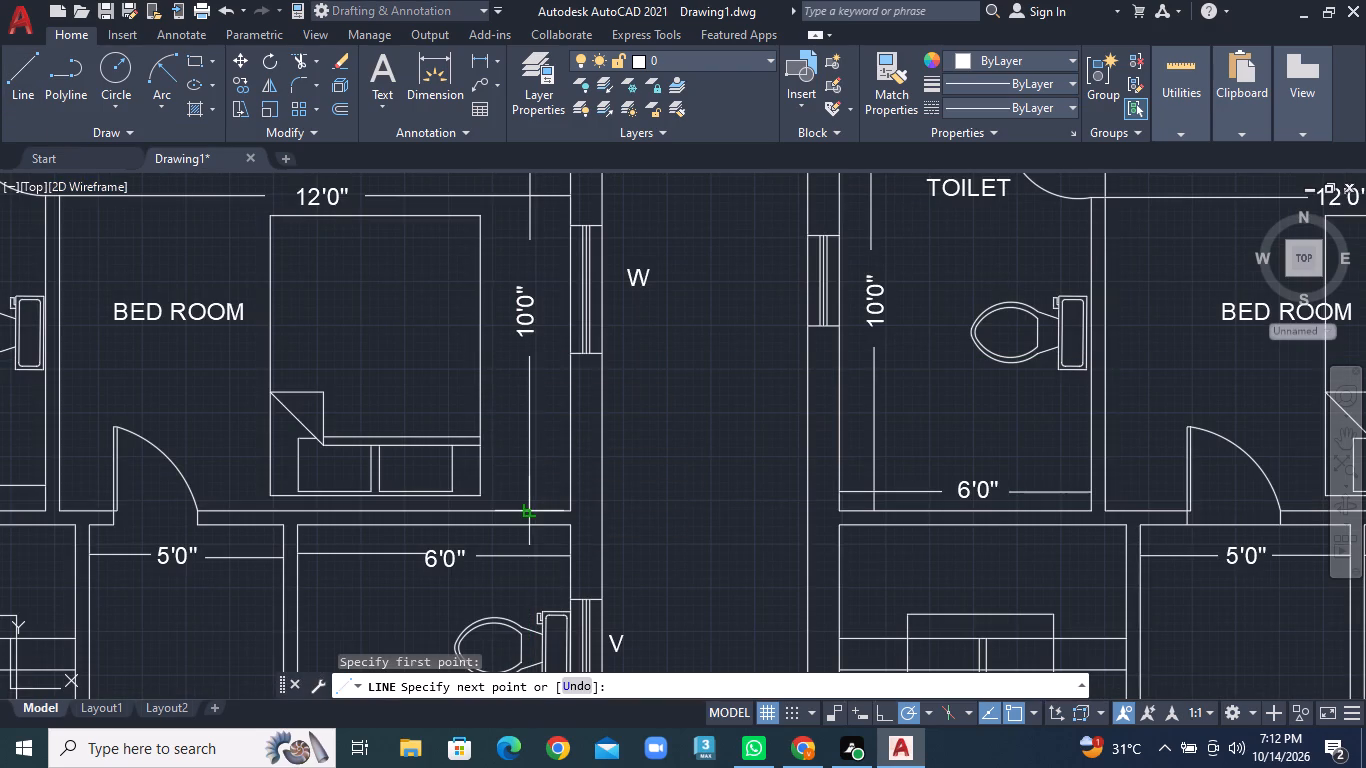
pyautogui.click(532, 497)
pyautogui.scroll(1, 532, 497)
pyautogui.rightClick(532, 497)
pyautogui.click(589, 282)
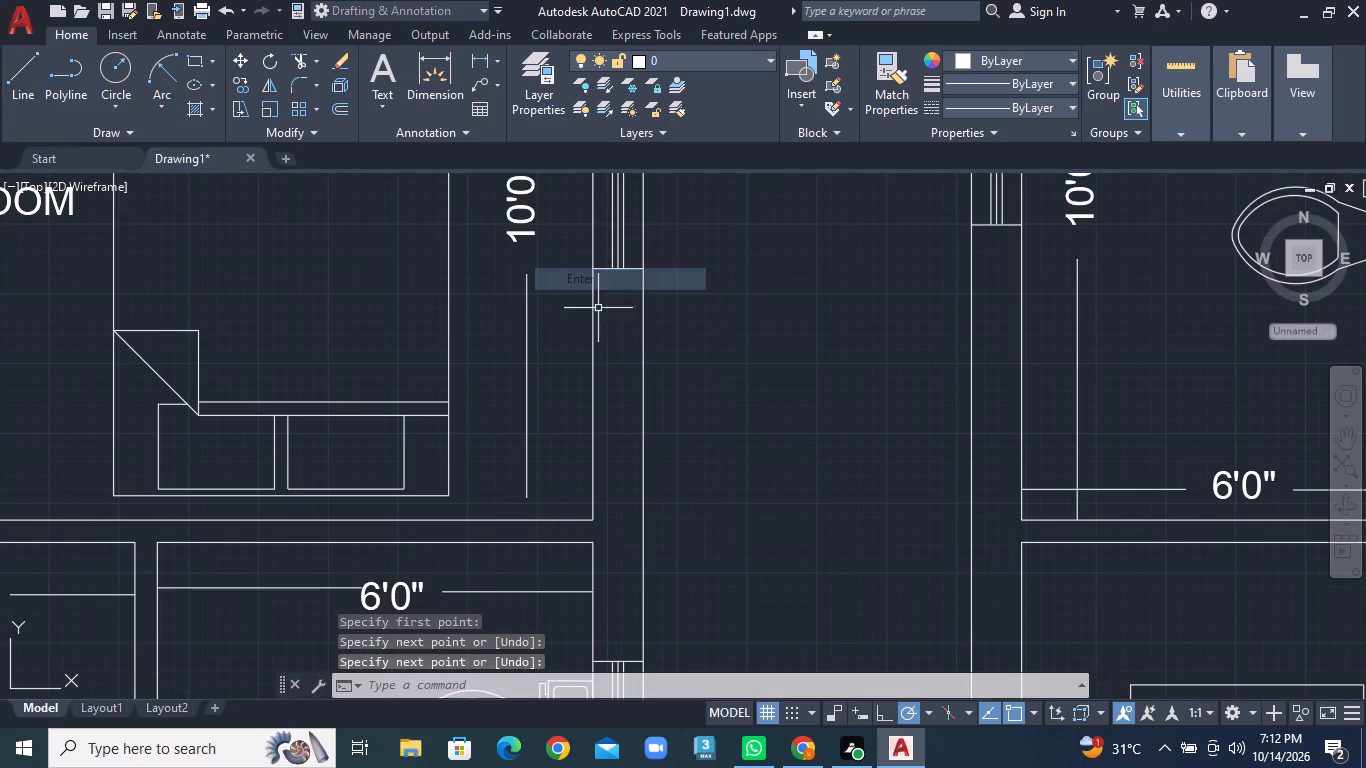
# Extend the upper dimension line in the first plan's bedroom with a line about 10" long down to the 10'0" label.
pyautogui.moveTo(575, 321); pyautogui.dragTo(627, 471, button='middle')
pyautogui.scroll(-1, 627, 471)
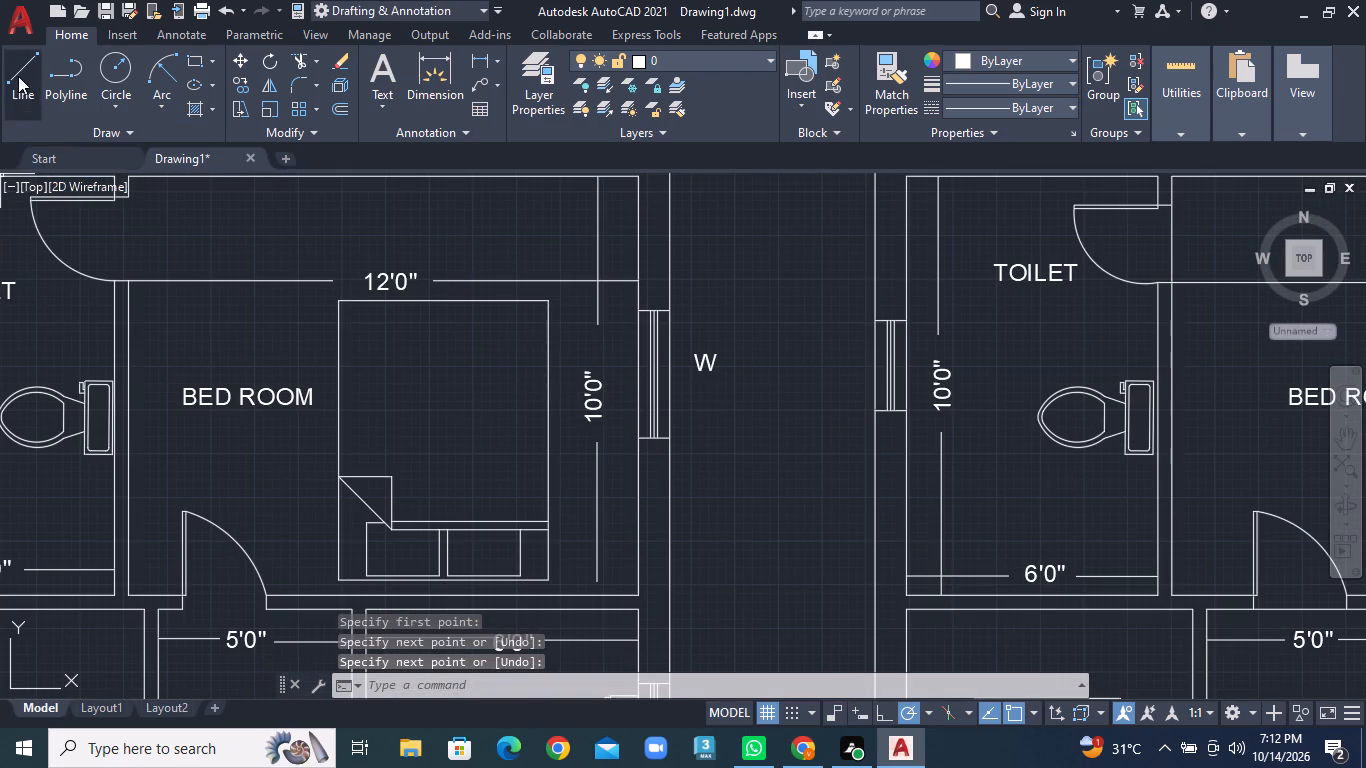
pyautogui.click(18, 76)
pyautogui.click(602, 326)
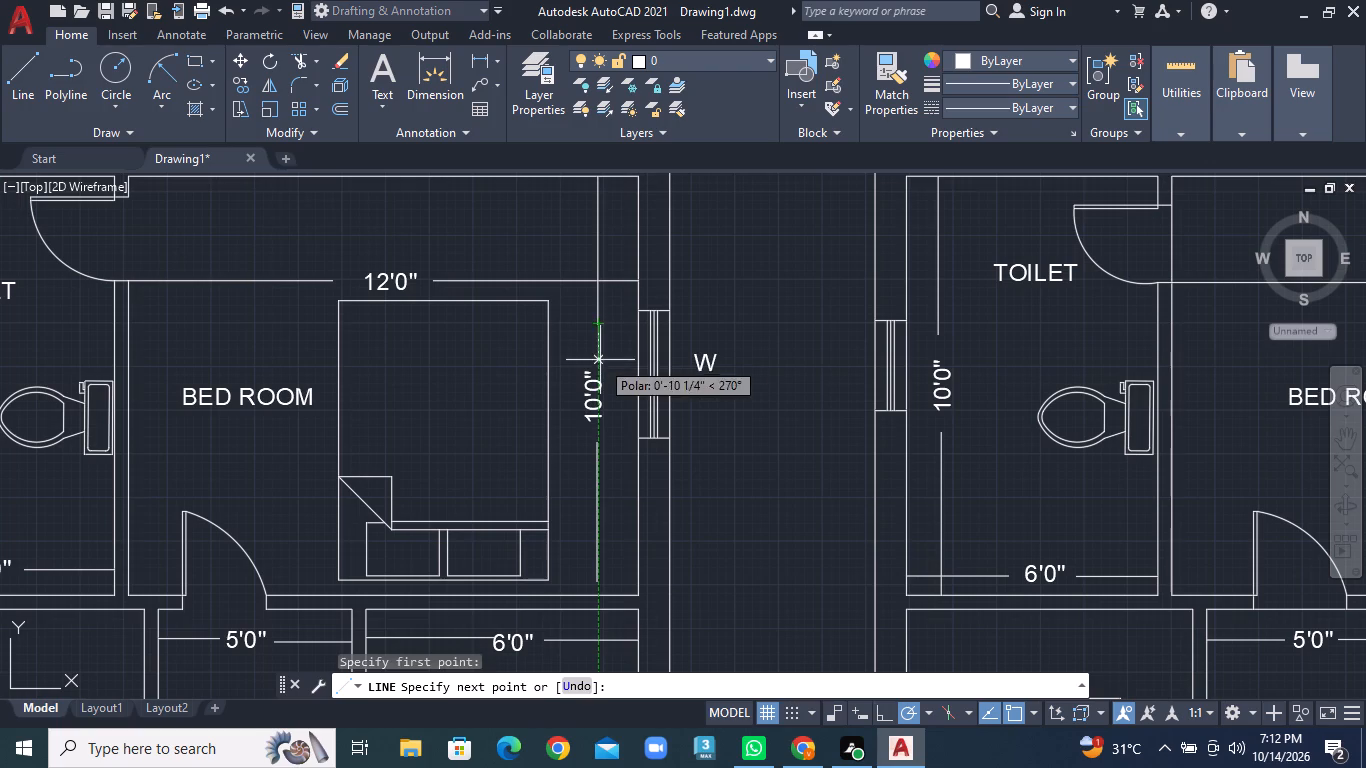
pyautogui.click(600, 360)
pyautogui.rightClick(600, 360)
pyautogui.click(628, 372)
# Draw a vertical dimension line in the second plan's bedroom from the top inner wall to just above the right-hand 10'0" label.
pyautogui.scroll(-1, 808, 421)
pyautogui.moveTo(917, 421); pyautogui.dragTo(407, 409, button='middle')
pyautogui.click(8, 87)
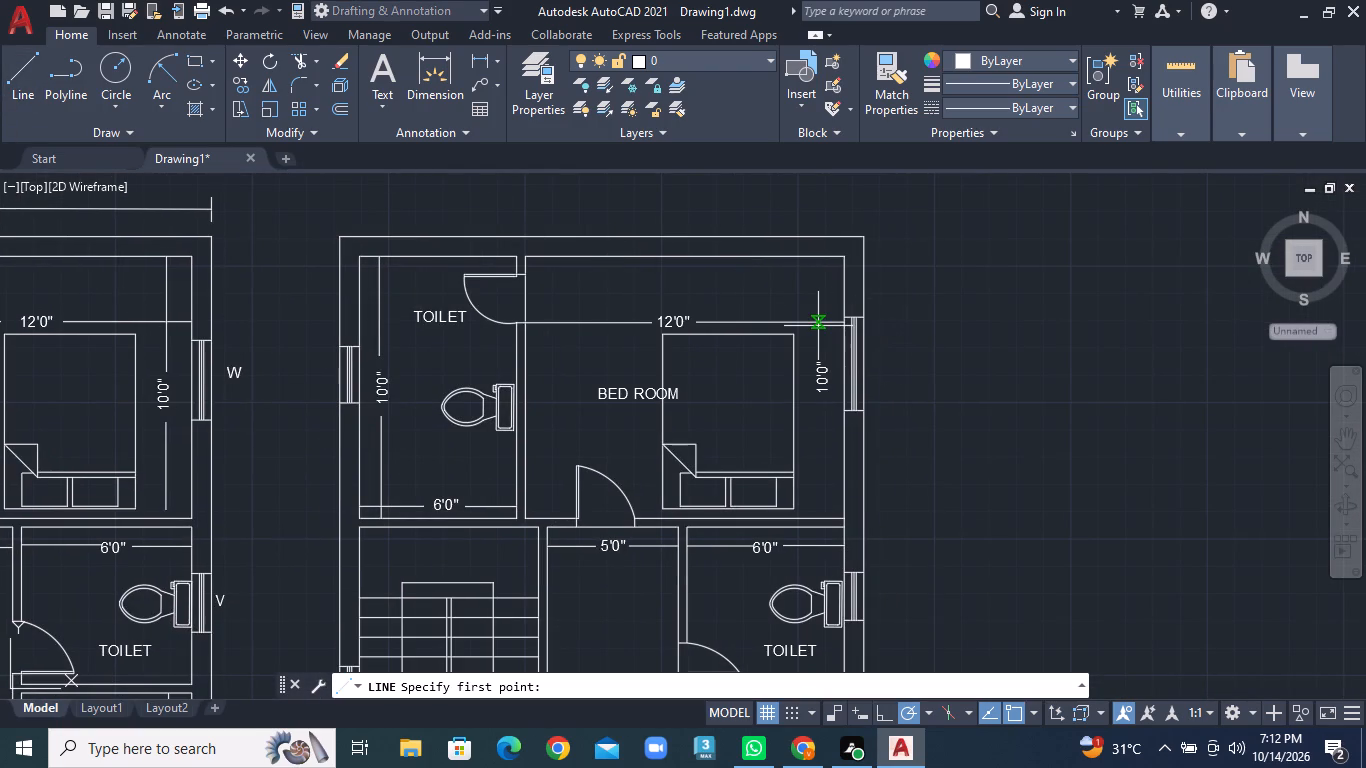
pyautogui.click(816, 260)
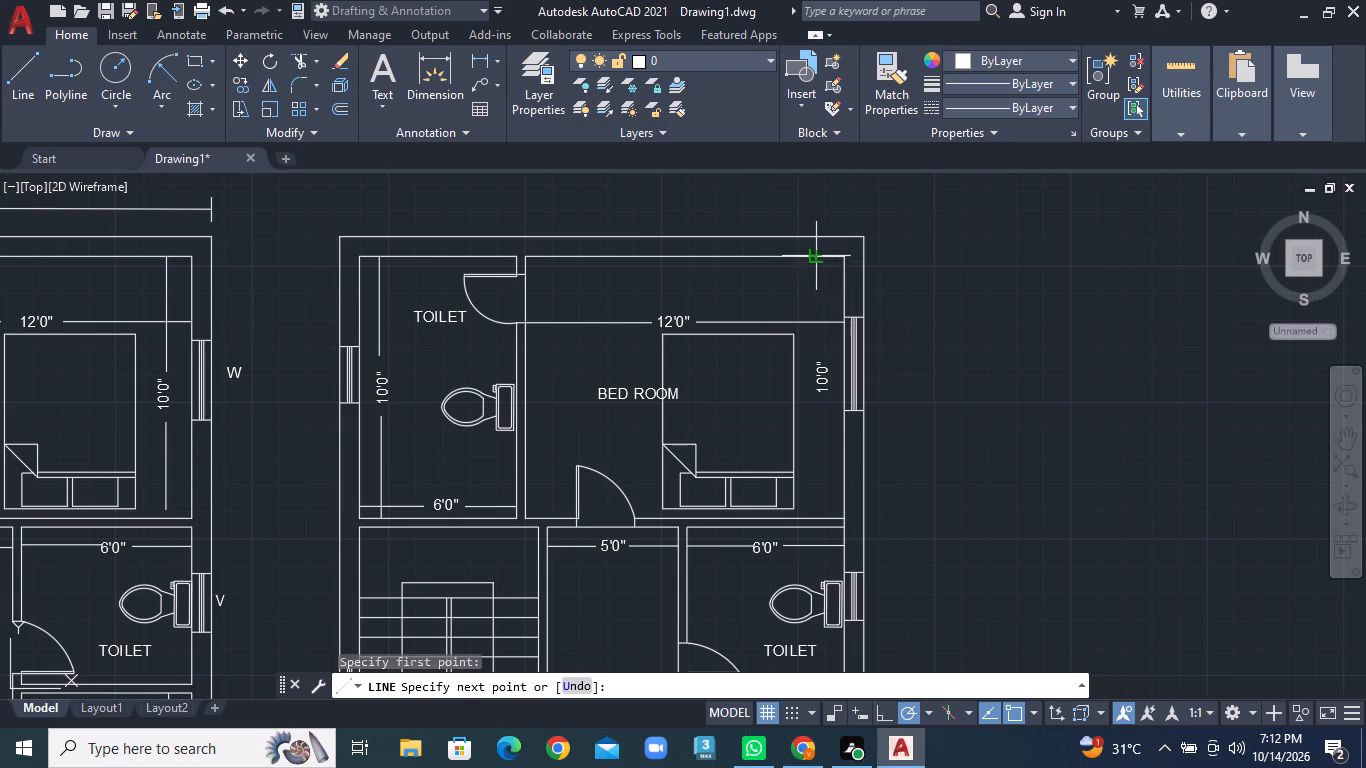
pyautogui.click(818, 347)
pyautogui.rightClick(818, 347)
pyautogui.click(828, 353)
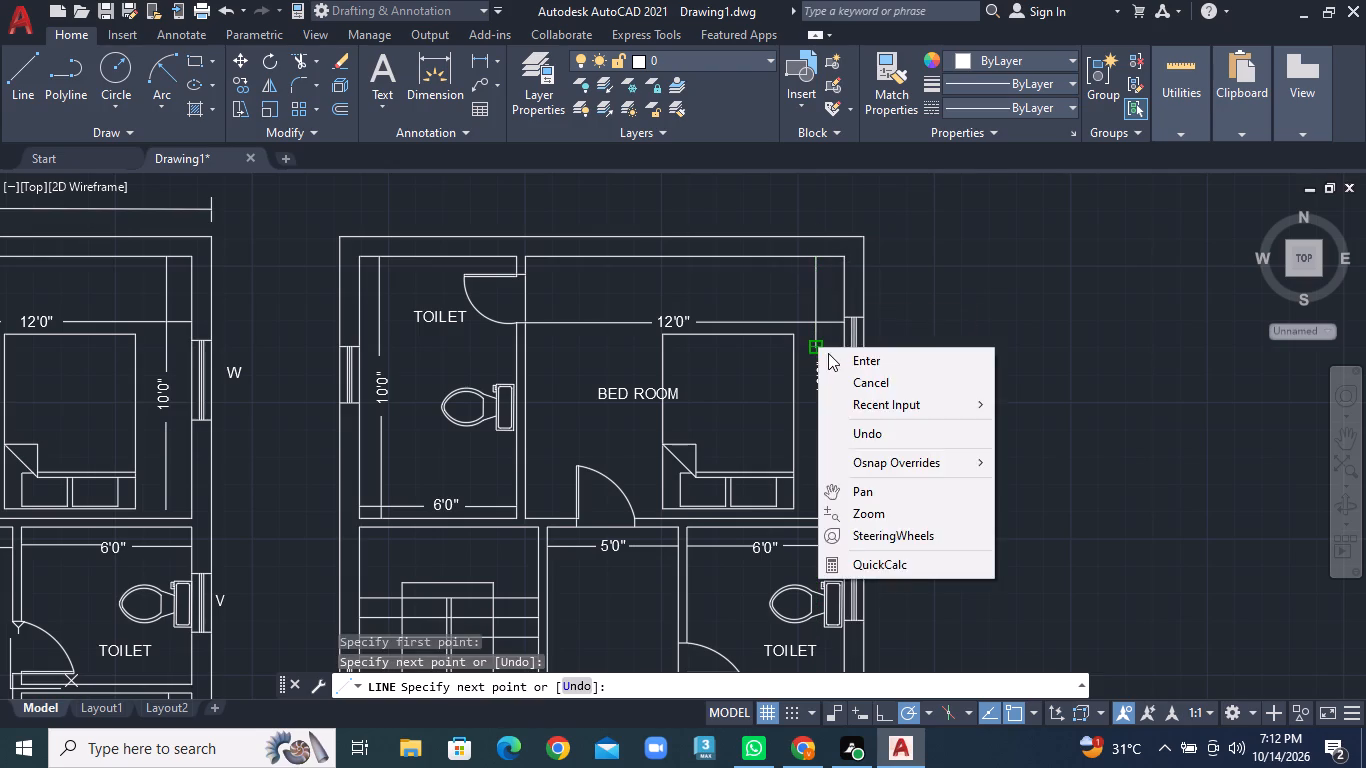
# Draw a vertical dimension line in the second plan's bedroom from below the 10'0" label to the bottom inner wall.
pyautogui.click(9, 80)
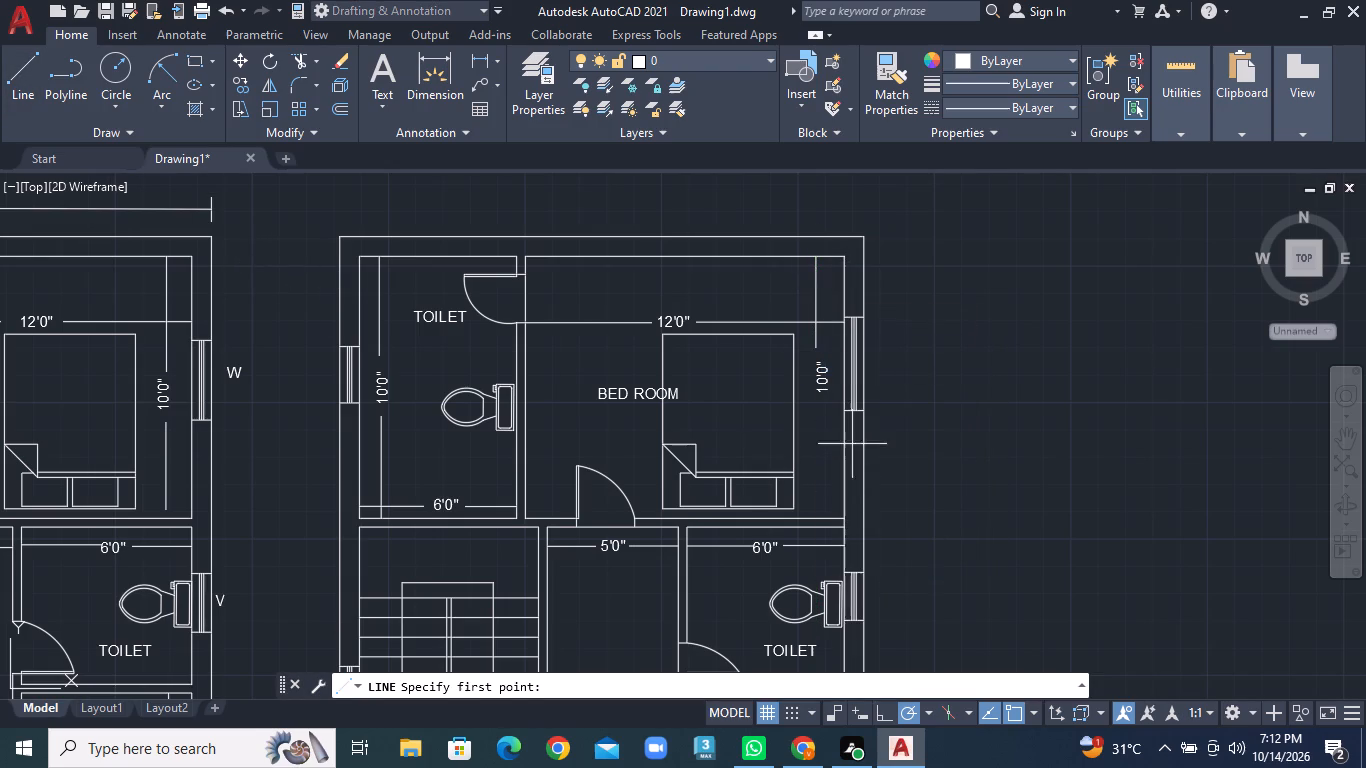
pyautogui.click(820, 406)
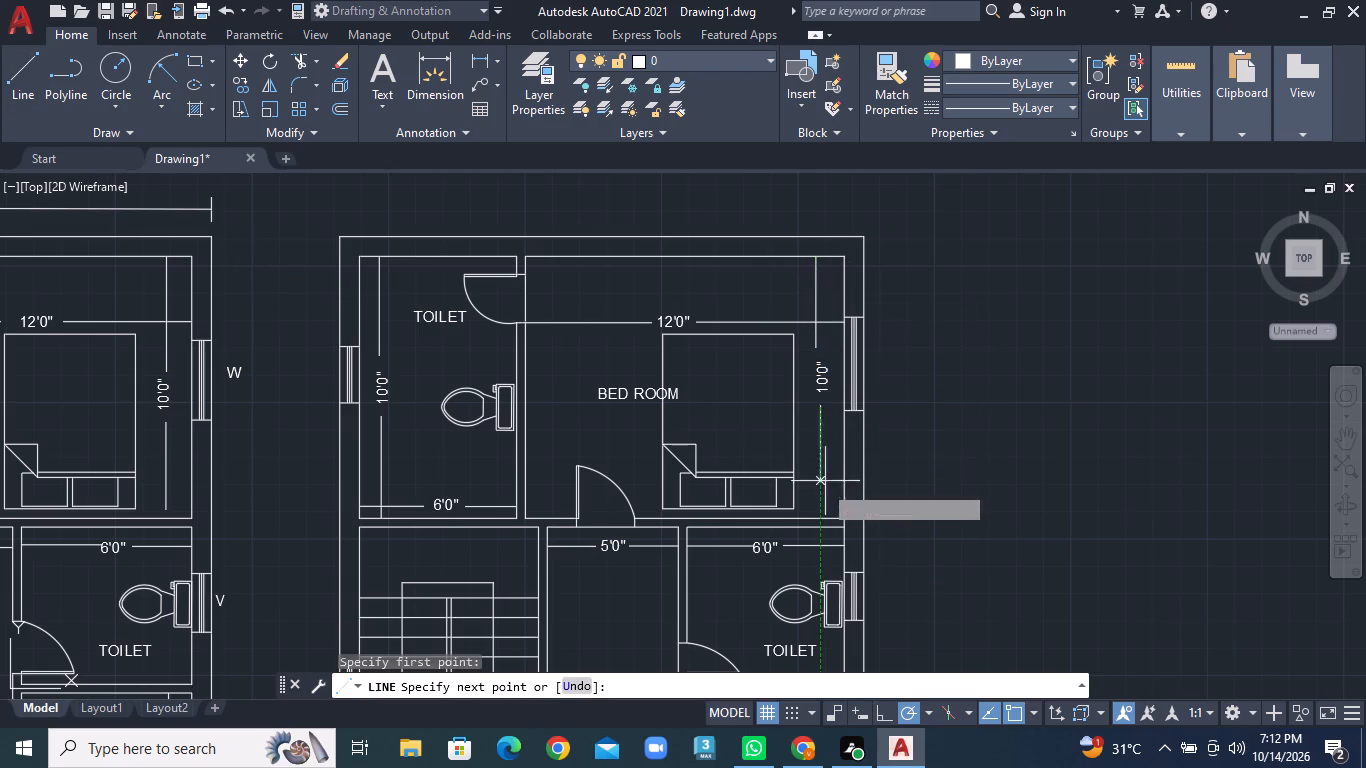
pyautogui.click(823, 516)
pyautogui.rightClick(823, 516)
pyautogui.click(893, 295)
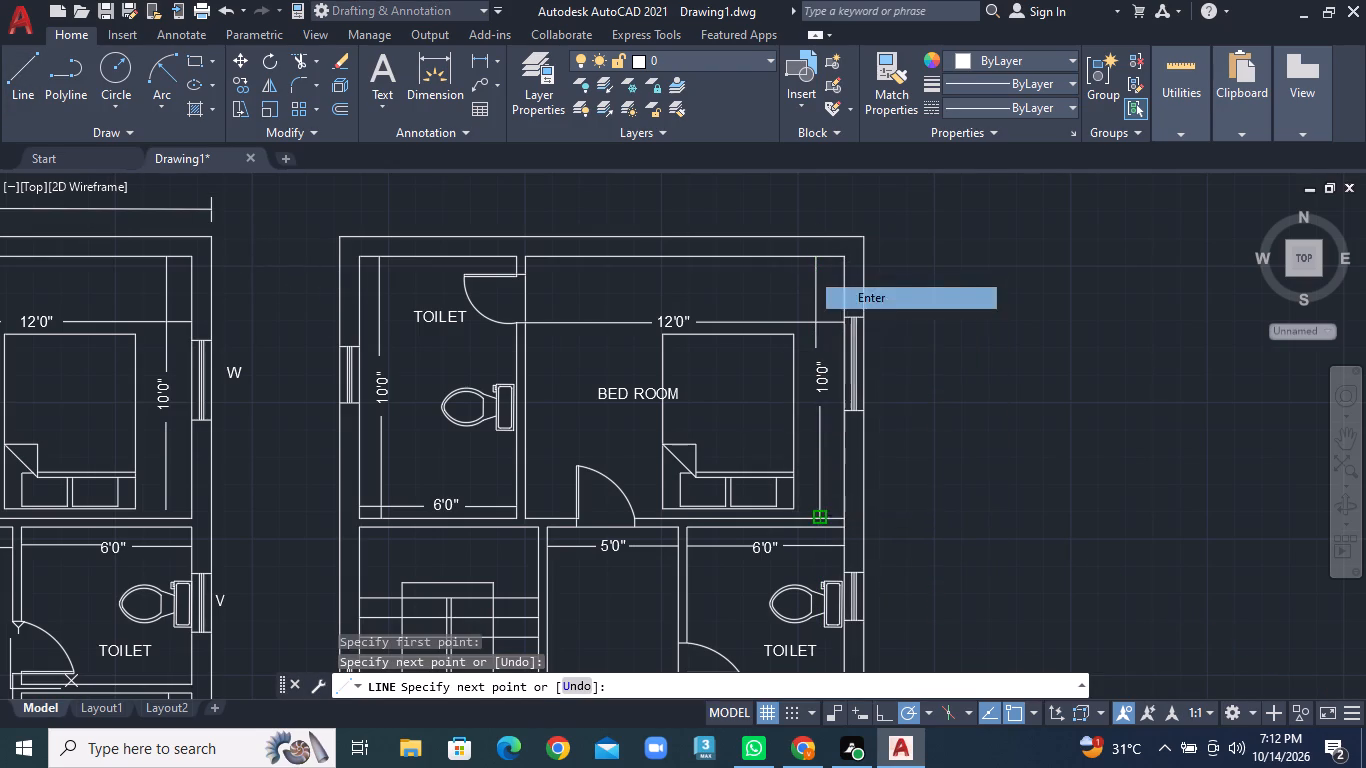
# Move the second plan's BED ROOM label slightly left, clear of the bed.
pyautogui.scroll(-1, 822, 451)
pyautogui.moveTo(803, 480); pyautogui.dragTo(965, 349, button='middle')
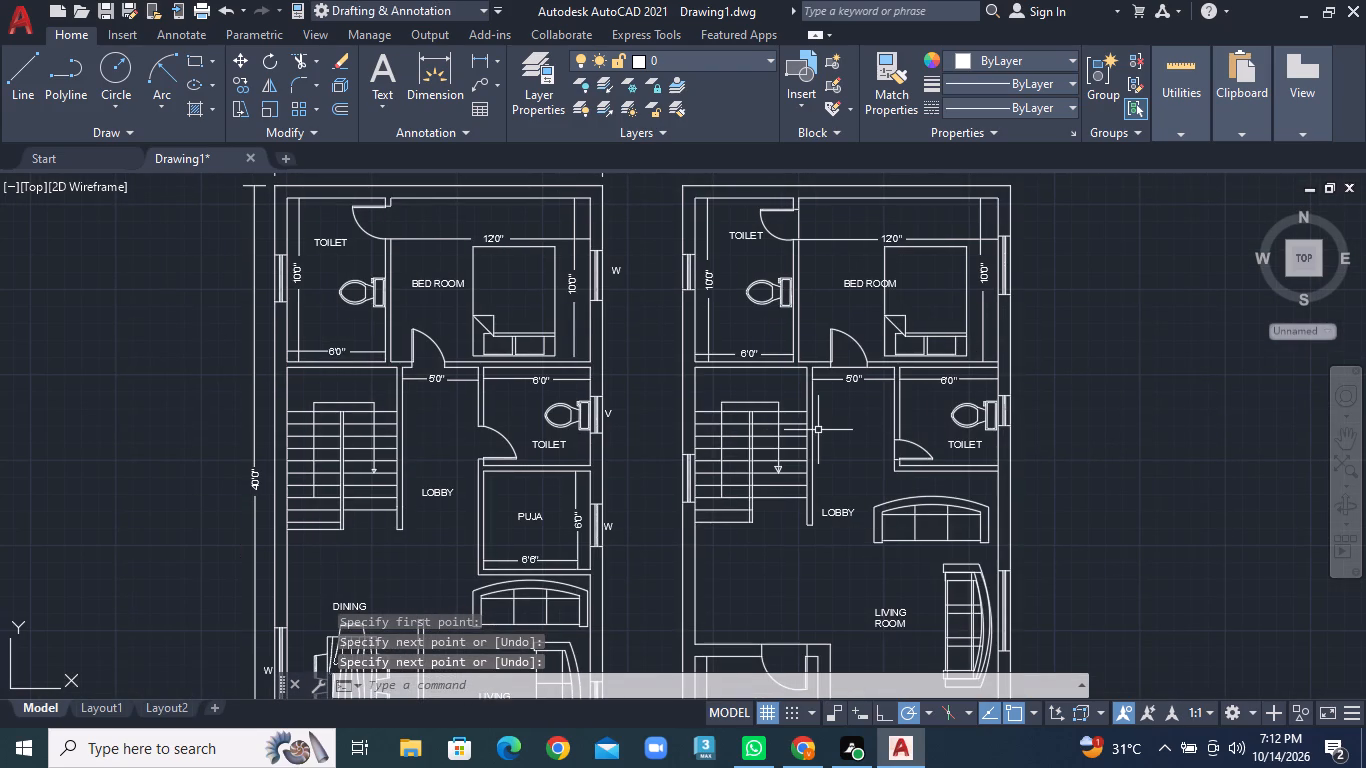
pyautogui.click(870, 280)
pyautogui.rightClick(870, 280)
pyautogui.click(912, 385)
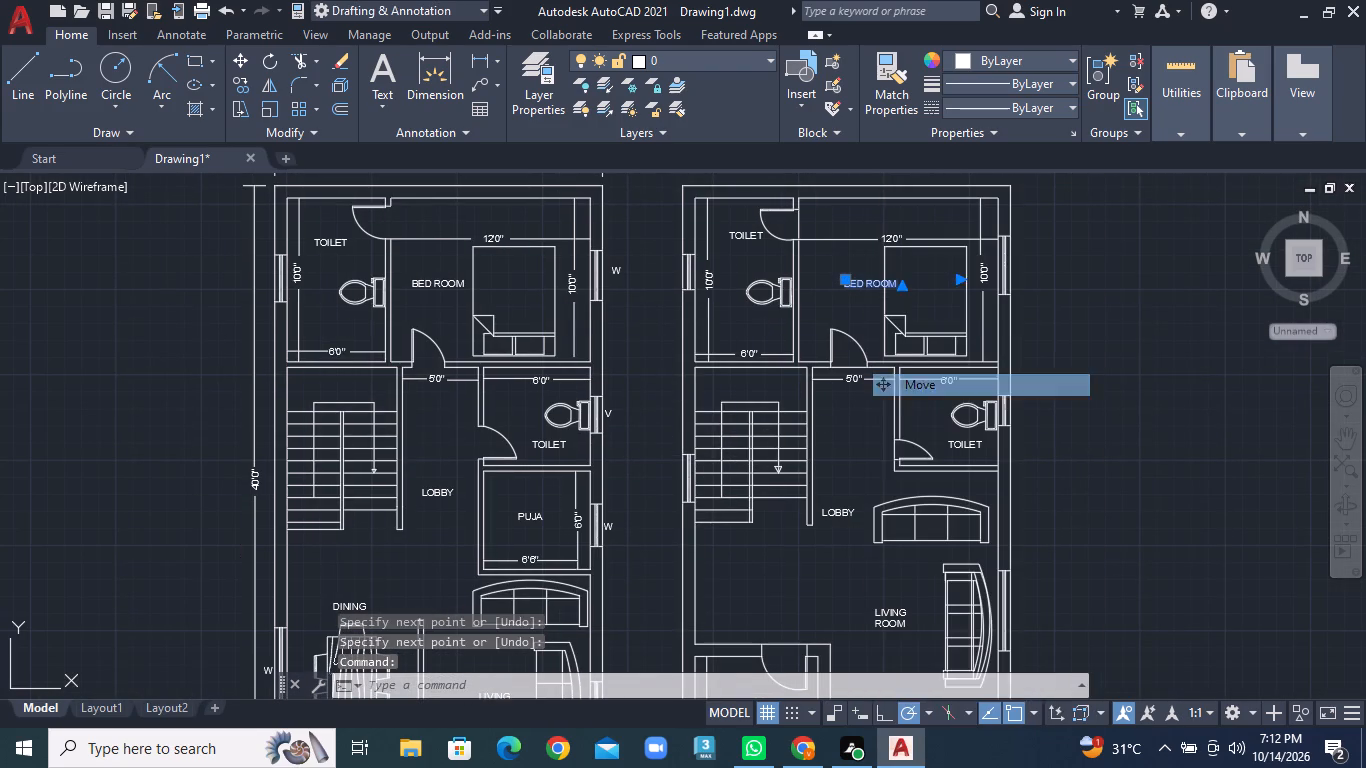
pyautogui.click(864, 284)
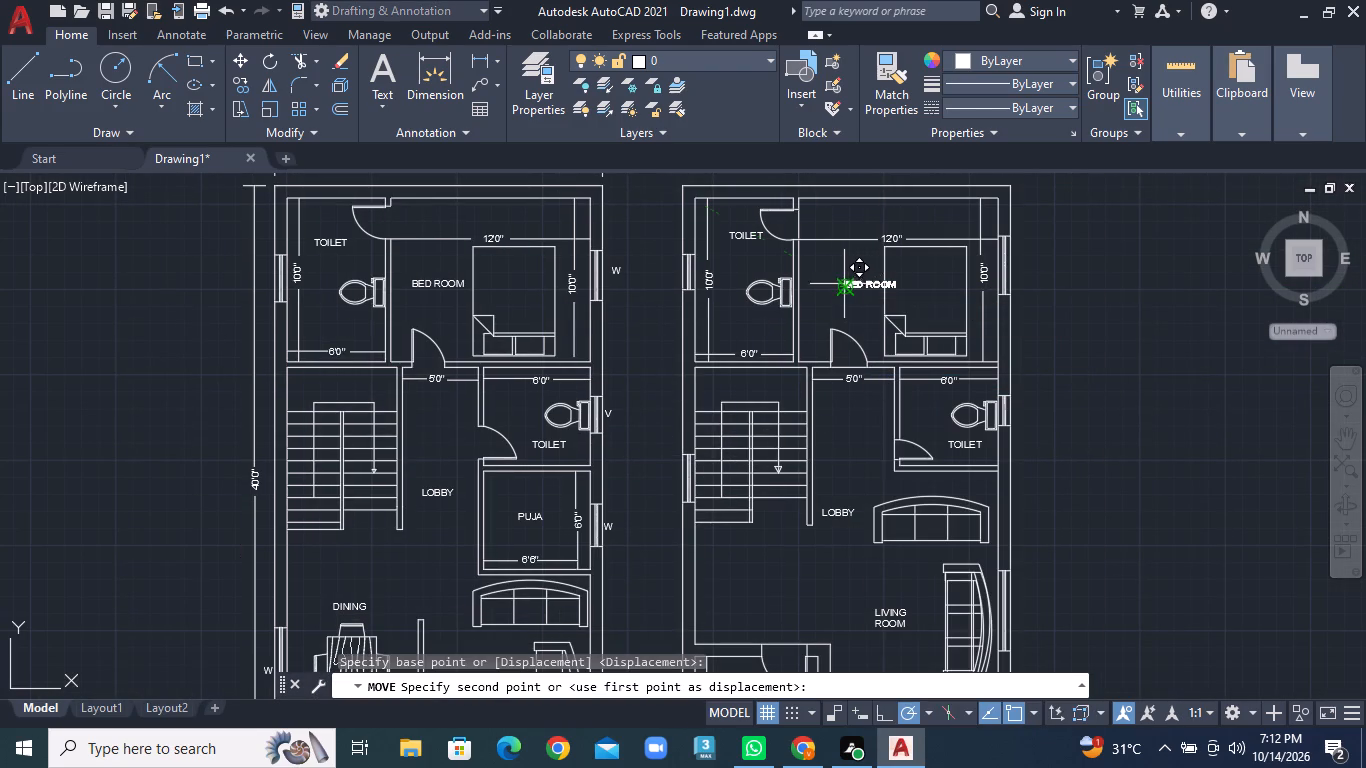
pyautogui.click(824, 283)
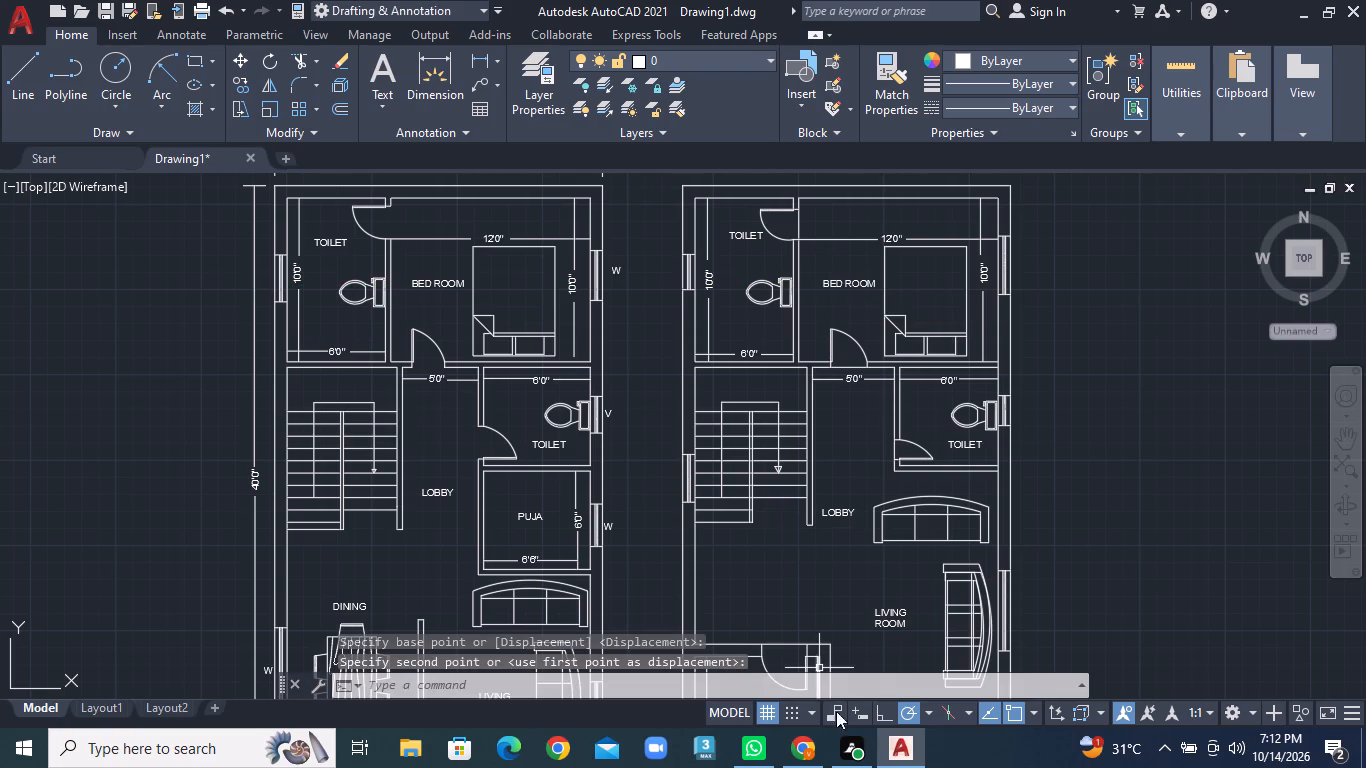
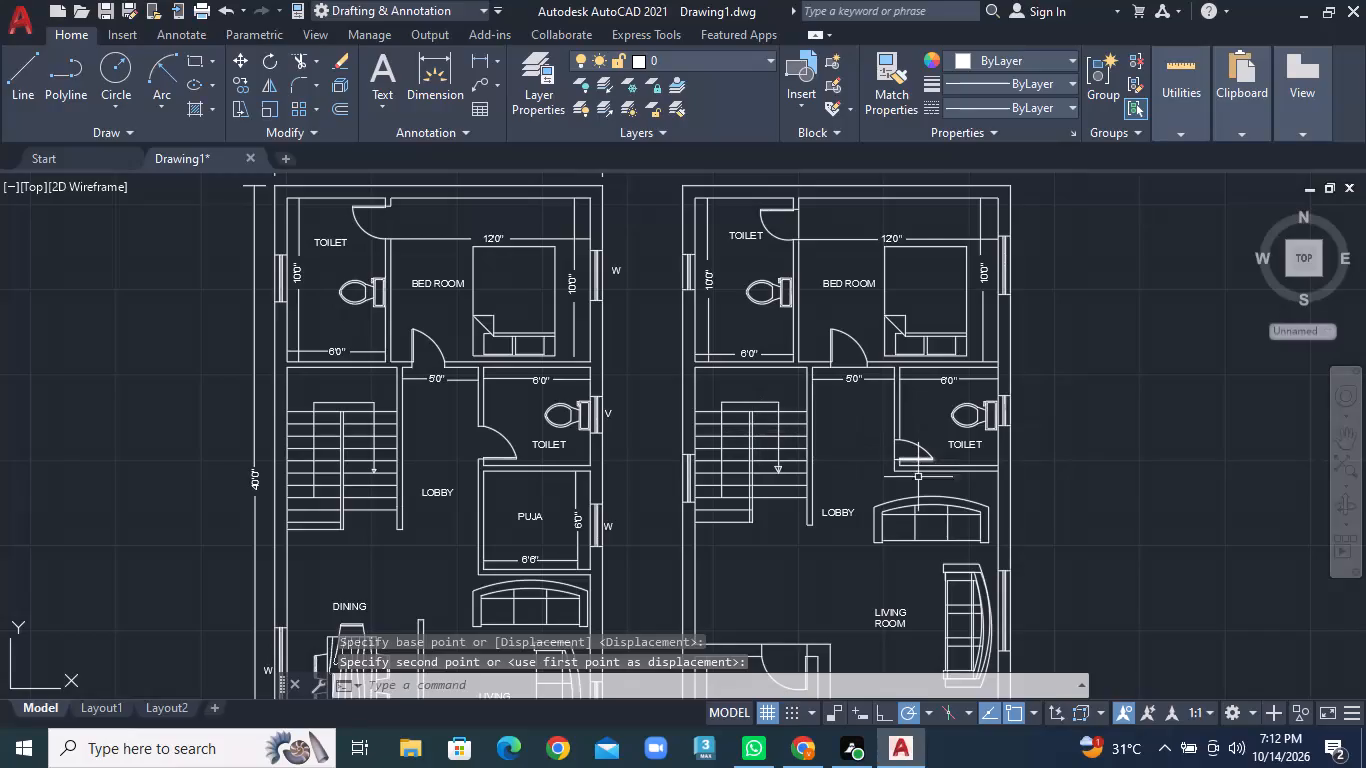
# Move the second plan's LOBBY label up and slightly right, between the staircase wall and the toilet.
pyautogui.scroll(1, 814, 497)
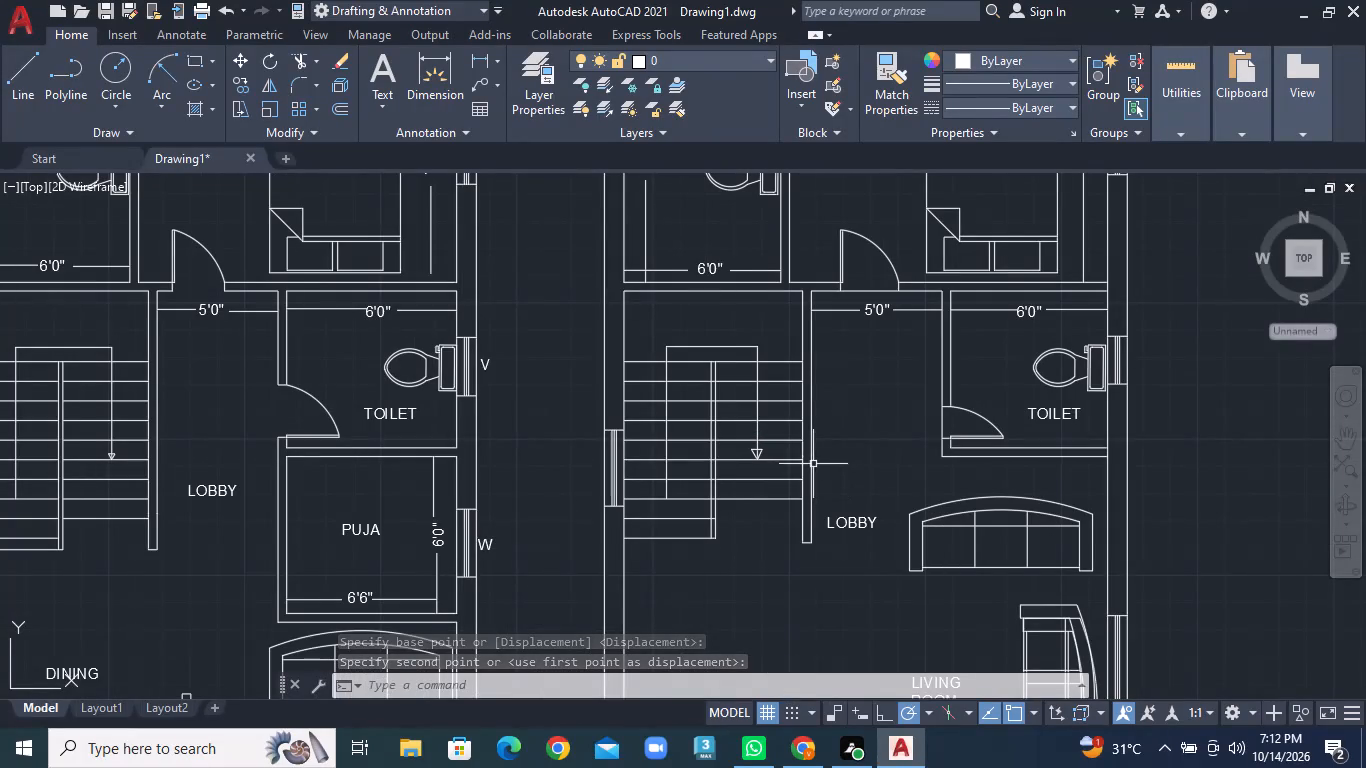
pyautogui.click(865, 524)
pyautogui.rightClick(865, 524)
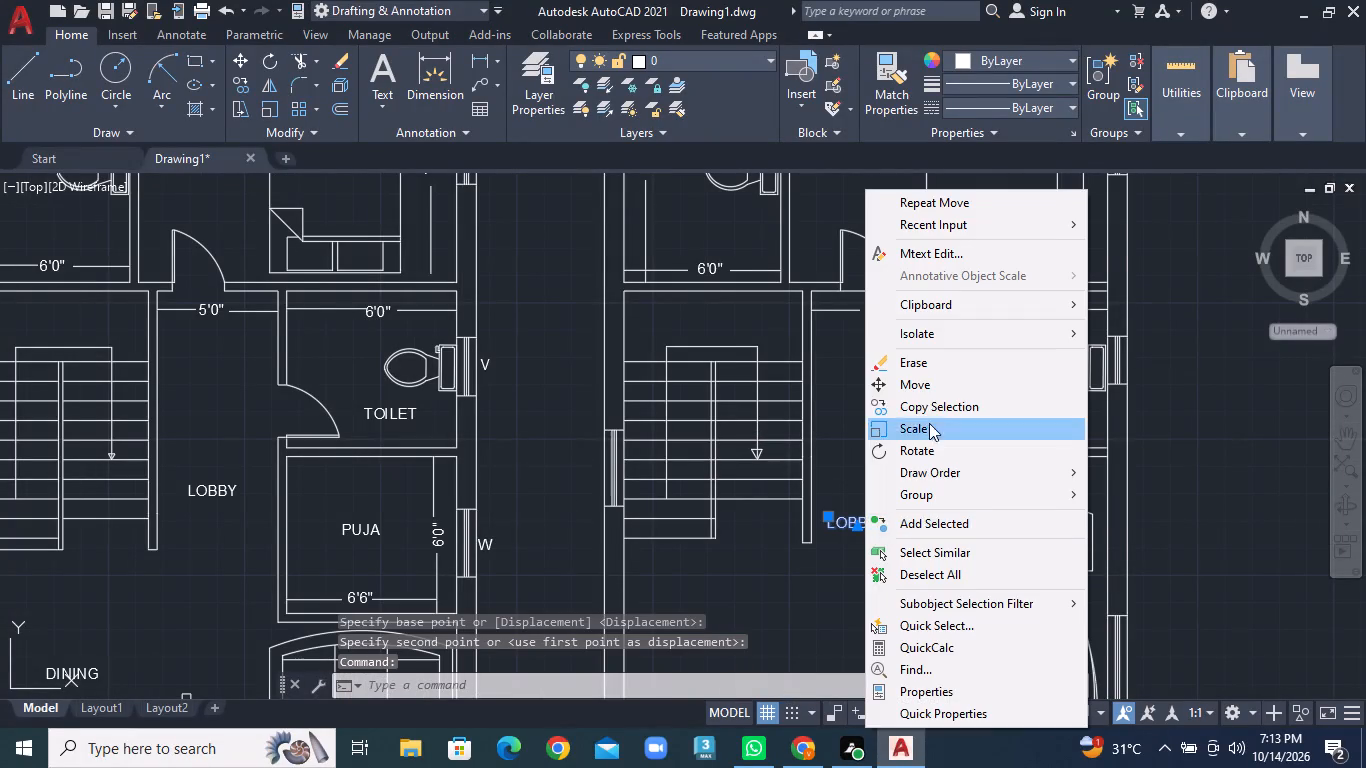
pyautogui.click(922, 389)
pyautogui.click(852, 532)
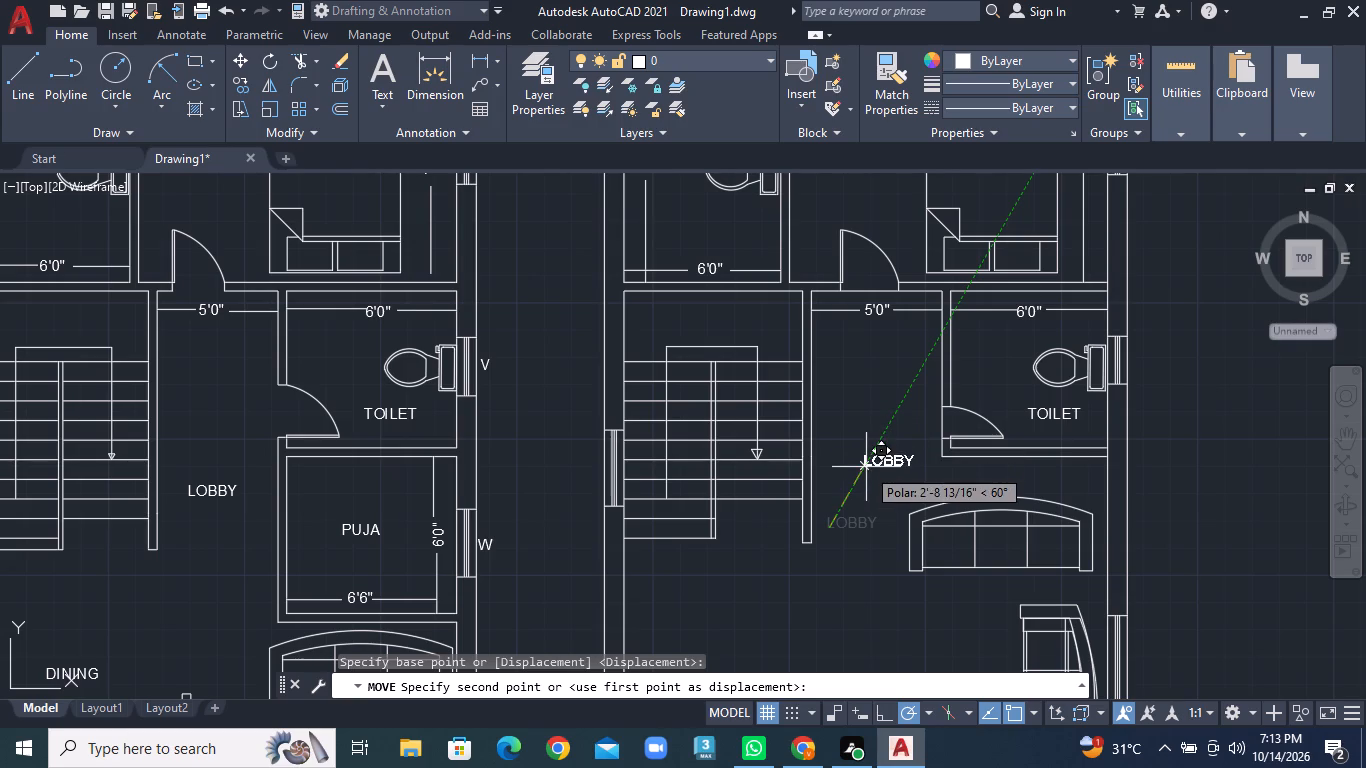
pyautogui.click(866, 475)
# Draw a short horizontal line across the second plan's left outer wall, from the balcony's upper-left inner corner to the outer face.
pyautogui.scroll(-1, 266, 517)
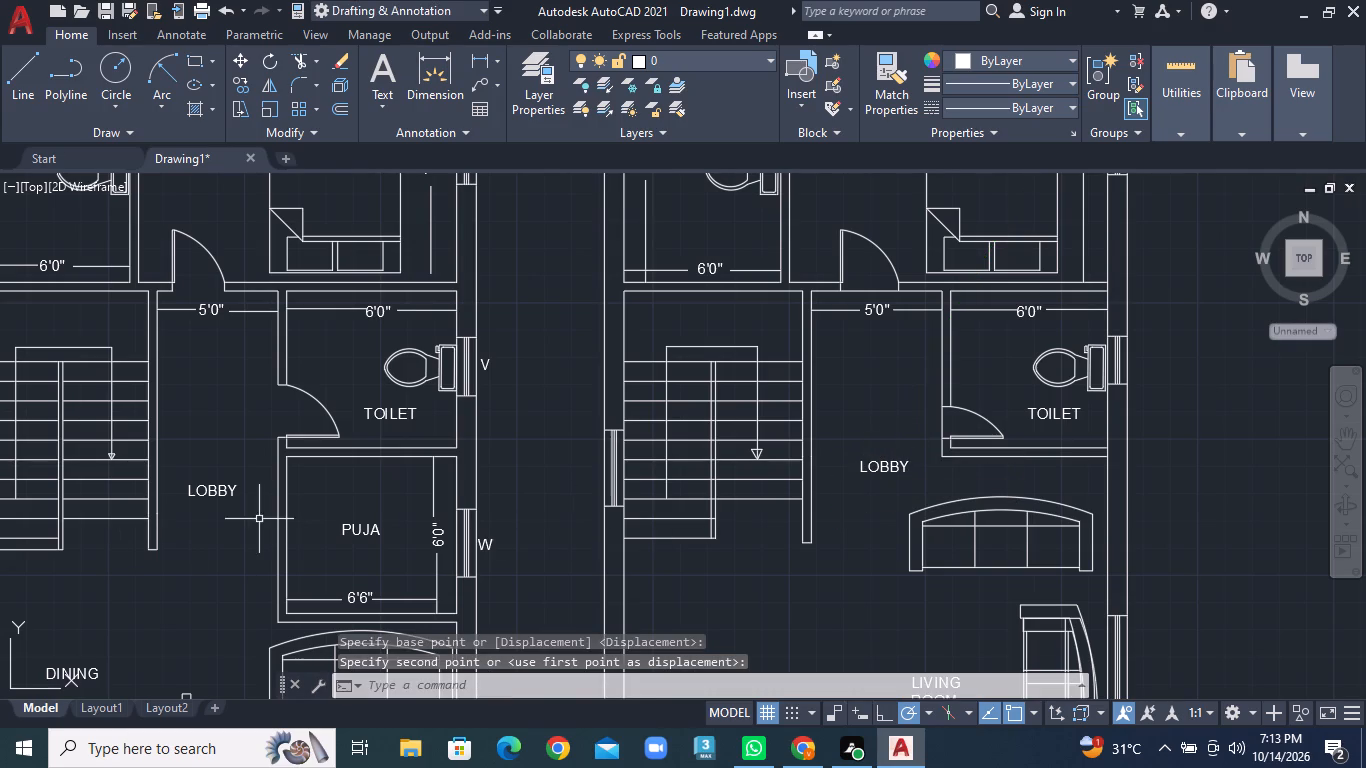
pyautogui.scroll(-1, 266, 517)
pyautogui.moveTo(411, 567); pyautogui.dragTo(469, 372, button='middle')
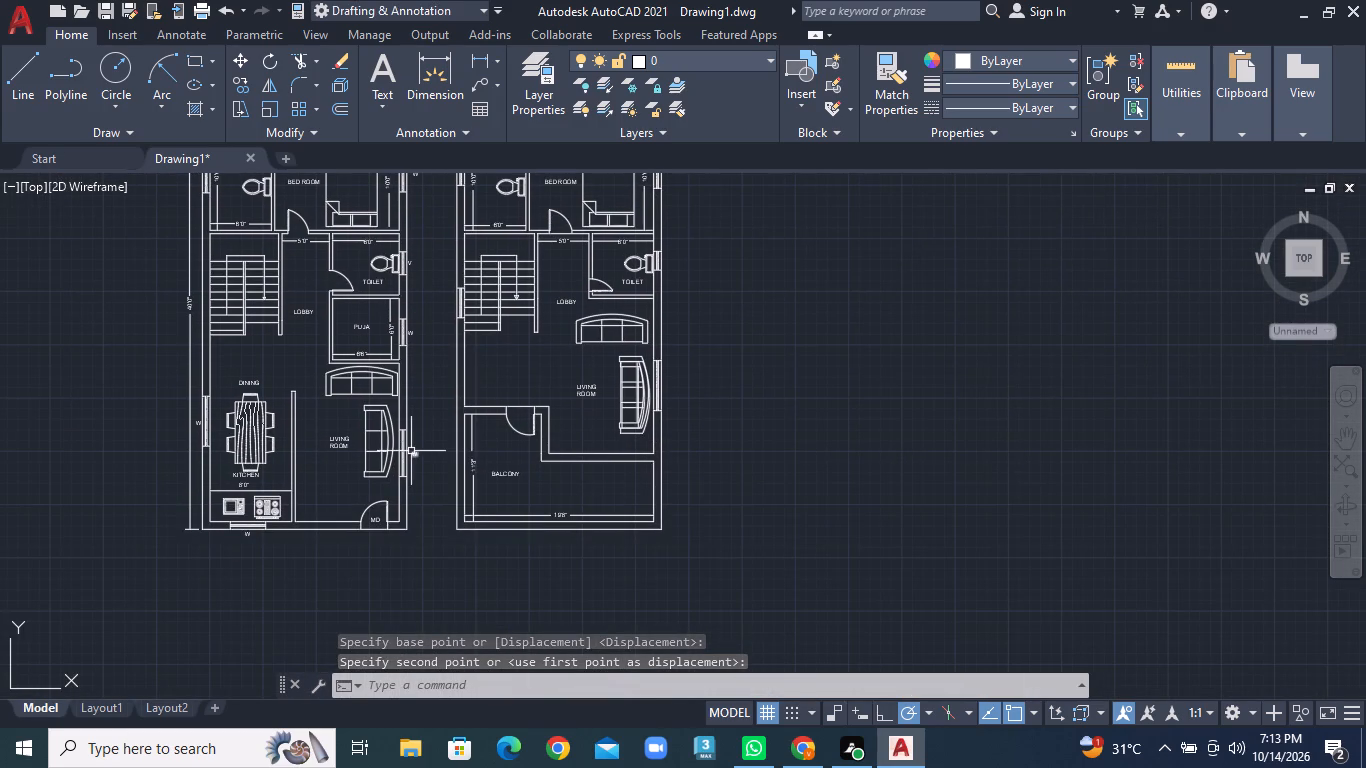
pyautogui.scroll(2, 395, 457)
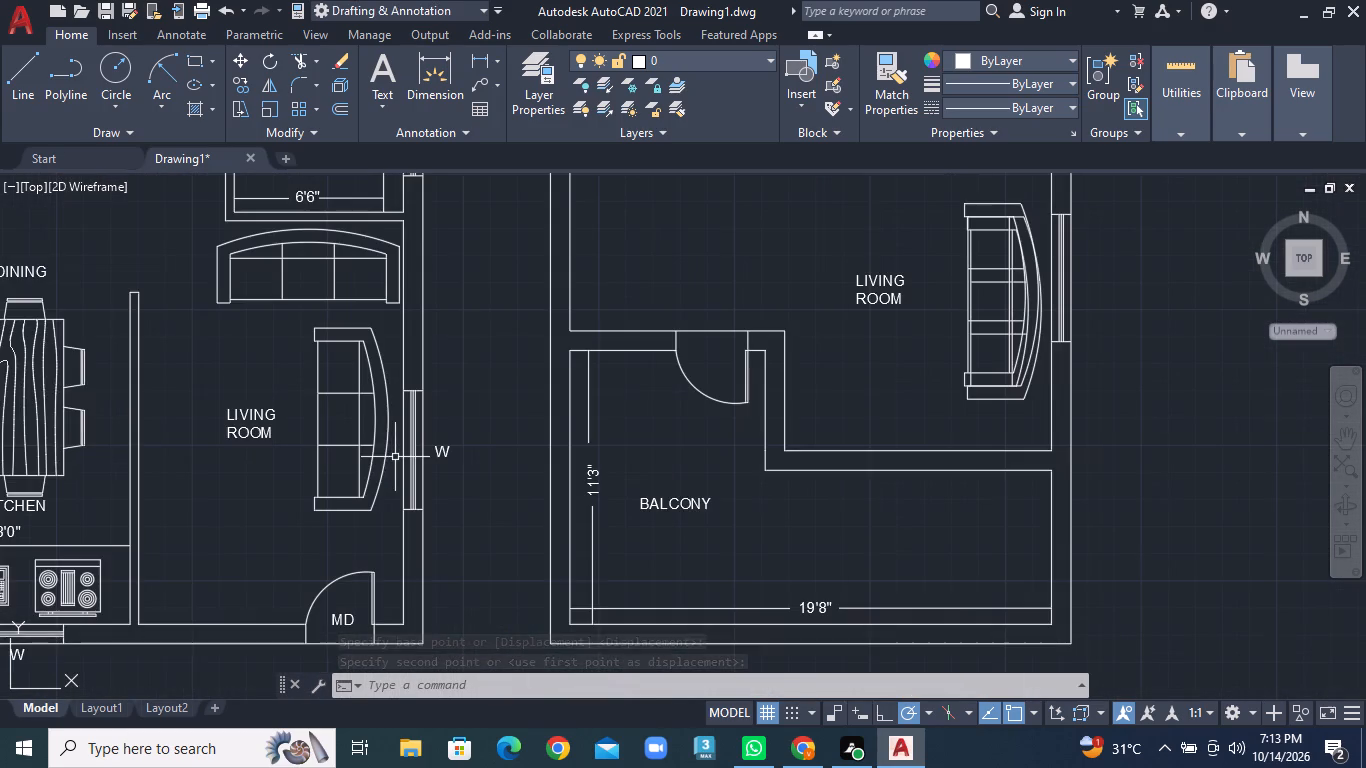
pyautogui.scroll(-2, 449, 461)
pyautogui.moveTo(884, 523); pyautogui.dragTo(733, 522, button='middle')
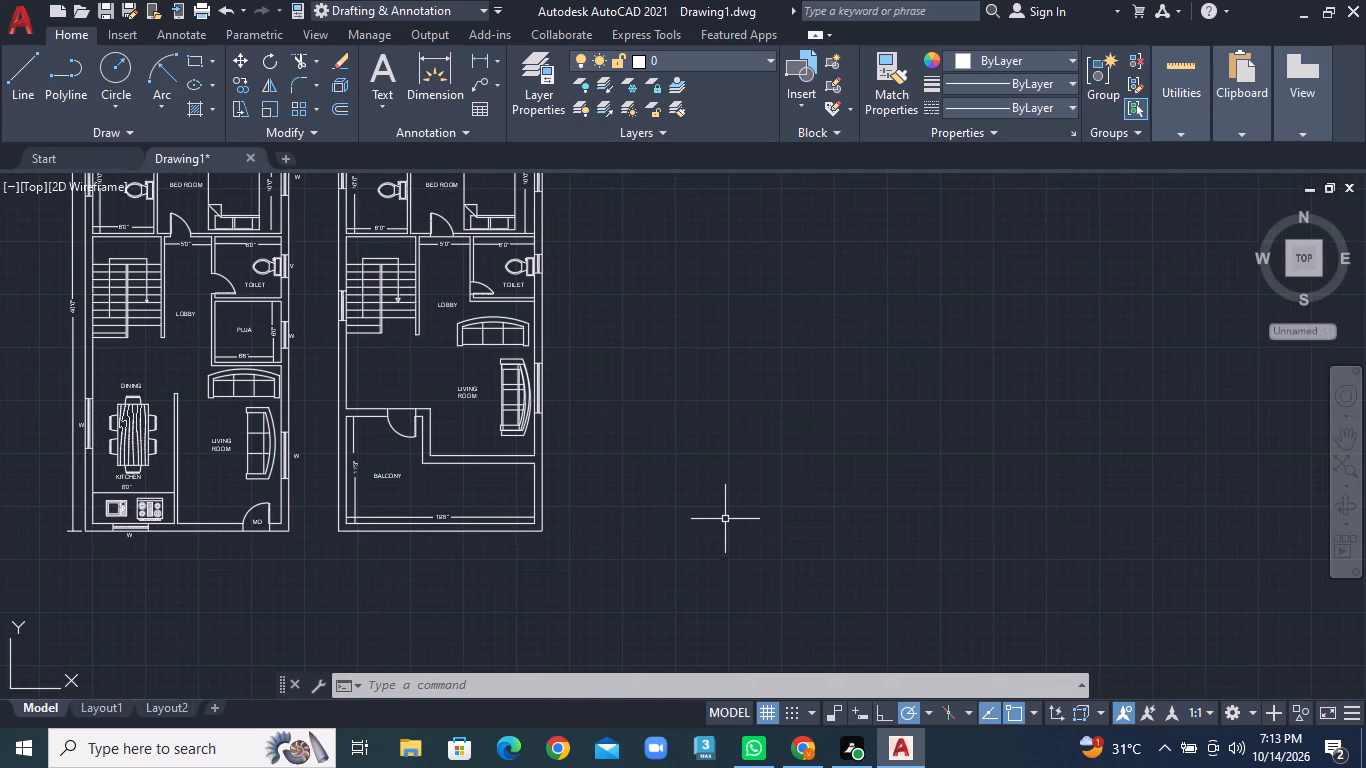
pyautogui.moveTo(544, 387); pyautogui.dragTo(544, 423, button='middle')
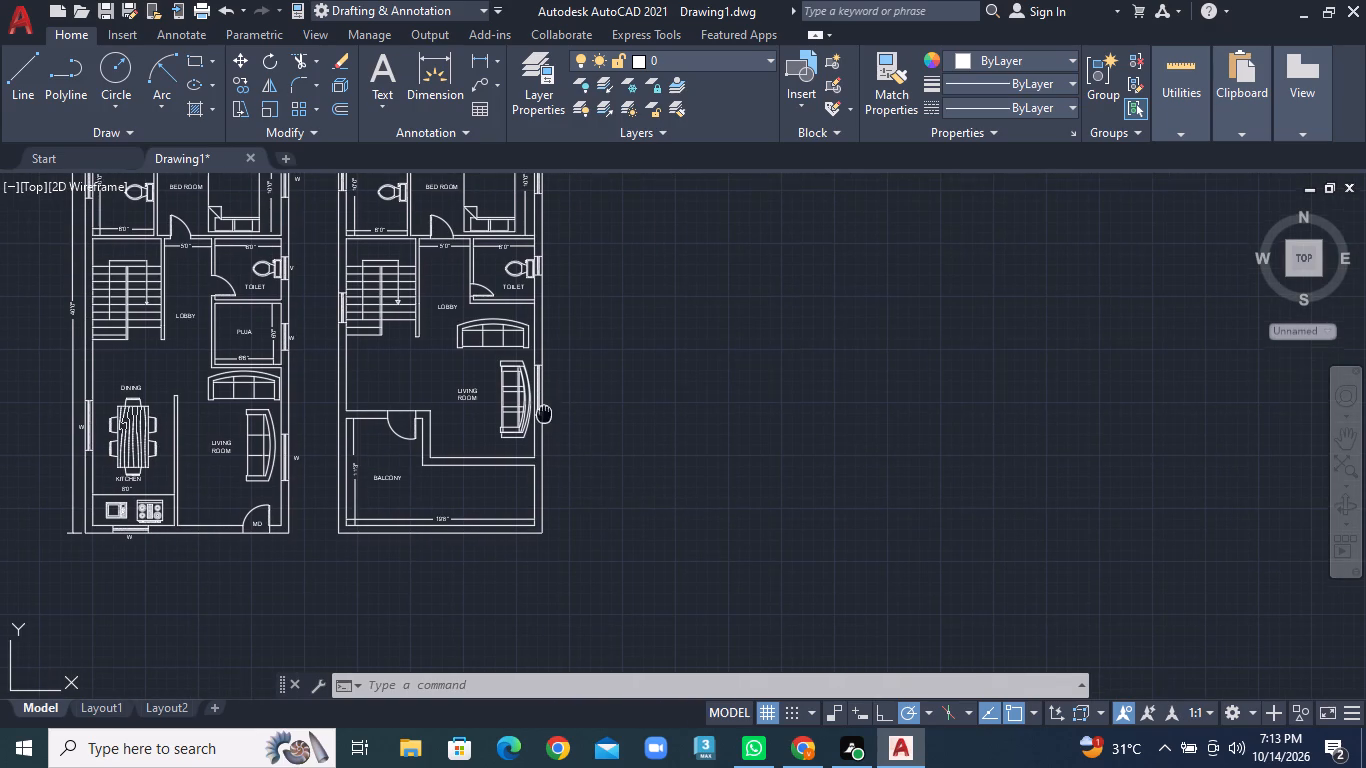
pyautogui.moveTo(544, 423); pyautogui.dragTo(531, 518, button='middle')
pyautogui.scroll(2, 469, 545)
pyautogui.moveTo(471, 545); pyautogui.dragTo(493, 475, button='middle')
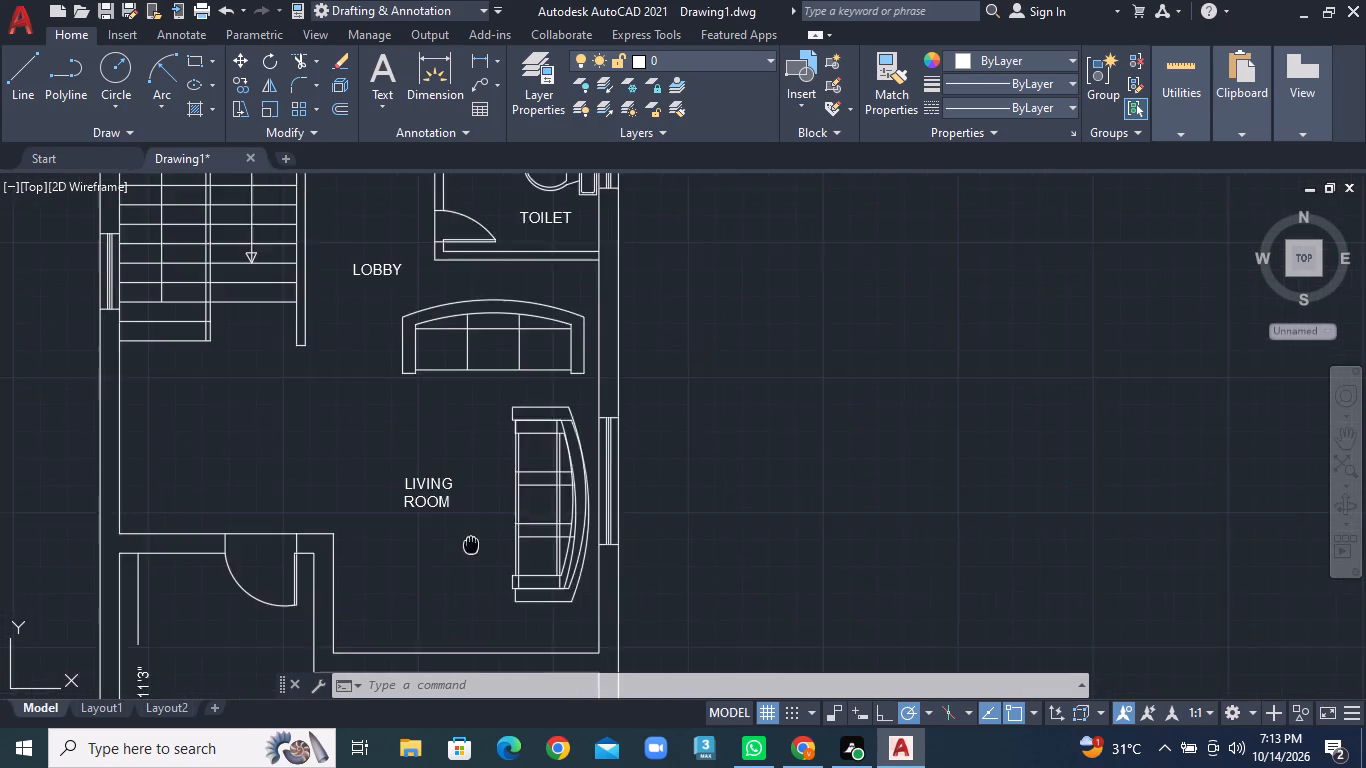
pyautogui.moveTo(493, 475); pyautogui.dragTo(618, 316, button='middle')
pyautogui.click(18, 92)
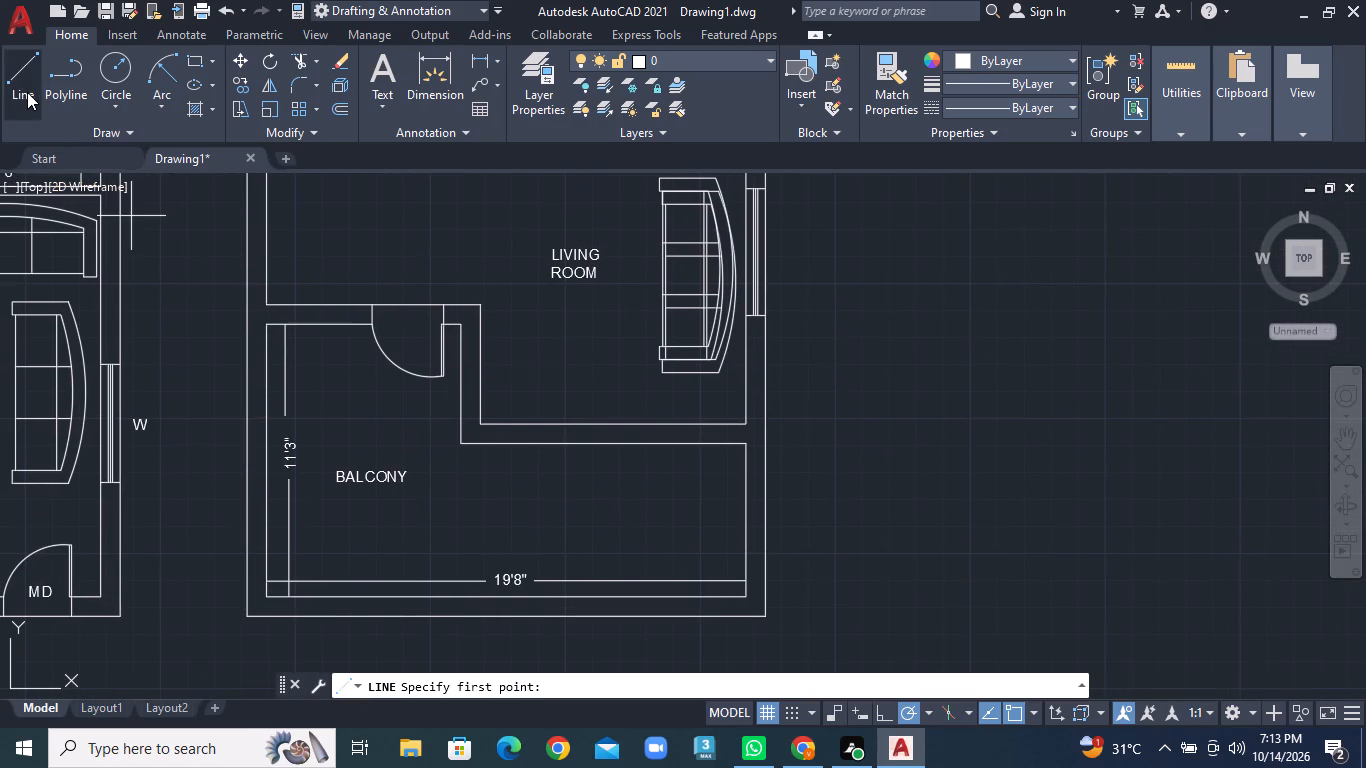
pyautogui.click(264, 327)
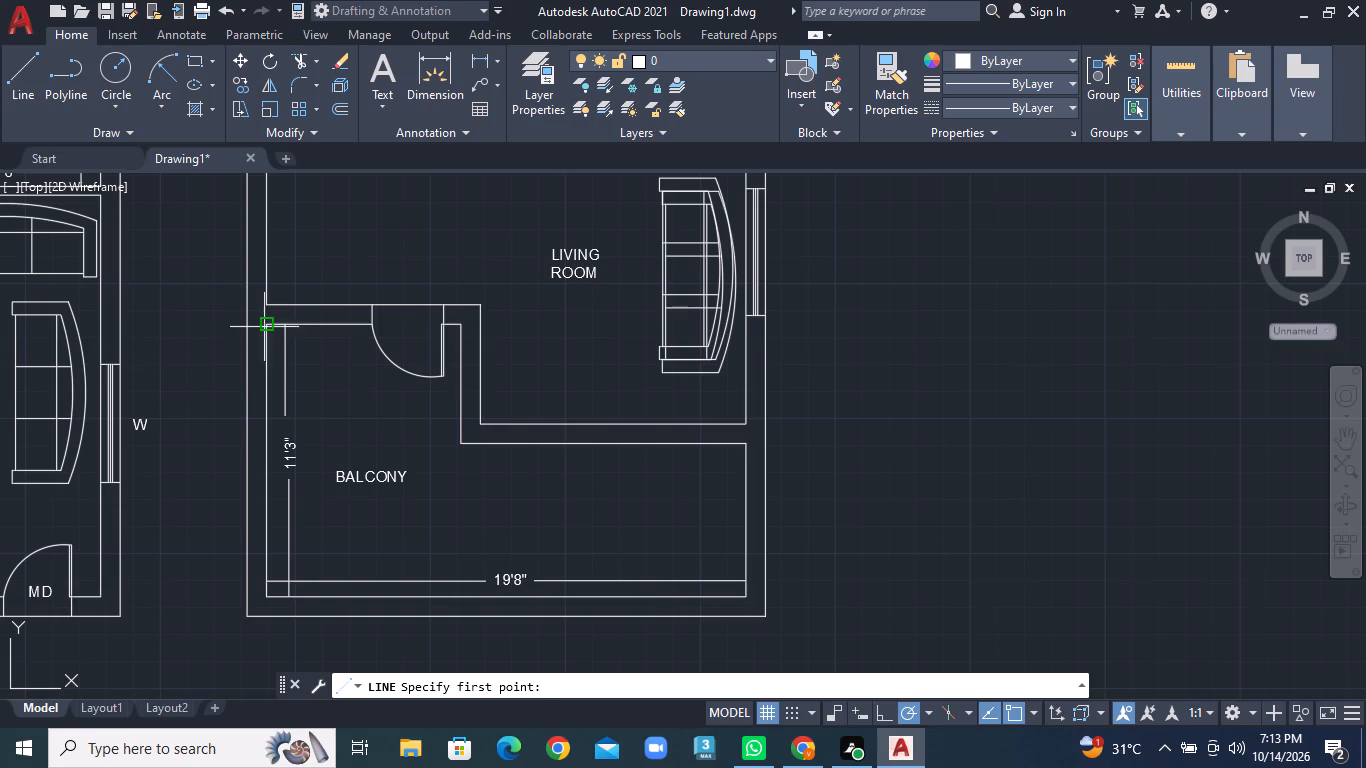
pyautogui.click(246, 327)
pyautogui.rightClick(246, 327)
pyautogui.click(265, 339)
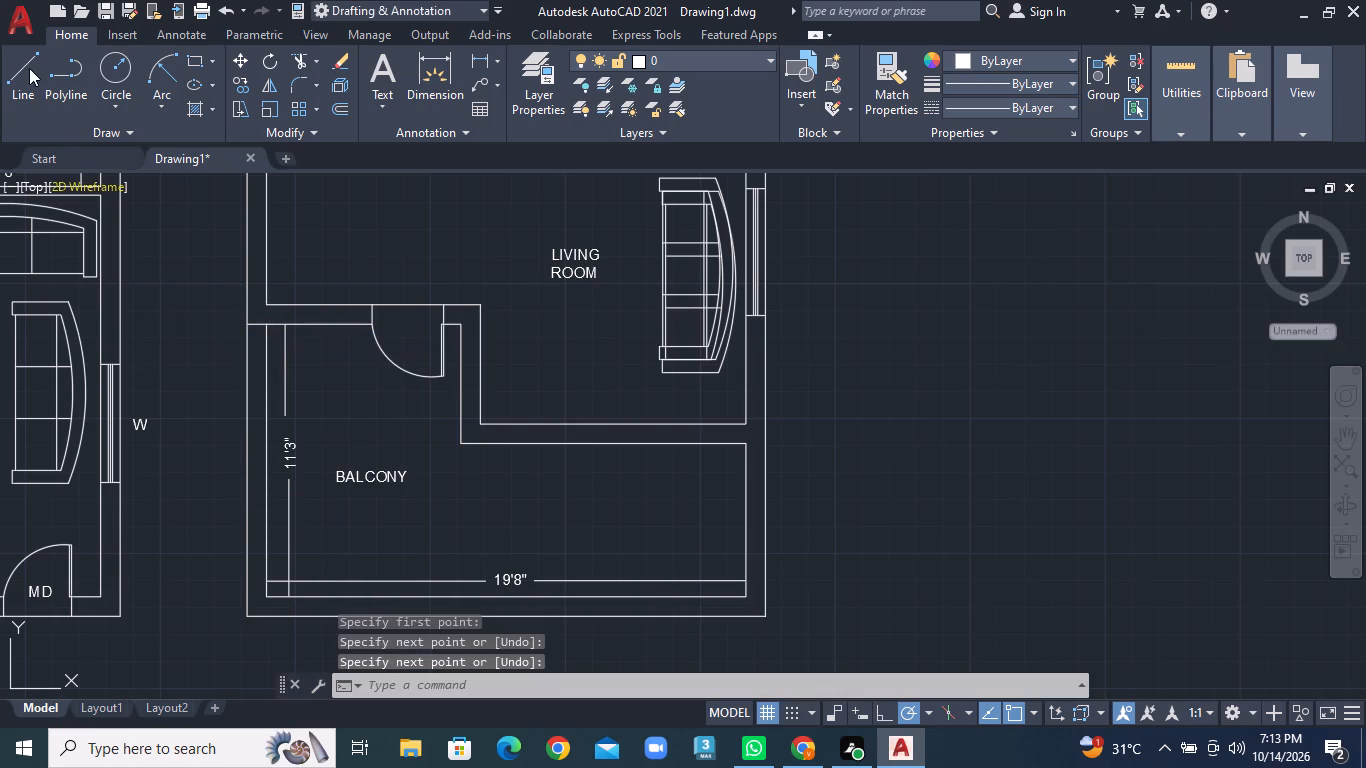
# Draw a short vertical line across the bottom outer wall, from the balcony's lower-right inner corner to the outer face.
pyautogui.click(29, 64)
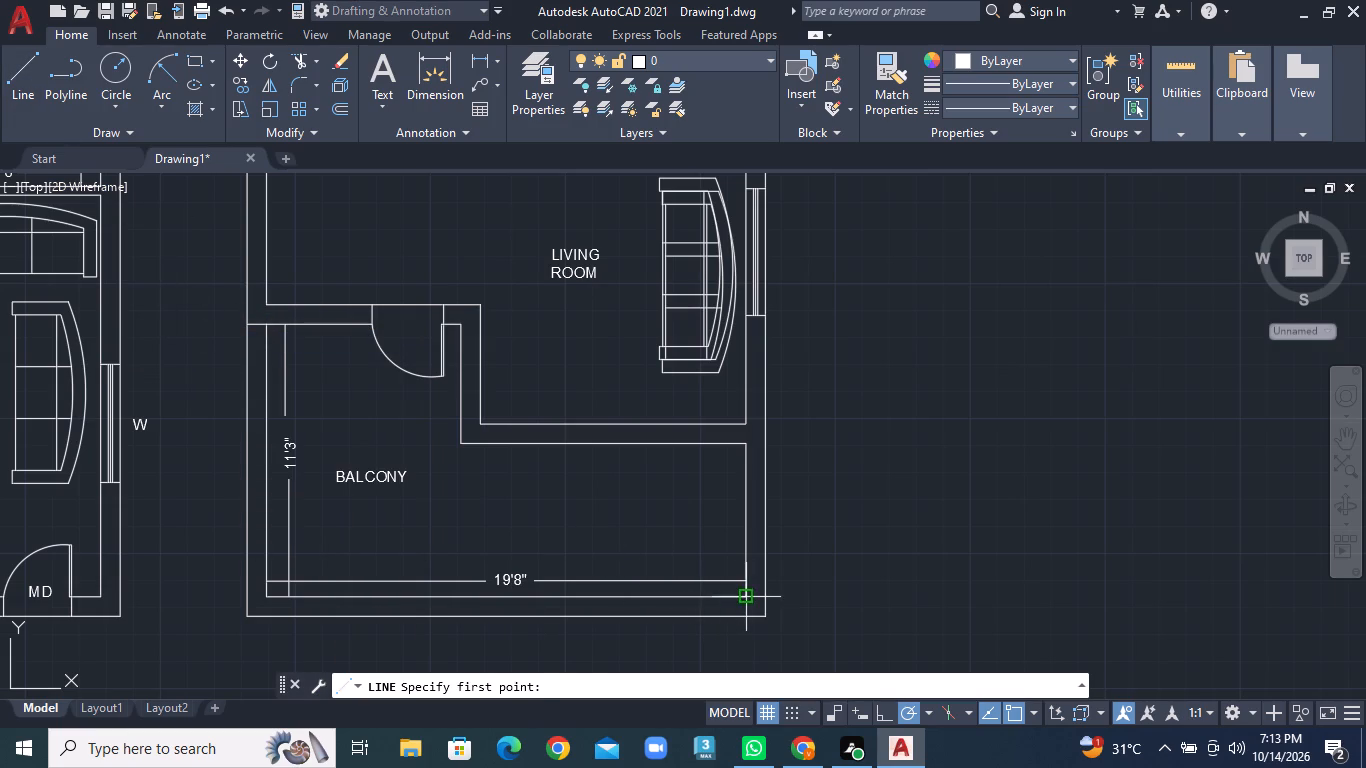
pyautogui.click(751, 596)
pyautogui.click(752, 618)
pyautogui.rightClick(752, 618)
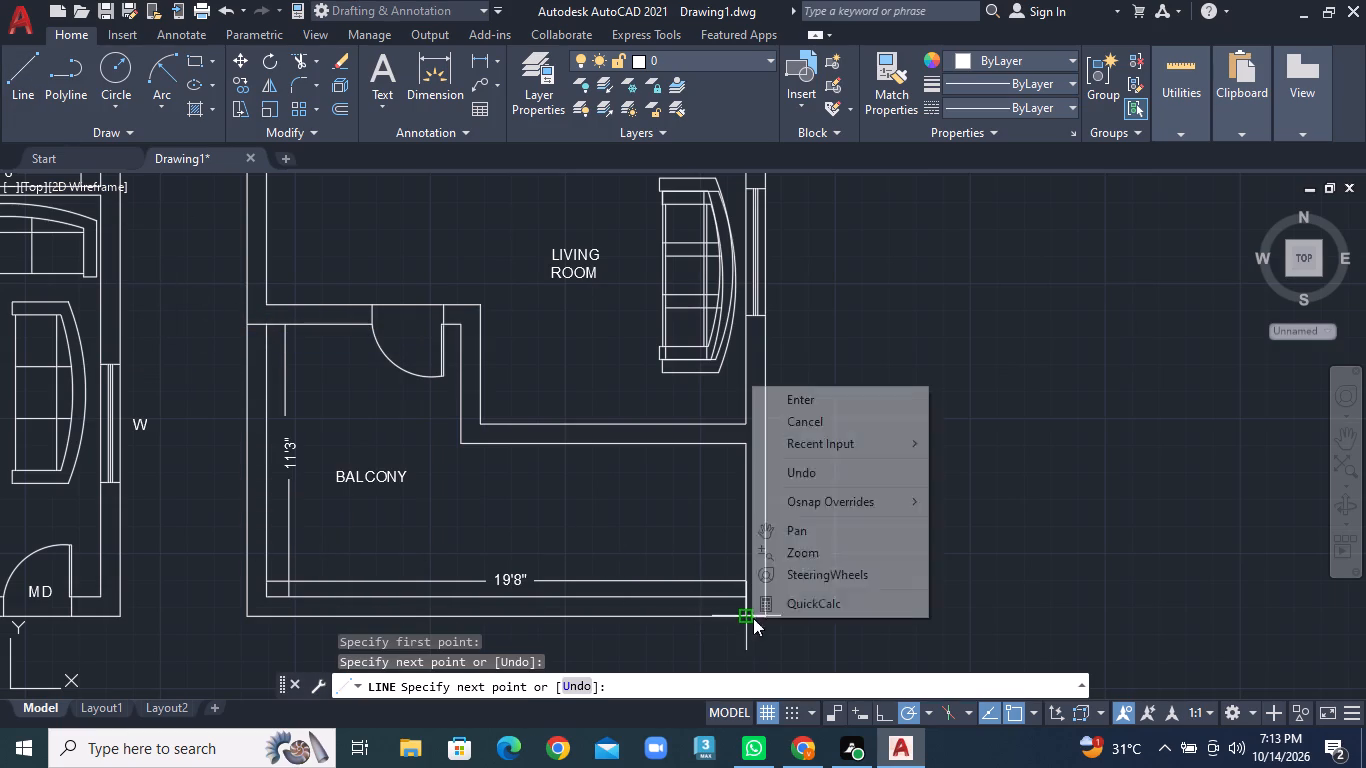
pyautogui.click(814, 403)
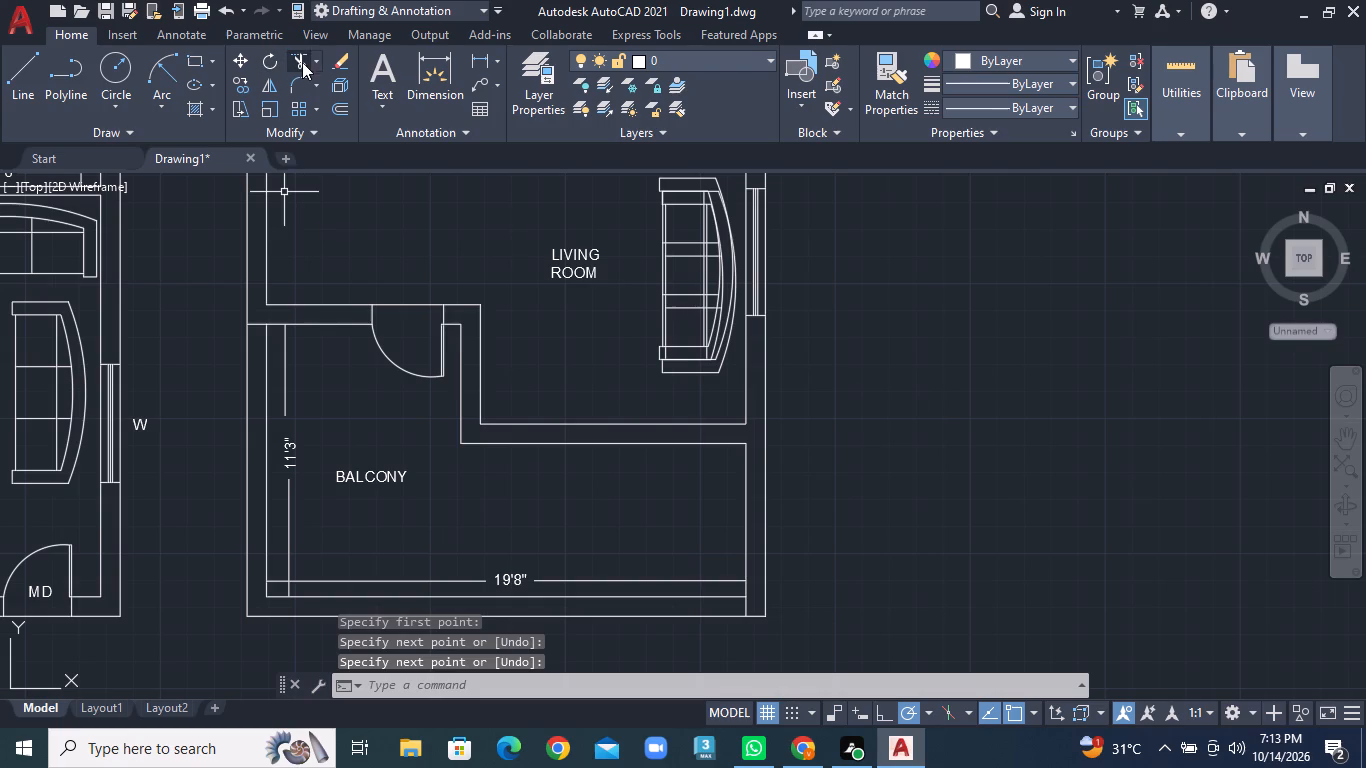
# Trim away the inner wall lines along the balcony's left side and bottom side.
pyautogui.click(311, 58)
pyautogui.click(321, 81)
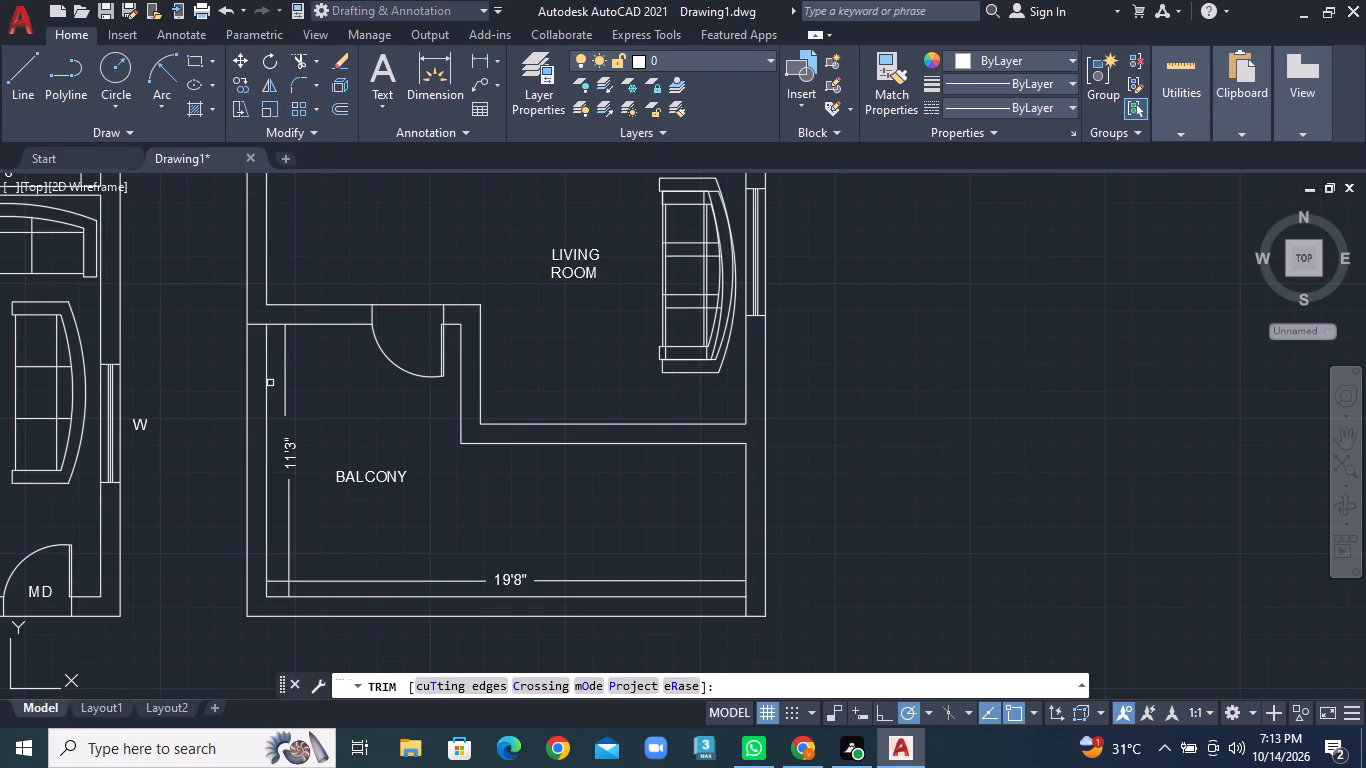
pyautogui.click(269, 383)
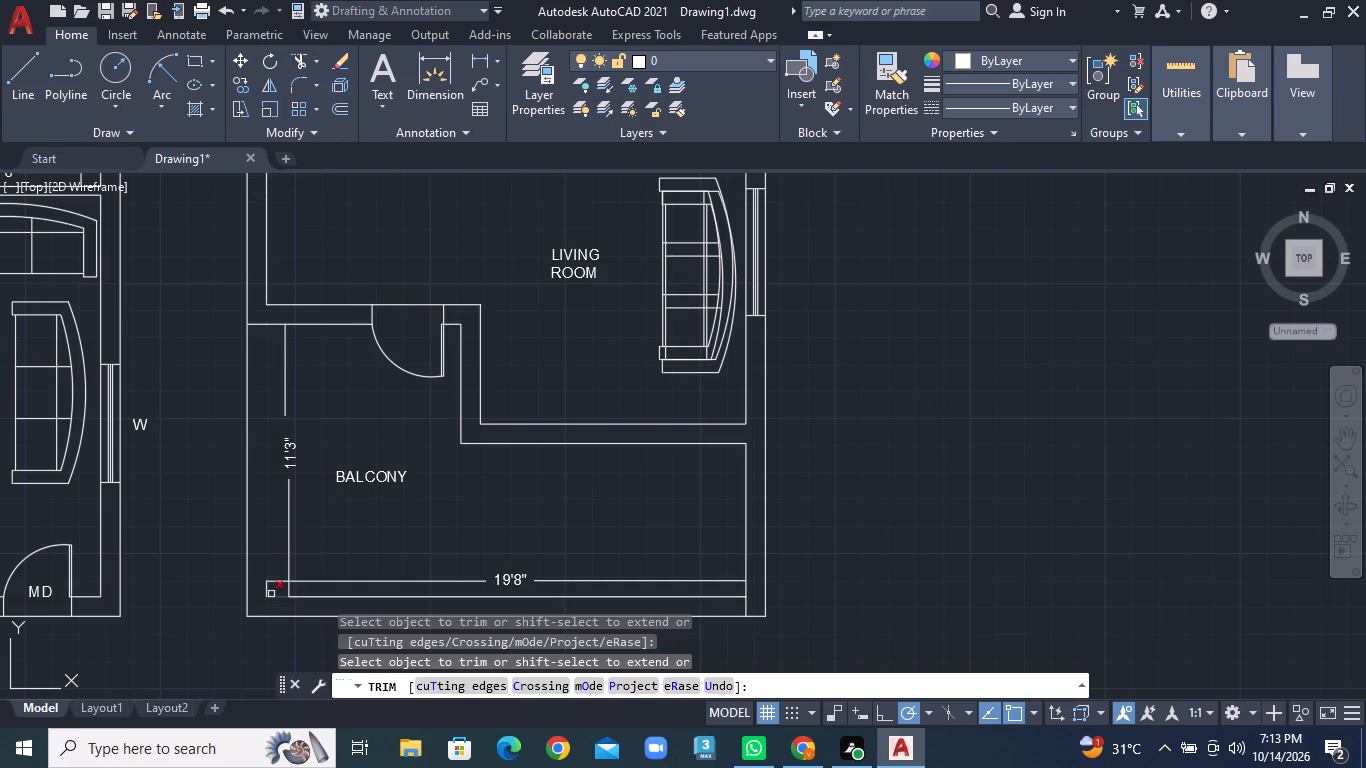
pyautogui.click(270, 591)
pyautogui.click(264, 591)
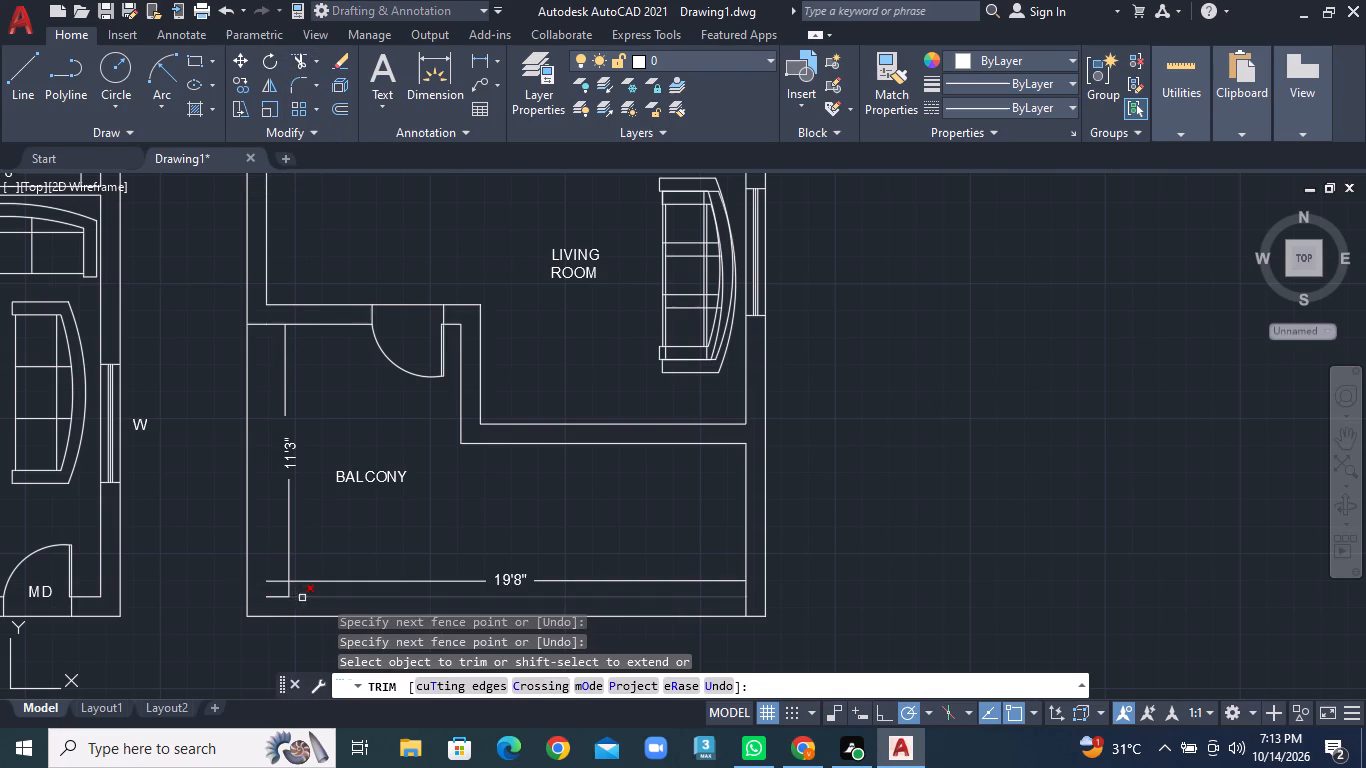
pyautogui.click(302, 598)
pyautogui.click(271, 598)
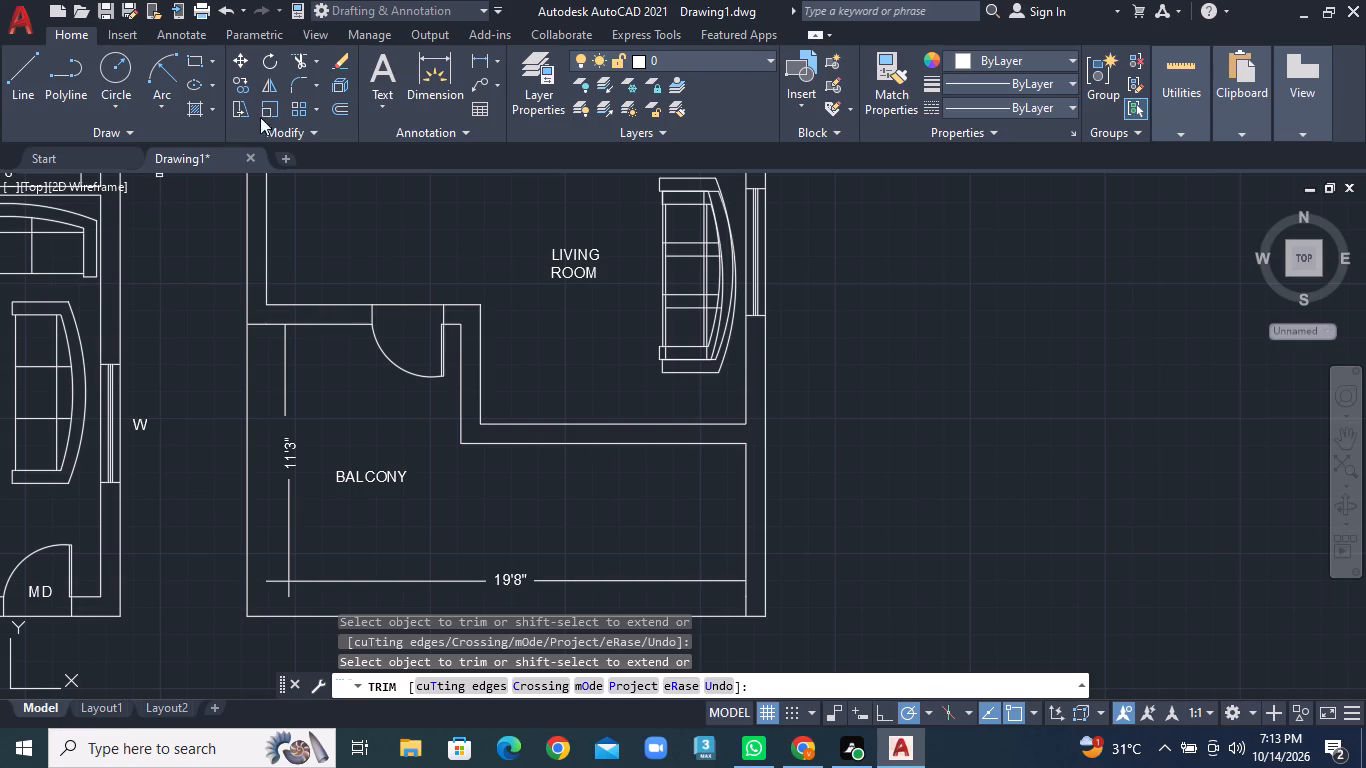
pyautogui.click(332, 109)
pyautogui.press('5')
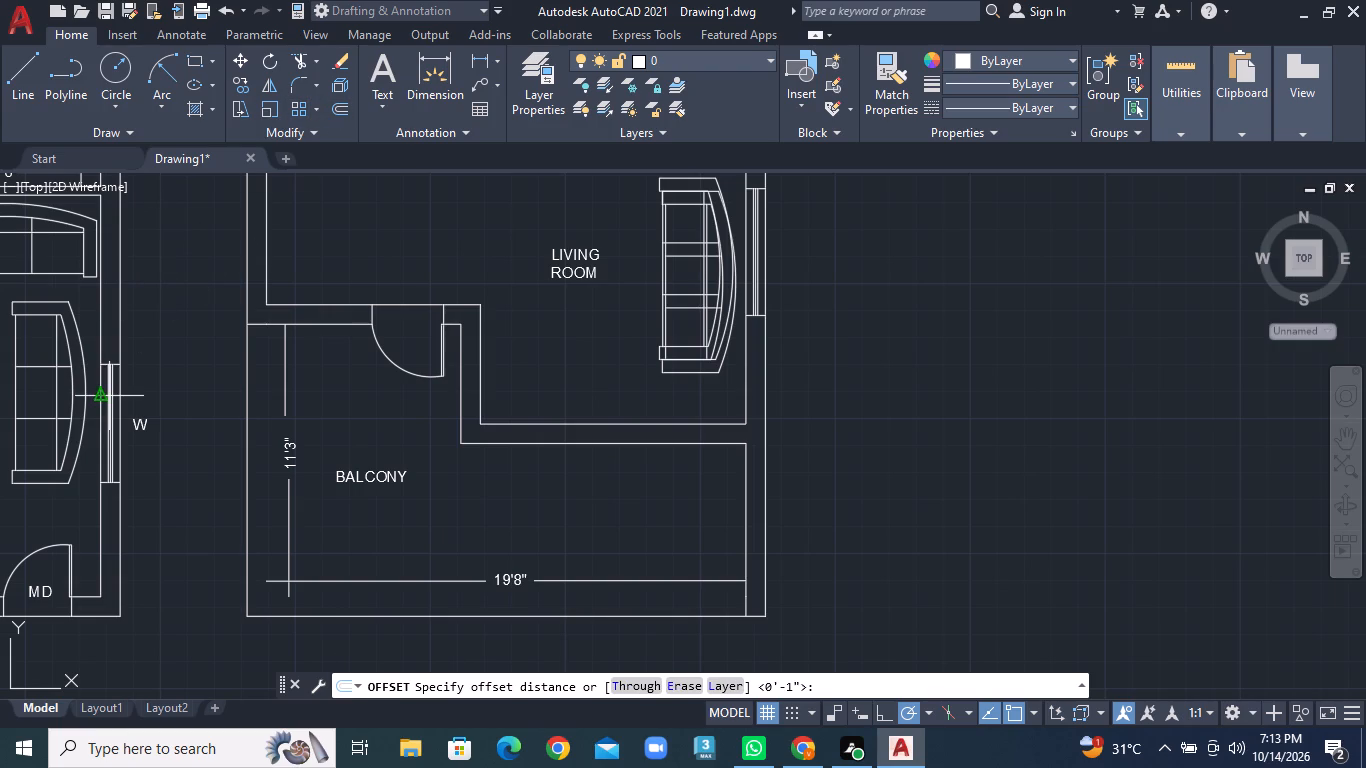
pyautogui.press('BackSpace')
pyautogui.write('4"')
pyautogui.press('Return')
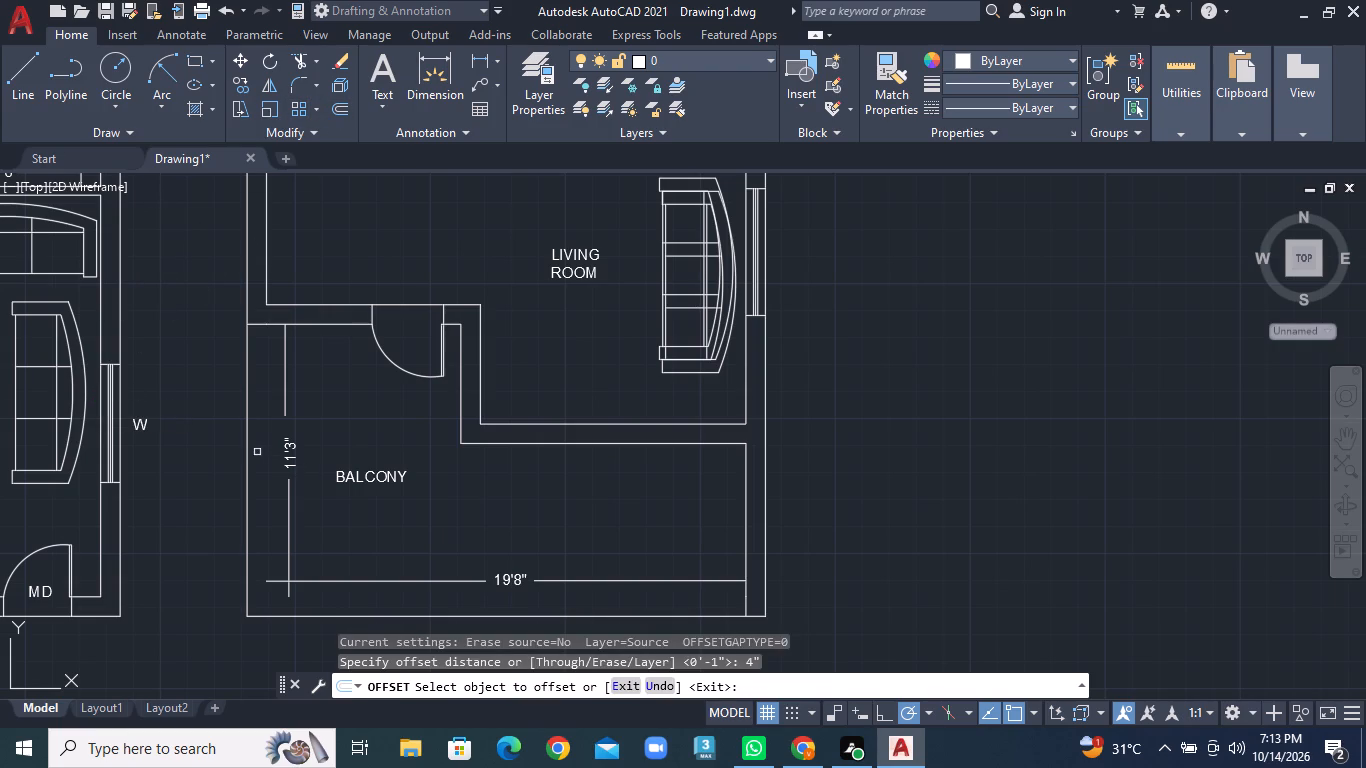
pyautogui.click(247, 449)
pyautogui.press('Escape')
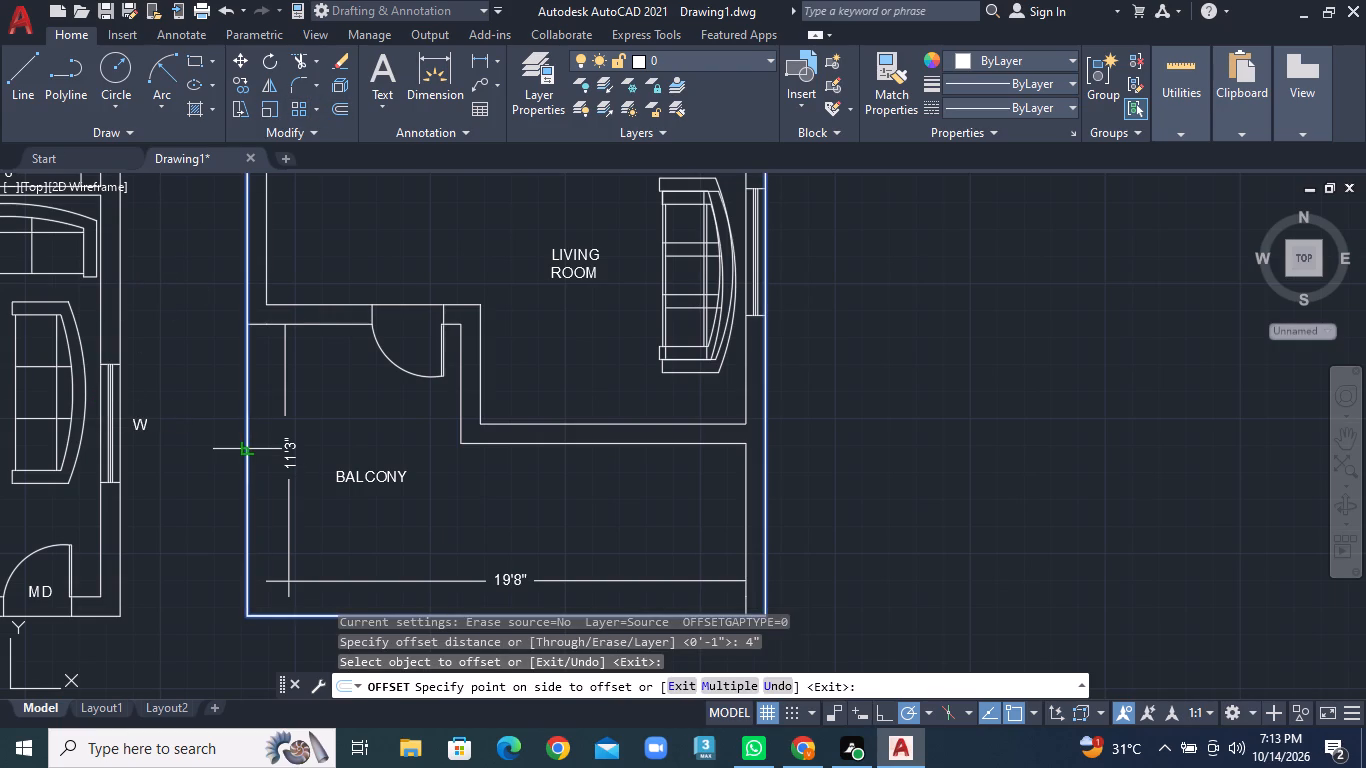
# Explode the second plan's outer wall outline into separate lines.
pyautogui.press('x')
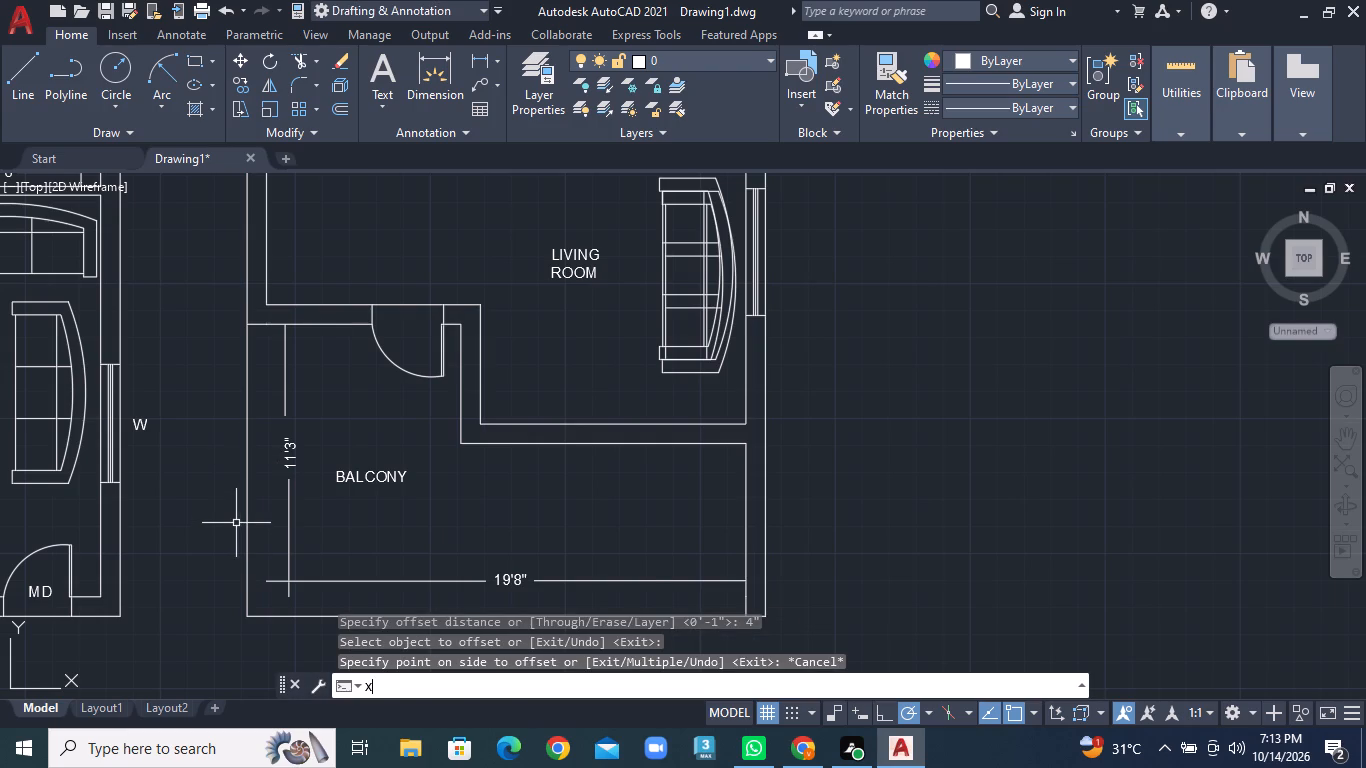
pyautogui.press('Return')
pyautogui.click(248, 507)
pyautogui.press('Return')
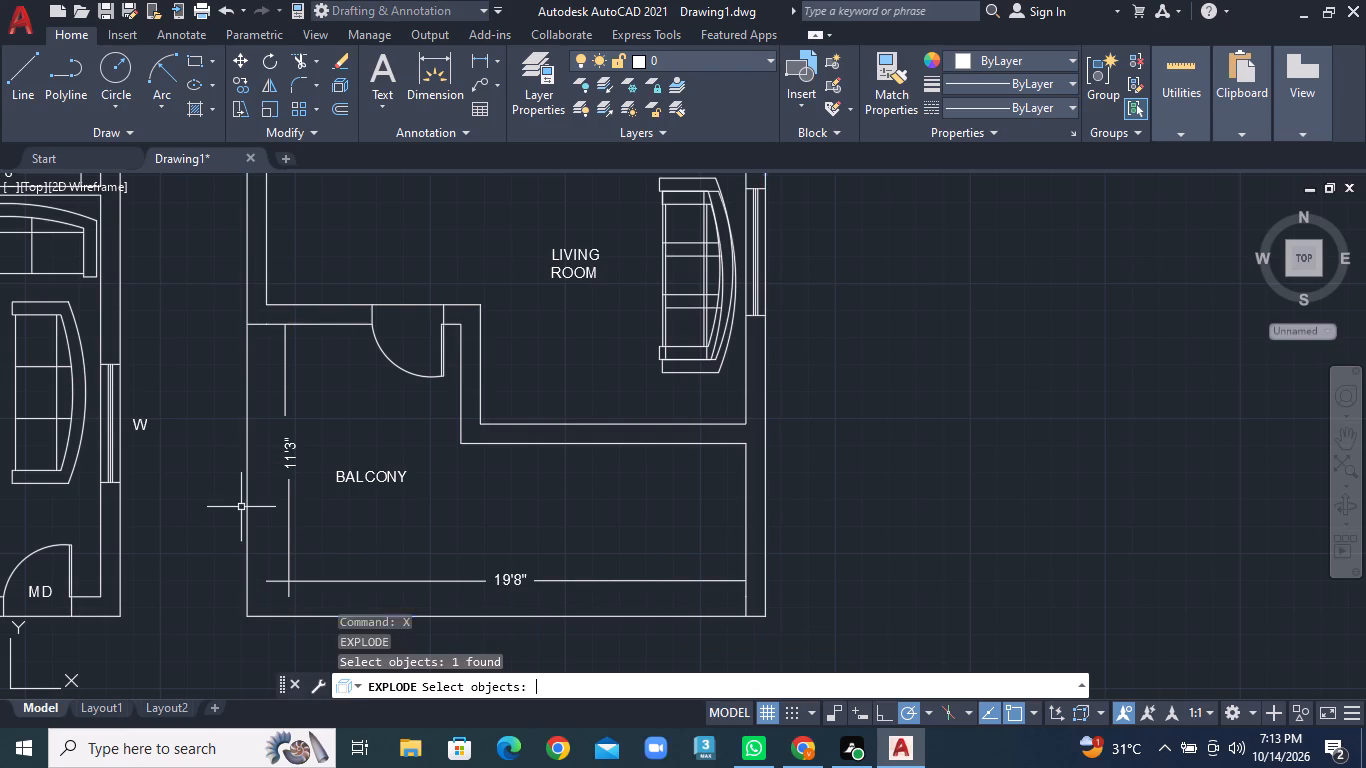
# Offset the second plan's left and bottom outer wall lines 4" inward for a thinner balcony wall.
pyautogui.click(342, 111)
pyautogui.press('4')
pyautogui.hotkey('shift', '"')
pyautogui.press('Return')
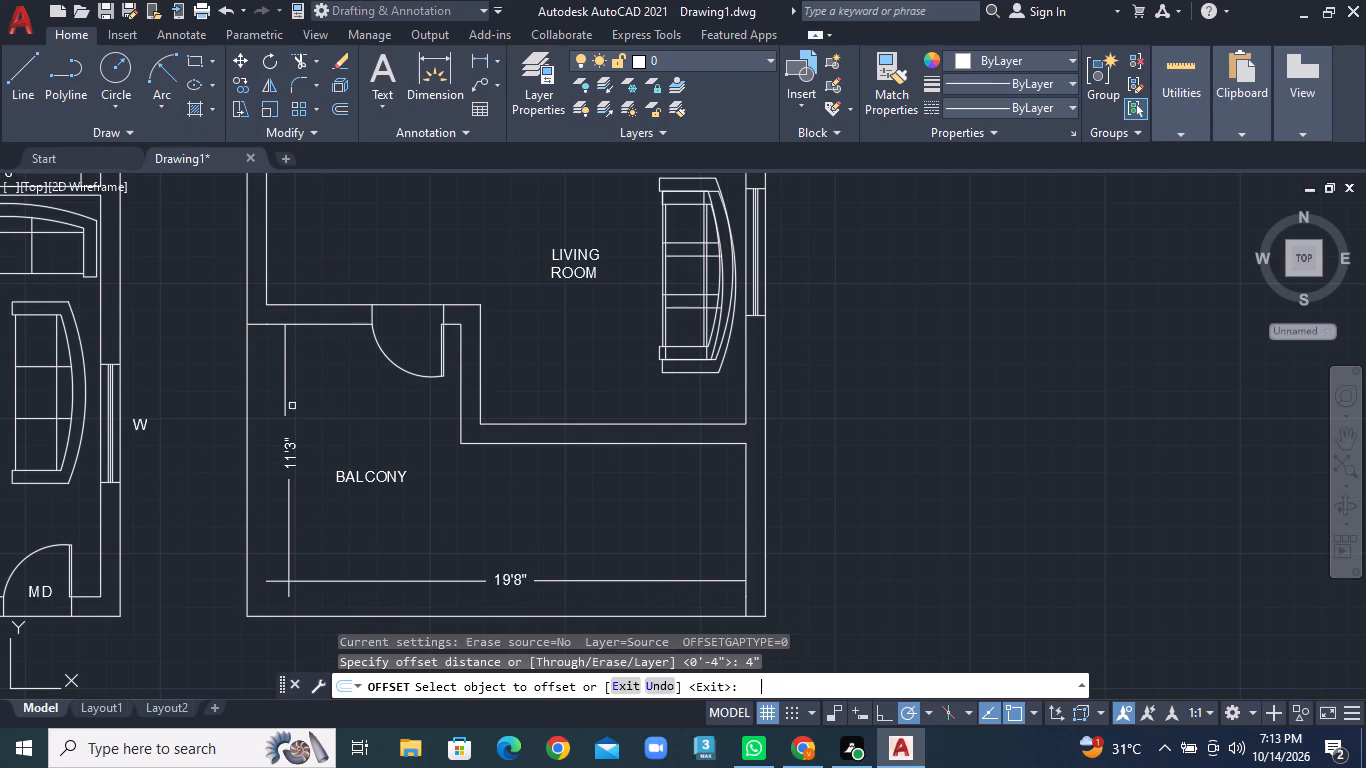
pyautogui.click(248, 441)
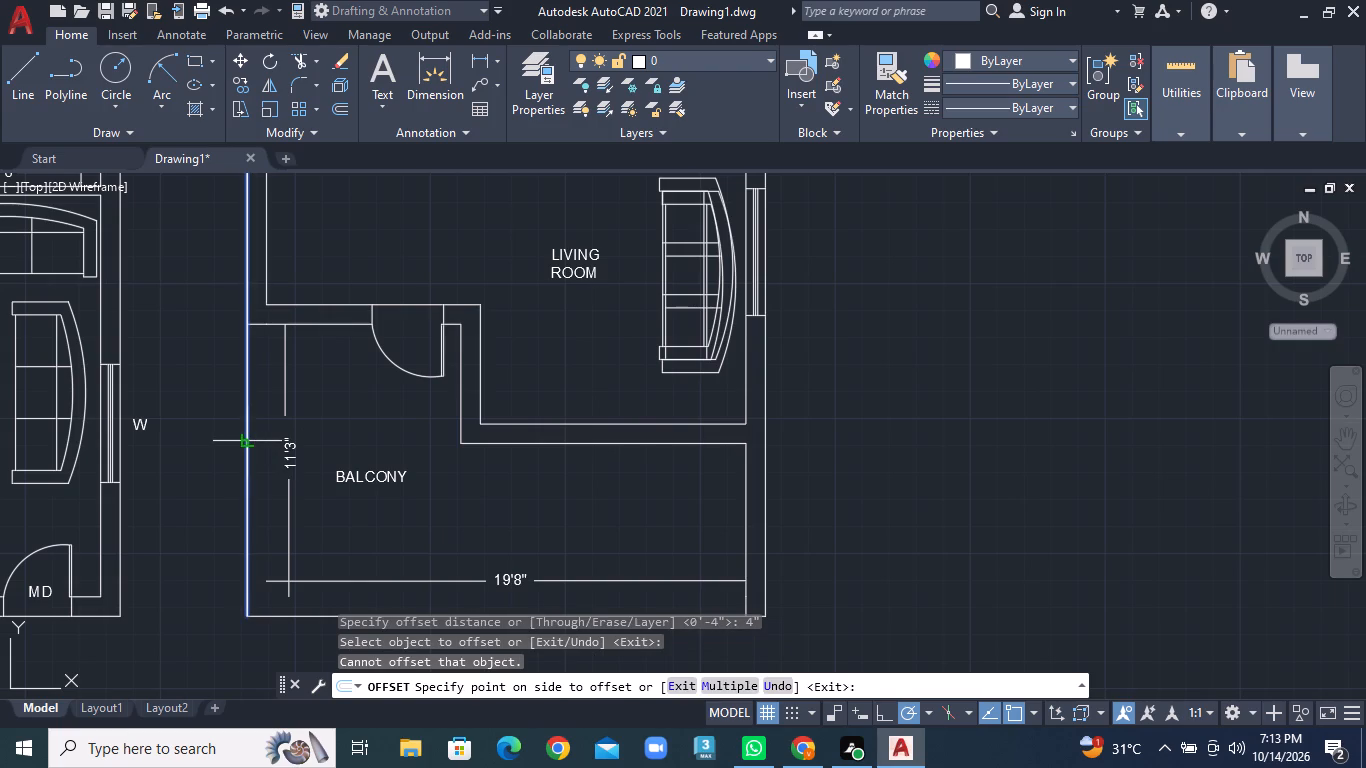
pyautogui.click(259, 442)
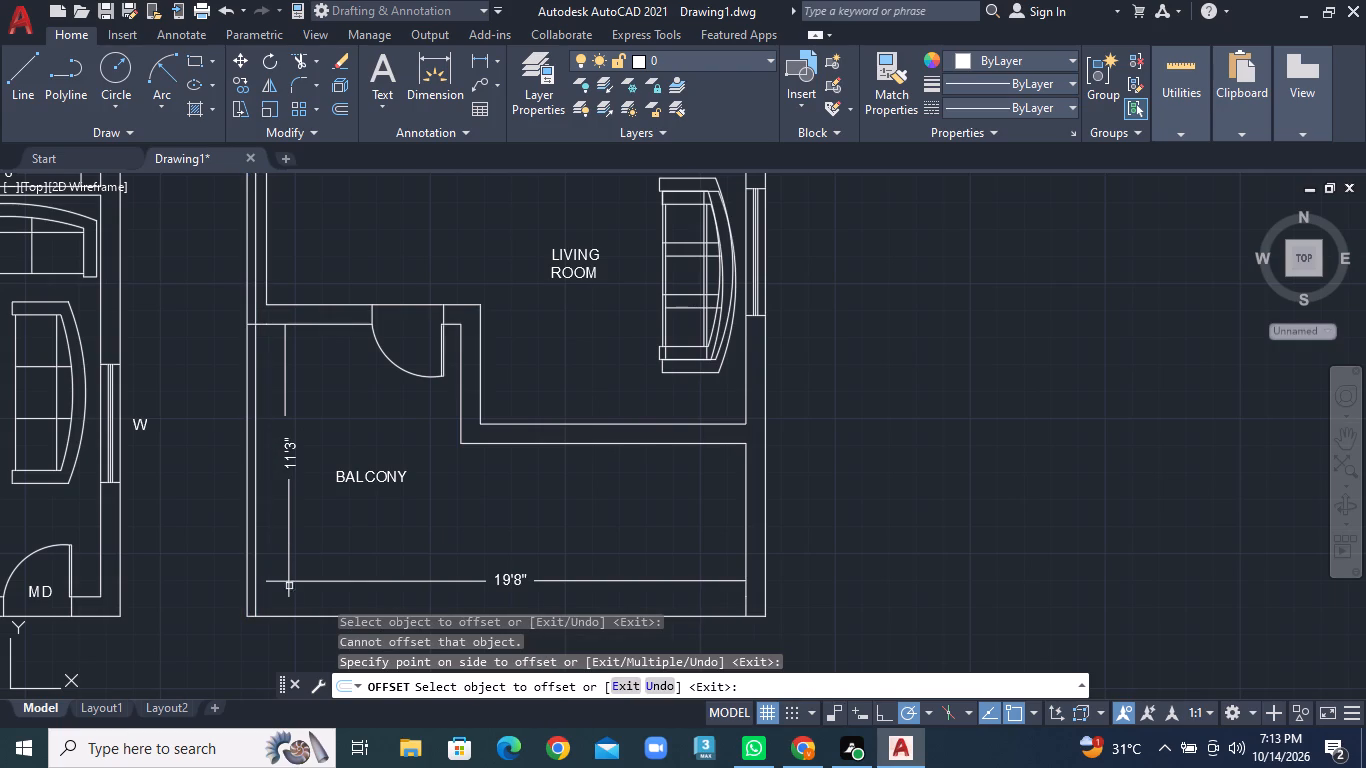
pyautogui.click(289, 616)
pyautogui.click(289, 601)
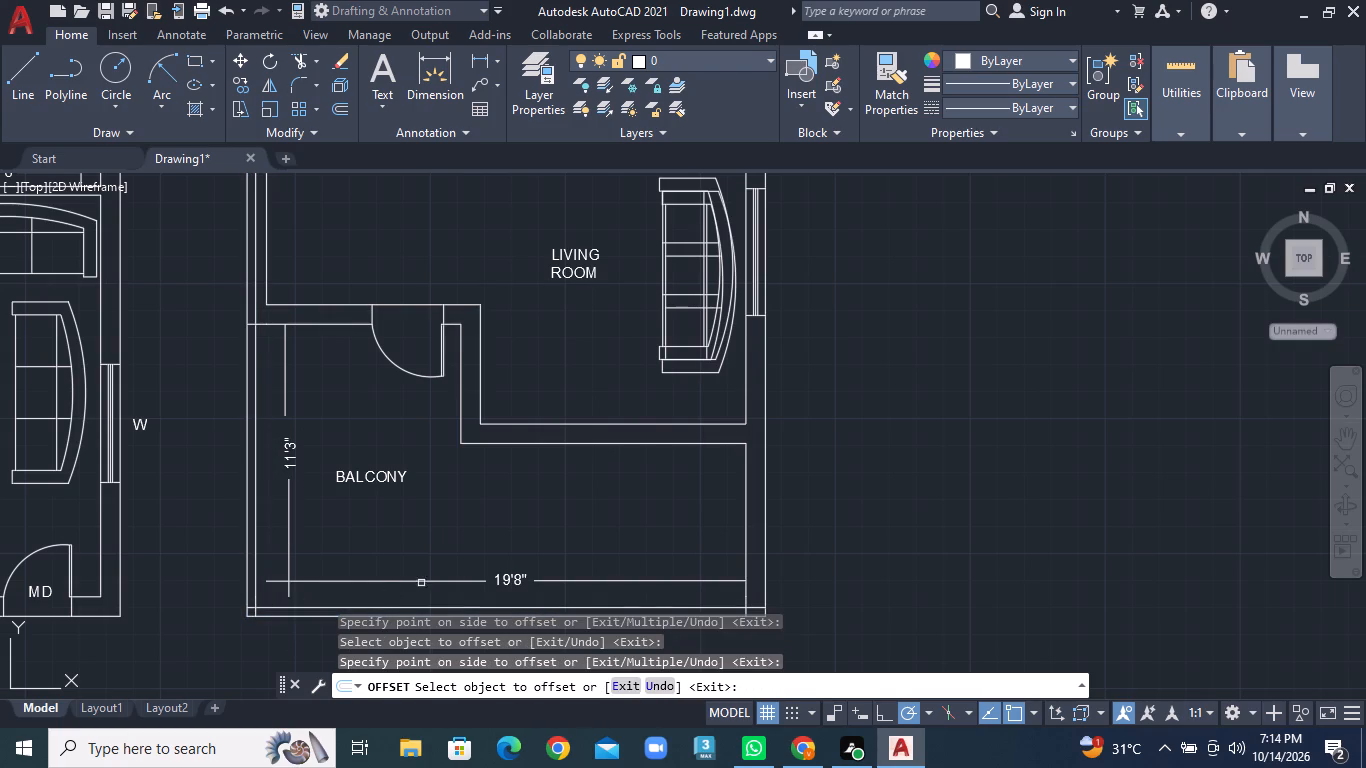
# Trim the offset left line above the balcony's top wall.
pyautogui.scroll(-1, 485, 578)
pyautogui.moveTo(522, 559); pyautogui.dragTo(685, 480, button='middle')
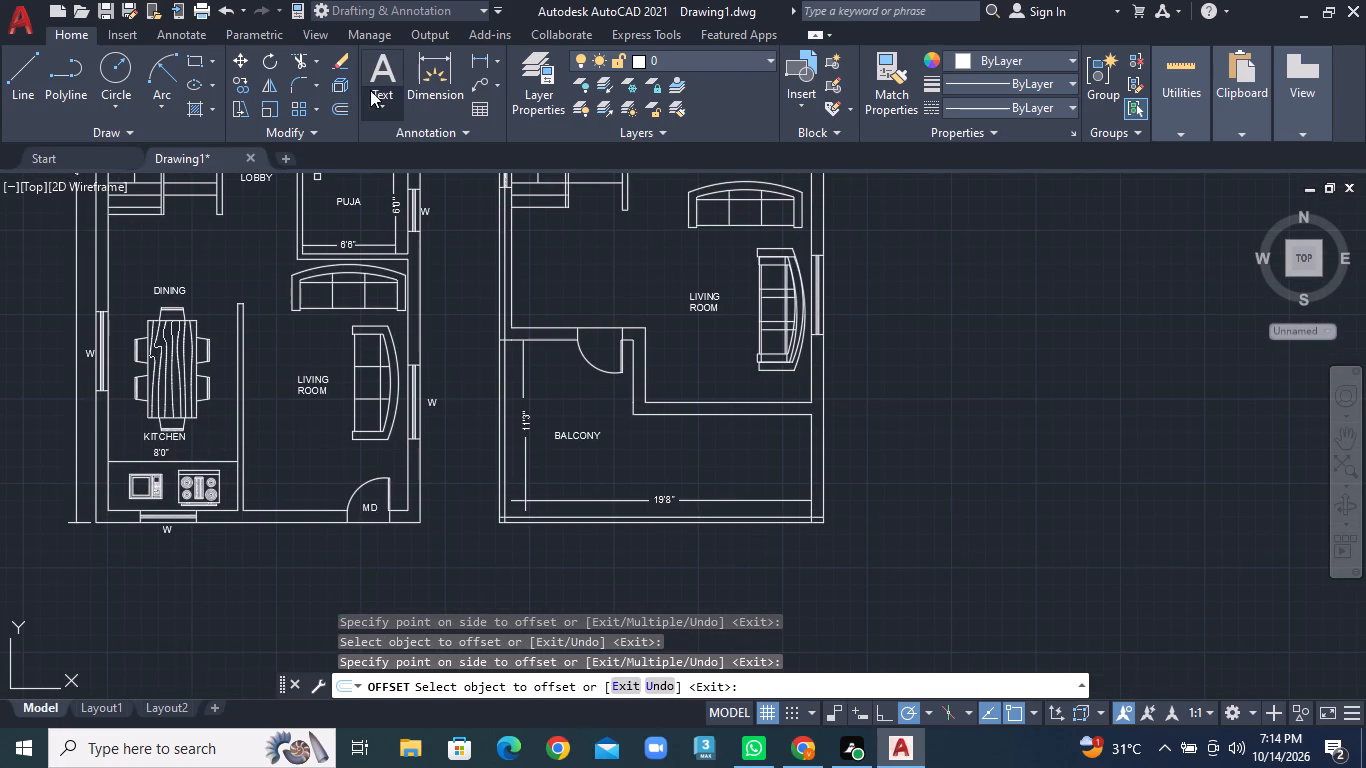
pyautogui.click(313, 59)
pyautogui.click(323, 86)
pyautogui.scroll(1, 447, 280)
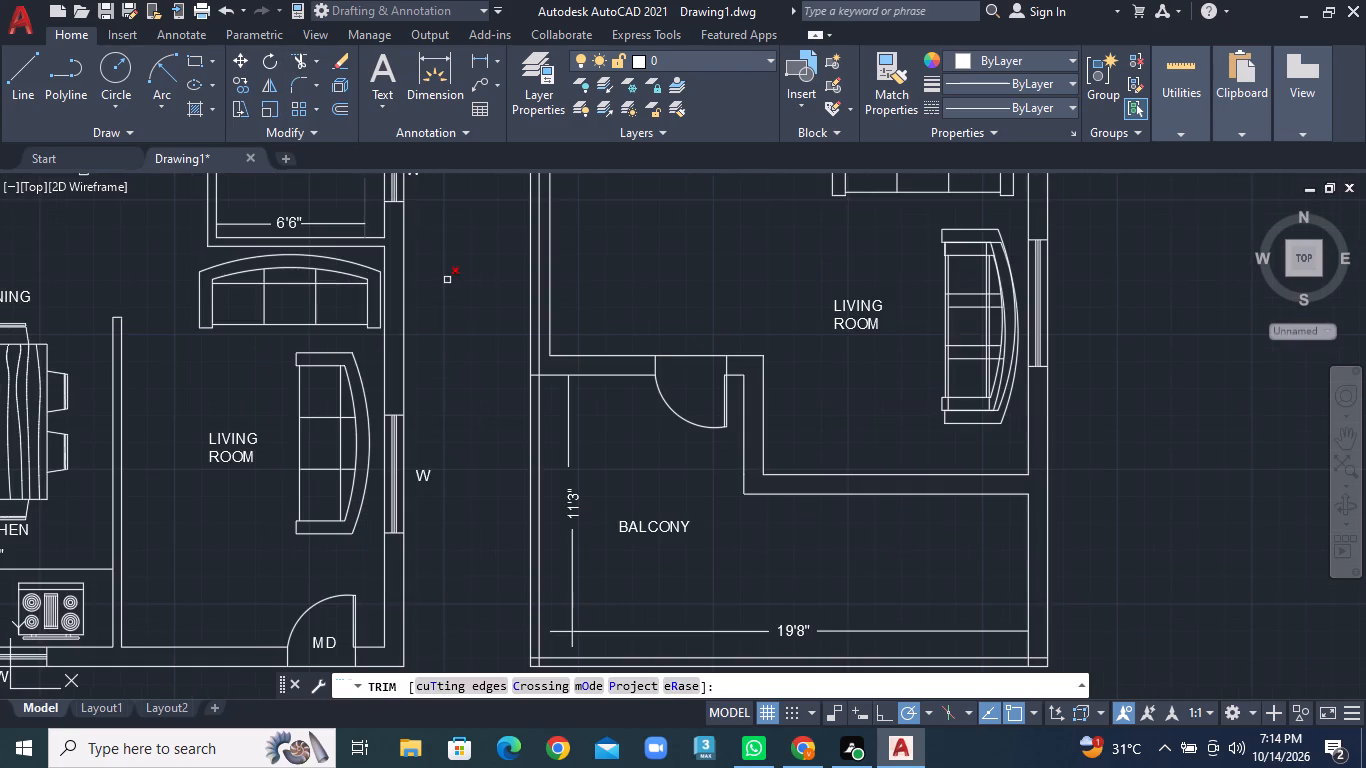
pyautogui.click(537, 339)
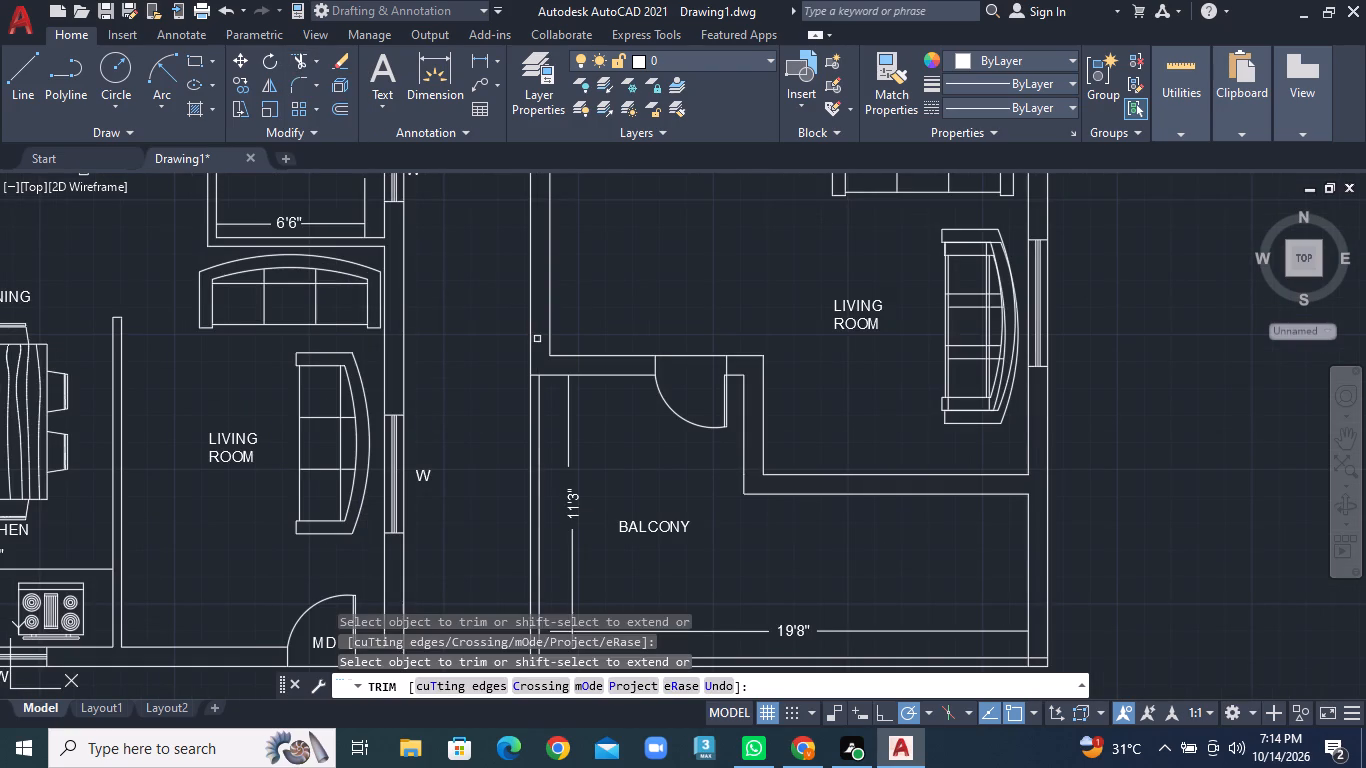
# Trim the overlapping ends of the two offset lines at the balcony's lower-left corner.
pyautogui.scroll(-1, 540, 337)
pyautogui.moveTo(545, 285); pyautogui.dragTo(518, 228, button='middle')
pyautogui.scroll(1, 571, 485)
pyautogui.scroll(4, 426, 472)
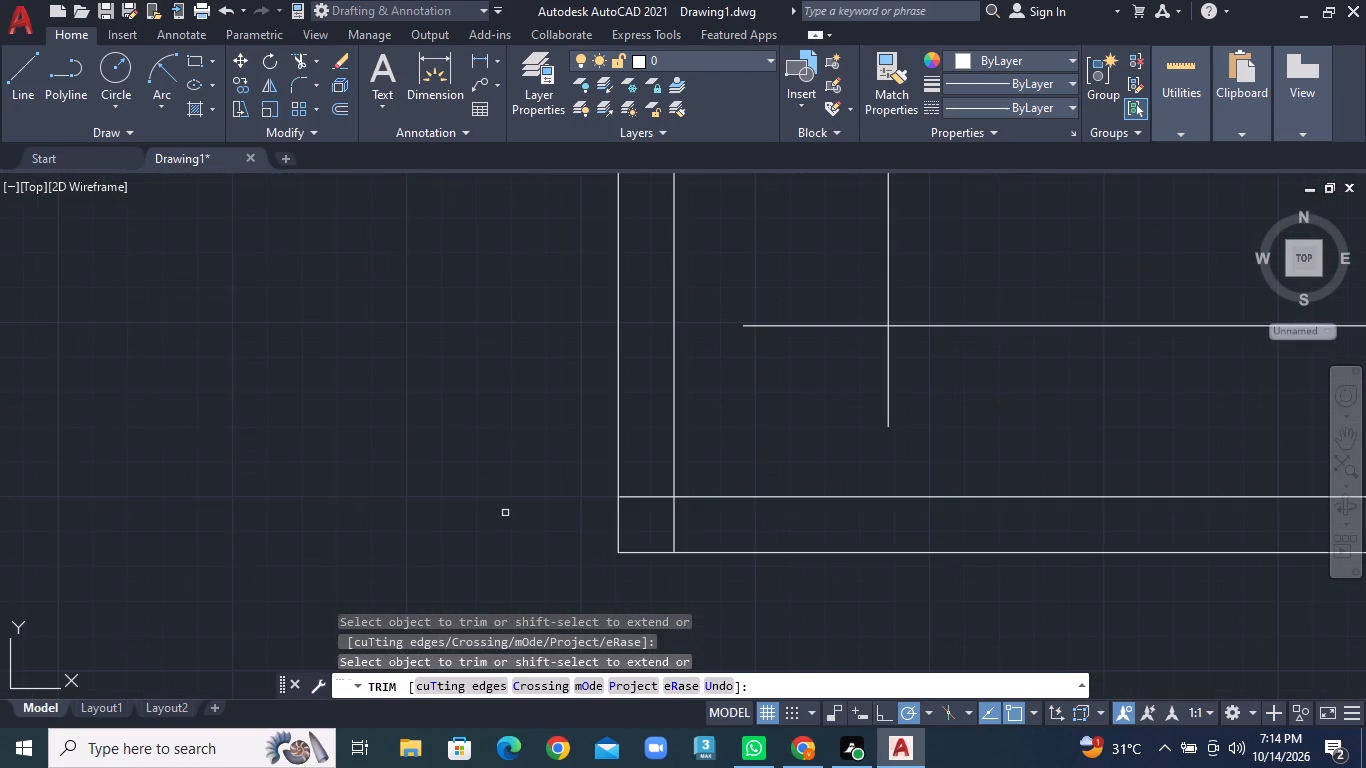
pyautogui.click(647, 515)
pyautogui.click(644, 456)
pyautogui.click(641, 510)
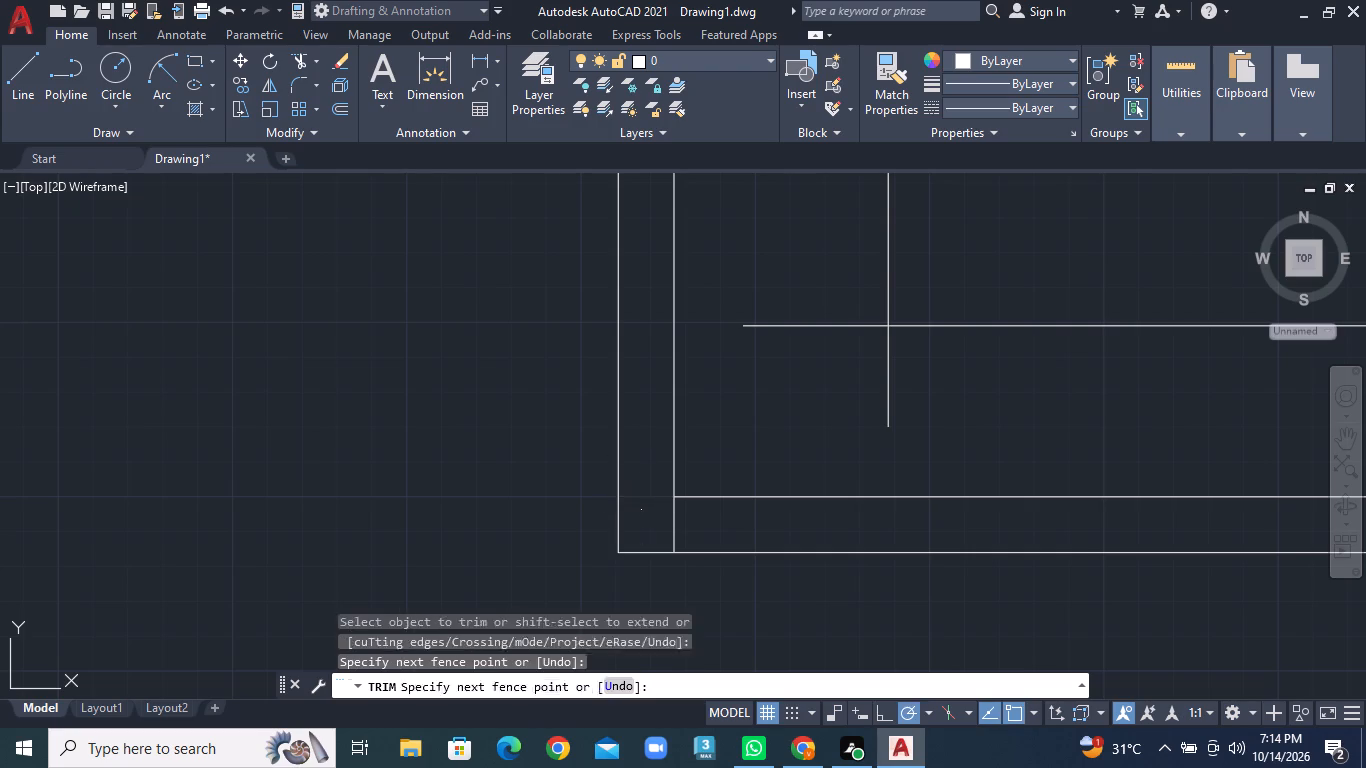
pyautogui.click(724, 520)
# Trim the overlapping ends of the inner wall lines at the balcony's lower-right corner.
pyautogui.scroll(-2, 738, 511)
pyautogui.scroll(1, 738, 511)
pyautogui.moveTo(1004, 484); pyautogui.dragTo(308, 527, button='middle')
pyautogui.scroll(-2, 464, 491)
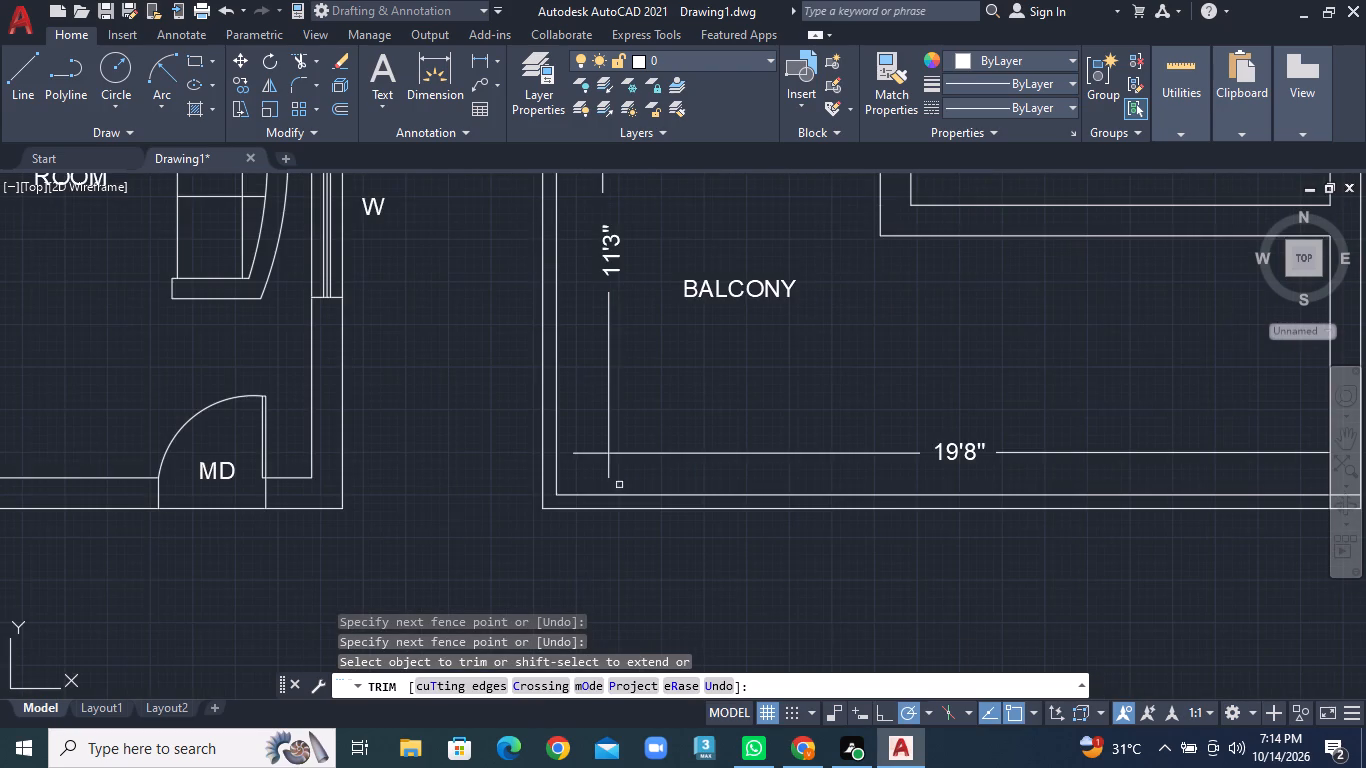
pyautogui.moveTo(777, 456); pyautogui.dragTo(114, 512, button='middle')
pyautogui.scroll(-1, 115, 512)
pyautogui.scroll(2, 515, 551)
pyautogui.scroll(2, 344, 542)
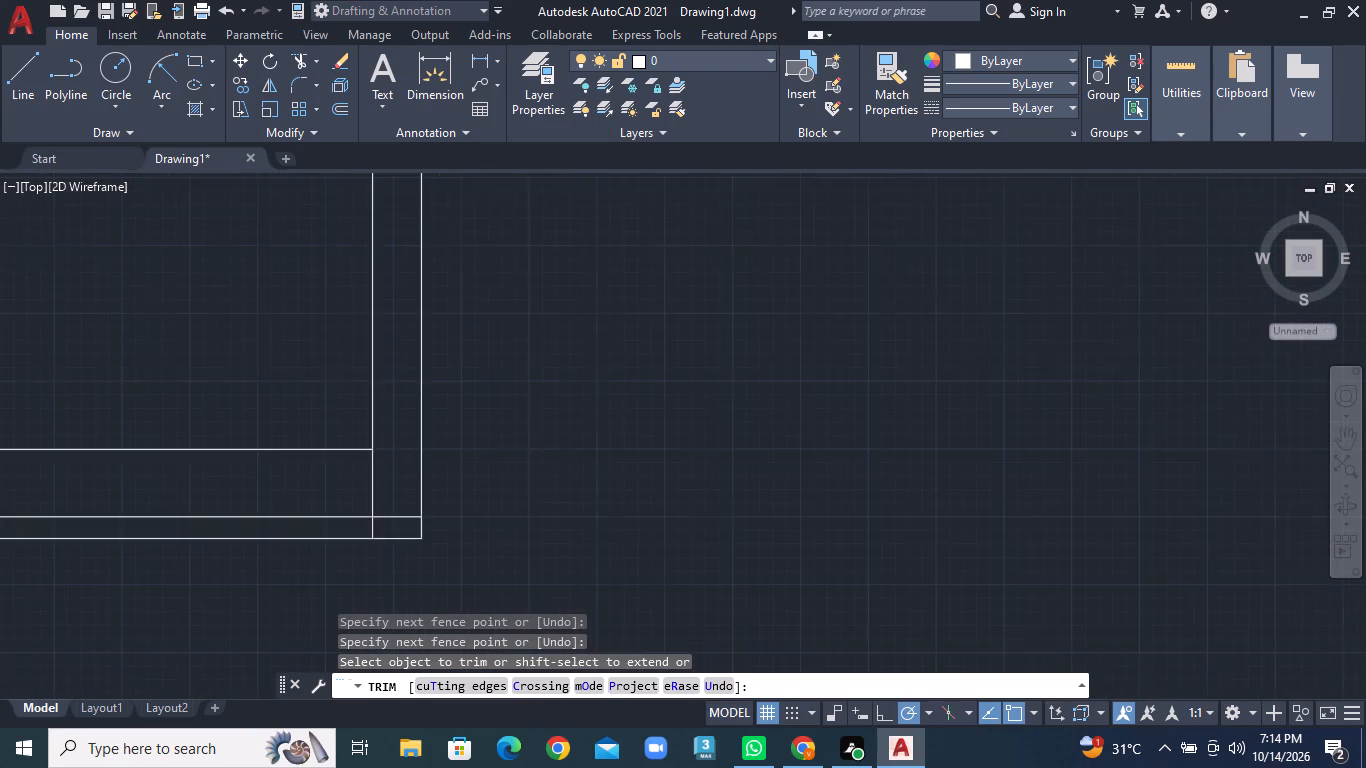
pyautogui.click(390, 495)
pyautogui.click(431, 515)
pyautogui.click(449, 515)
pyautogui.click(449, 478)
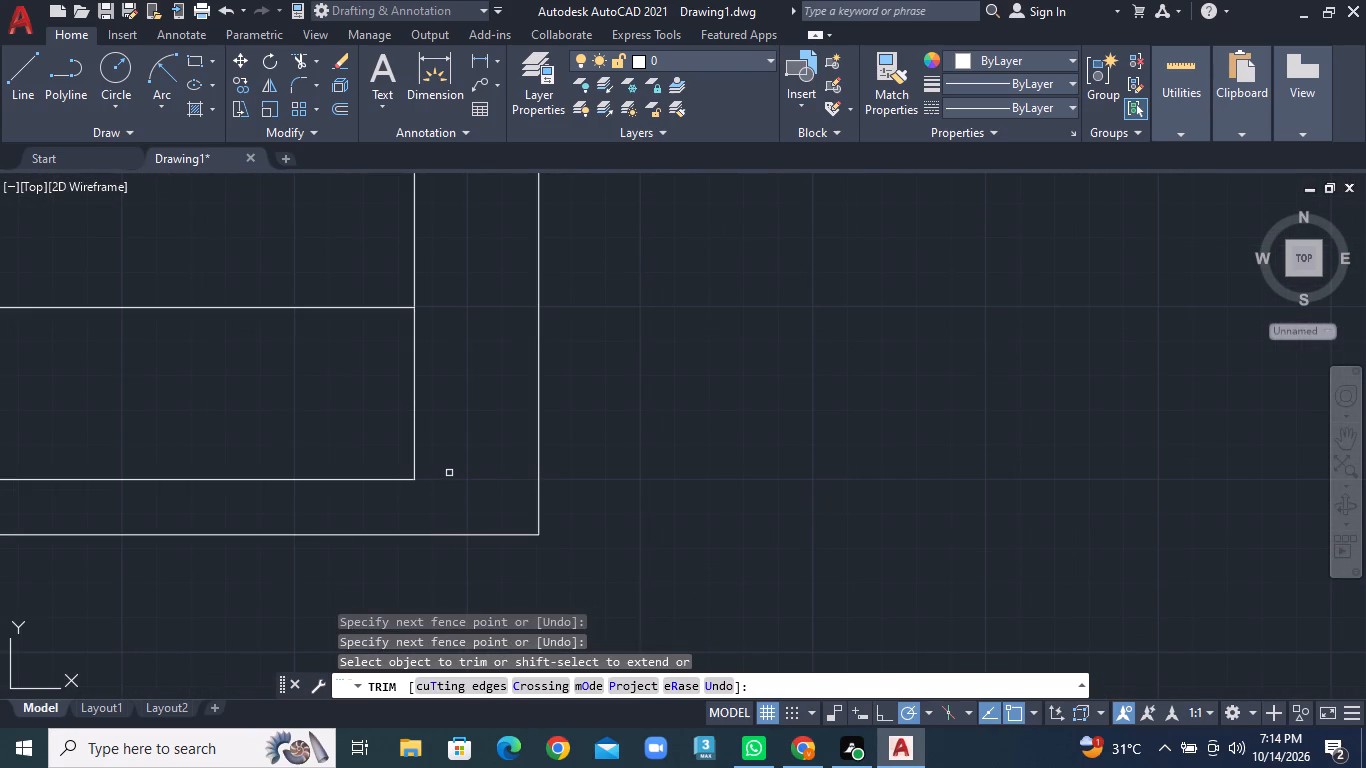
# Draw a line extending the balcony's 19'8" dimension line to the inner face of the left wall.
pyautogui.scroll(-3, 434, 472)
pyautogui.scroll(-4, 137, 449)
pyautogui.moveTo(161, 443); pyautogui.dragTo(984, 442, button='middle')
pyautogui.scroll(2, 921, 436)
pyautogui.click(14, 86)
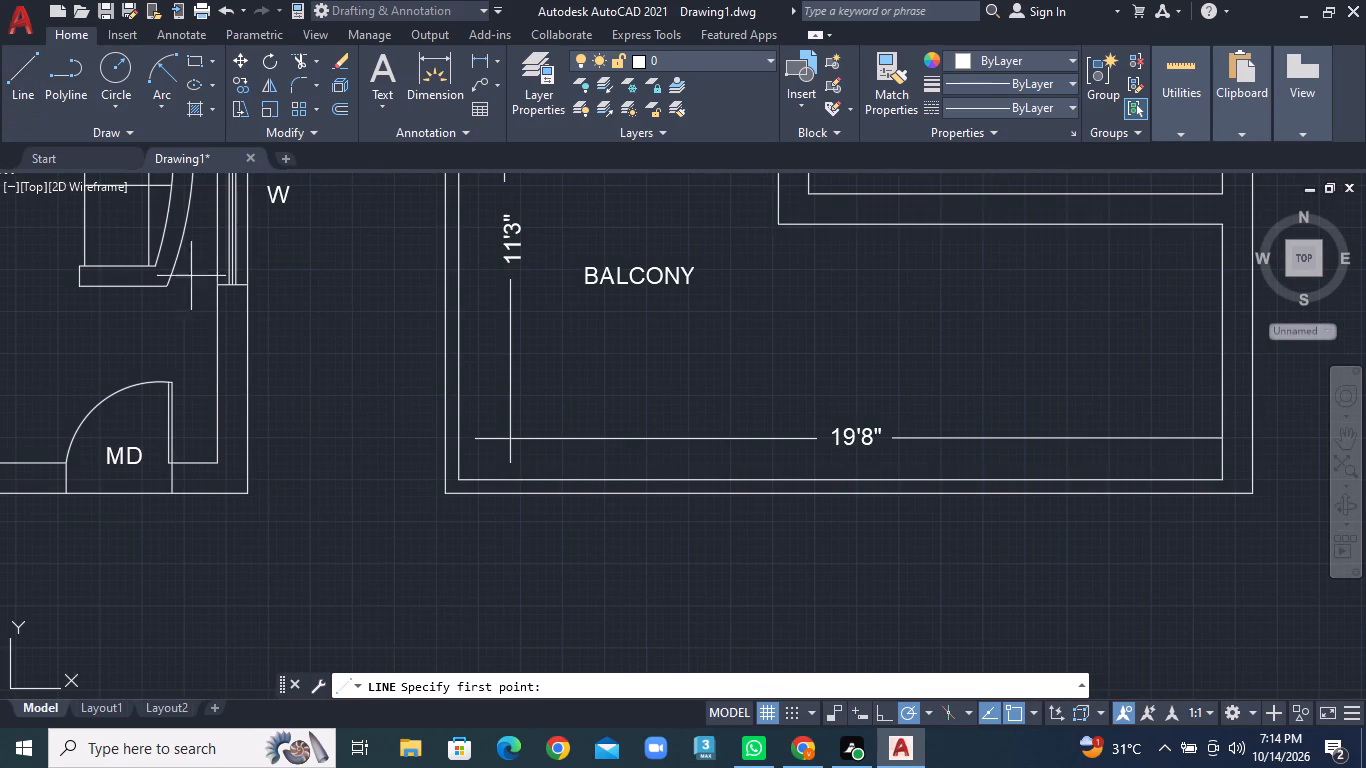
pyautogui.scroll(2, 392, 410)
pyautogui.click(599, 480)
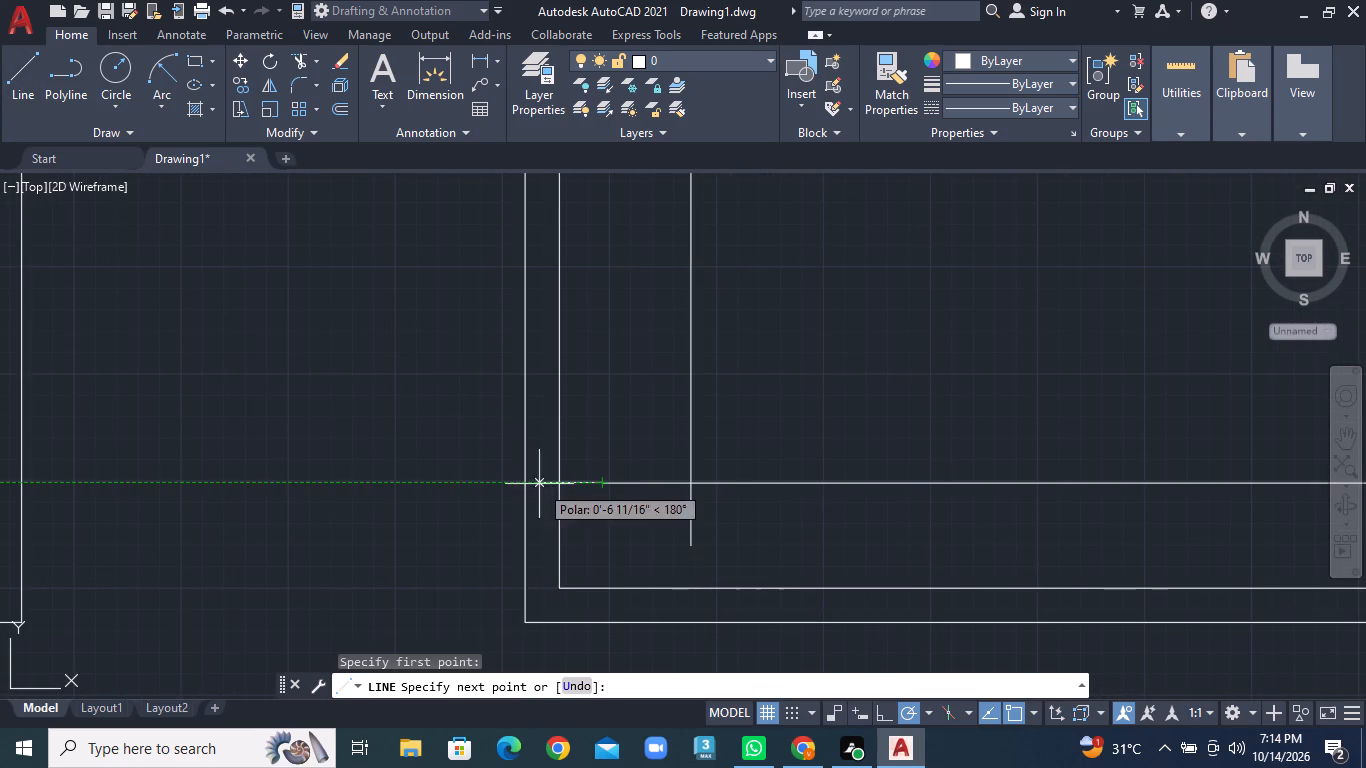
pyautogui.click(559, 484)
pyautogui.scroll(1, 559, 484)
pyautogui.rightClick(559, 484)
pyautogui.click(595, 503)
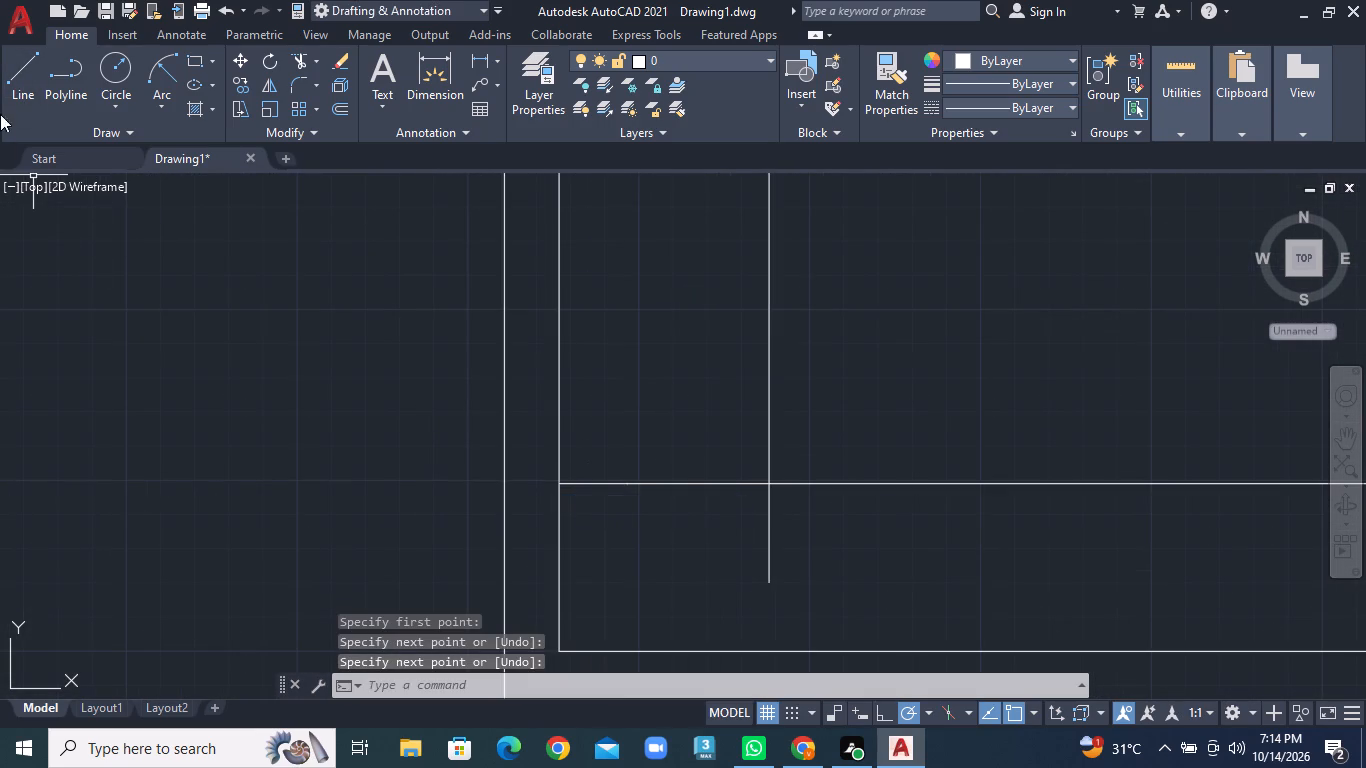
# Draw a line extending the balcony's 11'3" dimension line down to the inner face of the bottom wall.
pyautogui.click(8, 72)
pyautogui.click(765, 579)
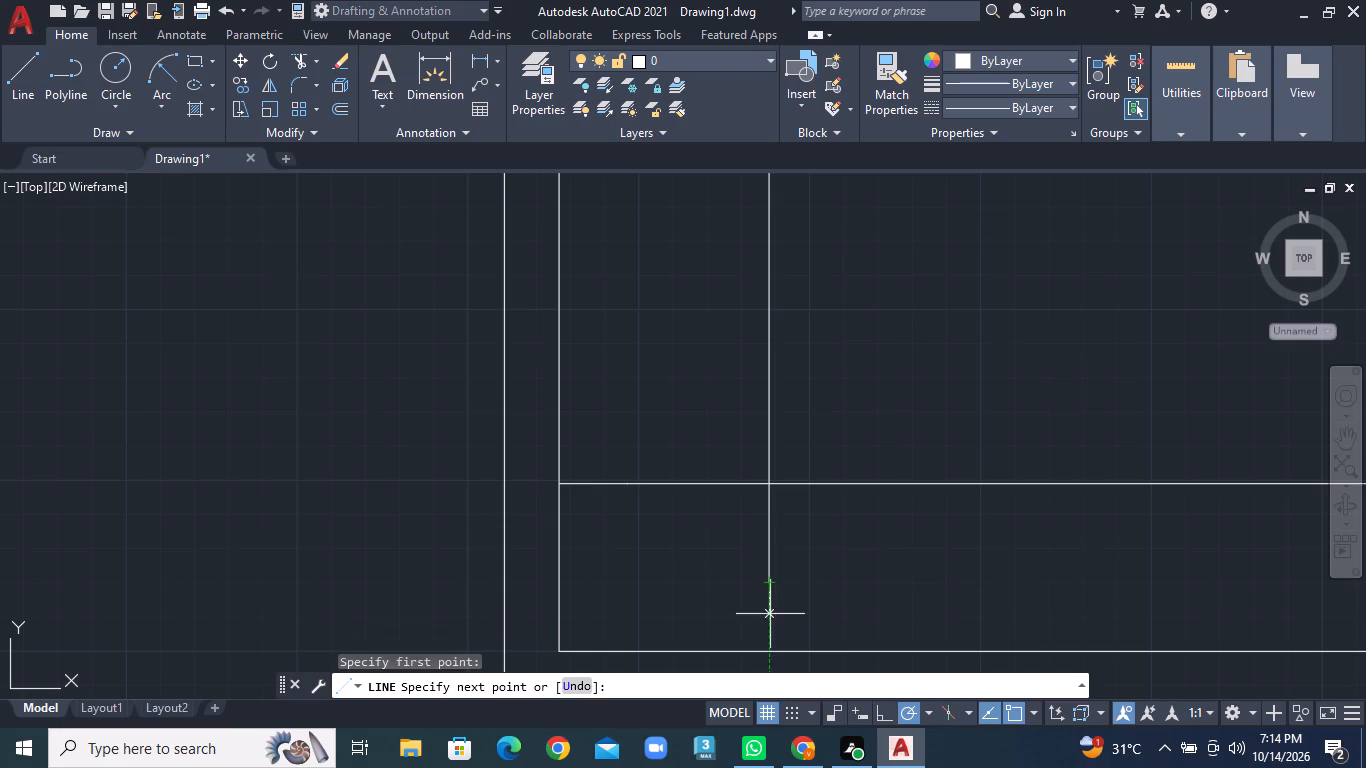
pyautogui.click(768, 648)
pyautogui.rightClick(768, 648)
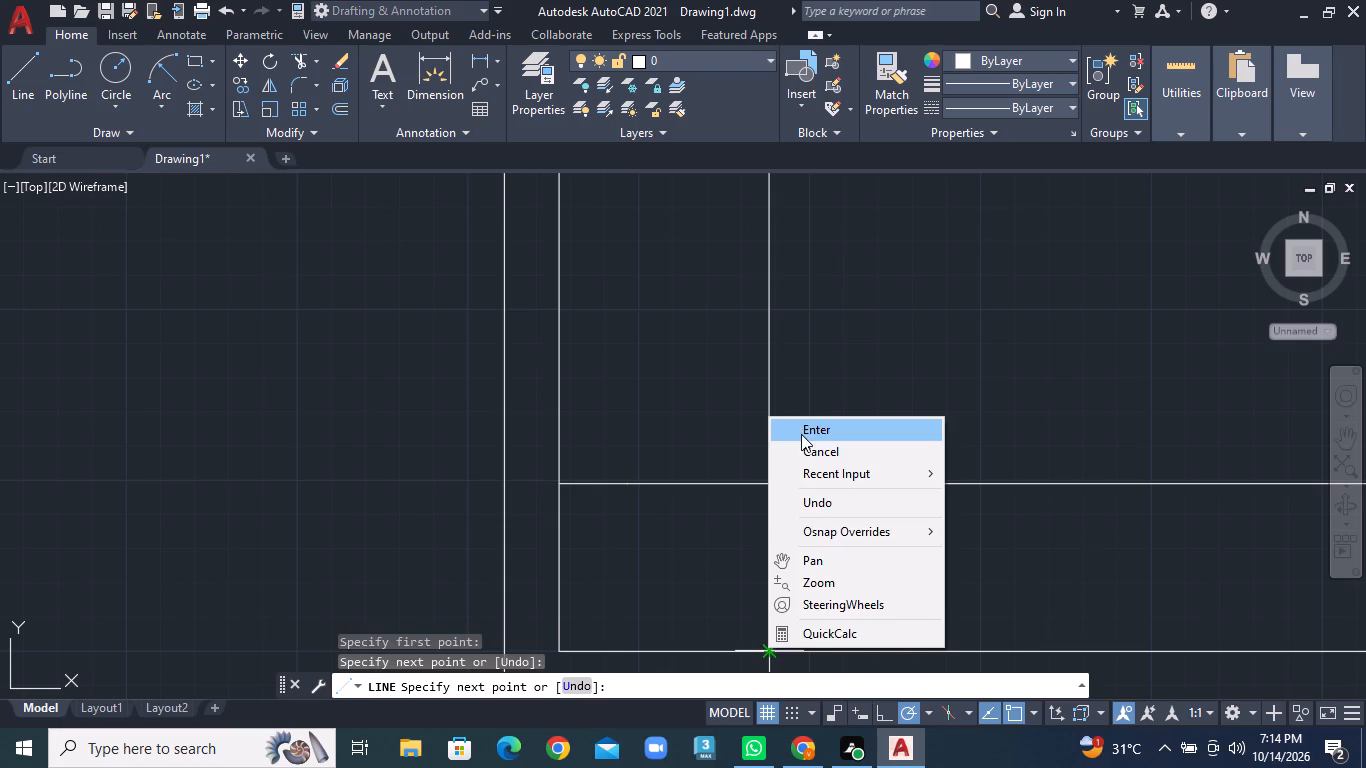
pyautogui.click(801, 434)
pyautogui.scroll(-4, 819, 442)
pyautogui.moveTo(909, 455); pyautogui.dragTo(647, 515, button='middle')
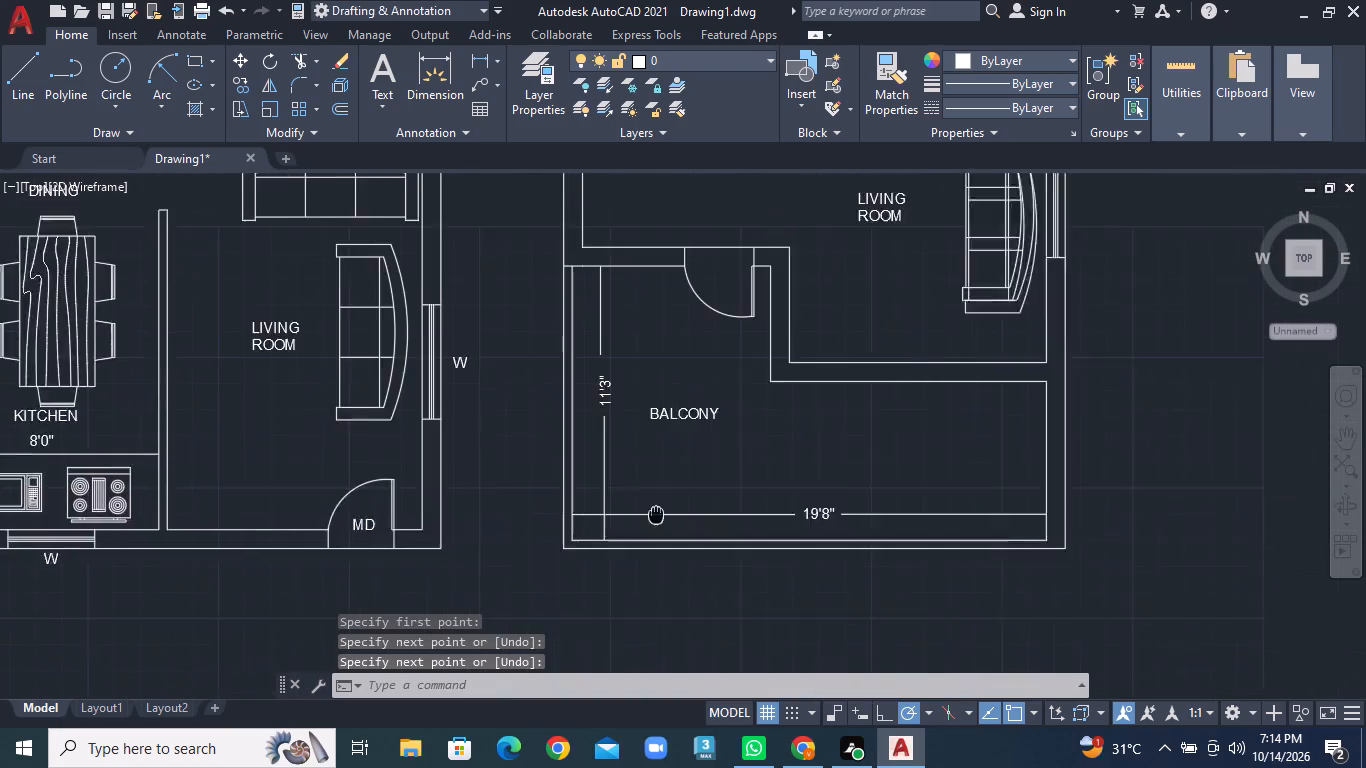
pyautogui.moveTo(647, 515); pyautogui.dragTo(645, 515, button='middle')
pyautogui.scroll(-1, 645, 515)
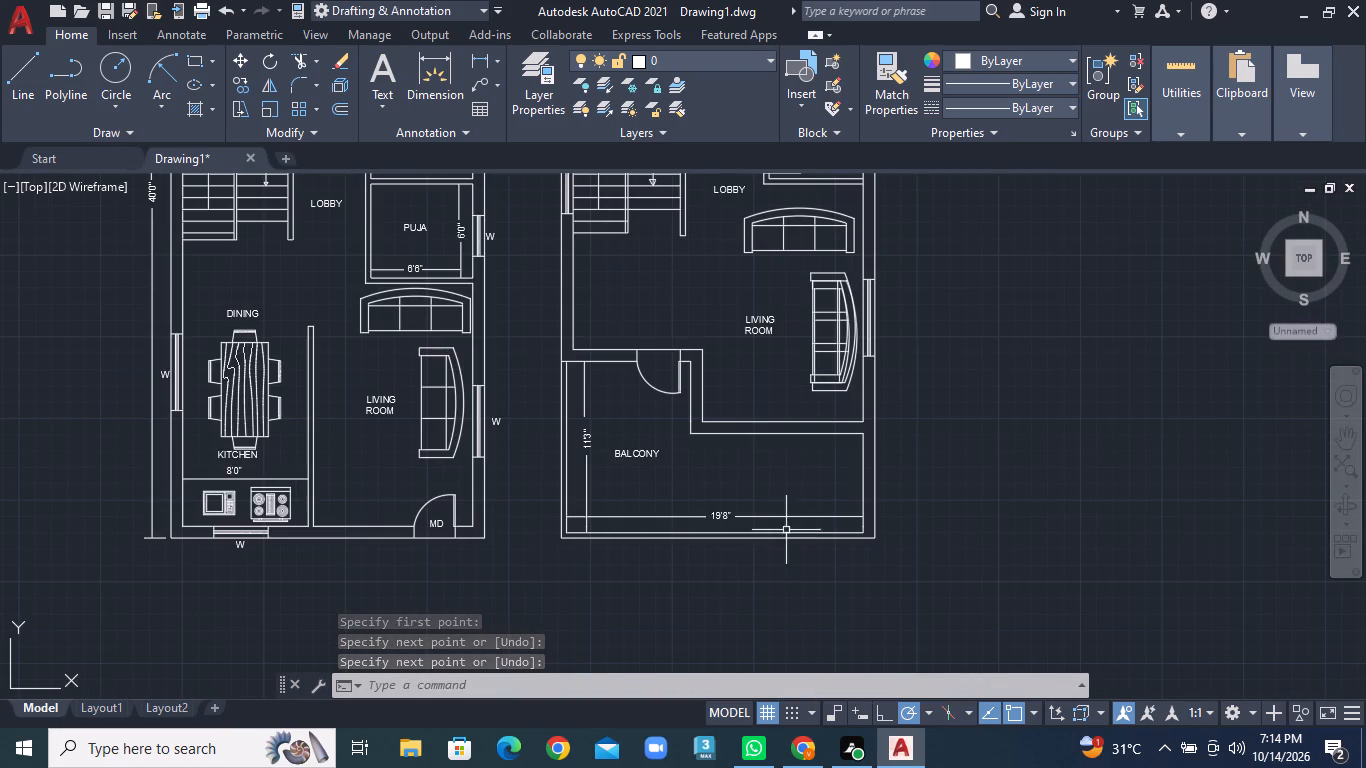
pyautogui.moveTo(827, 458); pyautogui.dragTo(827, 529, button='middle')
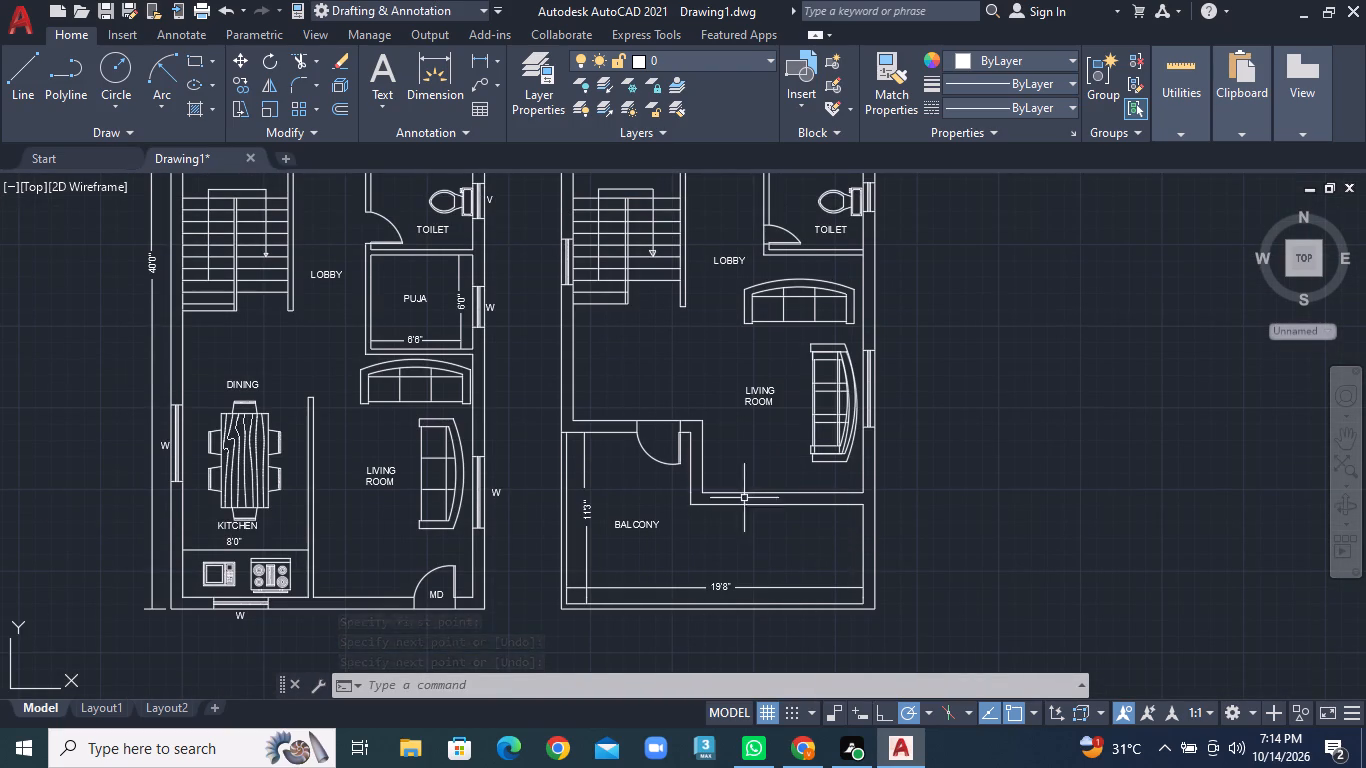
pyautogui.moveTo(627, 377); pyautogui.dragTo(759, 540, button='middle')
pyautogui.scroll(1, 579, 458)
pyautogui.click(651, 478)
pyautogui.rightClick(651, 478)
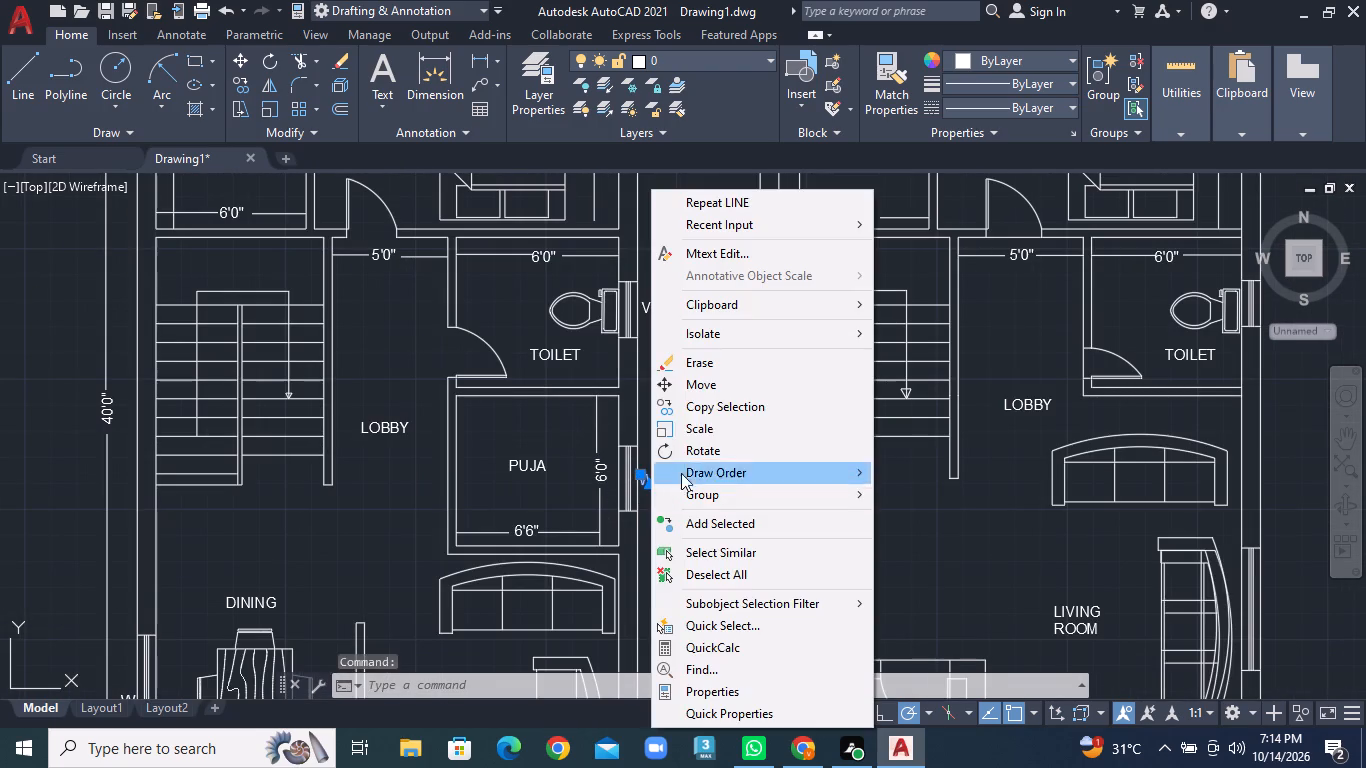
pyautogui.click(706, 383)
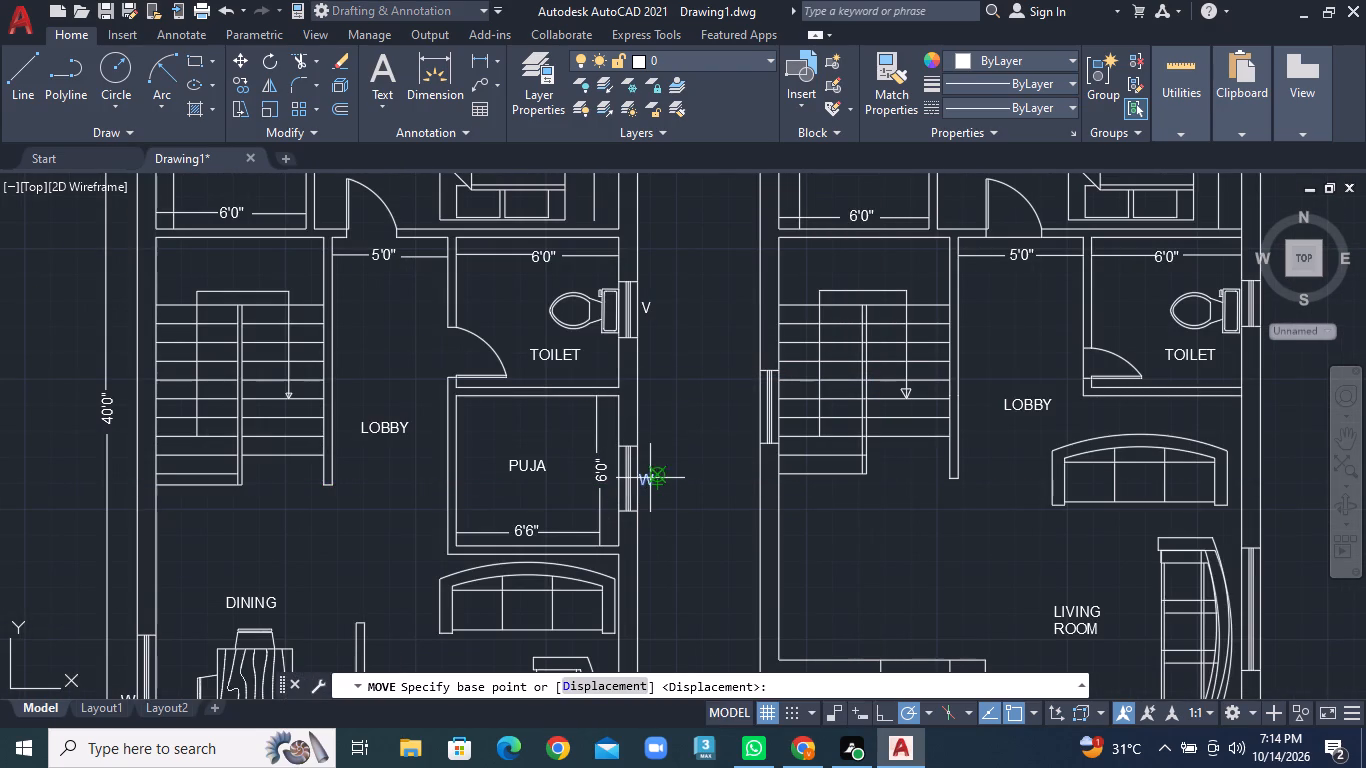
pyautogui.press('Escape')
# Copy the W label from the first plan's puja room window to the second plan's staircase window.
pyautogui.click(651, 482)
pyautogui.rightClick(651, 482)
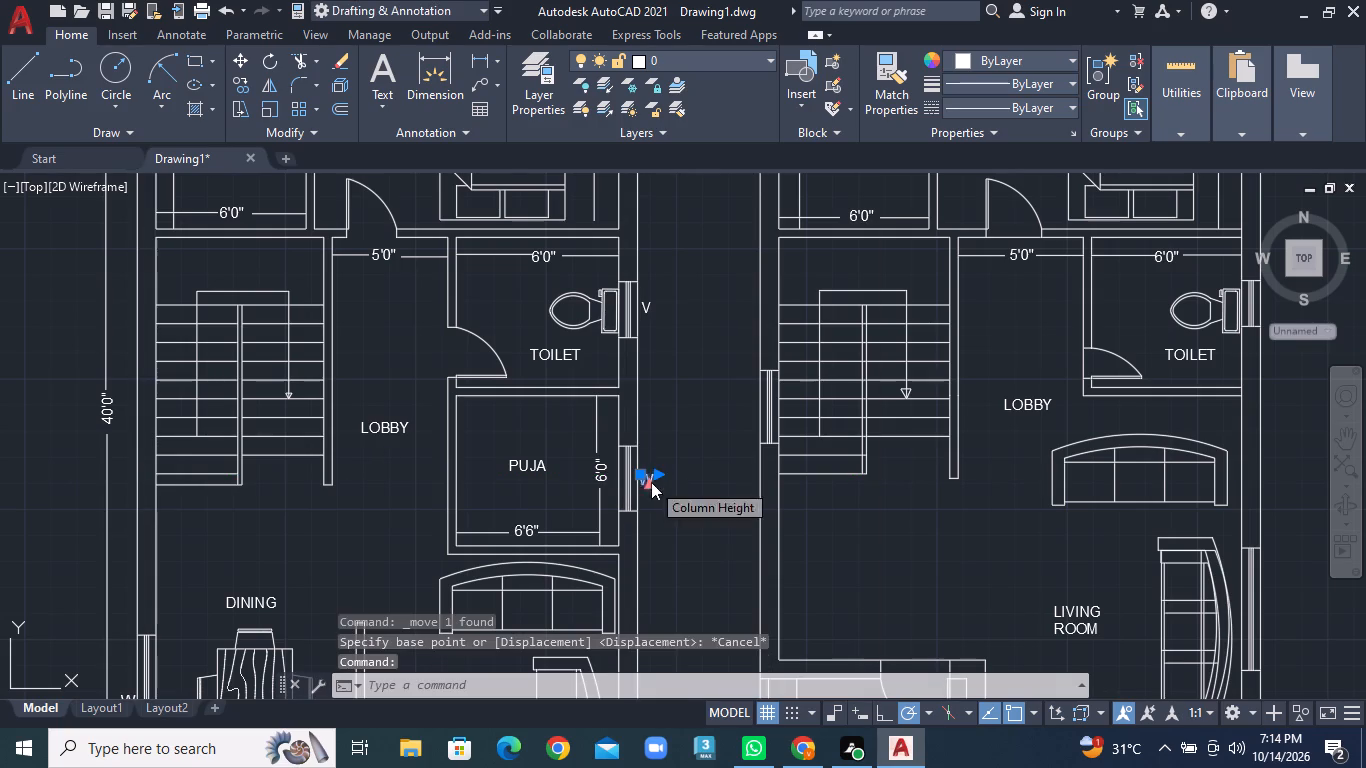
pyautogui.click(710, 410)
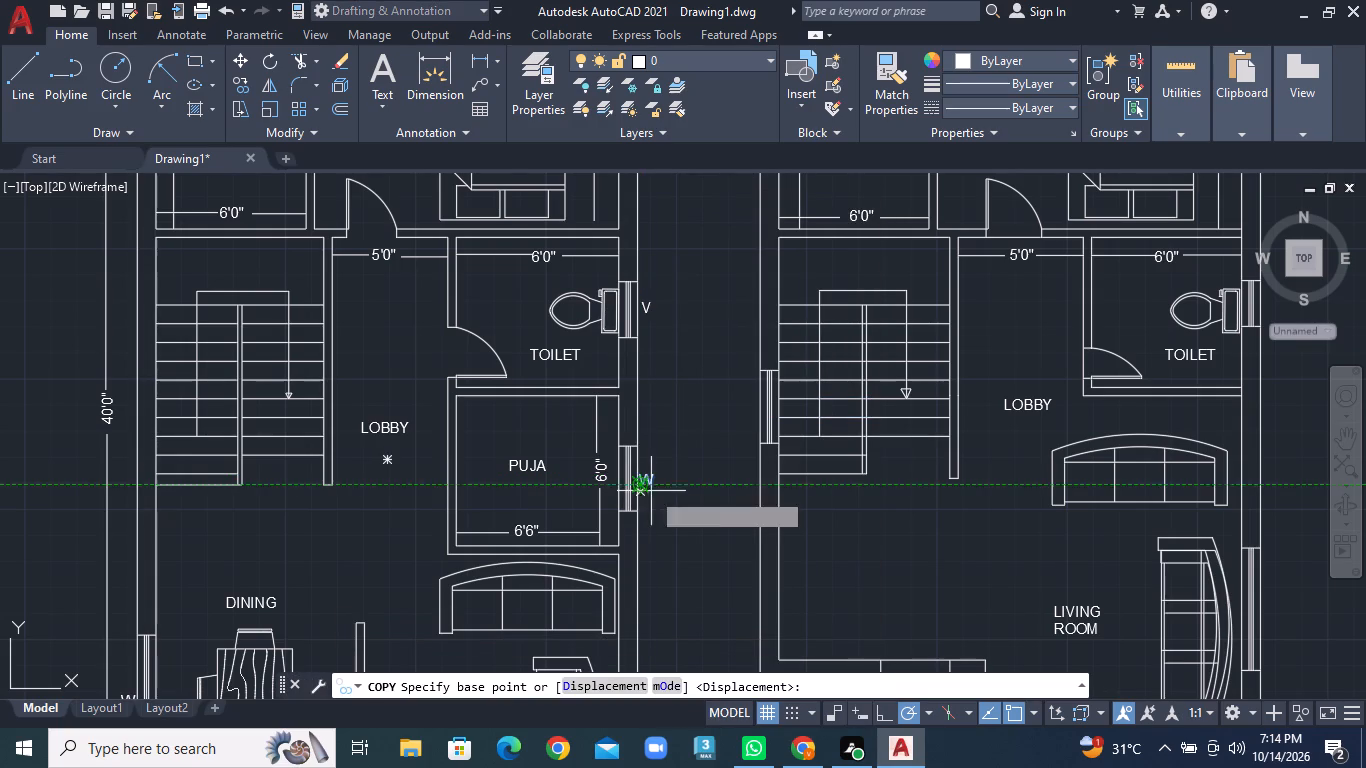
pyautogui.click(653, 491)
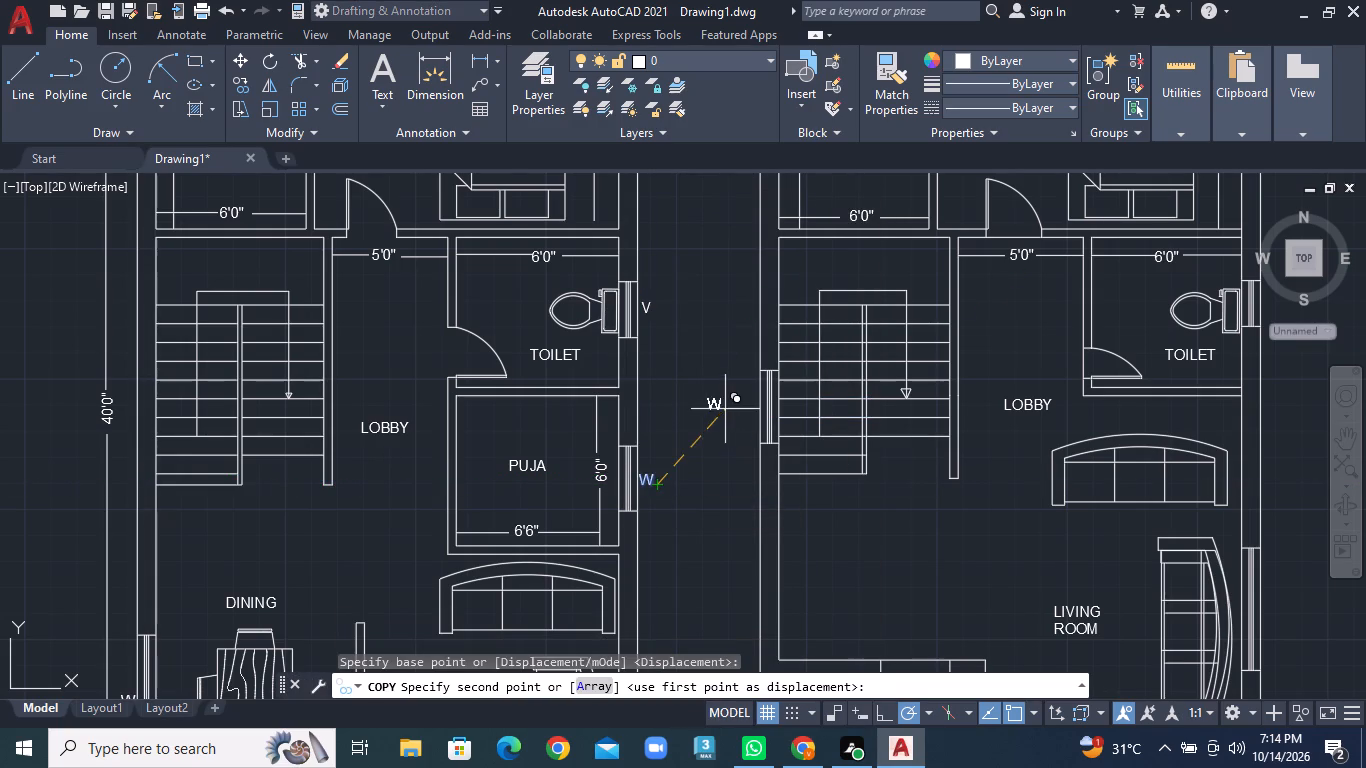
pyautogui.click(758, 416)
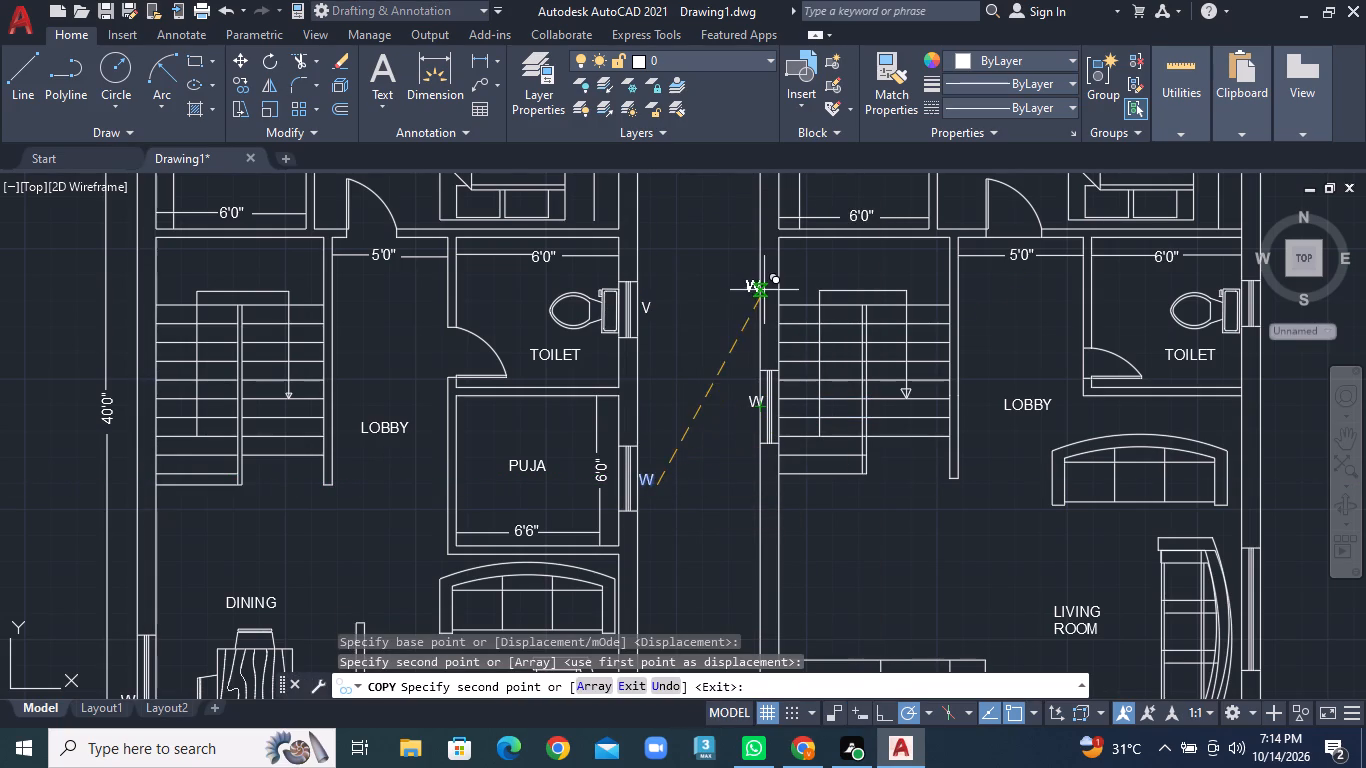
pyautogui.press('Escape')
# Move the copied W label just outside the second plan's left wall, clear of the staircase window.
pyautogui.scroll(3, 745, 334)
pyautogui.moveTo(785, 516); pyautogui.dragTo(710, 357, button='middle')
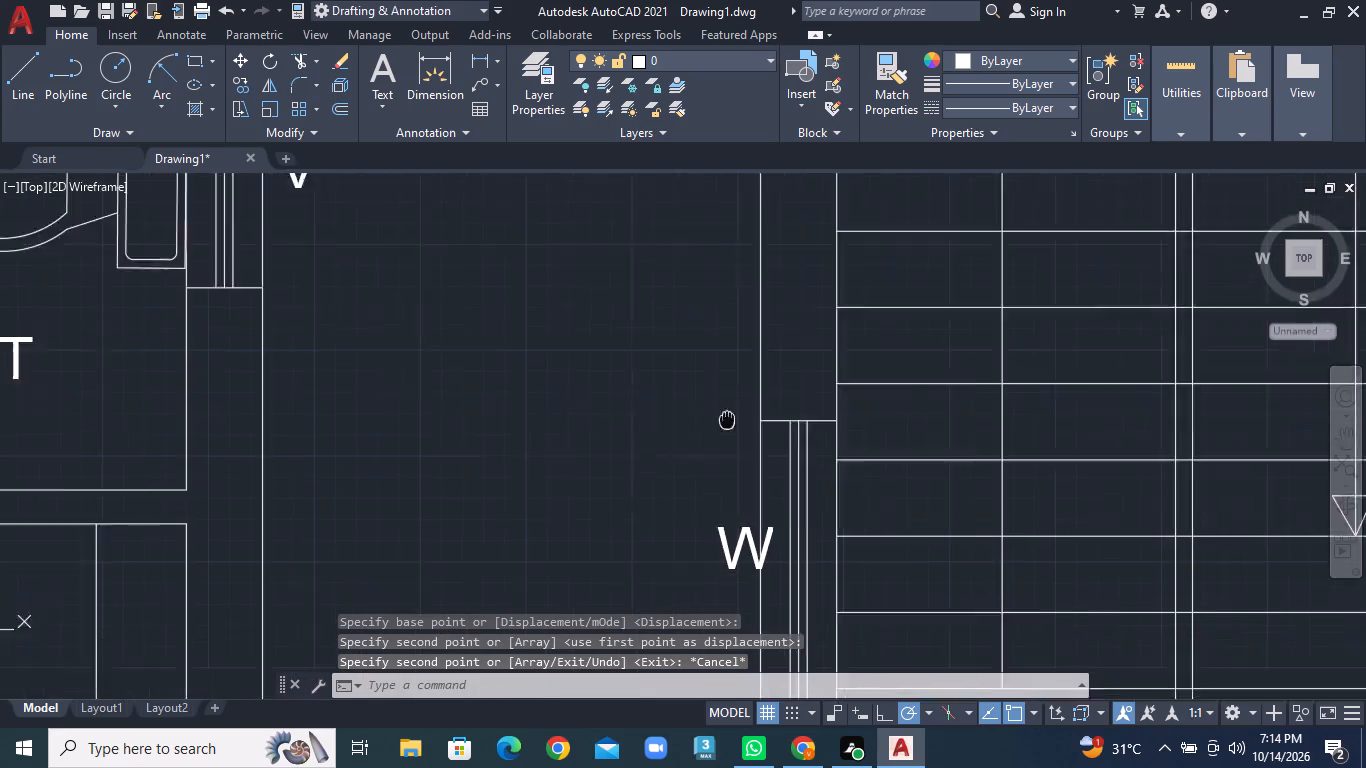
pyautogui.moveTo(710, 357); pyautogui.dragTo(699, 298, button='middle')
pyautogui.click(700, 386)
pyautogui.rightClick(700, 386)
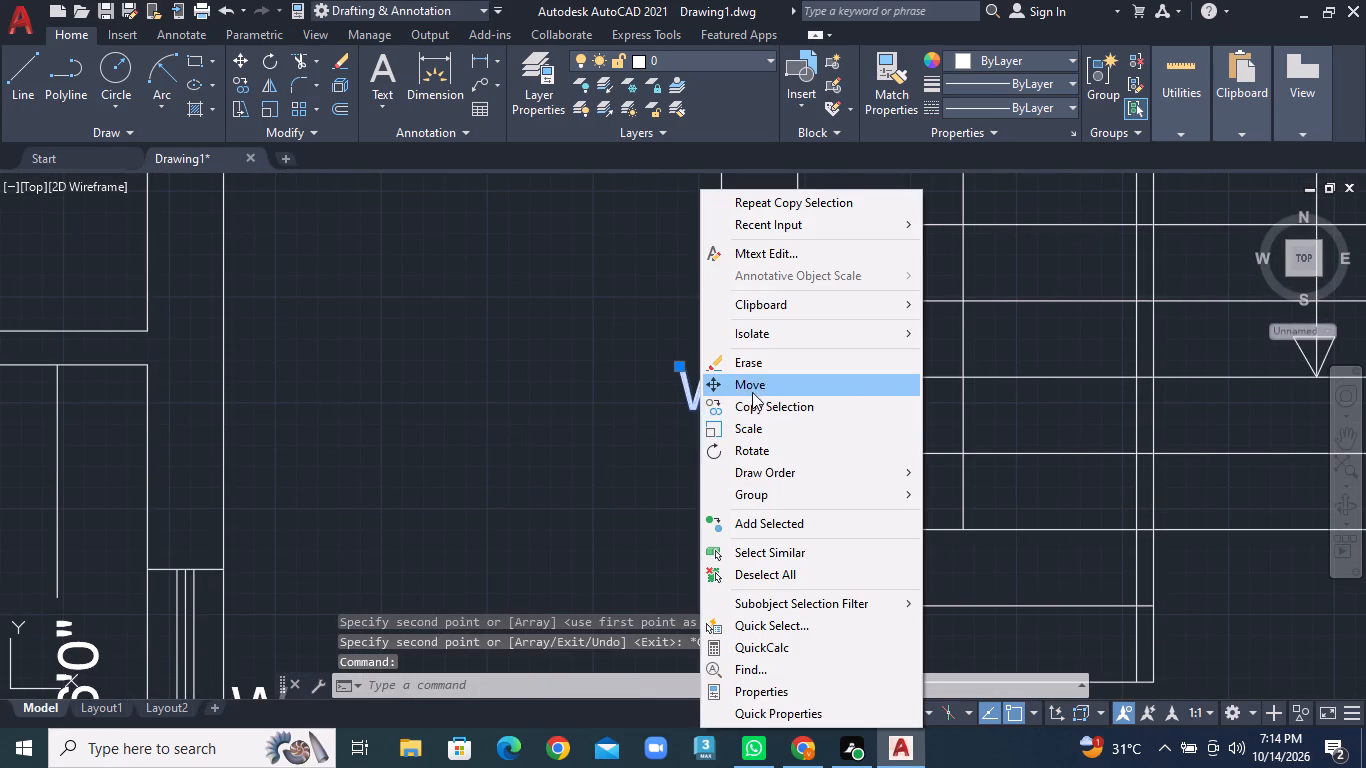
pyautogui.click(752, 385)
pyautogui.click(714, 393)
pyautogui.click(689, 405)
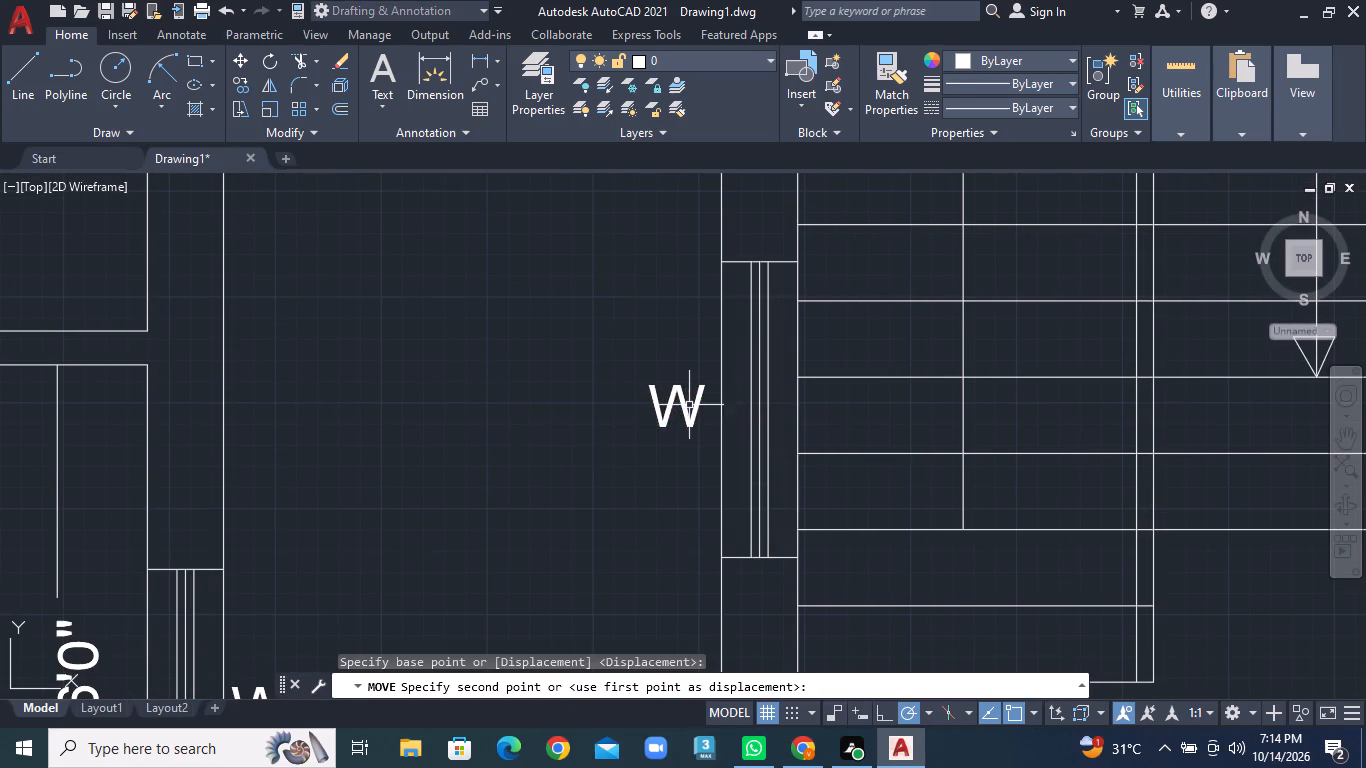
# Copy the V label from the first plan's lobby-side toilet to the window of the second plan's upper-left toilet.
pyautogui.scroll(-3, 719, 401)
pyautogui.moveTo(682, 324); pyautogui.dragTo(660, 536, button='middle')
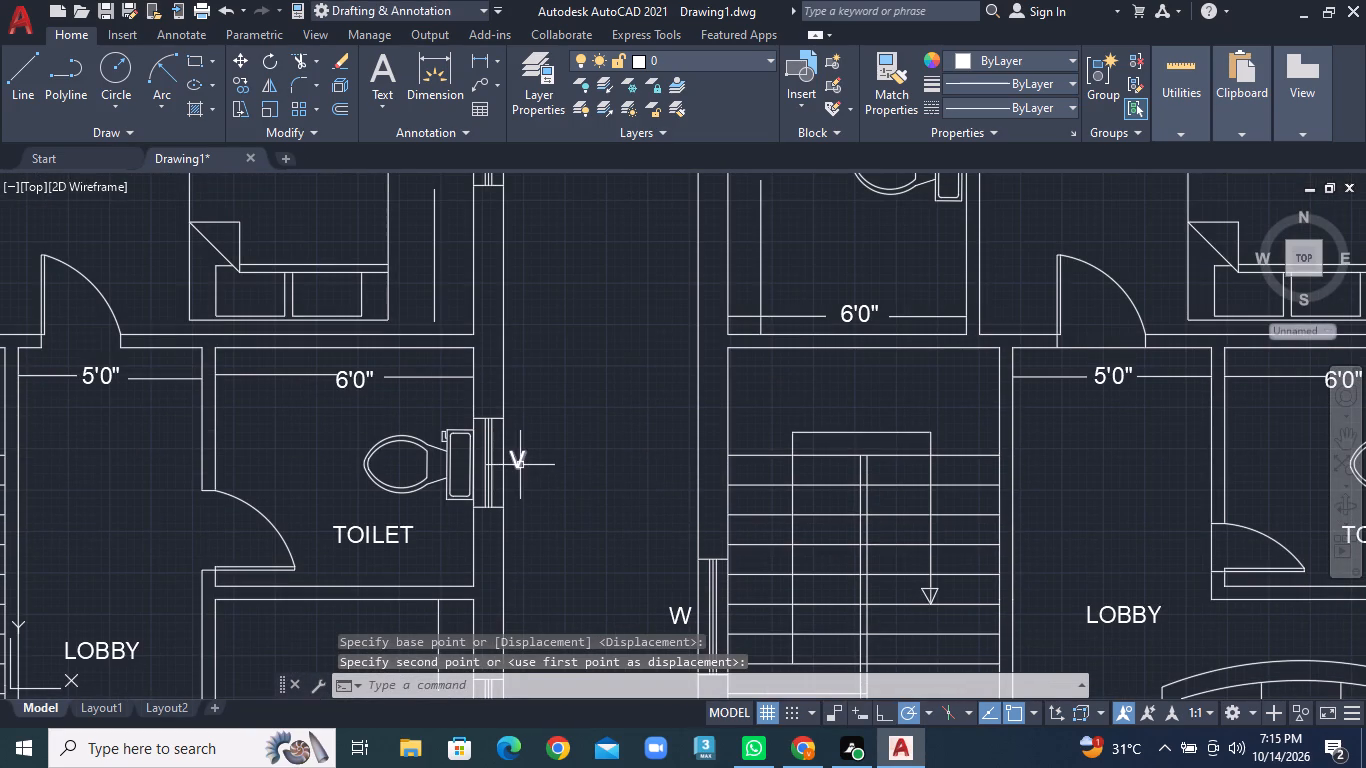
pyautogui.click(519, 465)
pyautogui.rightClick(519, 465)
pyautogui.click(591, 413)
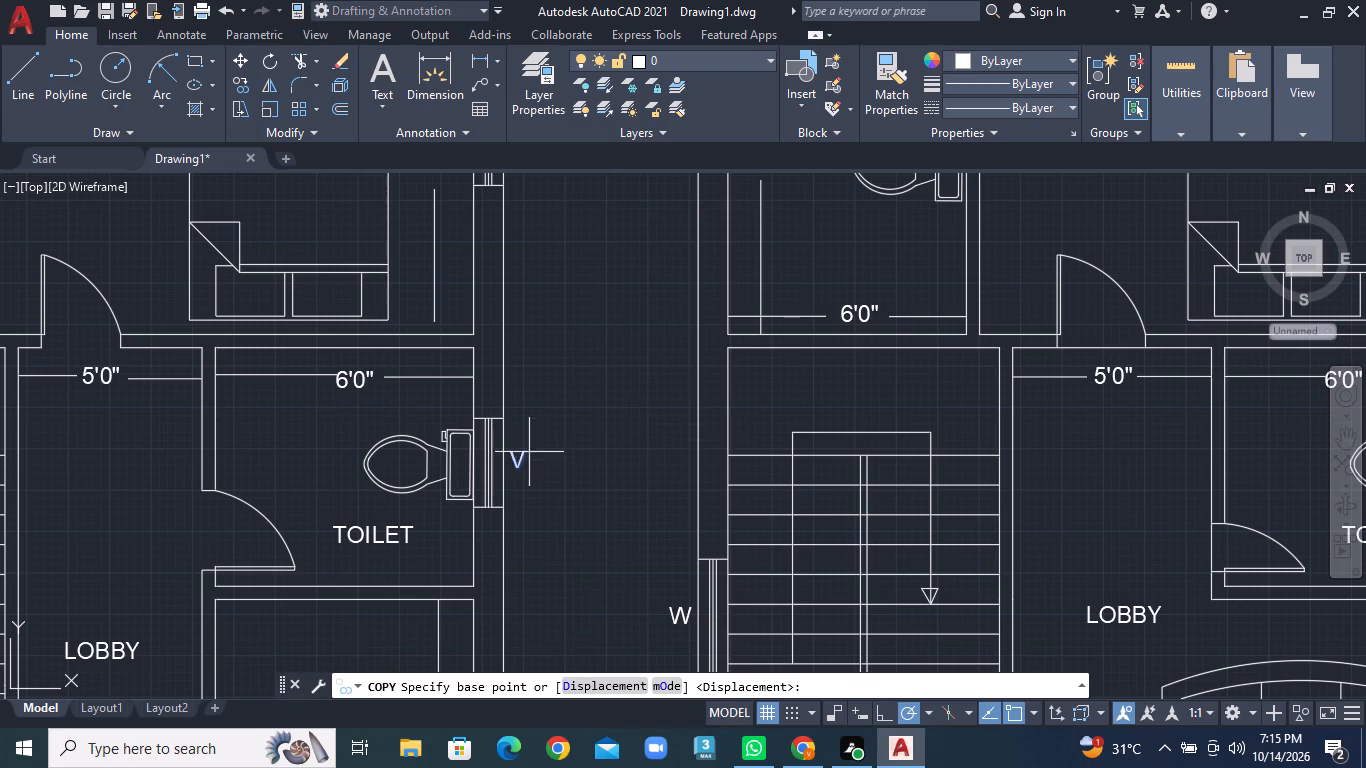
pyautogui.click(527, 455)
pyautogui.moveTo(624, 344); pyautogui.dragTo(618, 608, button='middle')
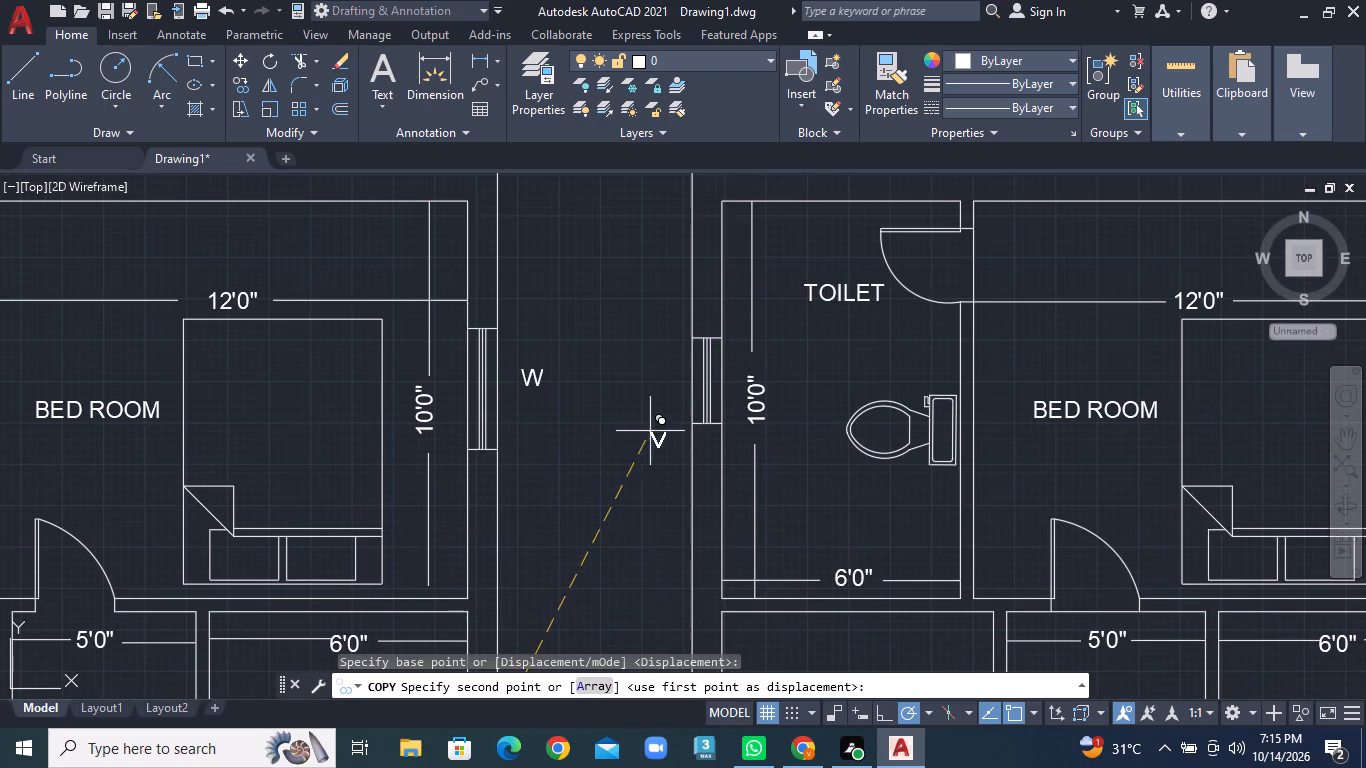
pyautogui.click(674, 372)
pyautogui.scroll(-3, 621, 456)
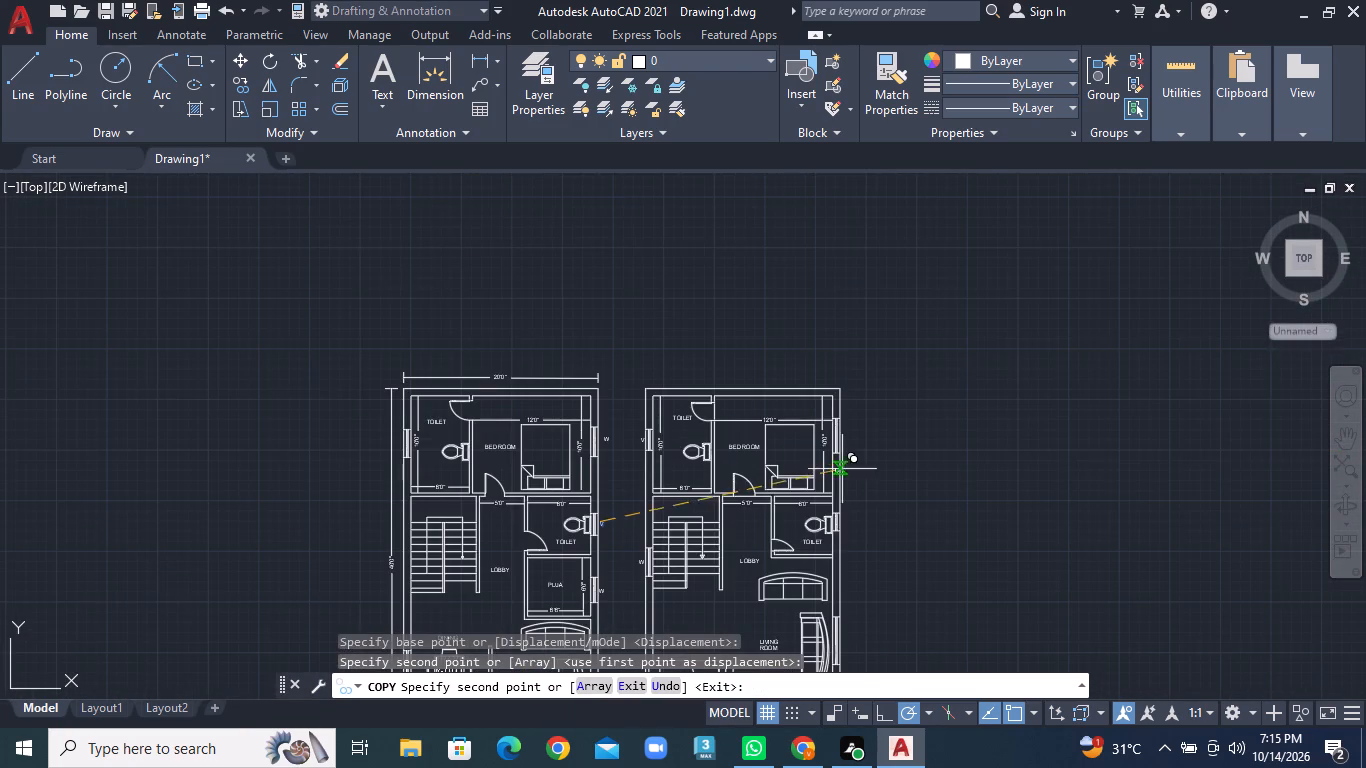
pyautogui.moveTo(885, 479); pyautogui.dragTo(726, 359, button='middle')
pyautogui.press('Escape')
# Copy the second plan's staircase W label to its bedroom and living room windows on the right wall.
pyautogui.scroll(1, 488, 463)
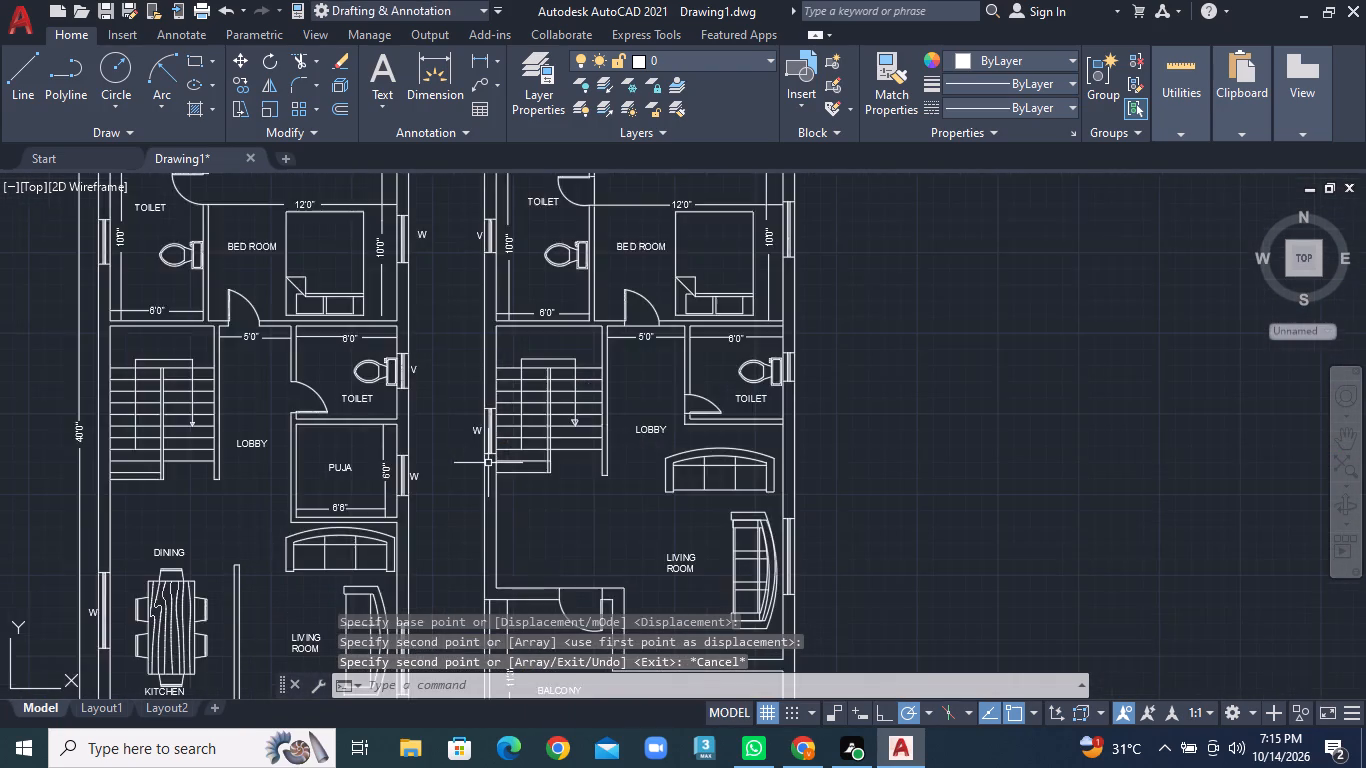
pyautogui.scroll(2, 488, 463)
pyautogui.click(461, 376)
pyautogui.rightClick(461, 376)
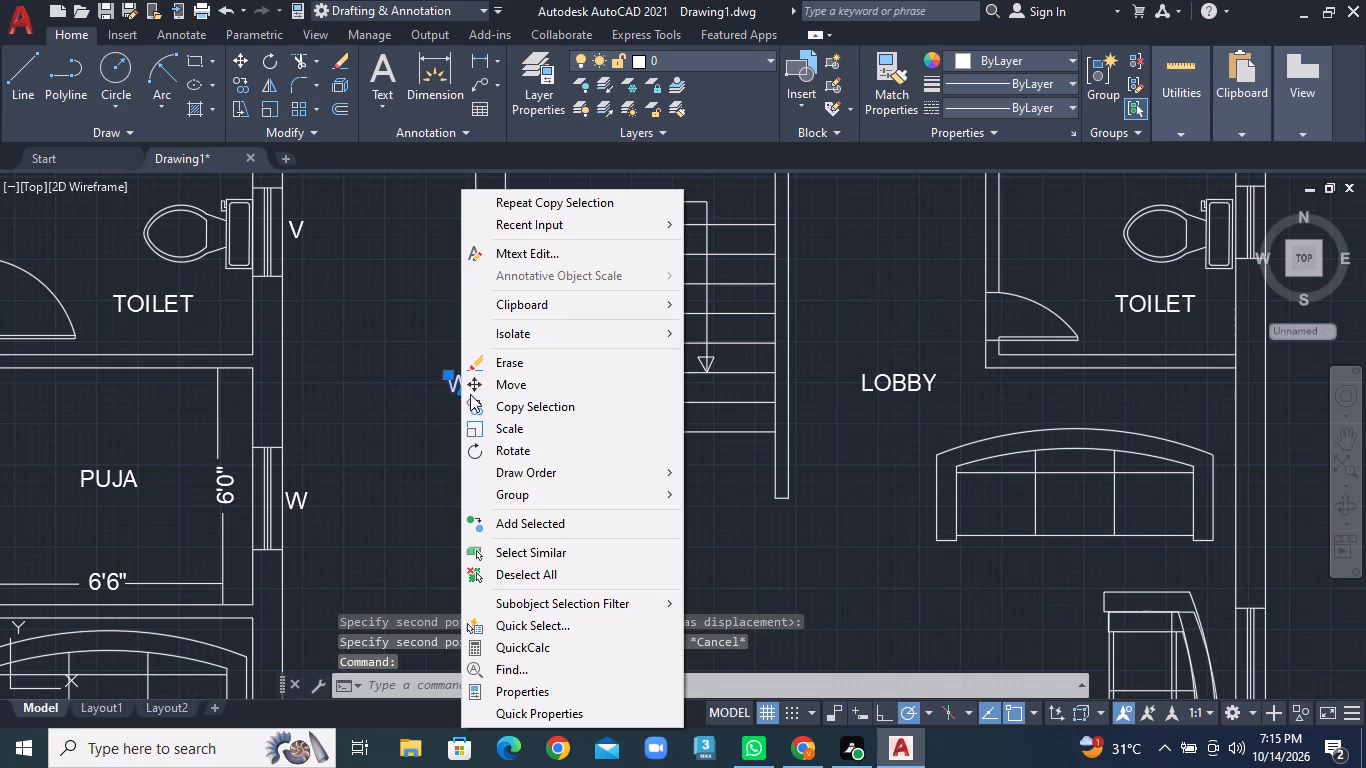
pyautogui.click(511, 409)
pyautogui.click(455, 393)
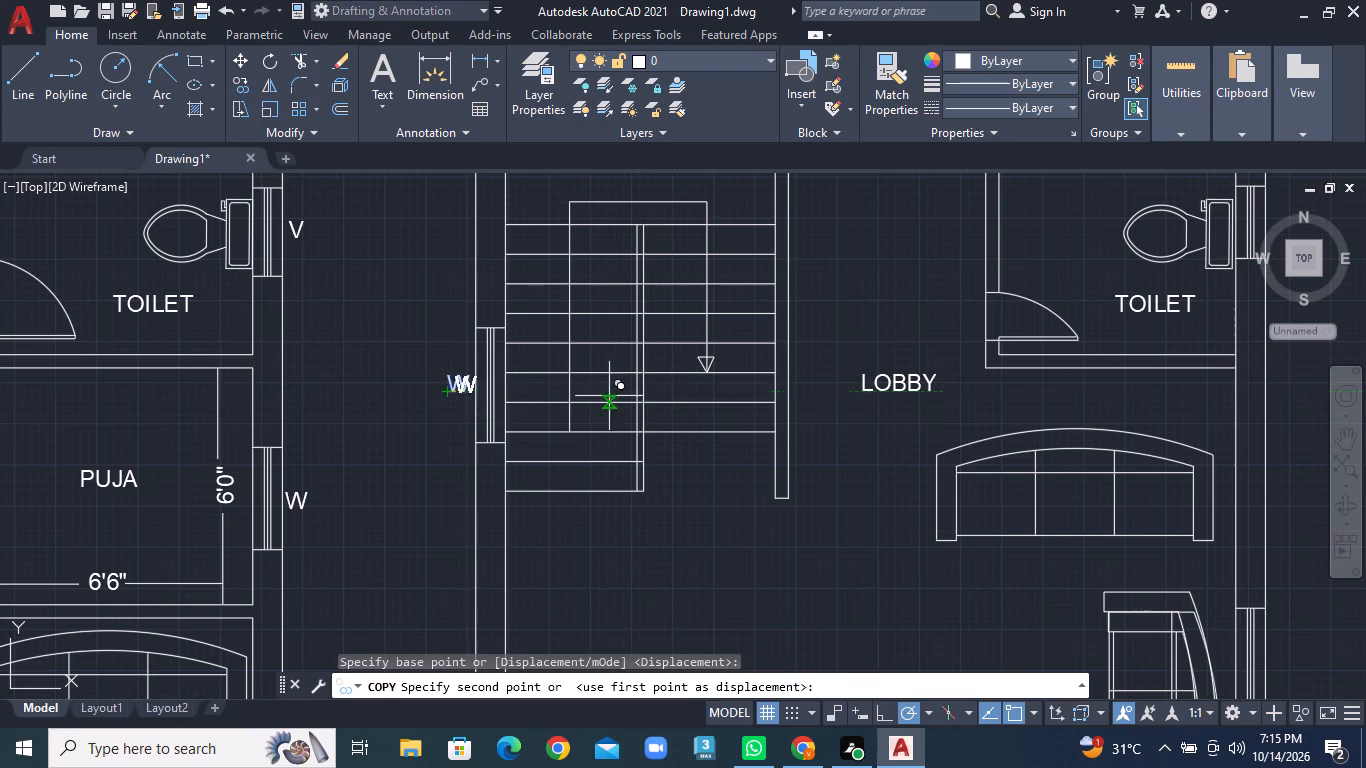
pyautogui.scroll(-2, 935, 330)
pyautogui.moveTo(988, 325); pyautogui.dragTo(720, 483, button='middle')
pyautogui.moveTo(689, 506); pyautogui.dragTo(601, 554, button='middle')
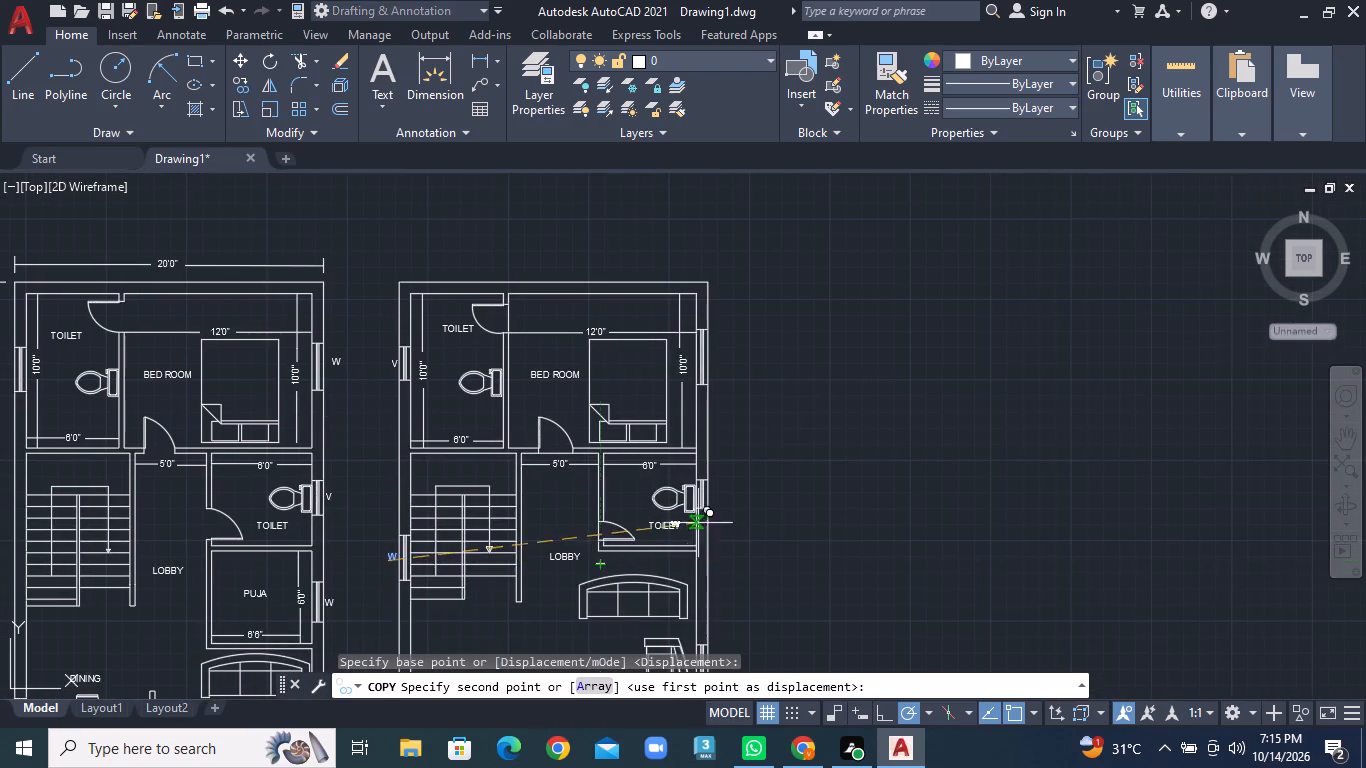
pyautogui.scroll(1, 710, 353)
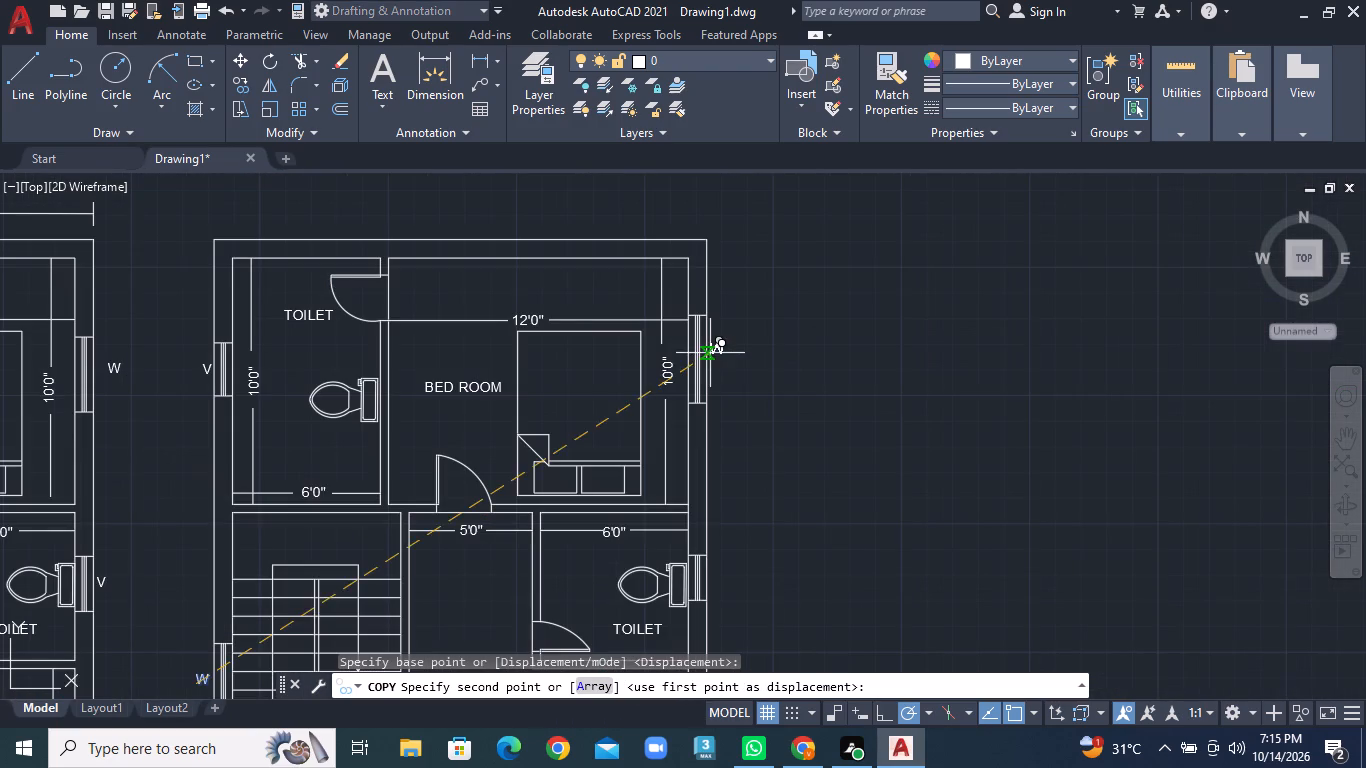
pyautogui.doubleClick(716, 361)
pyautogui.moveTo(764, 503); pyautogui.dragTo(754, 377, button='middle')
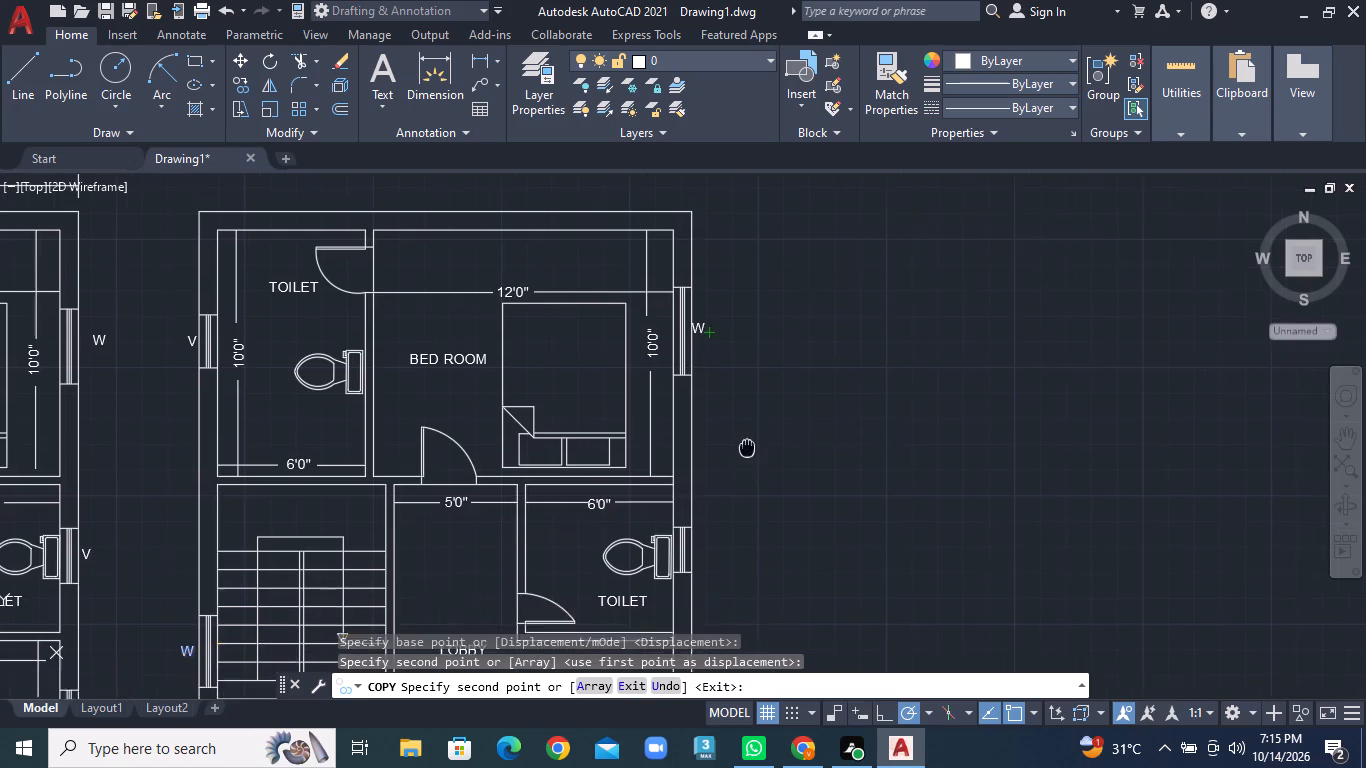
pyautogui.moveTo(754, 377); pyautogui.dragTo(770, 291, button='middle')
pyautogui.moveTo(753, 474); pyautogui.dragTo(748, 262, button='middle')
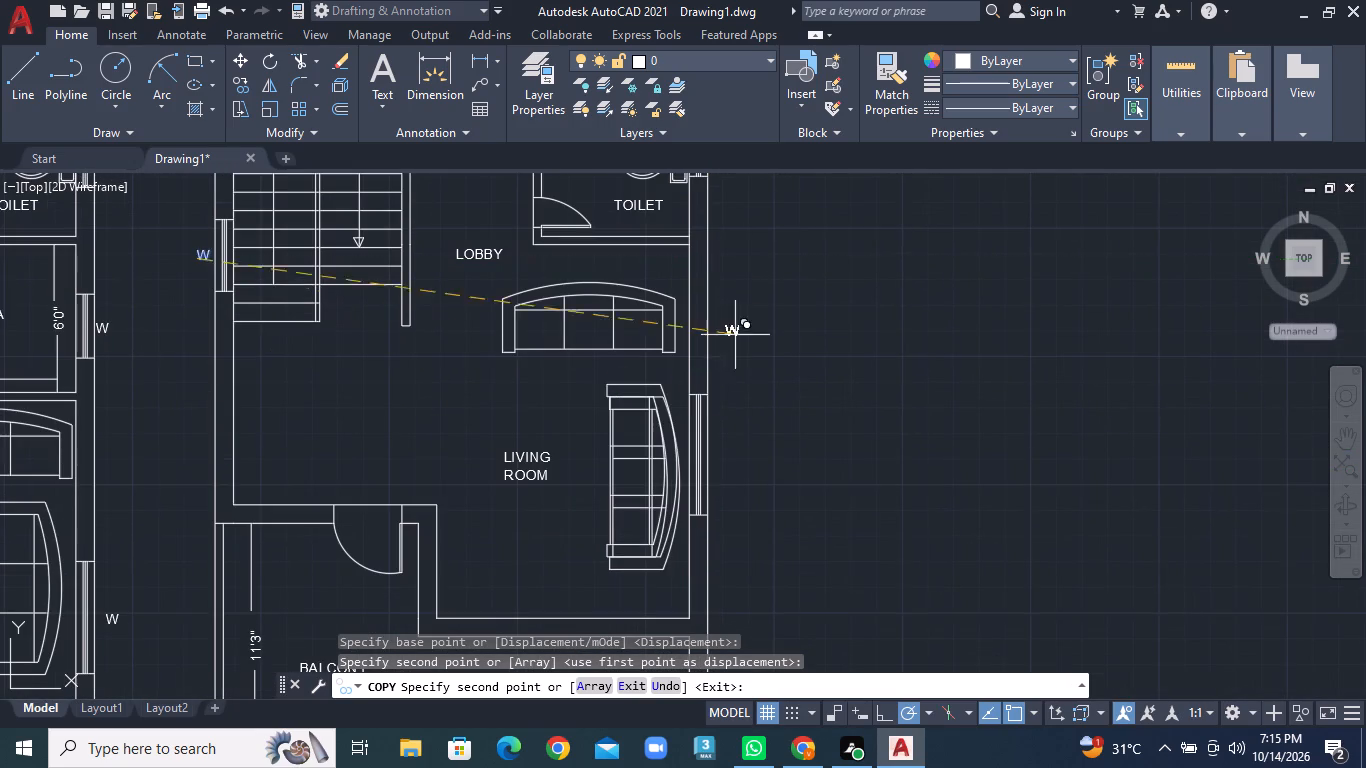
pyautogui.click(715, 459)
pyautogui.press('Escape')
# Copy the V label from the first plan's lobby-side toilet window to the second plan's lobby-side toilet window.
pyautogui.middleClick(475, 390)
pyautogui.moveTo(475, 394); pyautogui.dragTo(485, 606, button='middle')
pyautogui.click(116, 367)
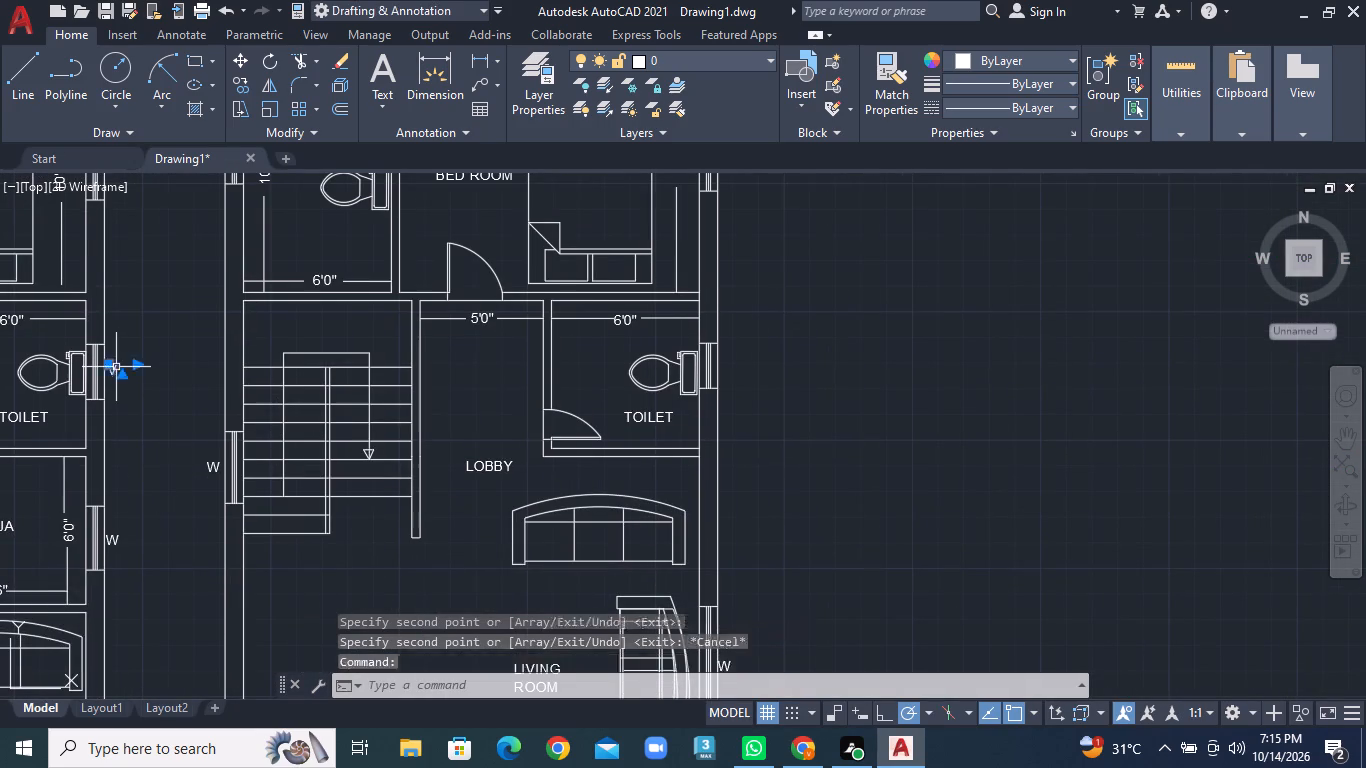
pyautogui.rightClick(116, 367)
pyautogui.click(193, 408)
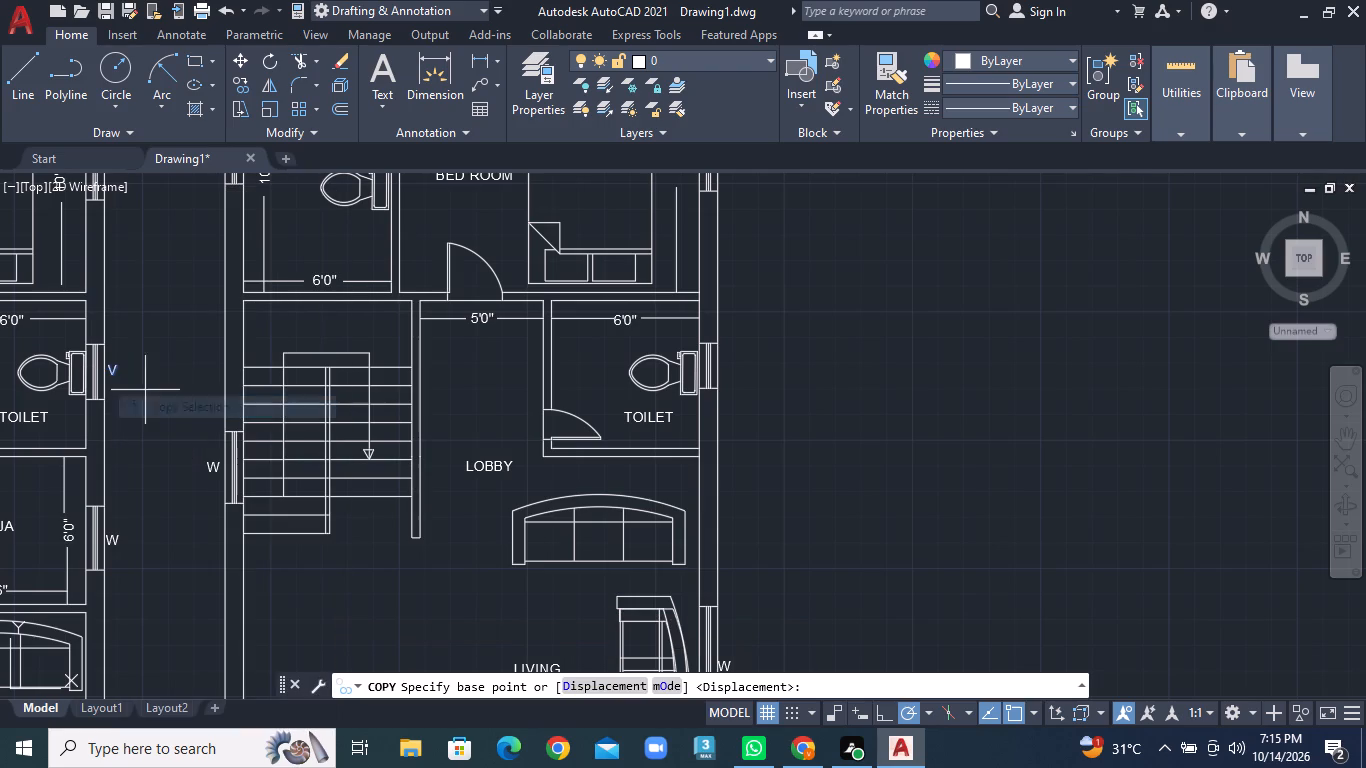
pyautogui.click(112, 371)
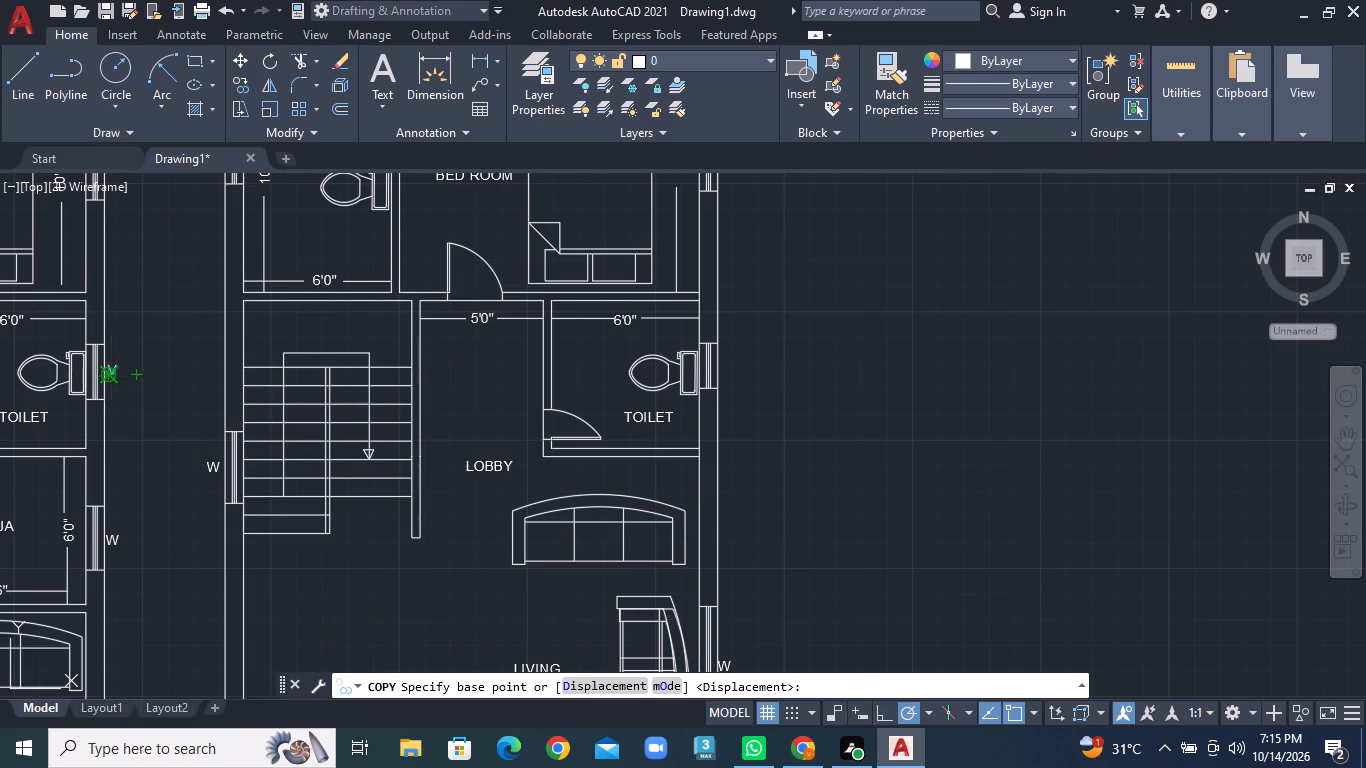
pyautogui.moveTo(660, 290); pyautogui.dragTo(652, 515, button='middle')
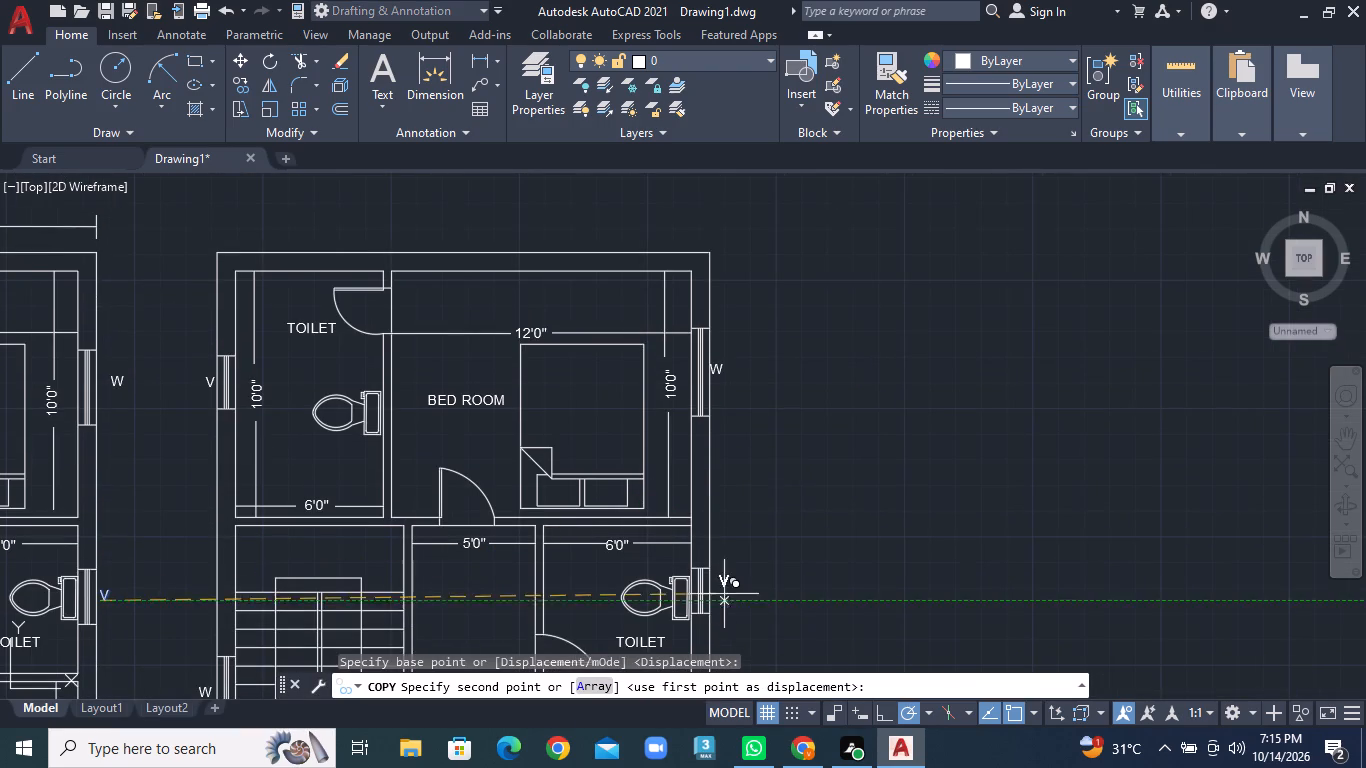
pyautogui.click(718, 593)
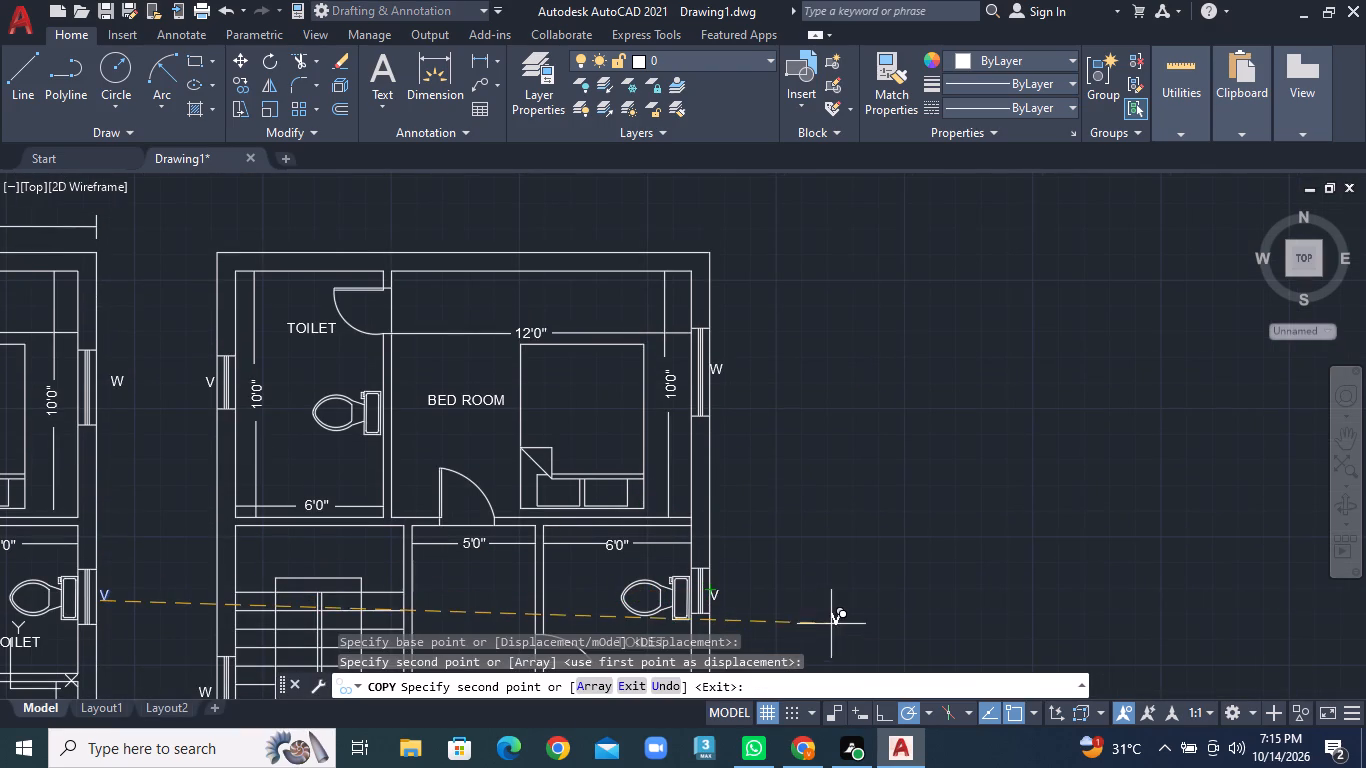
pyautogui.press('Escape')
# Copy the first plan's 20'0" overall width dimension to the same position above the second plan's top wall.
pyautogui.scroll(-3, 764, 556)
pyautogui.moveTo(759, 518); pyautogui.dragTo(763, 389, button='middle')
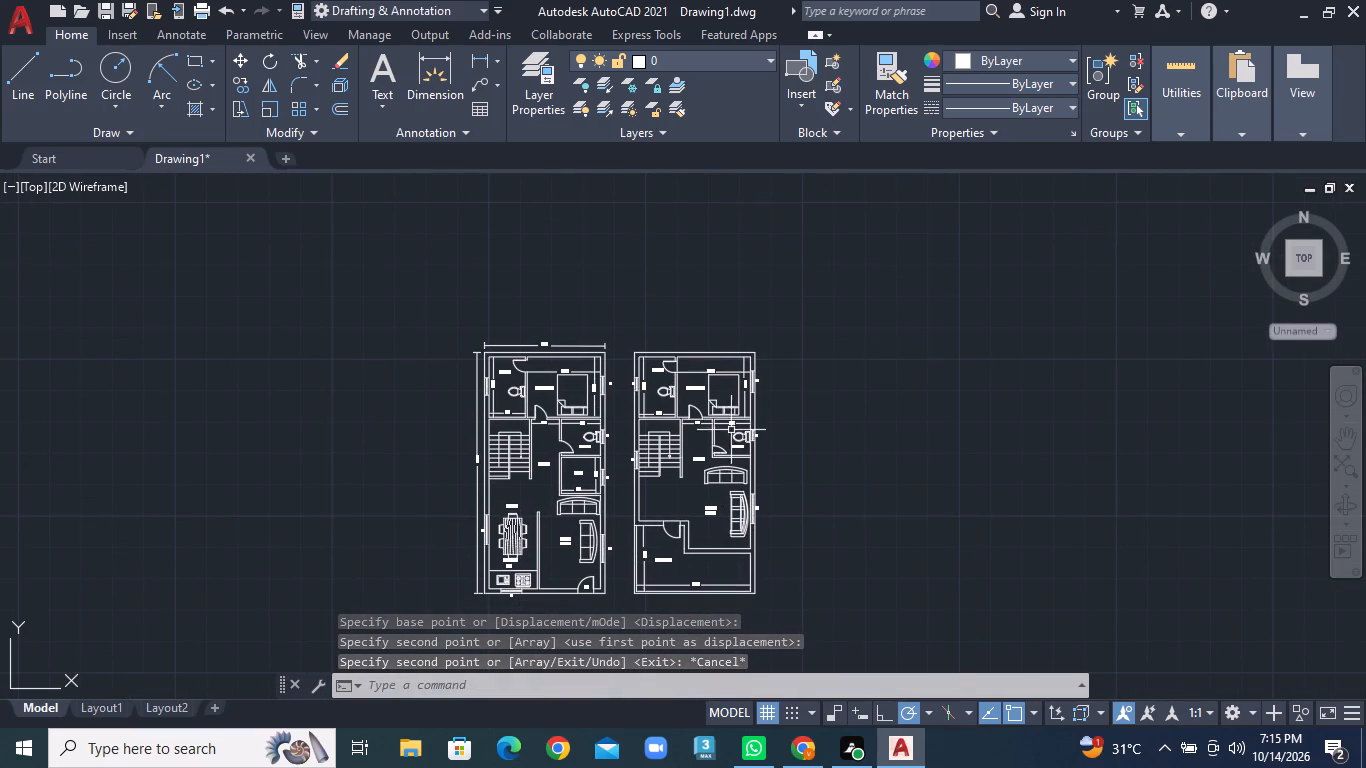
pyautogui.moveTo(625, 359); pyautogui.dragTo(500, 402, button='middle')
pyautogui.scroll(3, 545, 374)
pyautogui.moveTo(497, 390); pyautogui.dragTo(494, 383, button='middle')
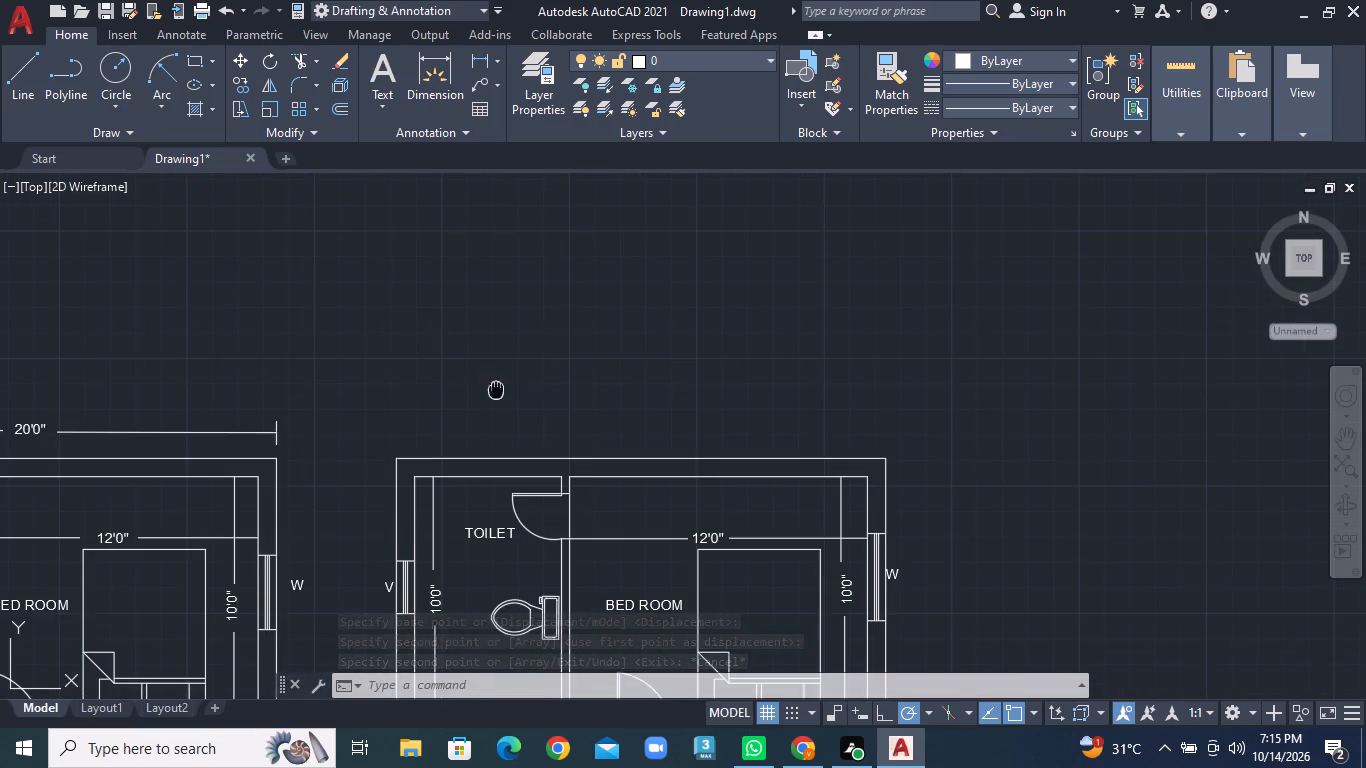
pyautogui.moveTo(494, 383); pyautogui.dragTo(736, 326, button='middle')
pyautogui.moveTo(656, 336); pyautogui.dragTo(702, 314, button='middle')
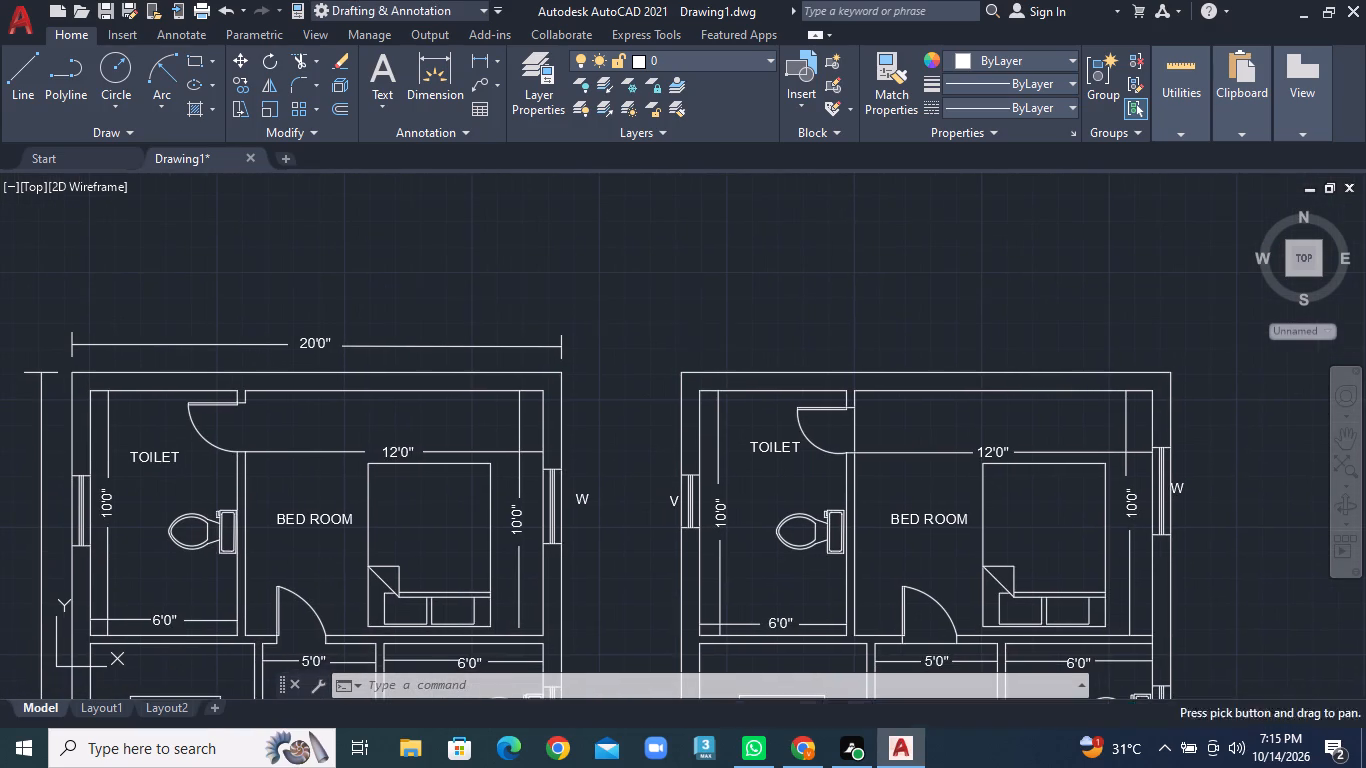
pyautogui.click(52, 318)
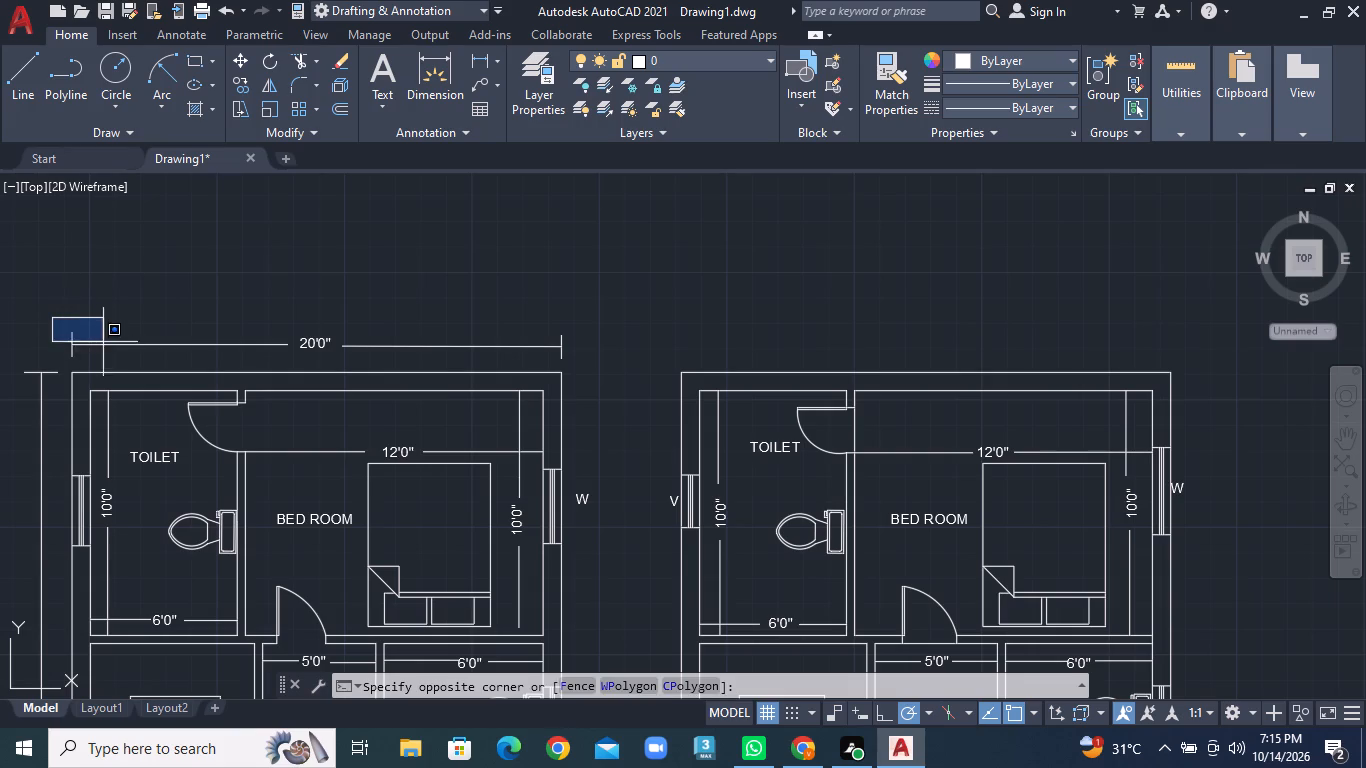
pyautogui.click(573, 362)
pyautogui.rightClick(573, 365)
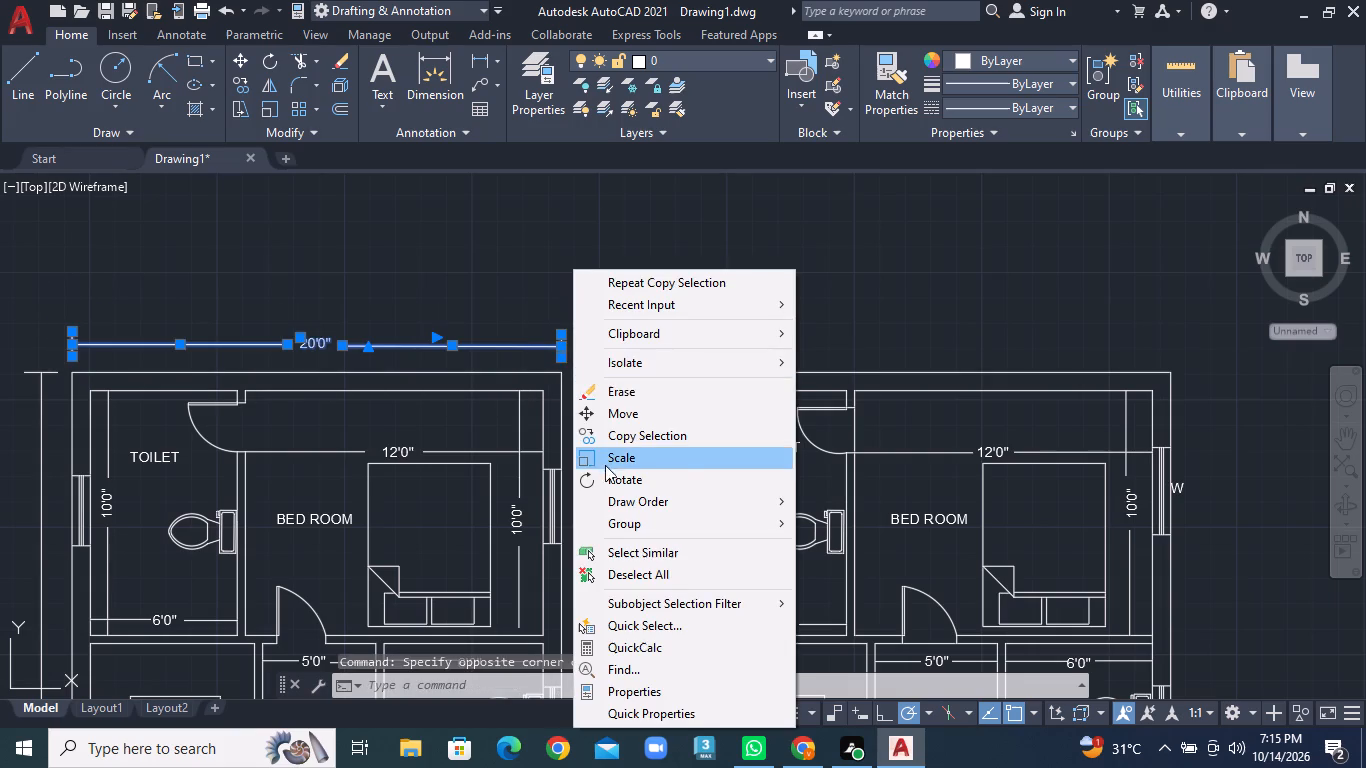
pyautogui.click(610, 443)
pyautogui.click(68, 354)
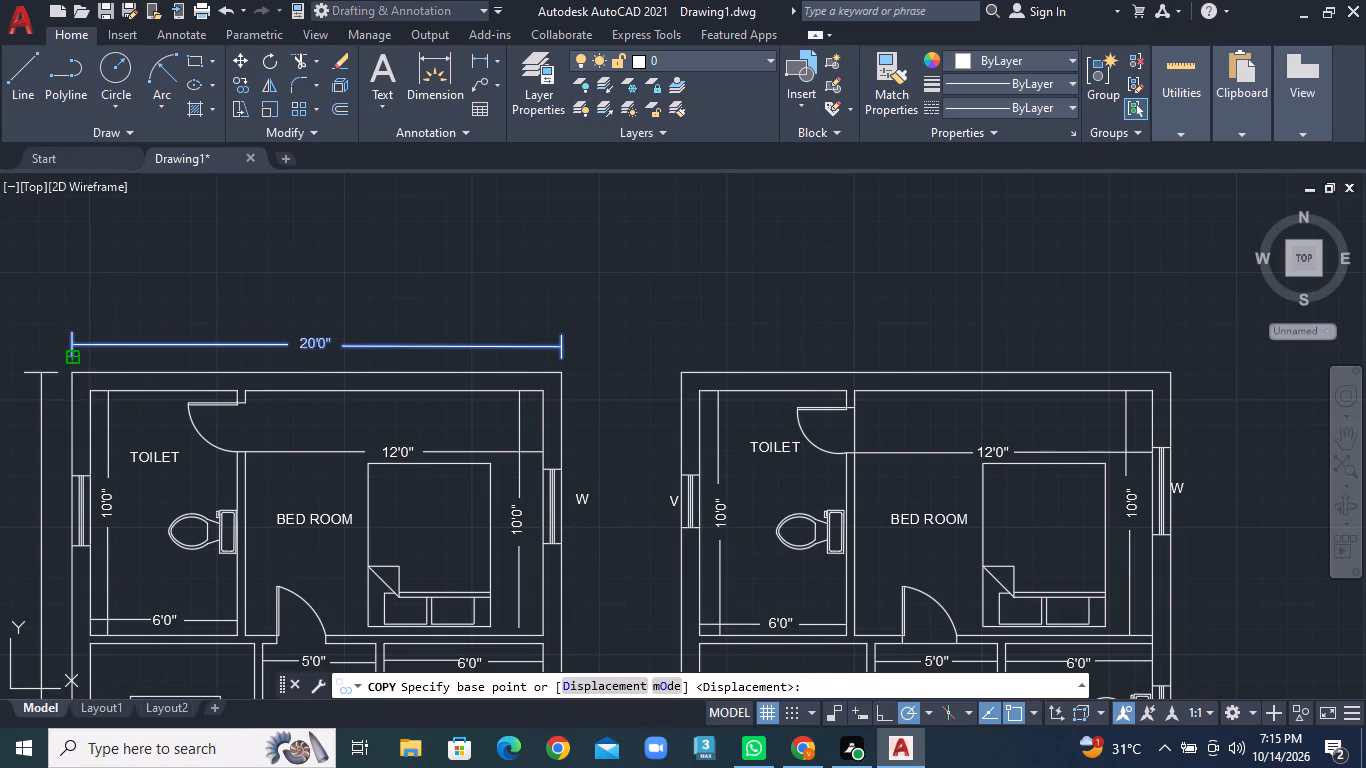
pyautogui.click(677, 362)
pyautogui.press('Escape')
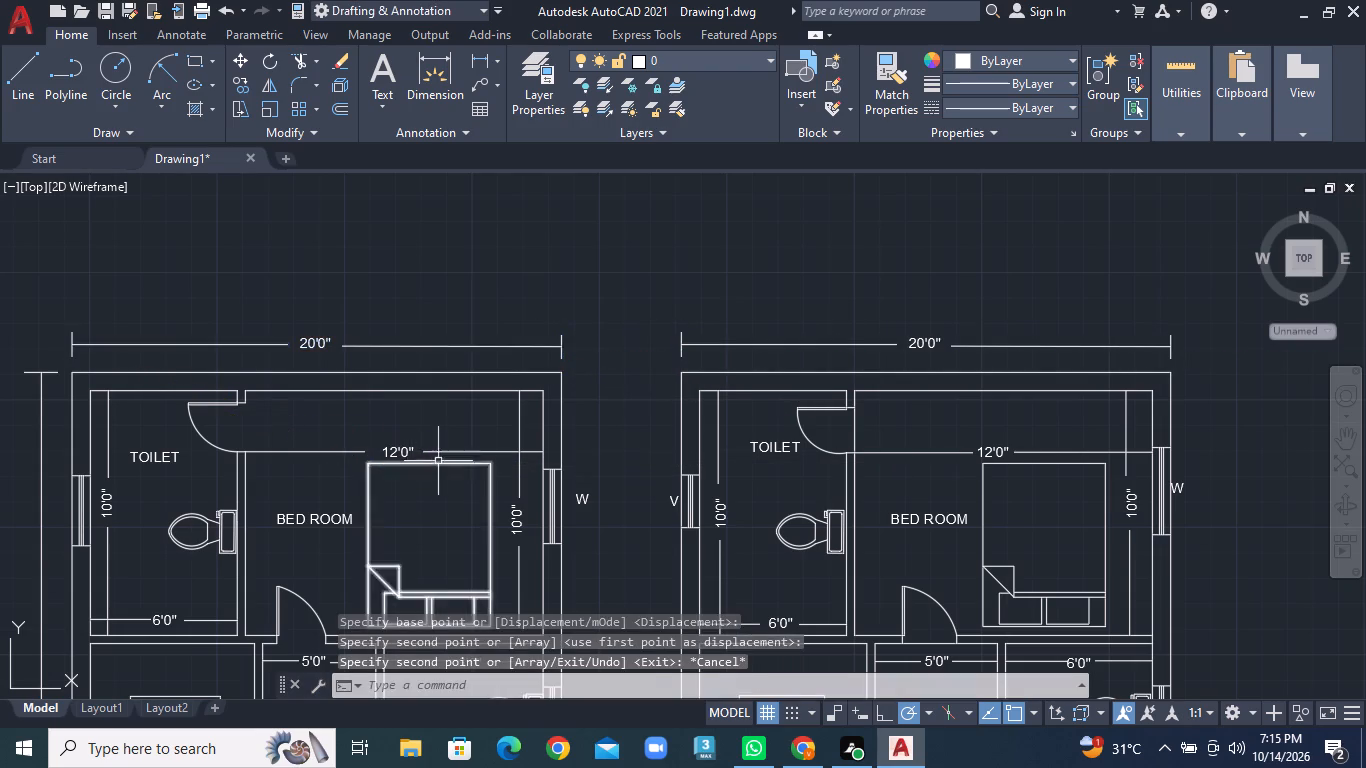
# Copy the first plan's 40'0" overall length text to just outside the second plan's right wall, beside the lobby-side toilet.
pyautogui.scroll(-1, 441, 459)
pyautogui.moveTo(558, 458); pyautogui.dragTo(600, 216, button='middle')
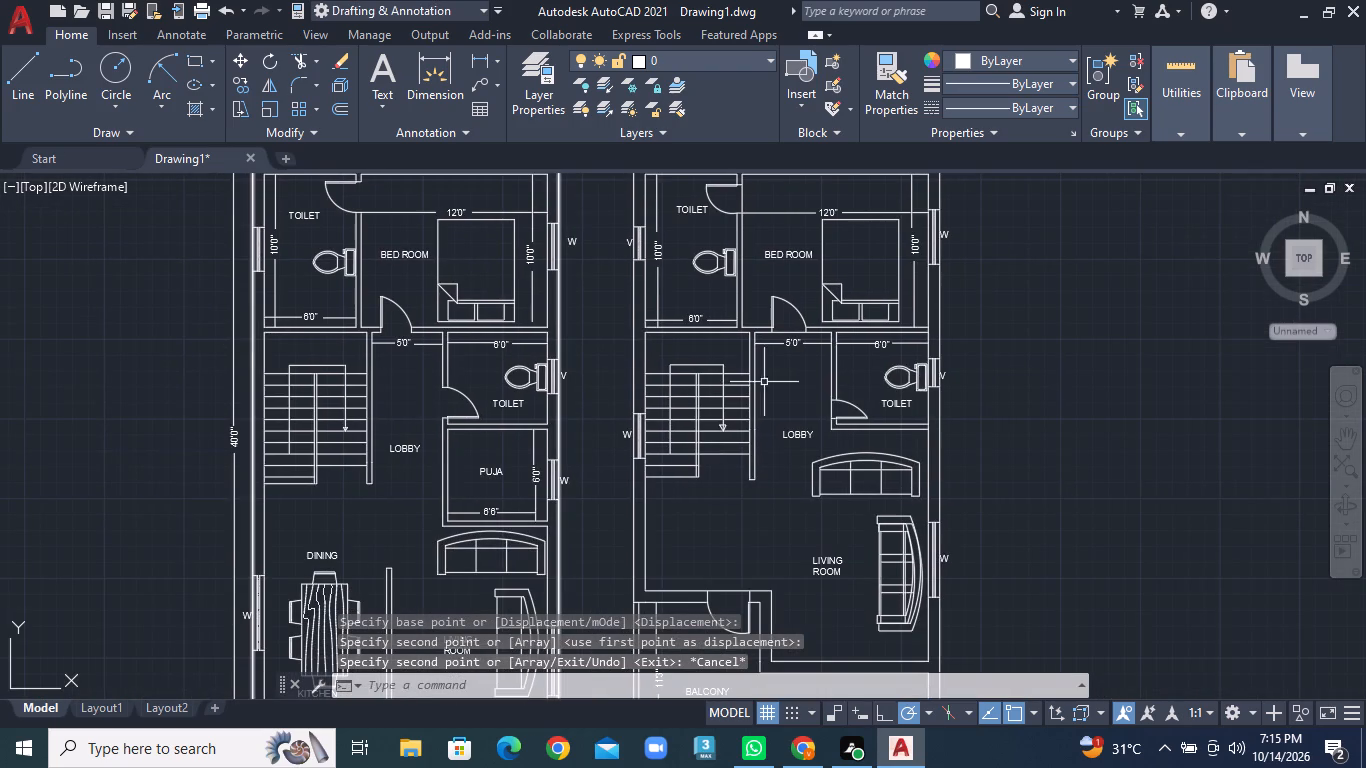
pyautogui.moveTo(764, 382); pyautogui.dragTo(437, 463, button='middle')
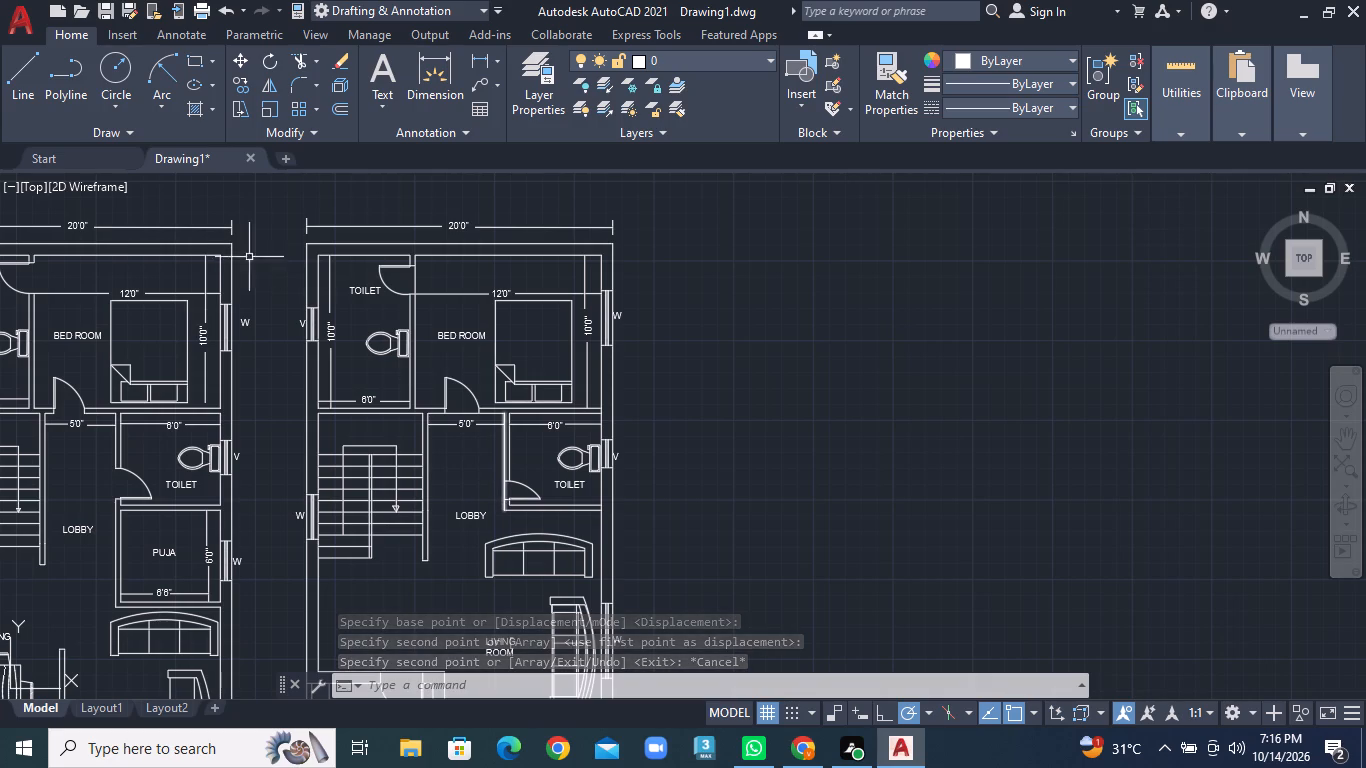
pyautogui.moveTo(238, 386); pyautogui.dragTo(500, 343, button='middle')
pyautogui.scroll(-1, 585, 318)
pyautogui.scroll(1, 246, 433)
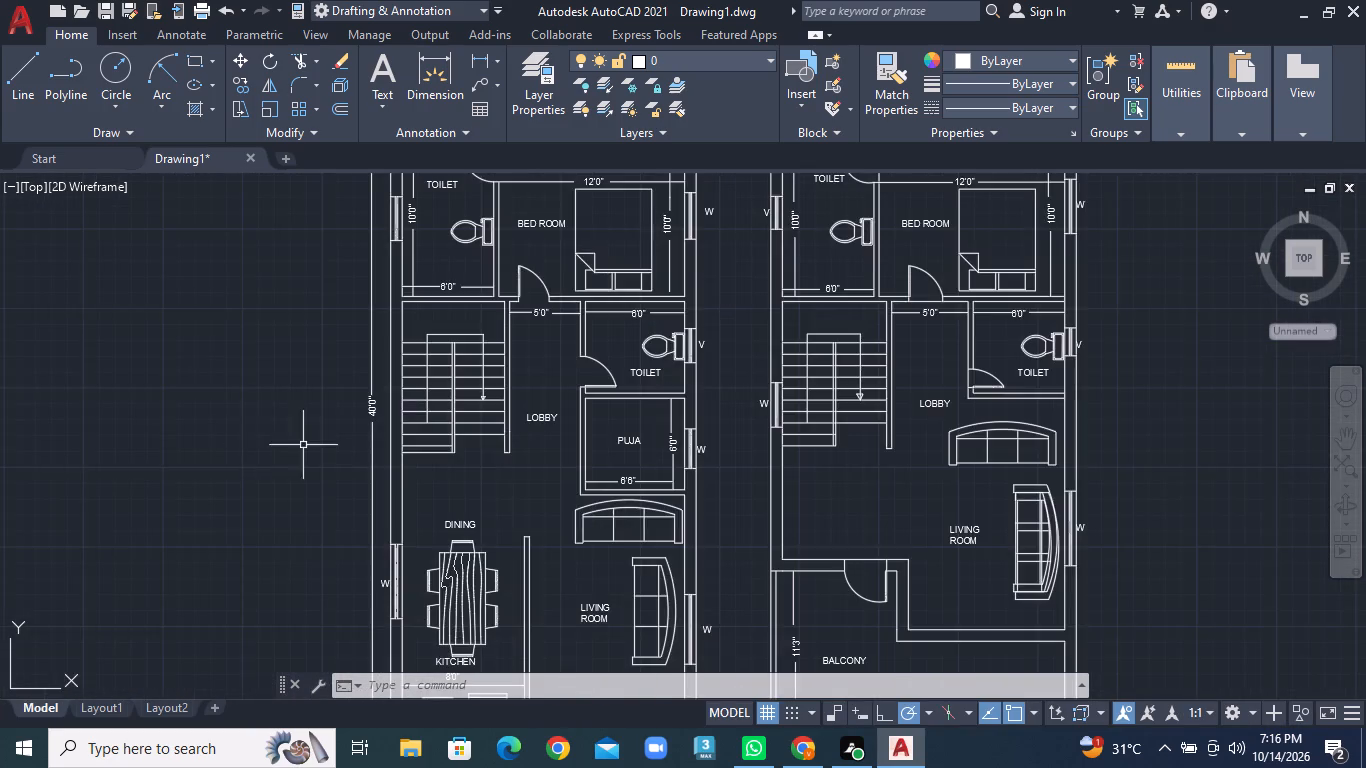
pyautogui.scroll(1, 304, 445)
pyautogui.click(417, 394)
pyautogui.rightClick(417, 394)
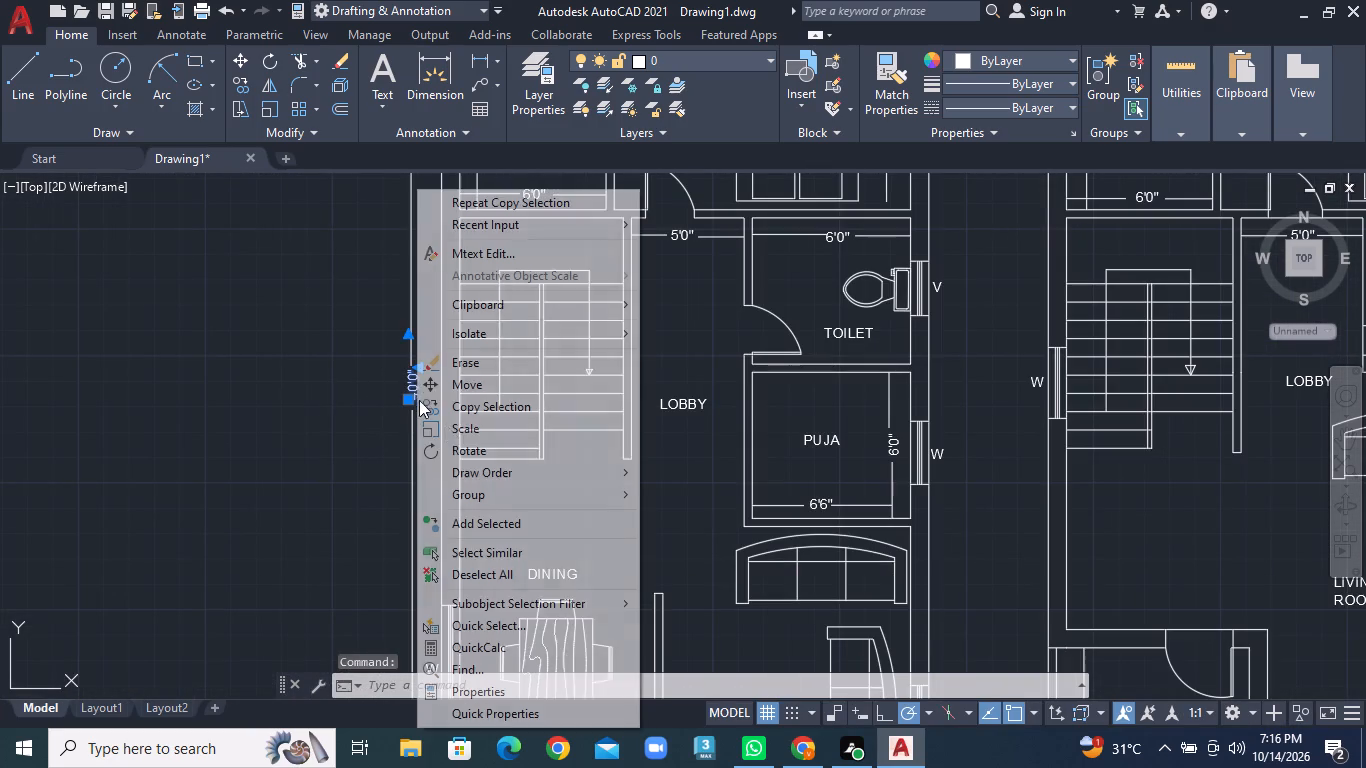
pyautogui.click(463, 414)
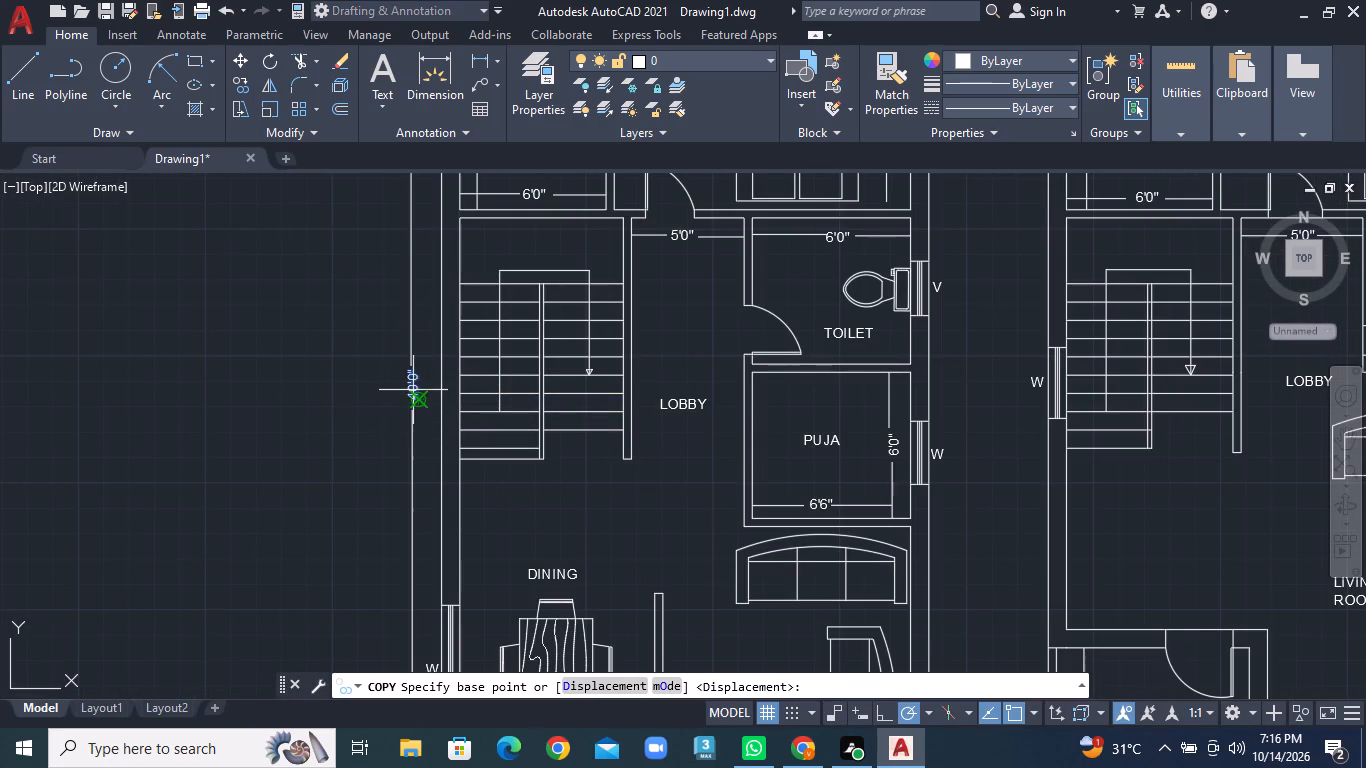
pyautogui.click(413, 390)
pyautogui.scroll(-1, 752, 430)
pyautogui.moveTo(980, 429); pyautogui.dragTo(280, 445, button='middle')
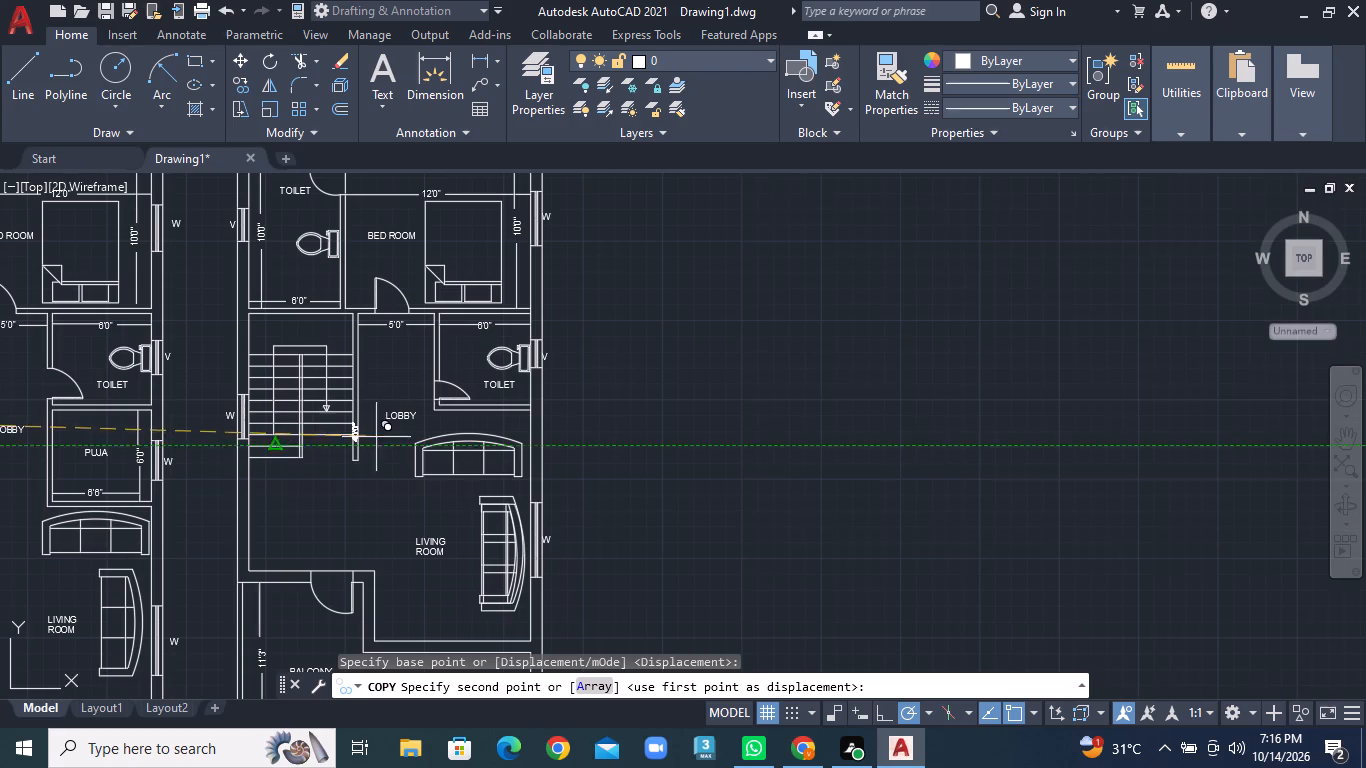
pyautogui.click(575, 407)
pyautogui.press('Escape')
# Draw a short horizontal dimension end line just outside the second plan's upper-right corner, level with the top wall.
pyautogui.moveTo(427, 401); pyautogui.dragTo(435, 451, button='middle')
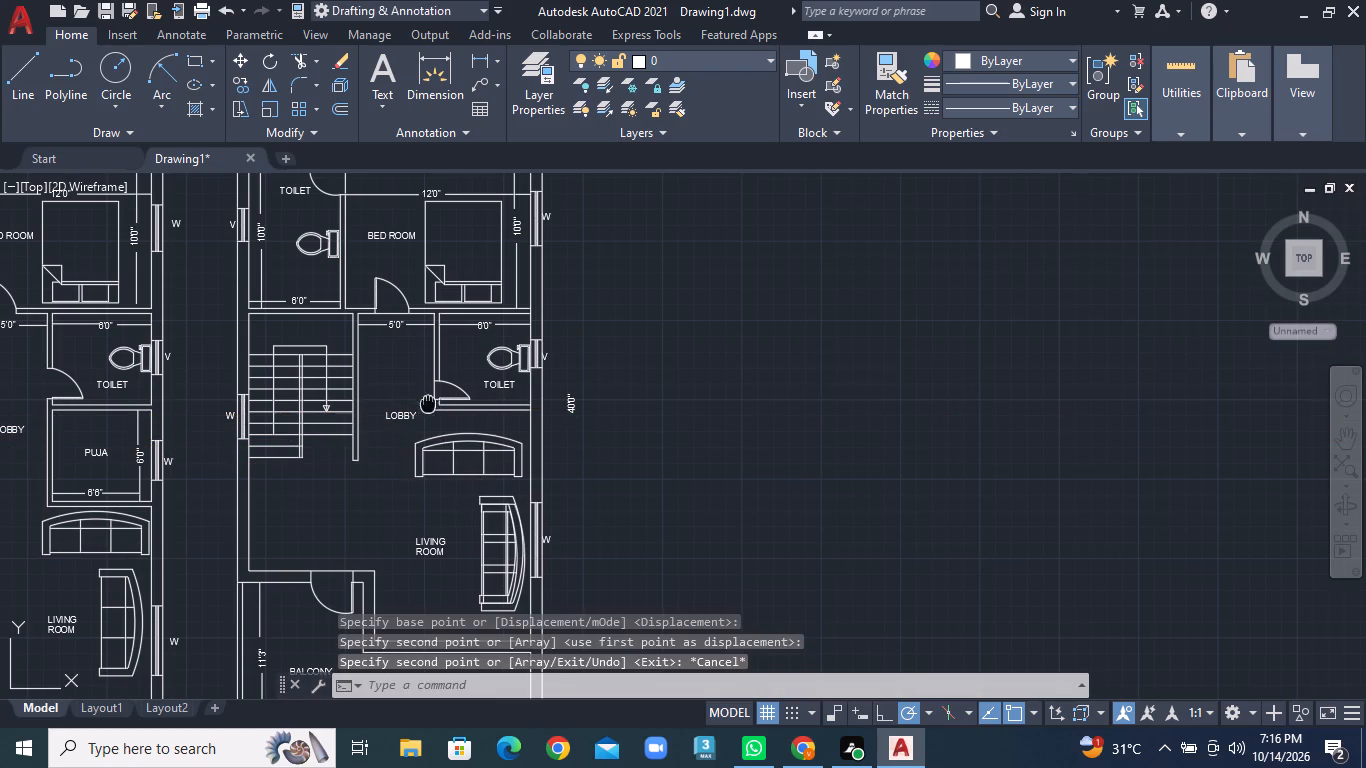
pyautogui.moveTo(435, 451); pyautogui.dragTo(444, 534, button='middle')
pyautogui.click(17, 102)
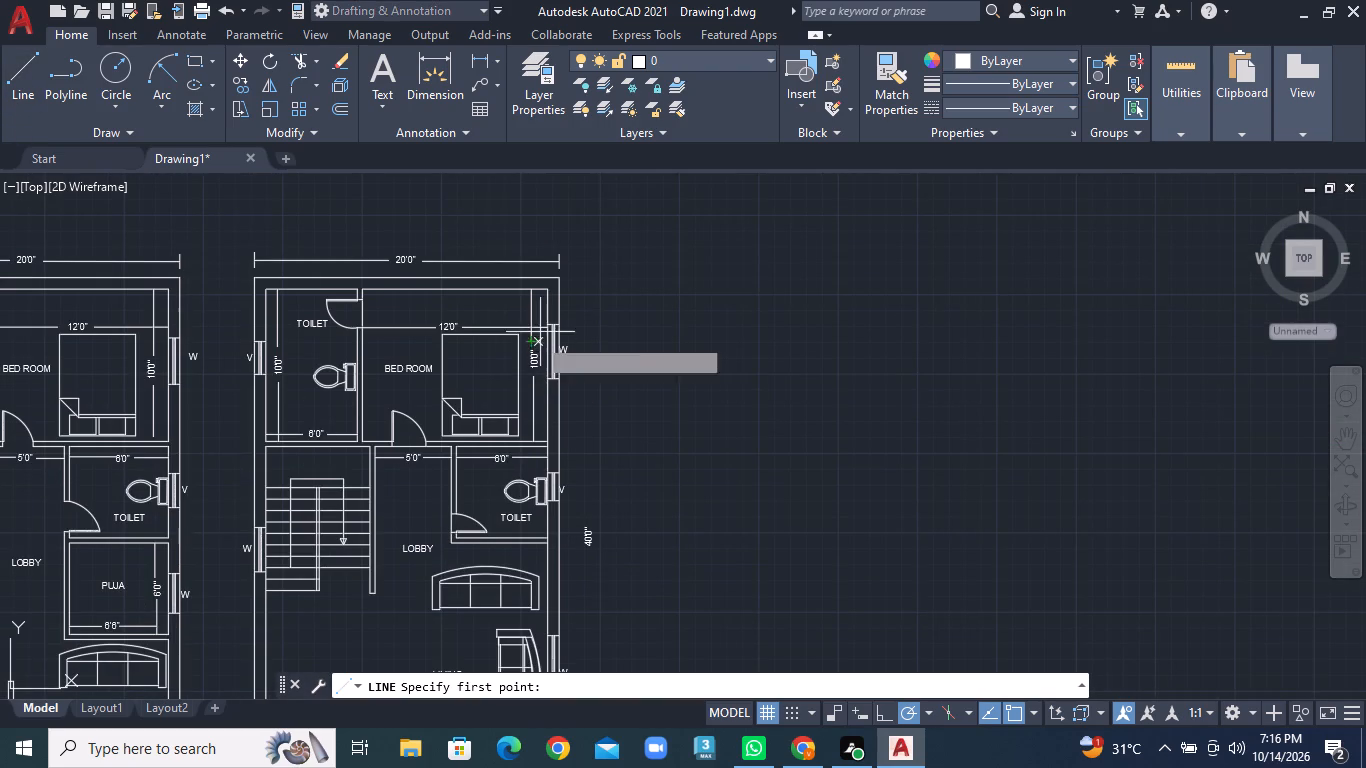
pyautogui.scroll(2, 572, 270)
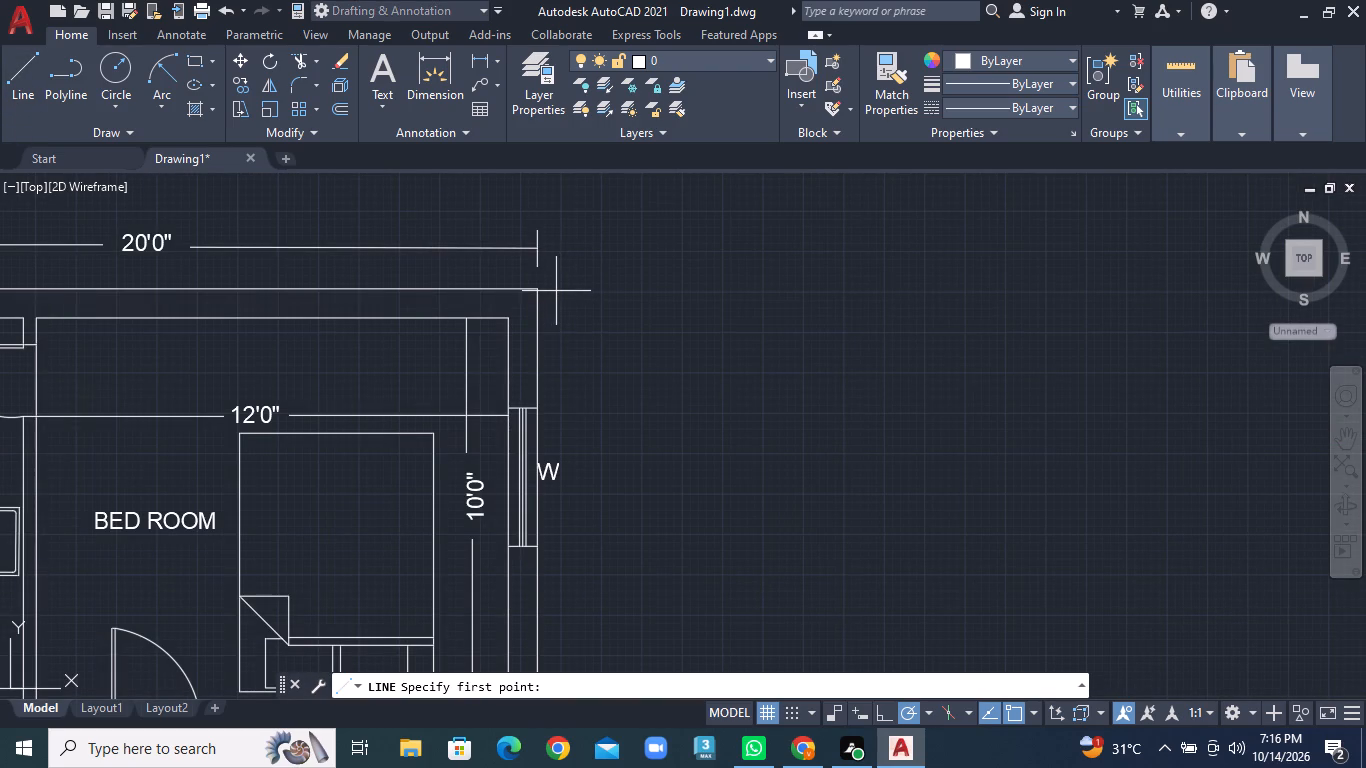
pyautogui.click(555, 288)
pyautogui.click(639, 291)
pyautogui.rightClick(639, 291)
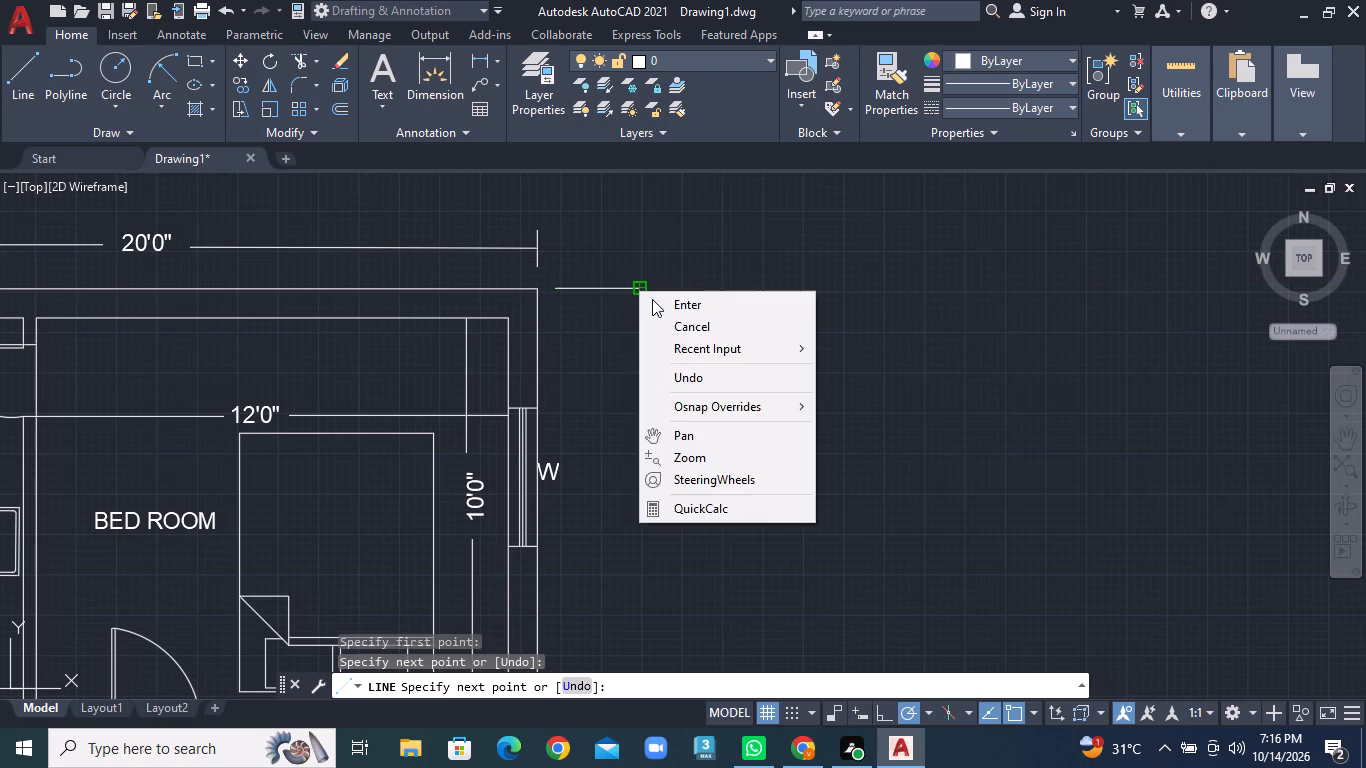
pyautogui.click(652, 299)
# Draw a short horizontal dimension end line just outside the second plan's lower-right corner, level with the bottom wall.
pyautogui.click(16, 97)
pyautogui.scroll(-2, 517, 427)
pyautogui.moveTo(656, 460); pyautogui.dragTo(644, 277, button='middle')
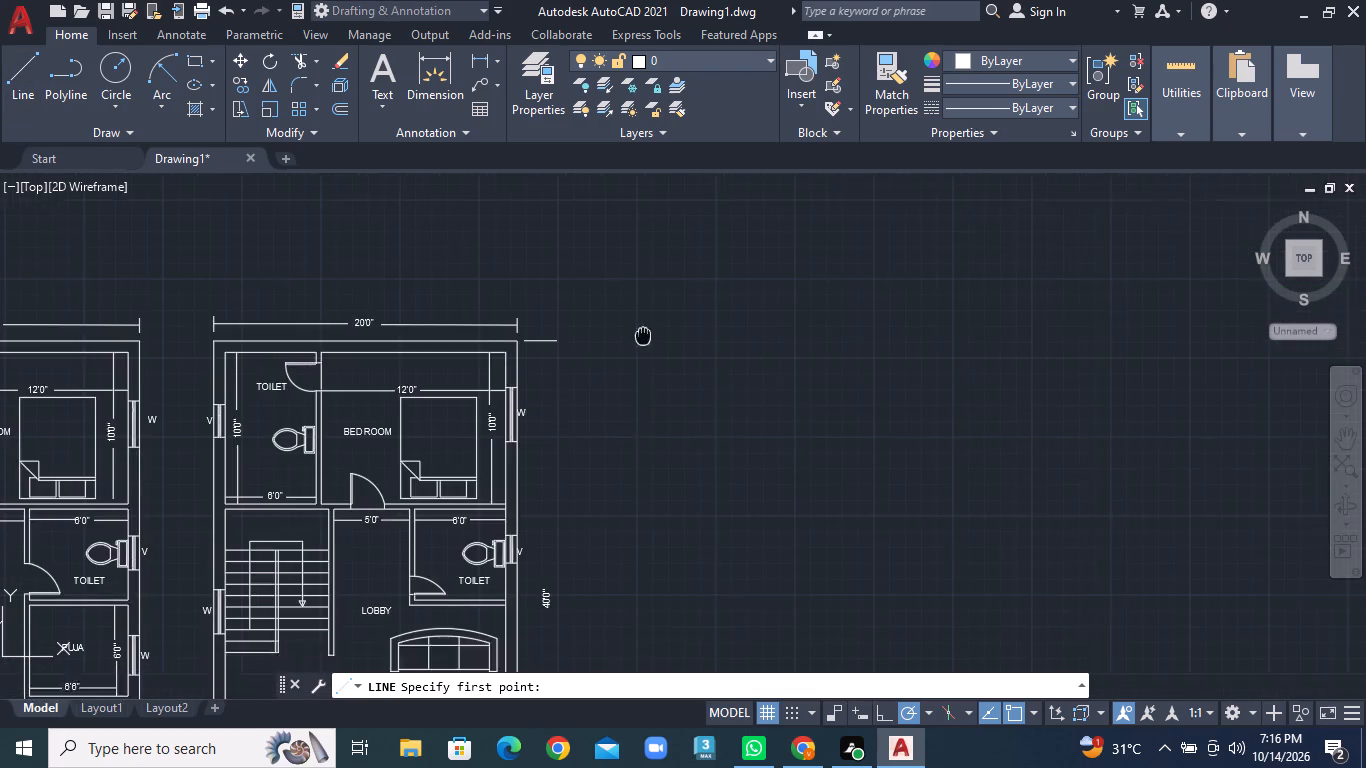
pyautogui.moveTo(644, 277); pyautogui.dragTo(646, 238, button='middle')
pyautogui.moveTo(585, 499); pyautogui.dragTo(632, 257, button='middle')
pyautogui.scroll(2, 582, 529)
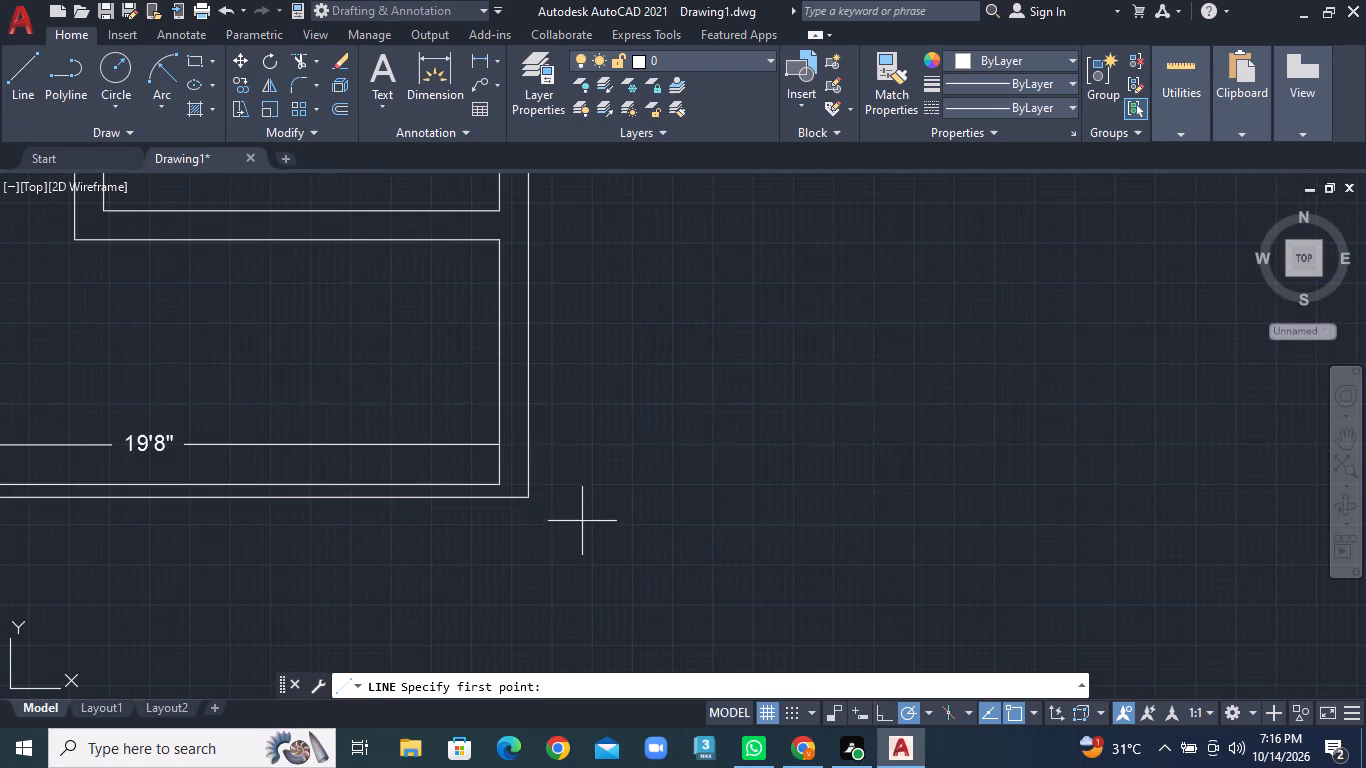
pyautogui.click(552, 496)
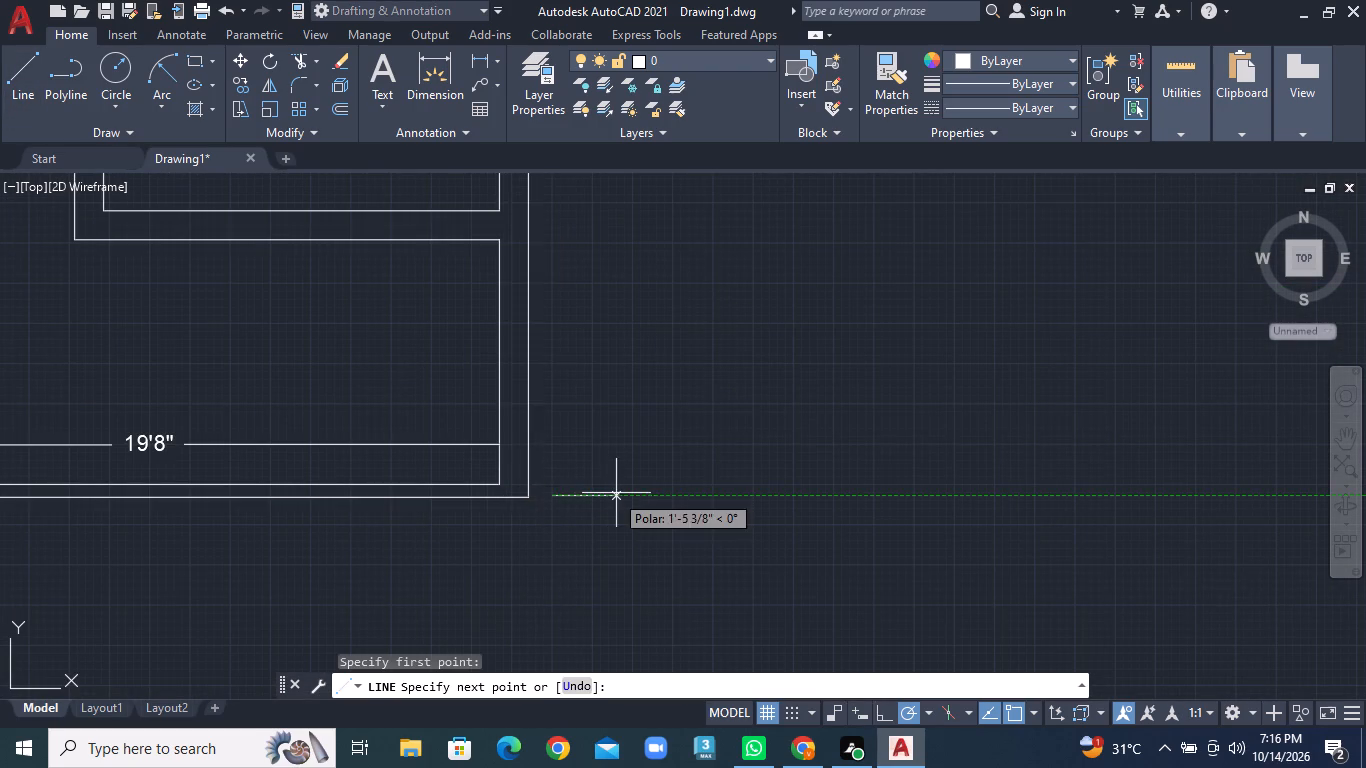
pyautogui.click(633, 493)
pyautogui.rightClick(633, 493)
pyautogui.click(651, 497)
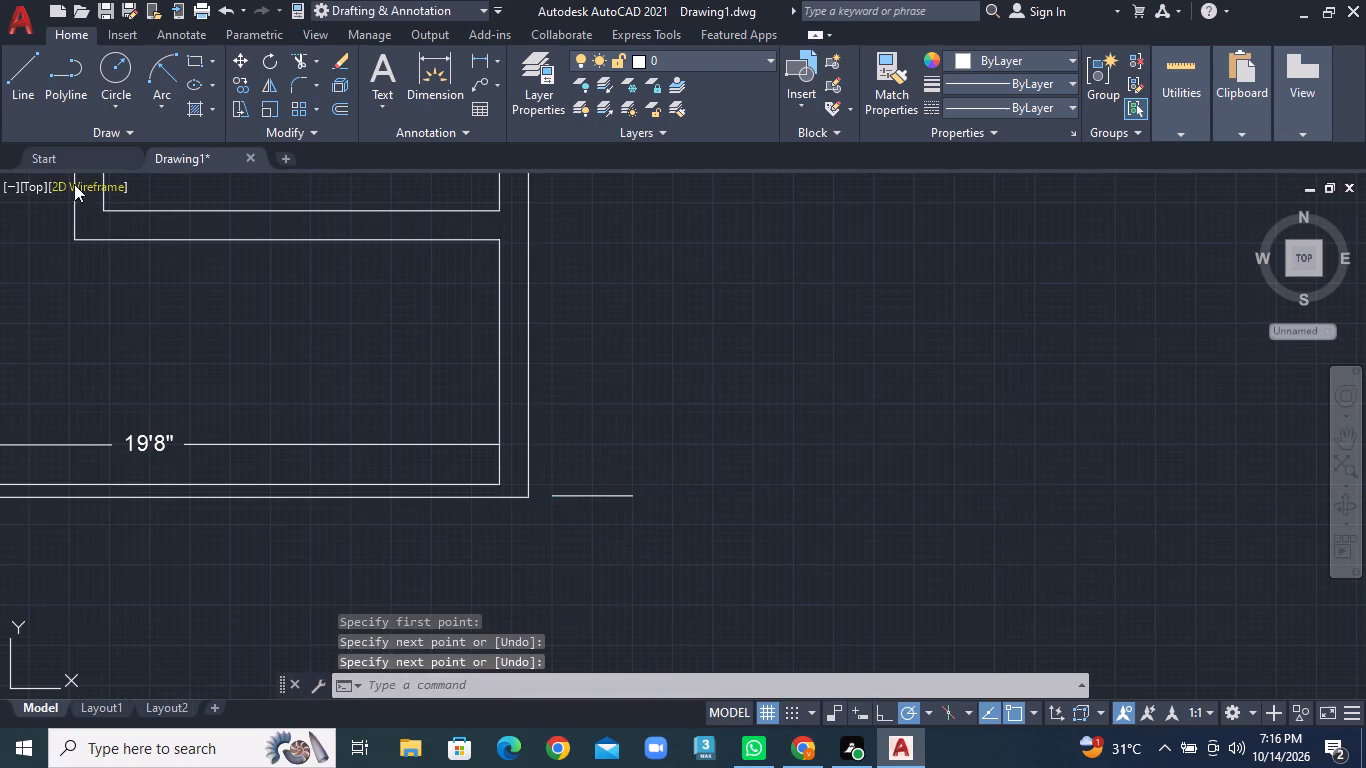
# Draw a vertical dimension line from the lower end line's midpoint up to just below the 40'0" text.
pyautogui.click(17, 106)
pyautogui.click(589, 497)
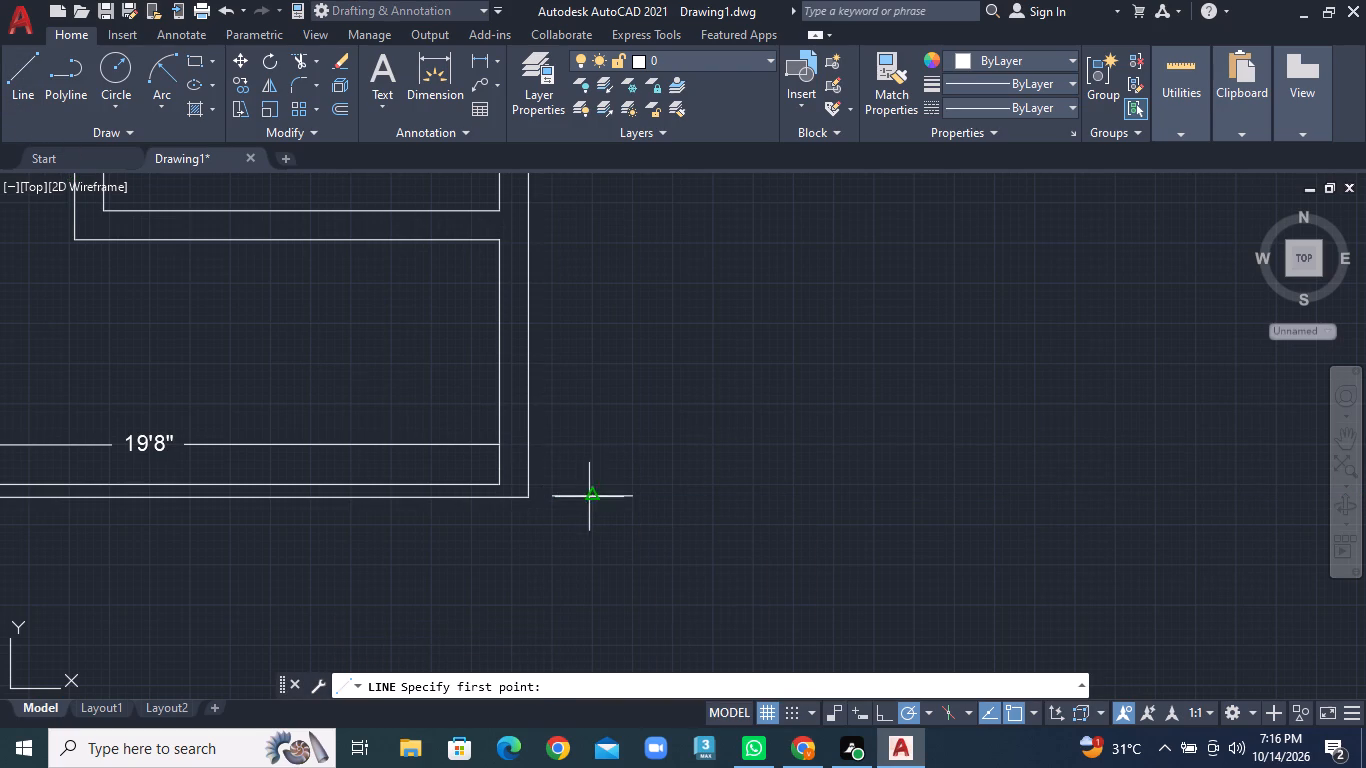
pyautogui.scroll(-2, 588, 326)
pyautogui.moveTo(588, 326); pyautogui.dragTo(476, 767, button='middle')
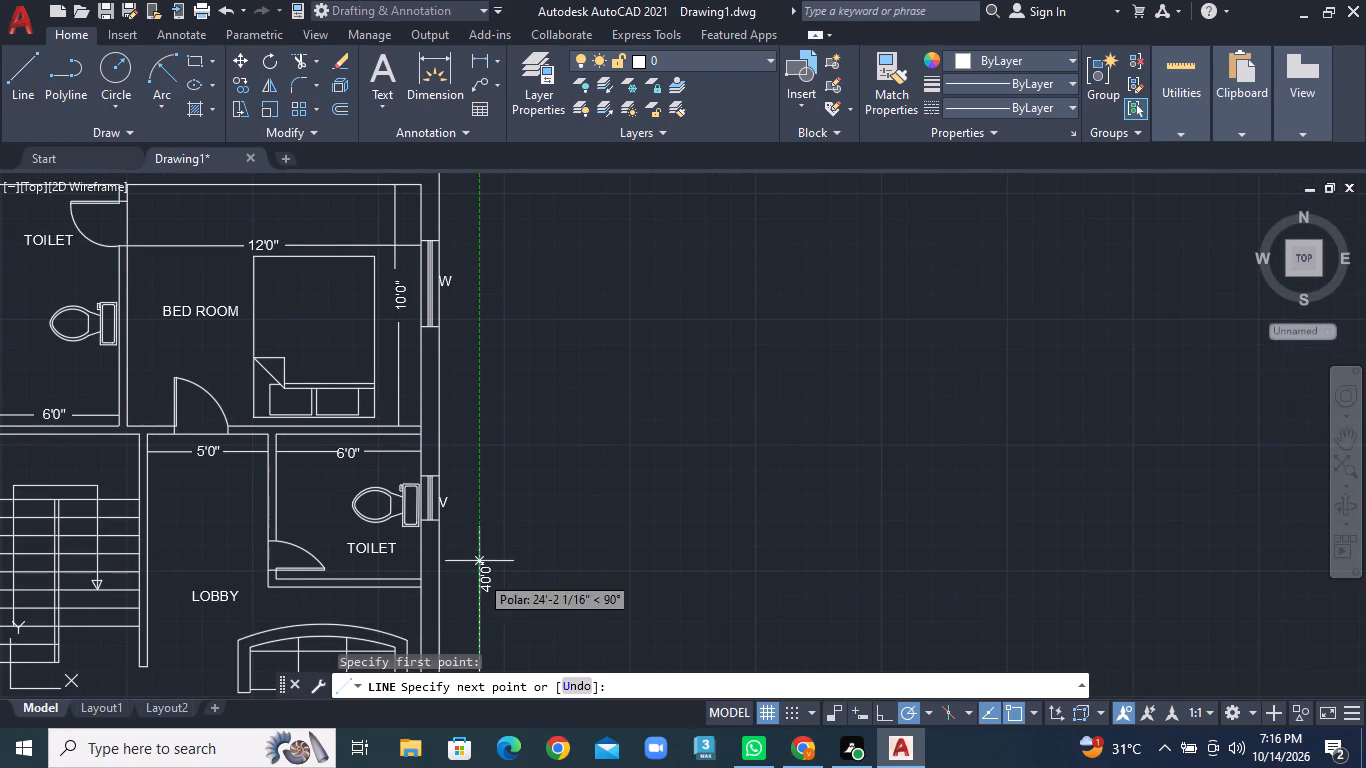
pyautogui.click(483, 606)
pyautogui.rightClick(483, 606)
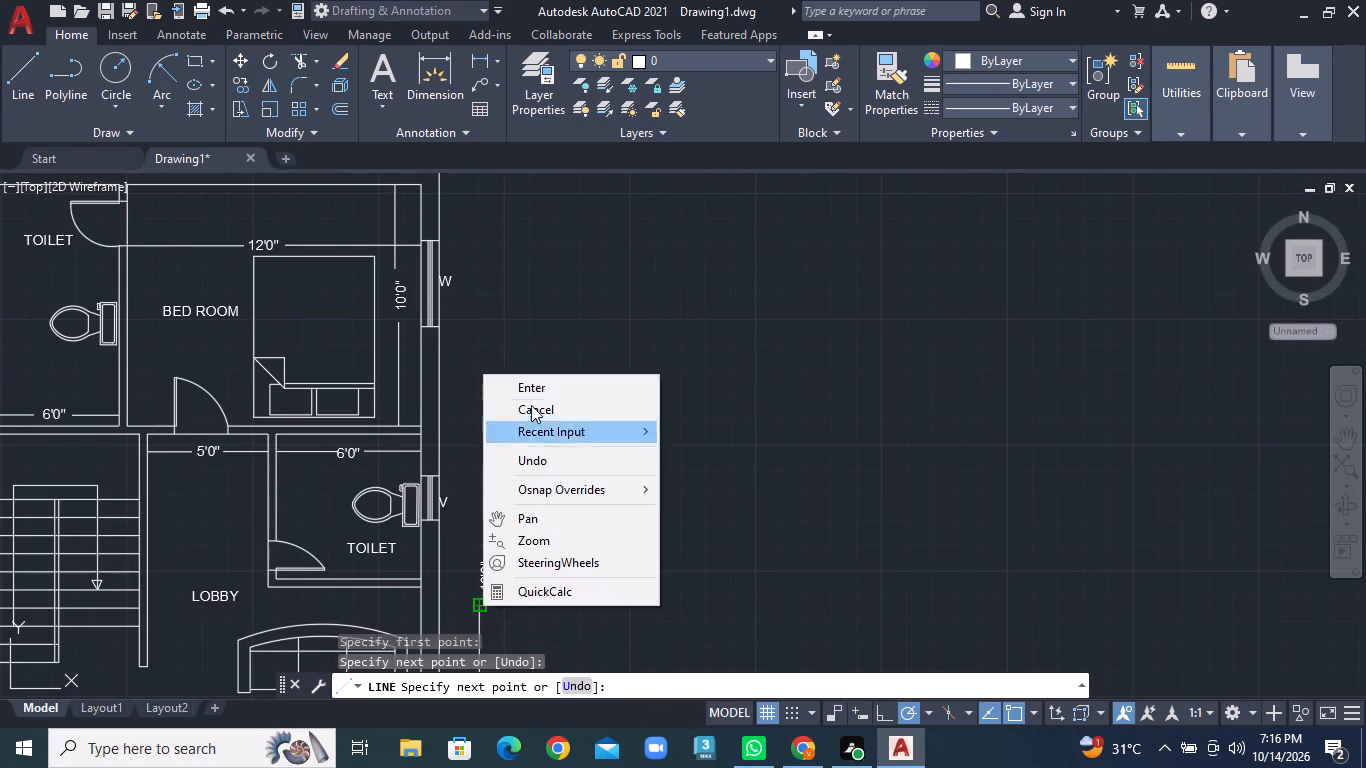
pyautogui.click(532, 388)
# Draw a vertical dimension line from the upper end line's midpoint down to just above the 40'0" text.
pyautogui.click(17, 89)
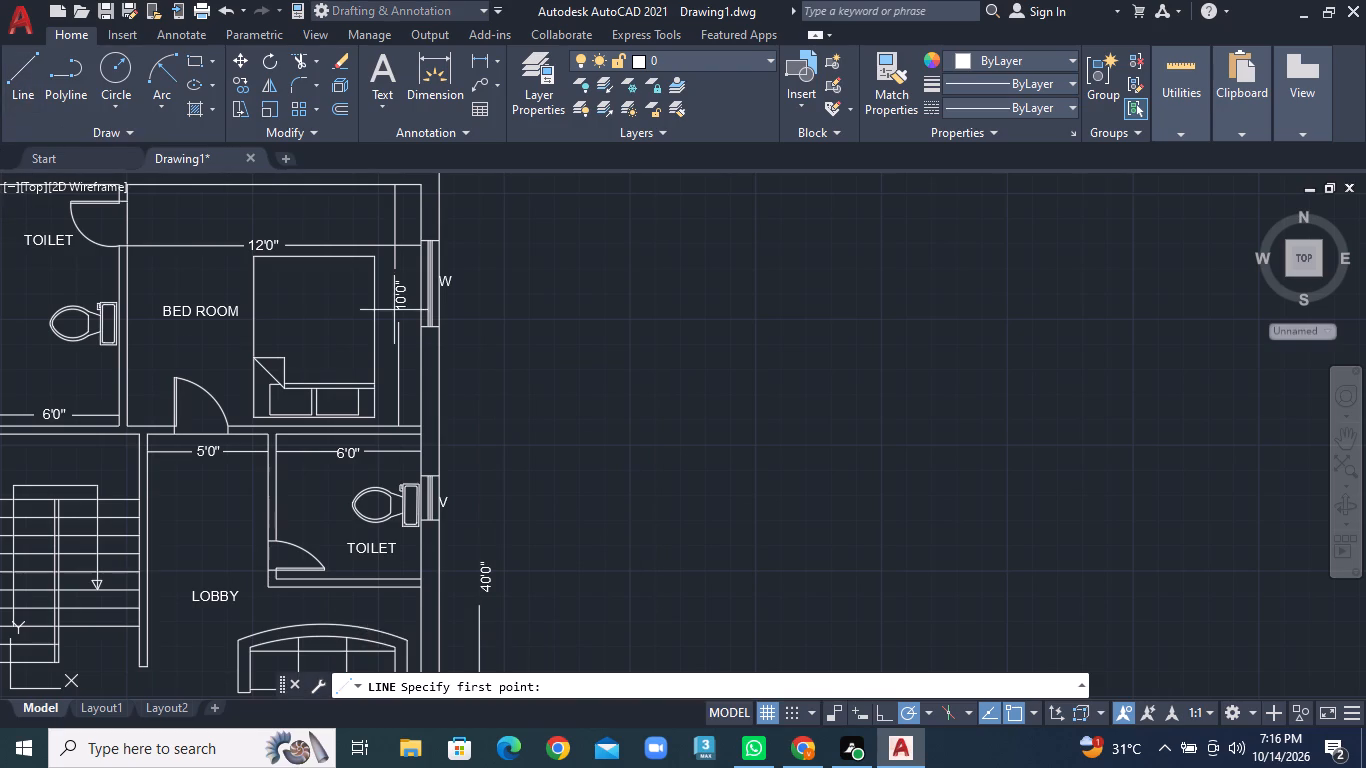
pyautogui.moveTo(560, 394); pyautogui.dragTo(603, 573, button='middle')
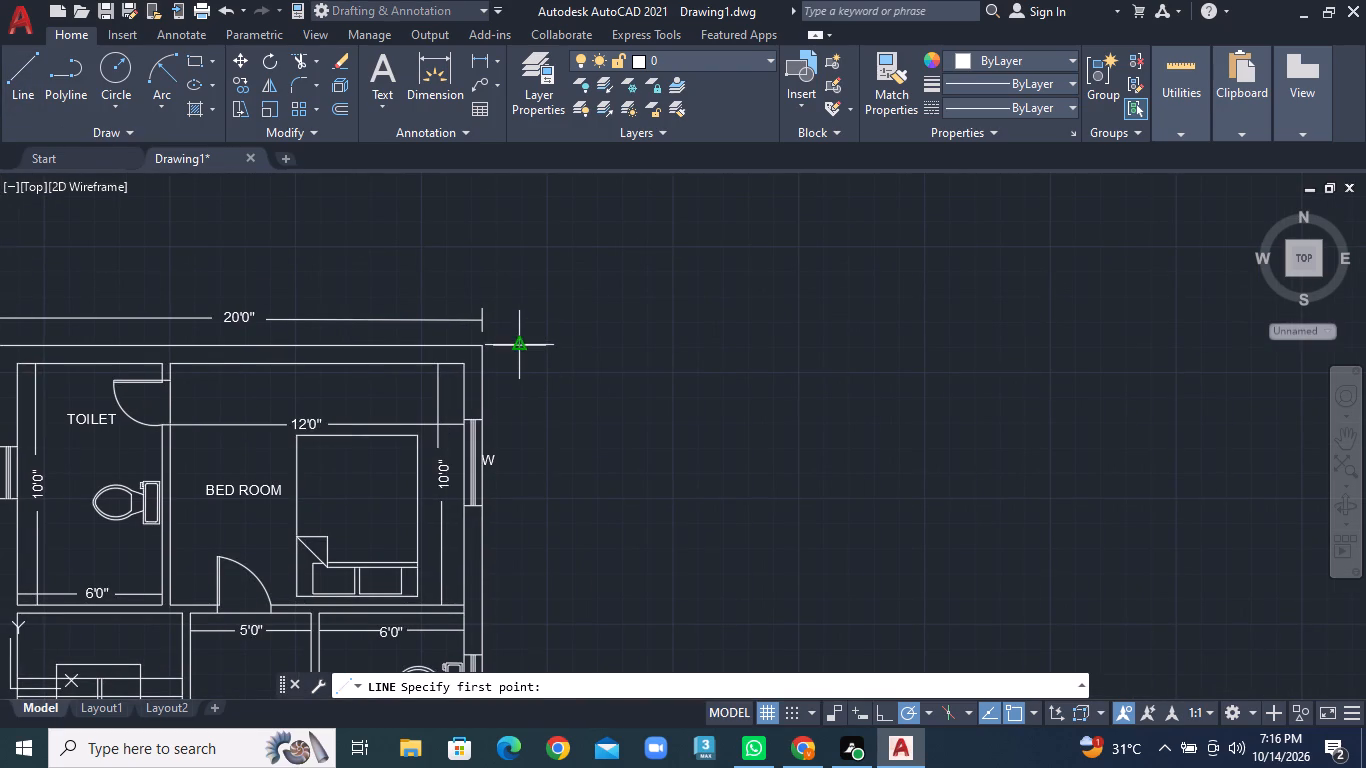
pyautogui.click(522, 345)
pyautogui.moveTo(538, 600); pyautogui.dragTo(561, 299, button='middle')
pyautogui.scroll(-1, 561, 299)
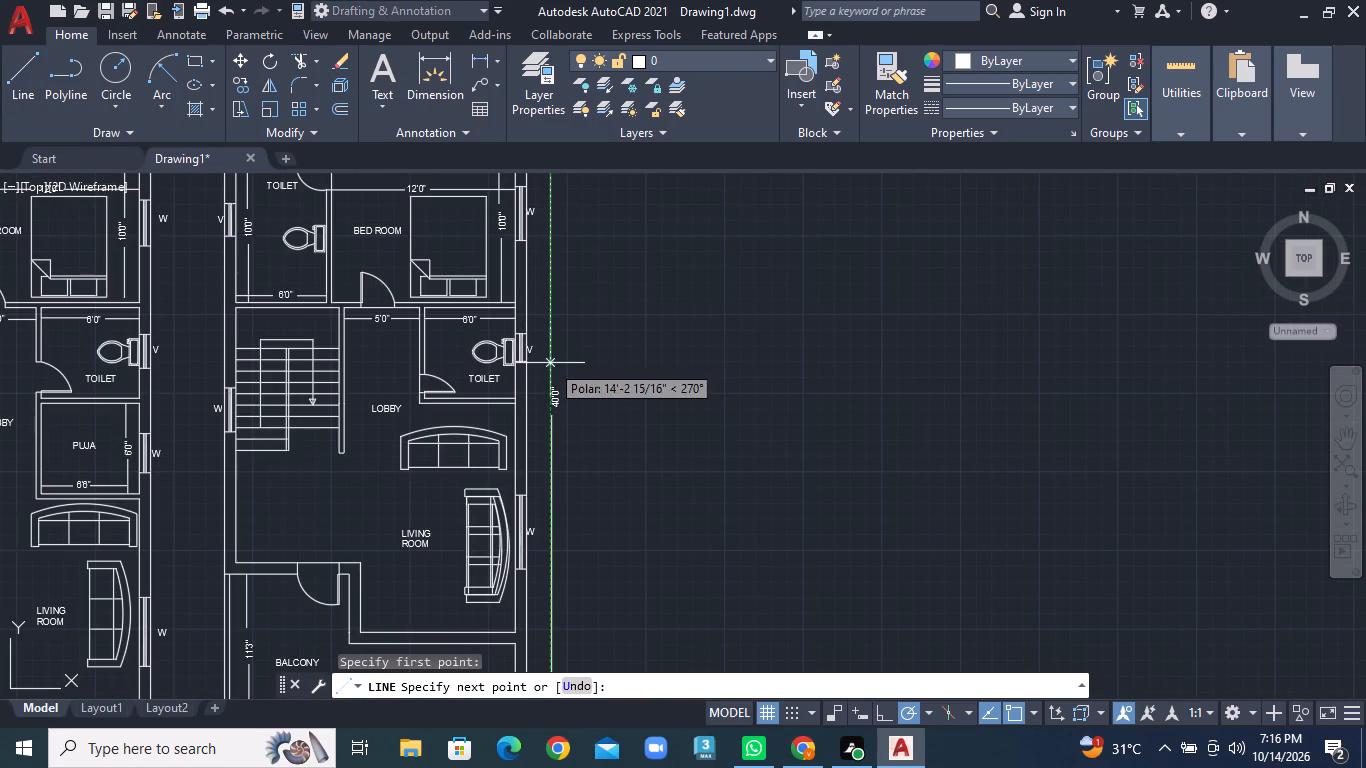
pyautogui.click(550, 376)
pyautogui.rightClick(550, 376)
pyautogui.click(592, 388)
# Move the second plan's 40'0" text into line with the gap between the two vertical dimension lines.
pyautogui.scroll(3, 557, 403)
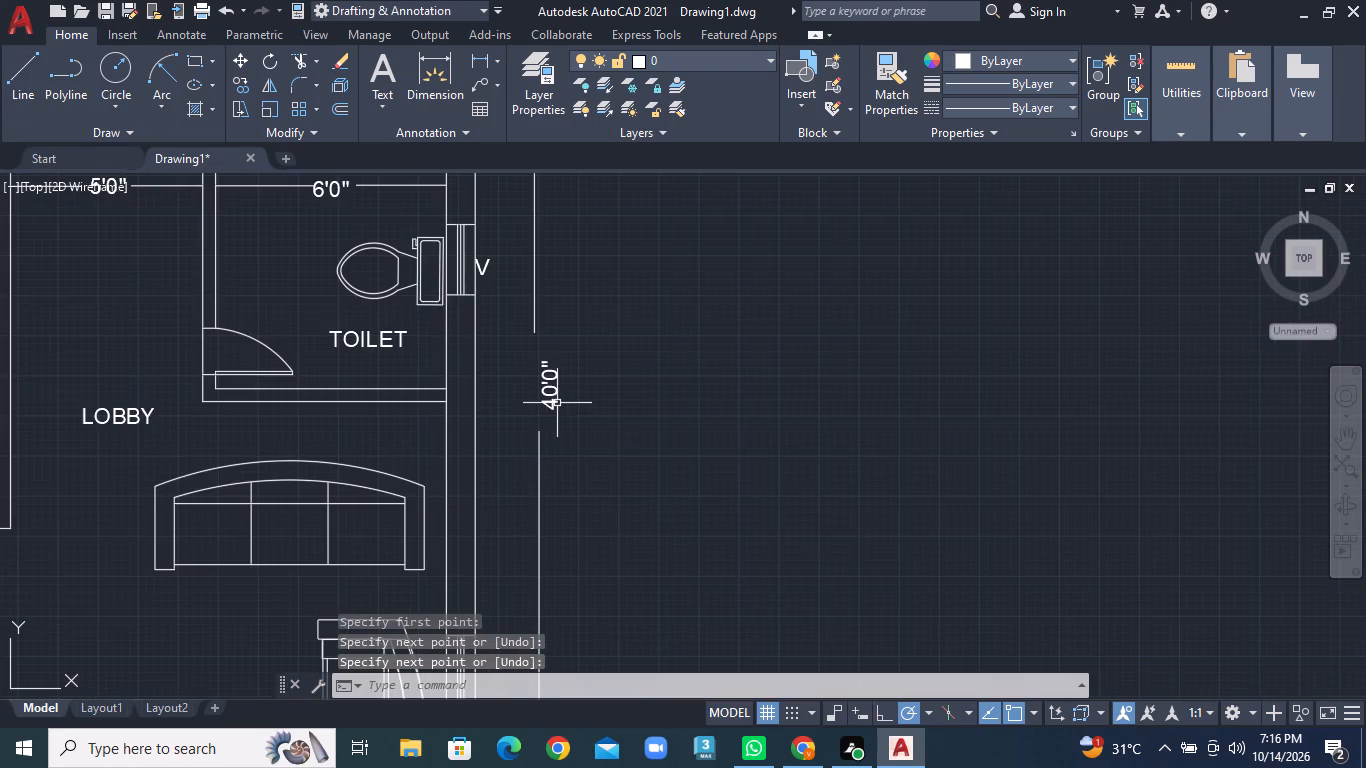
pyautogui.click(552, 396)
pyautogui.rightClick(552, 396)
pyautogui.click(621, 379)
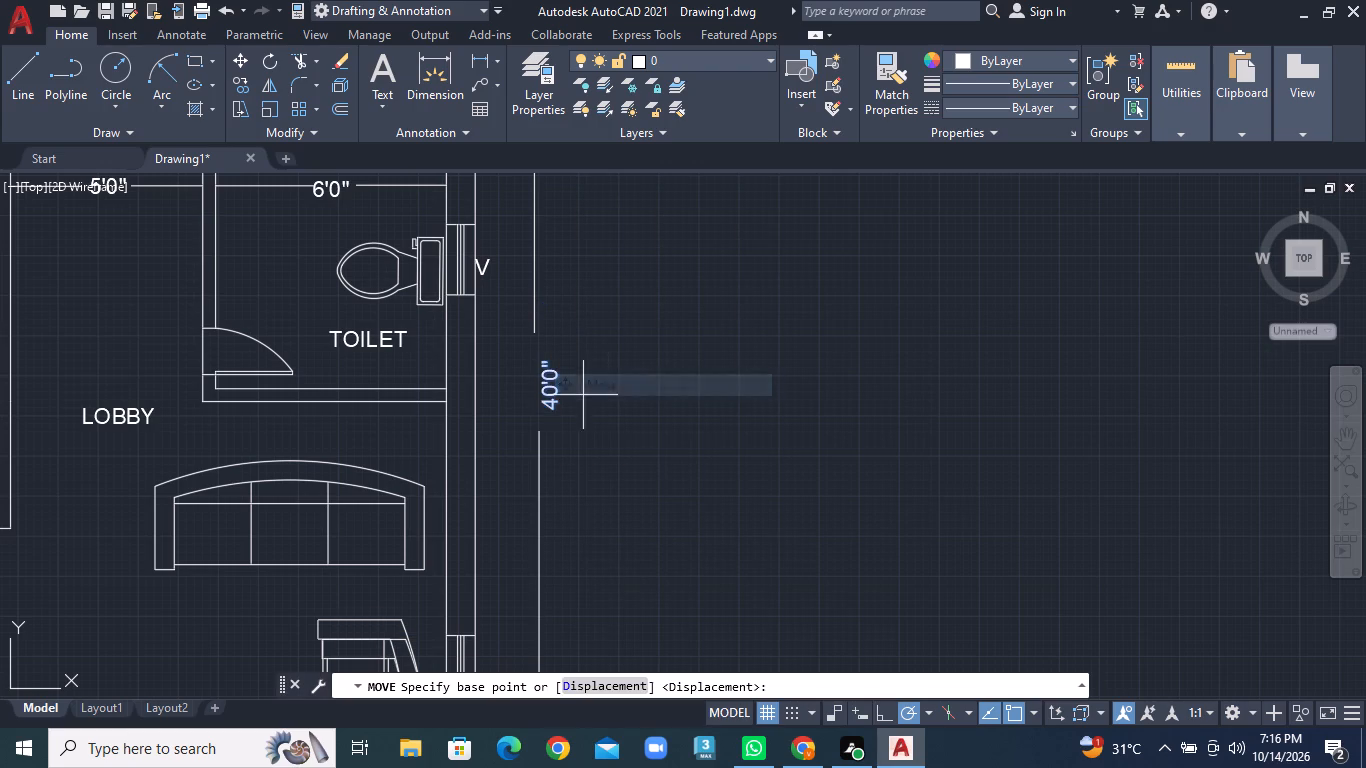
pyautogui.click(546, 392)
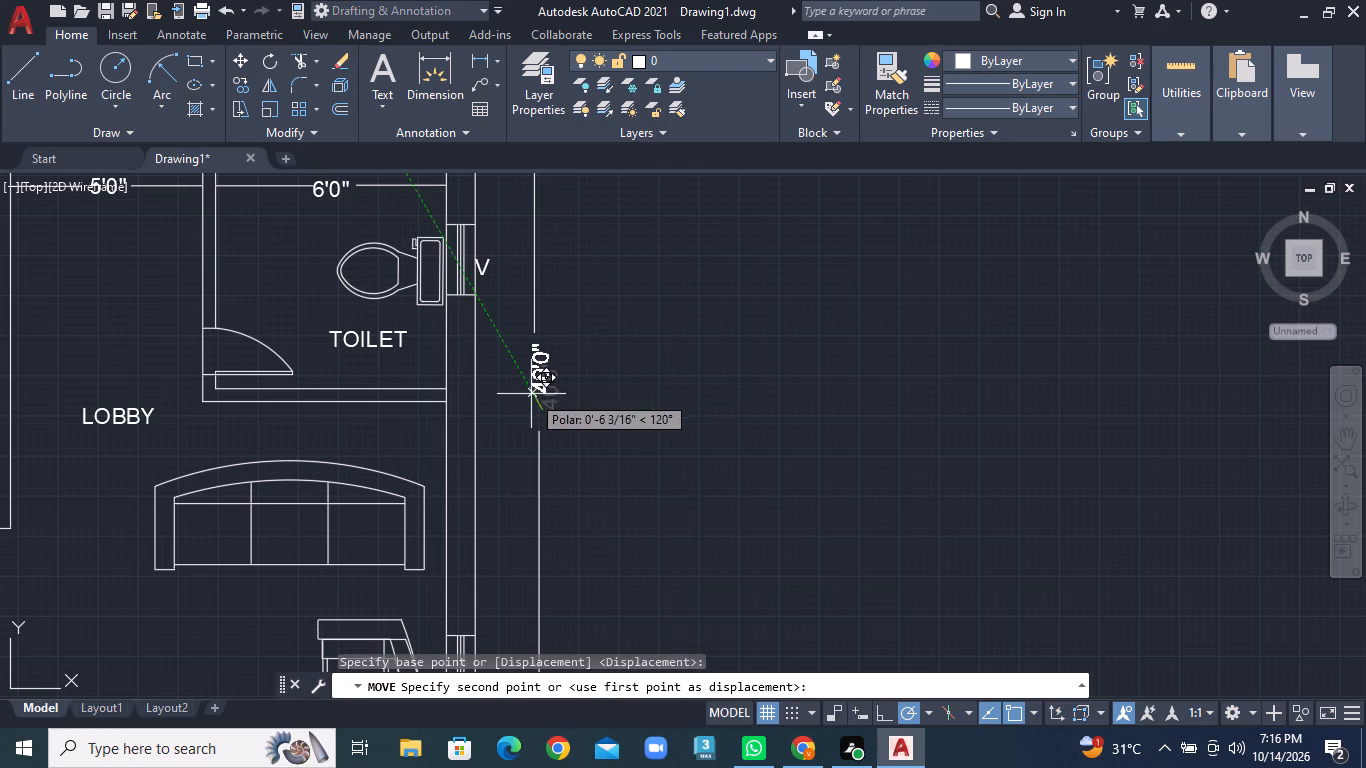
pyautogui.click(531, 394)
pyautogui.press('Escape')
pyautogui.scroll(-2, 671, 422)
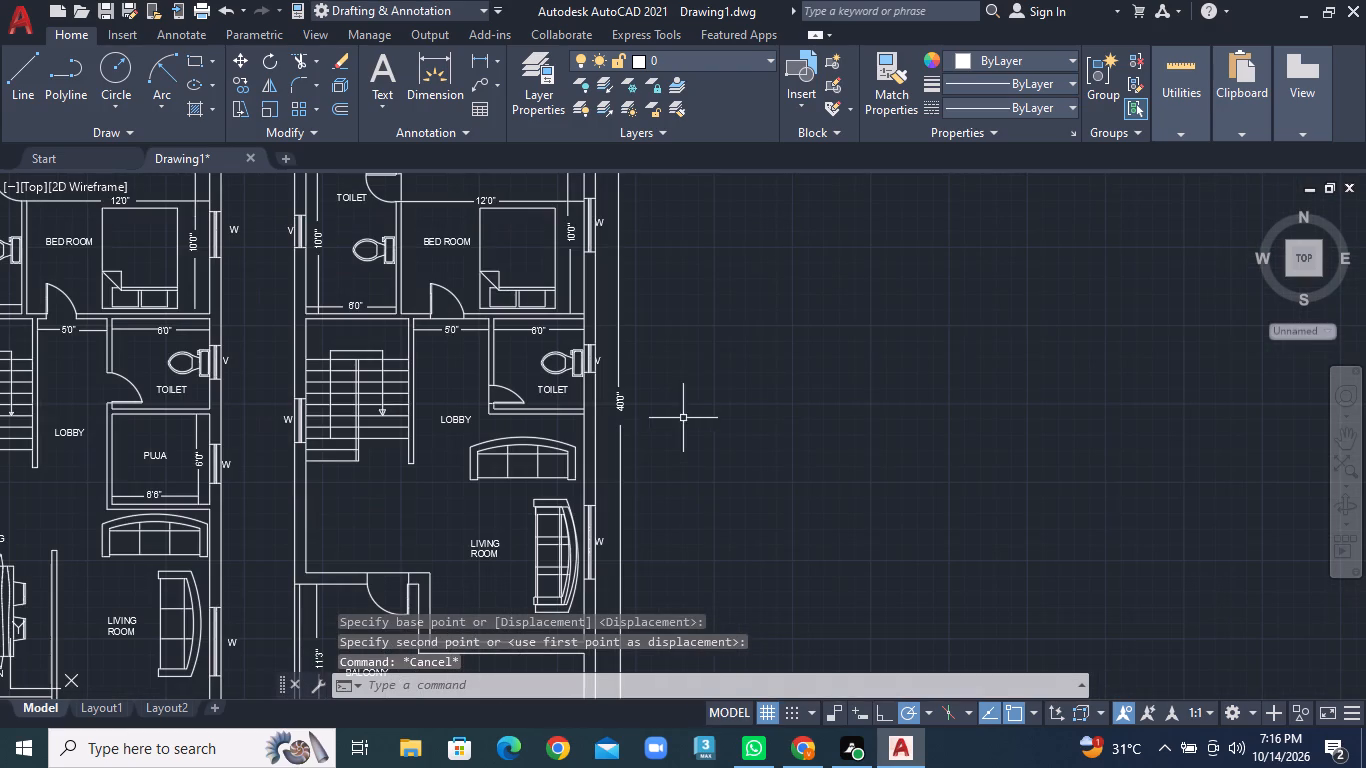
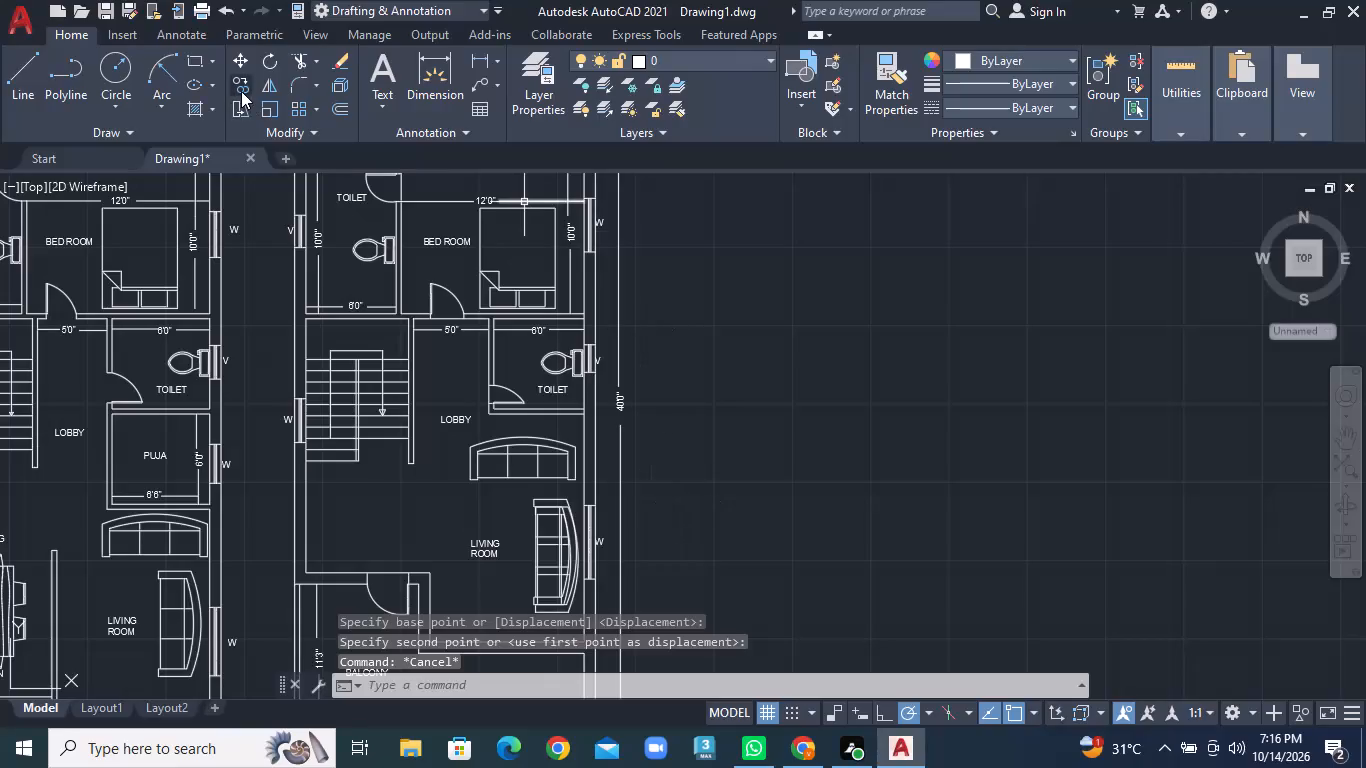
# Add the multiline text title "GROUND FLOOR PLAN" just below the kitchen side of the ground floor plan.
pyautogui.scroll(-3, 119, 599)
pyautogui.moveTo(188, 573); pyautogui.dragTo(707, 247, button='middle')
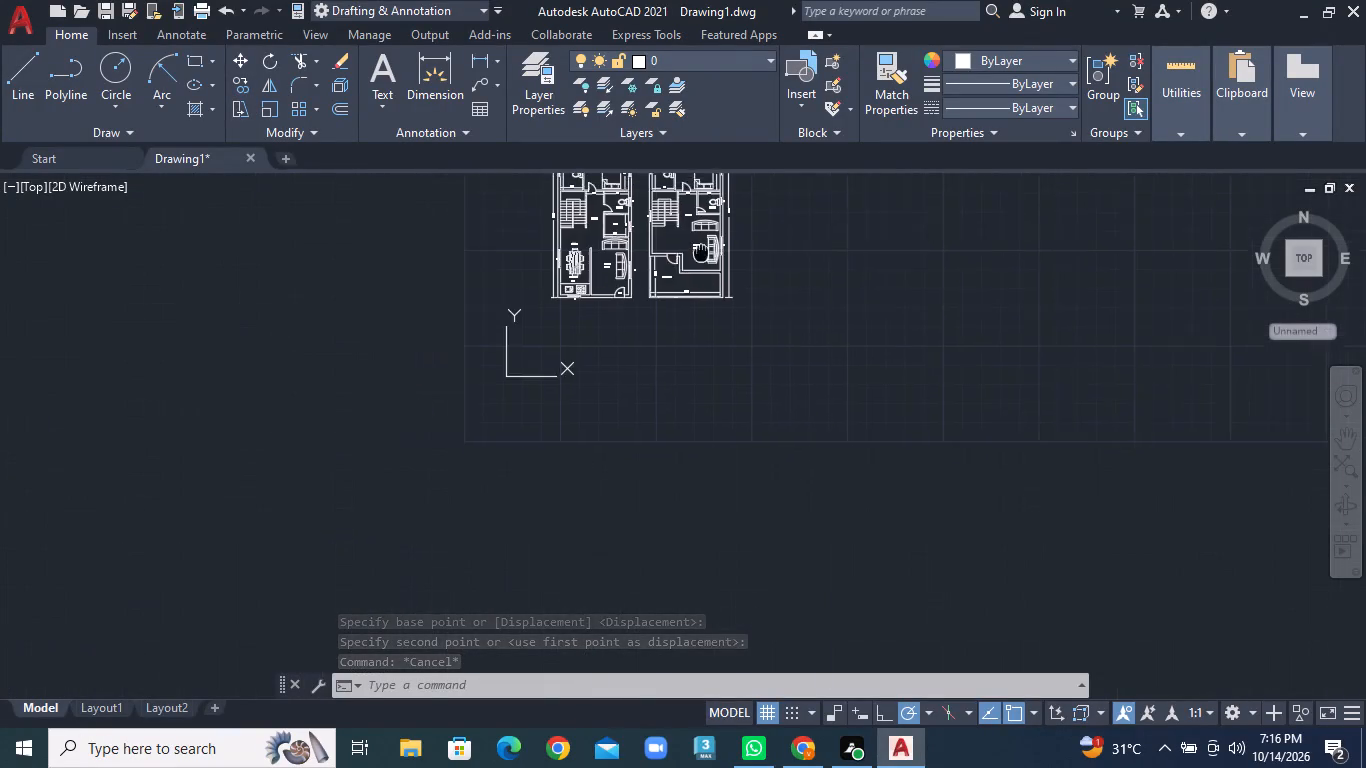
pyautogui.moveTo(707, 247); pyautogui.dragTo(708, 247, button='middle')
pyautogui.scroll(3, 658, 346)
pyautogui.moveTo(653, 268); pyautogui.dragTo(616, 515, button='middle')
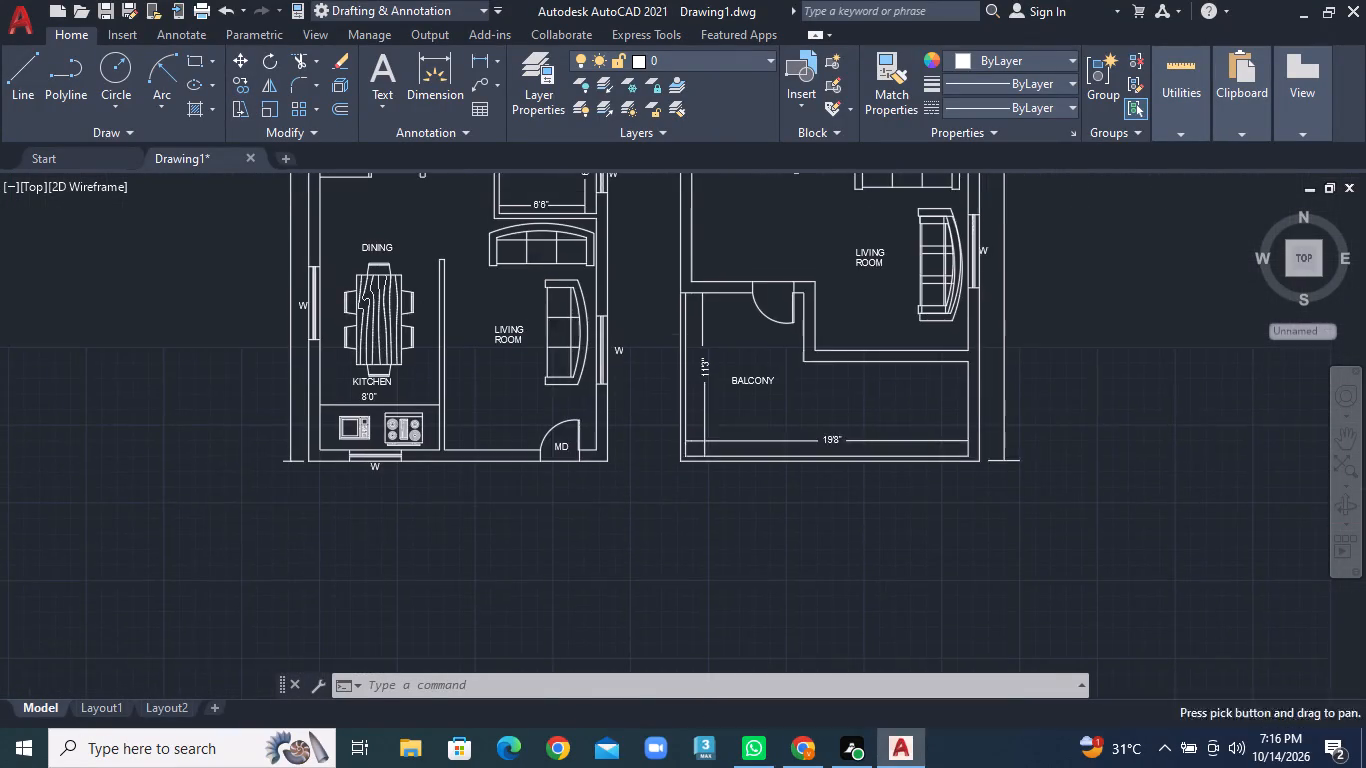
pyautogui.scroll(1, 469, 467)
pyautogui.moveTo(468, 467); pyautogui.dragTo(544, 467, button='middle')
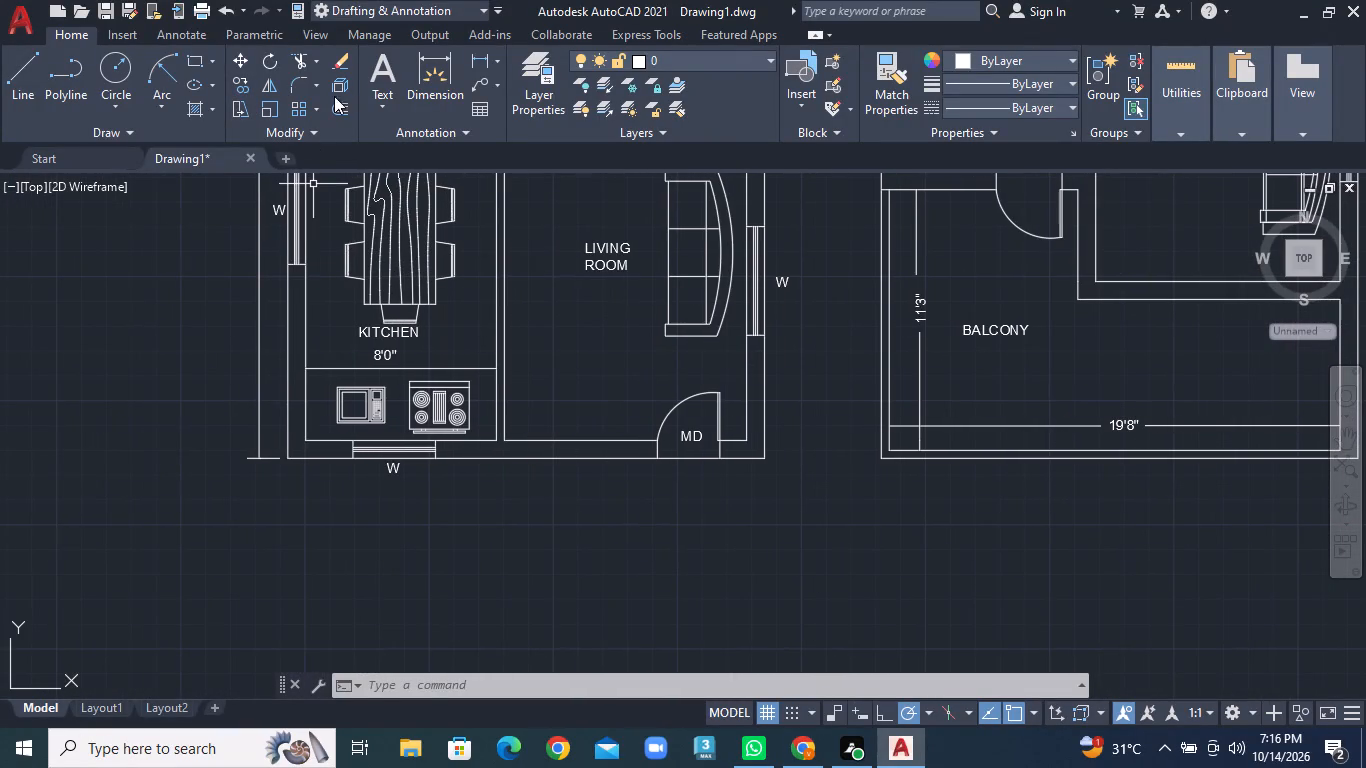
pyautogui.click(383, 94)
pyautogui.click(406, 145)
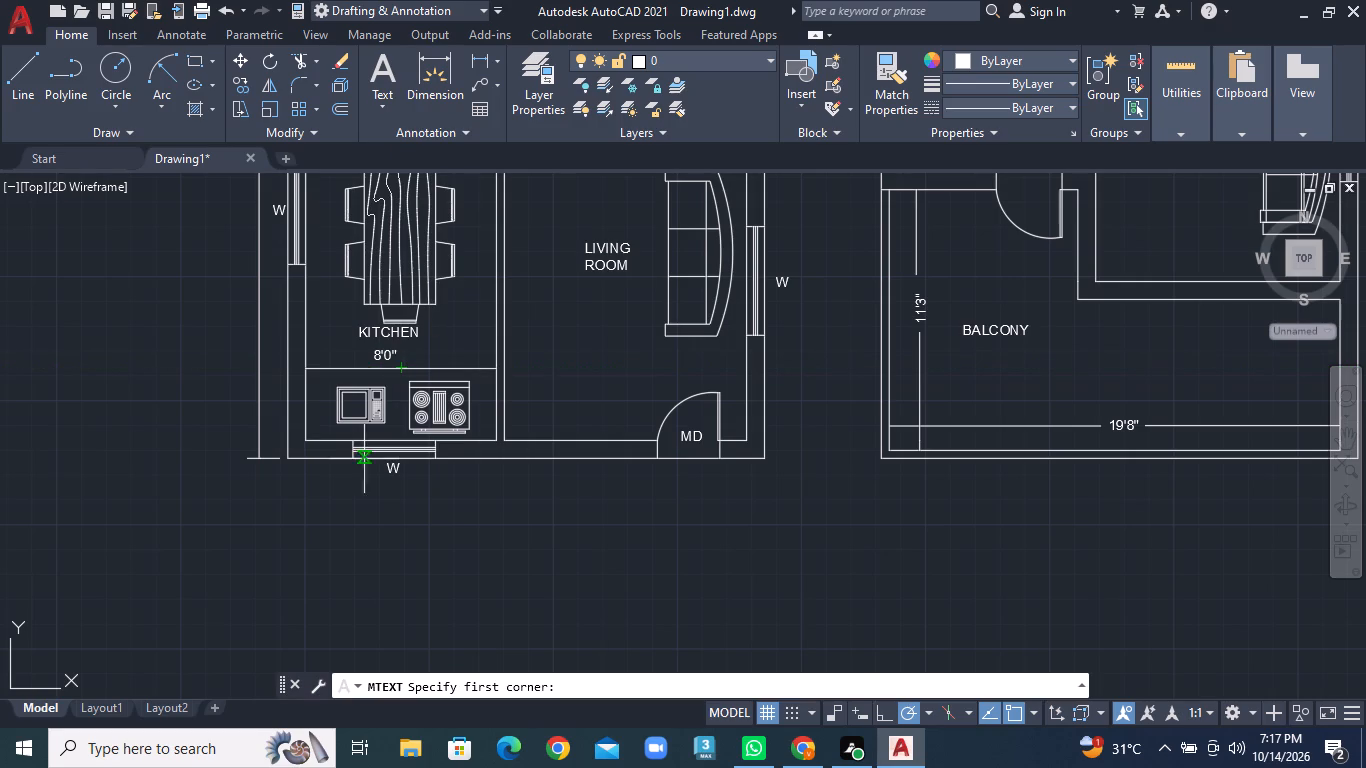
pyautogui.click(331, 490)
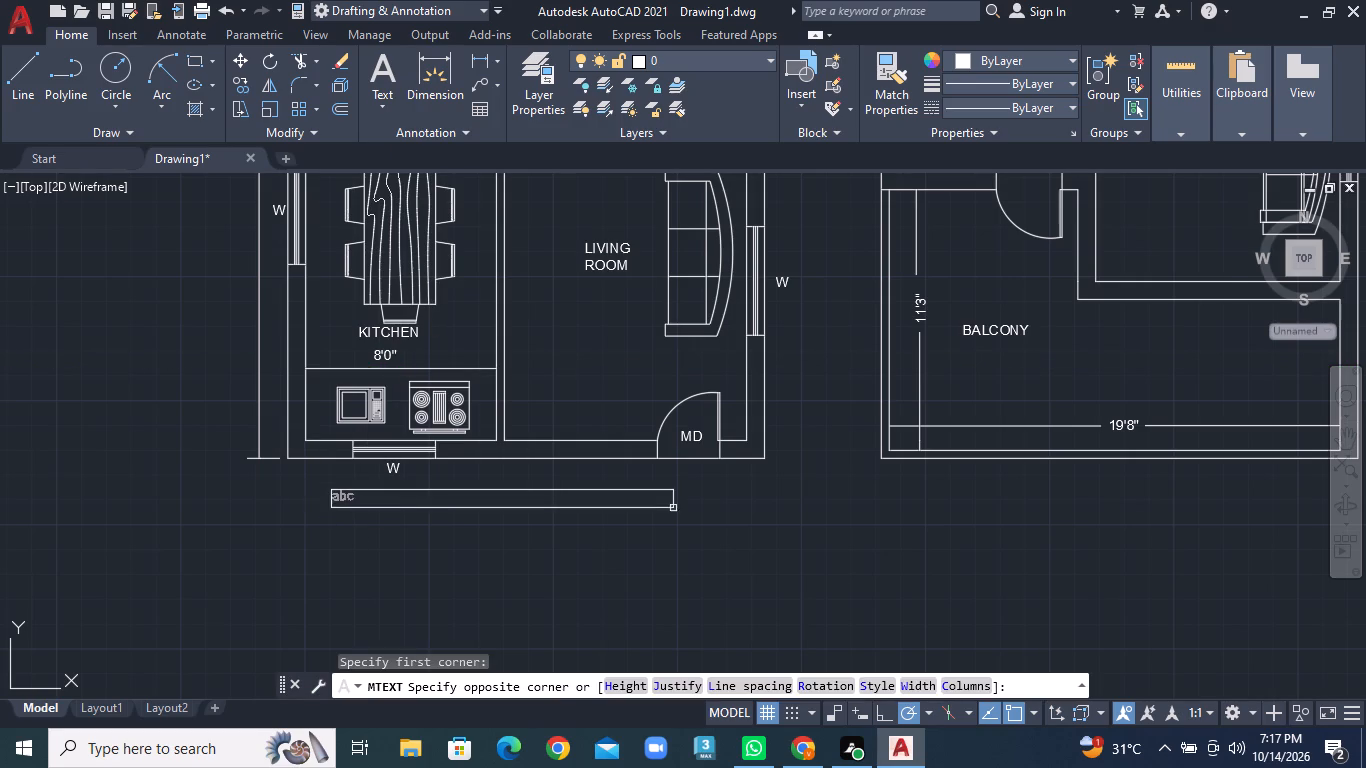
pyautogui.click(790, 529)
pyautogui.write('GROUND FLOOR PLAN')
pyautogui.click(678, 557)
# Add the multiline text title "FIRST FLOOR PLAN" just below the balcony of the first floor plan.
pyautogui.scroll(-2, 669, 524)
pyautogui.moveTo(803, 508); pyautogui.dragTo(477, 516, button='middle')
pyautogui.rightClick(532, 514)
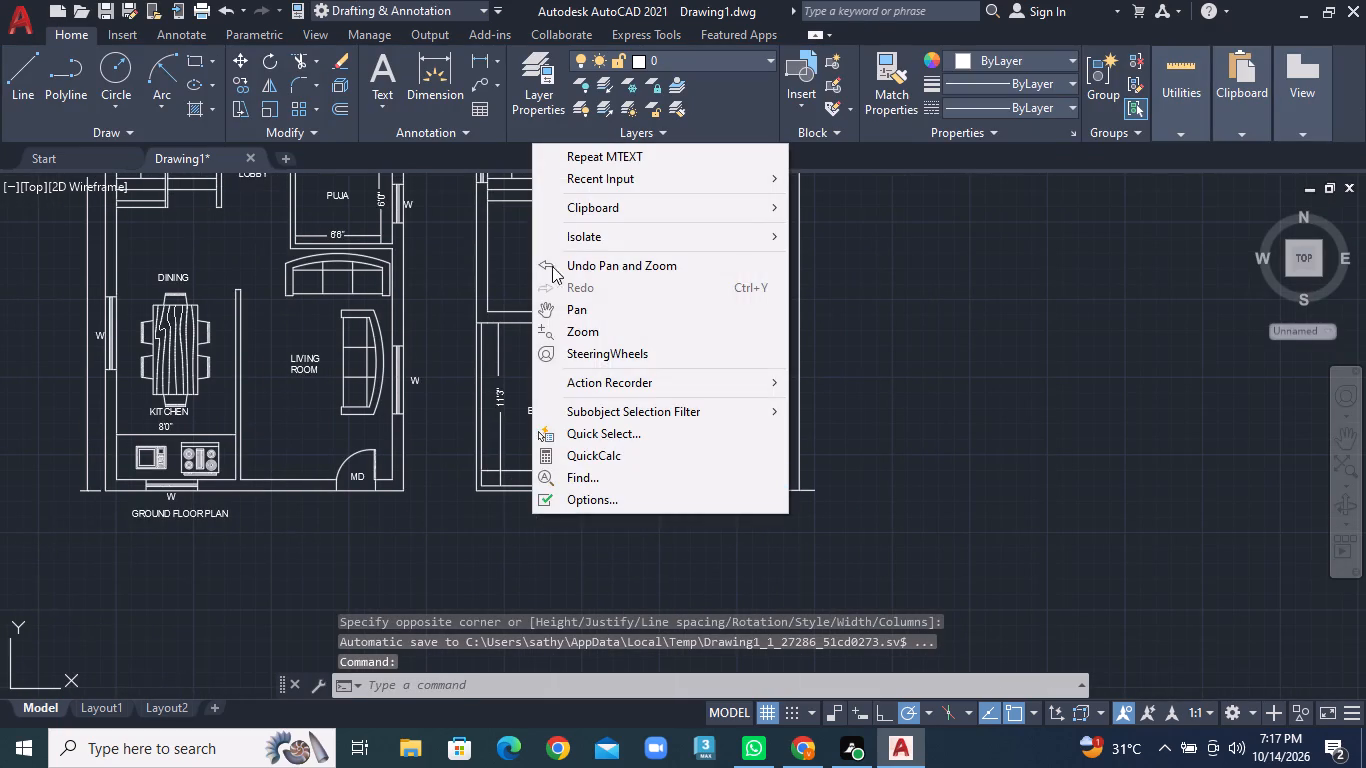
pyautogui.click(587, 155)
pyautogui.scroll(1, 567, 454)
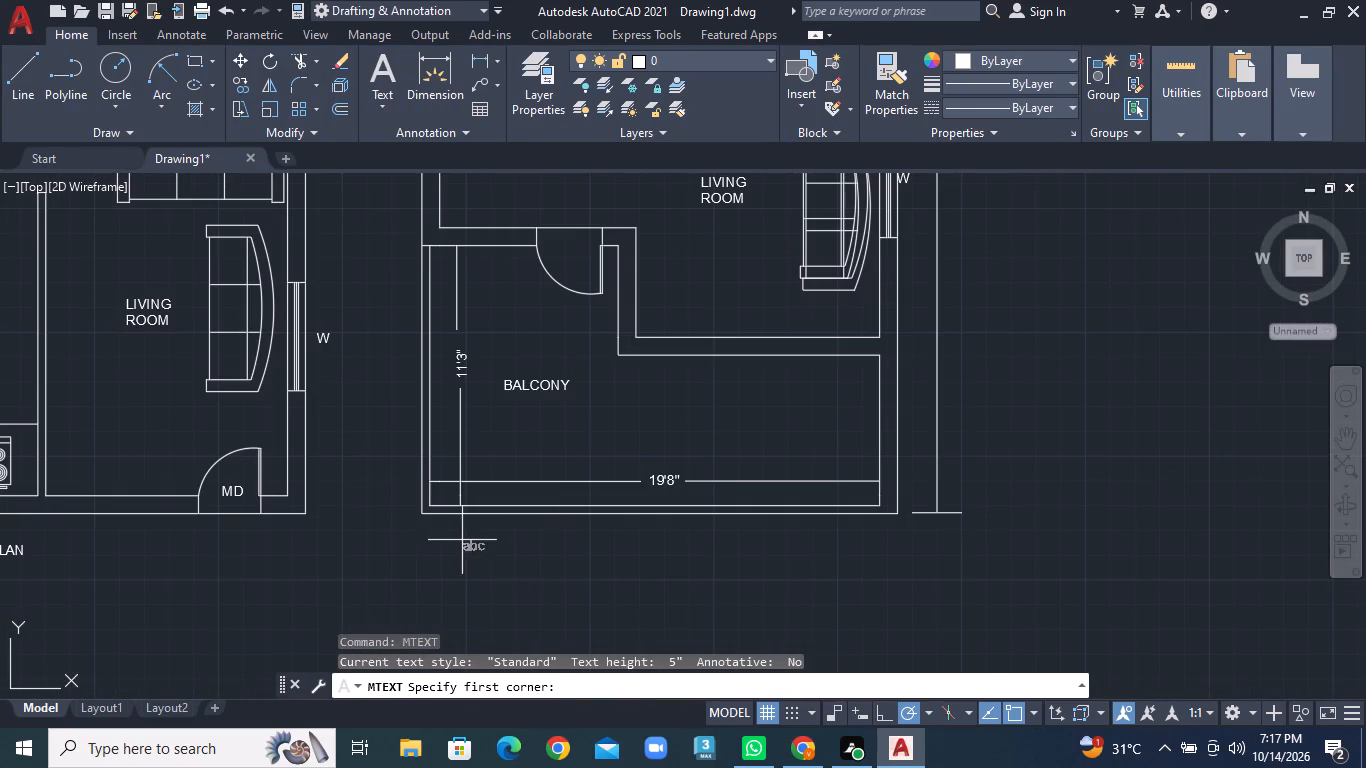
pyautogui.click(471, 536)
pyautogui.click(836, 561)
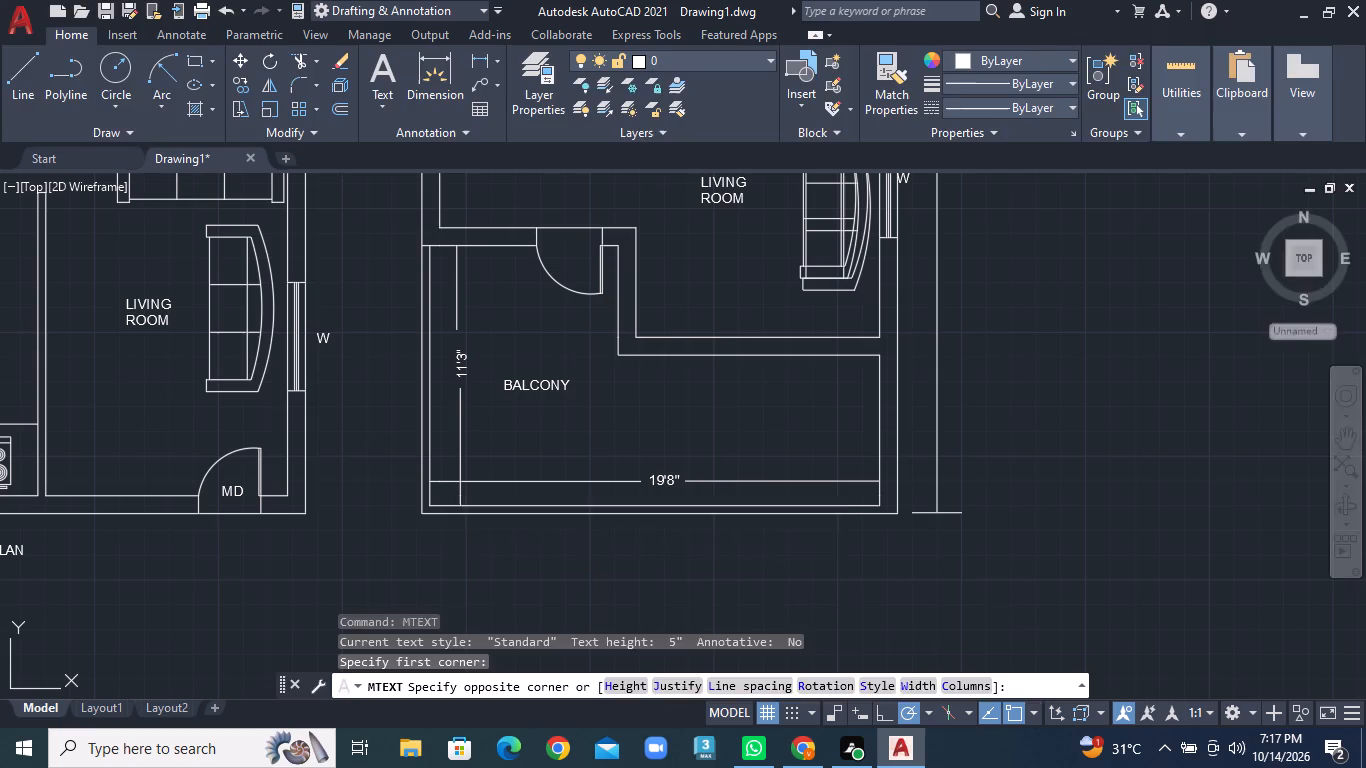
pyautogui.write('FIRST FLOOR PLAN')
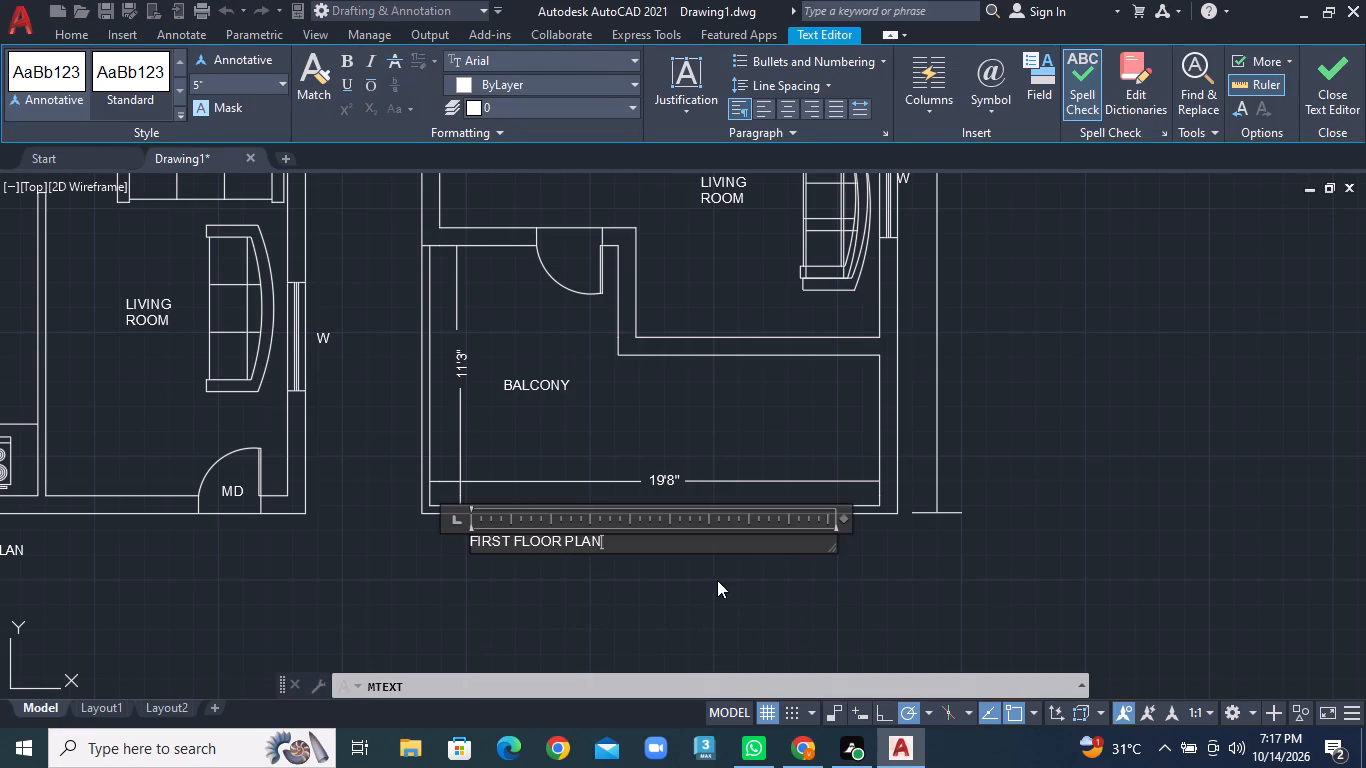
pyautogui.click(717, 580)
# Move the FIRST FLOOR PLAN title about 6 feet horizontally to the right so it sits centrally beneath its plan.
pyautogui.click(529, 530)
pyautogui.click(523, 539)
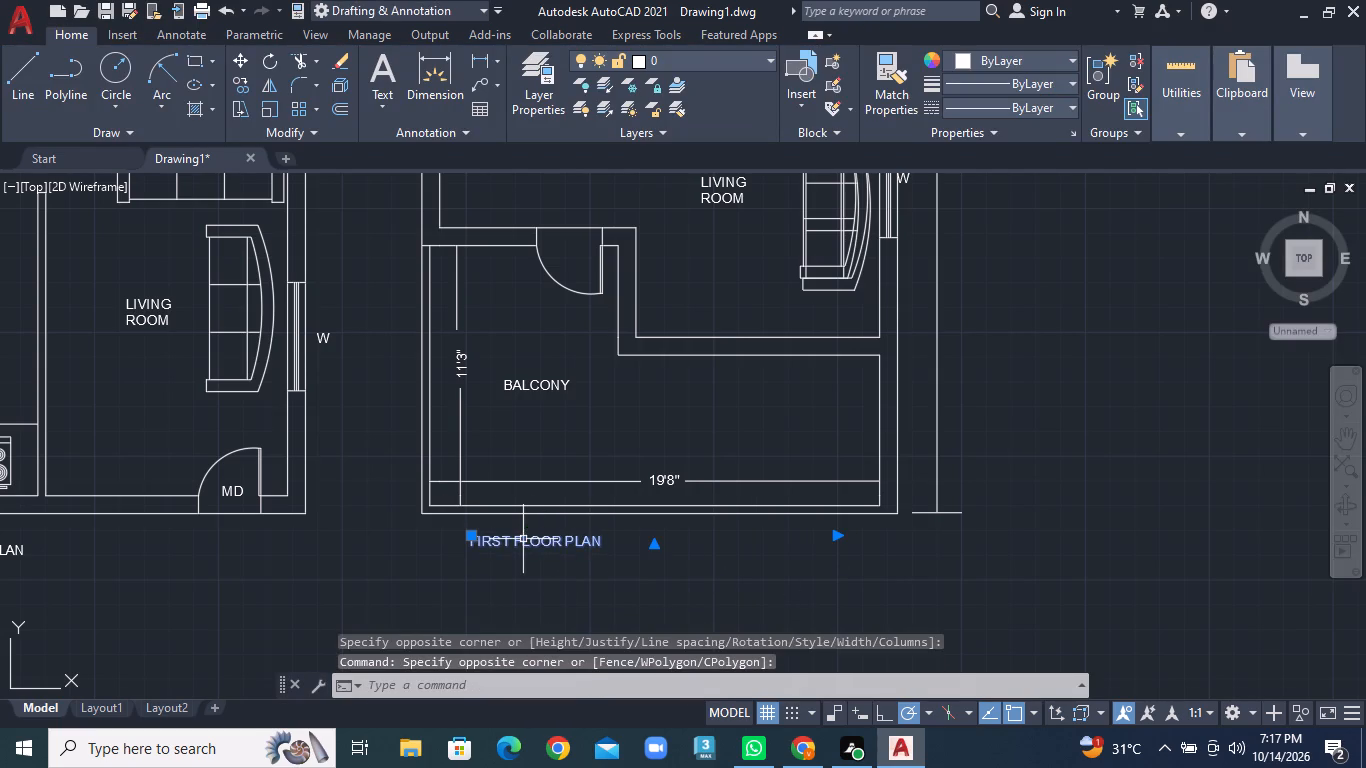
pyautogui.rightClick(523, 539)
pyautogui.click(603, 197)
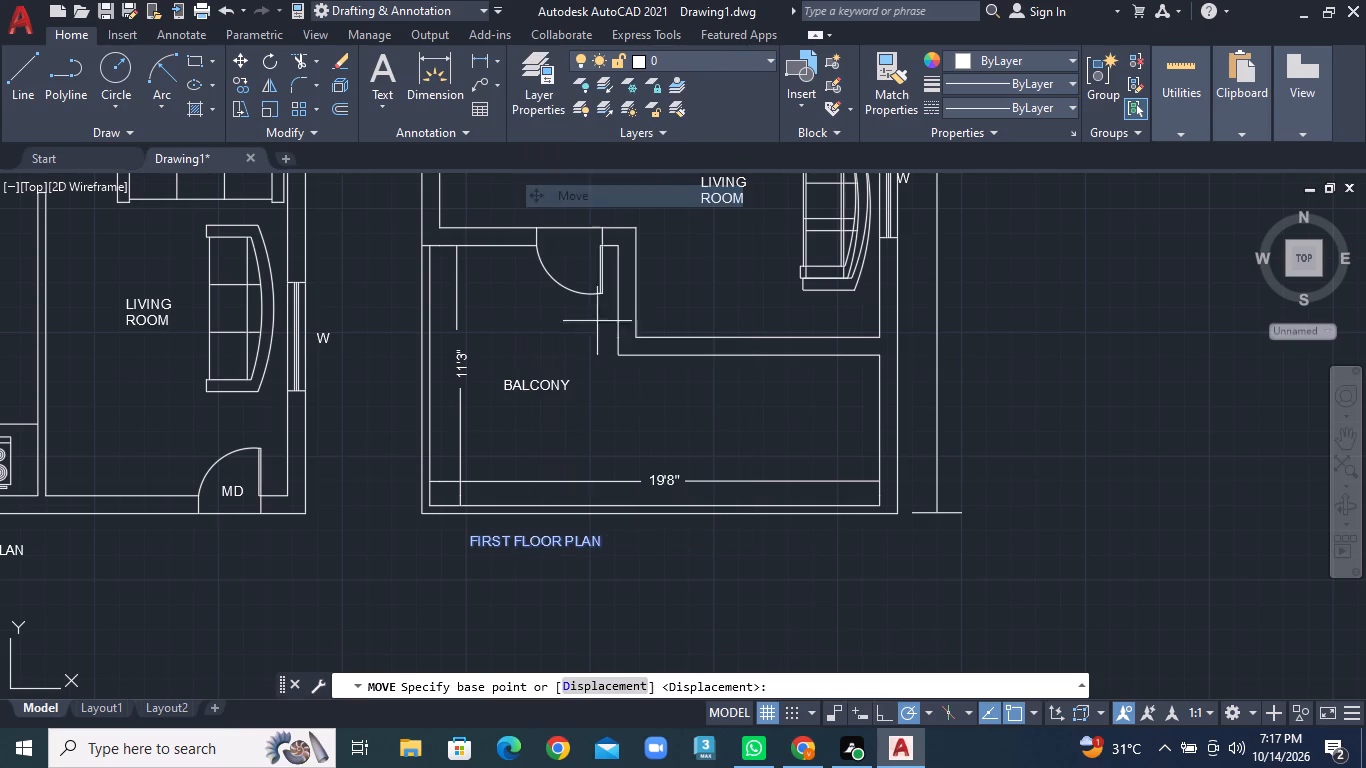
pyautogui.click(538, 546)
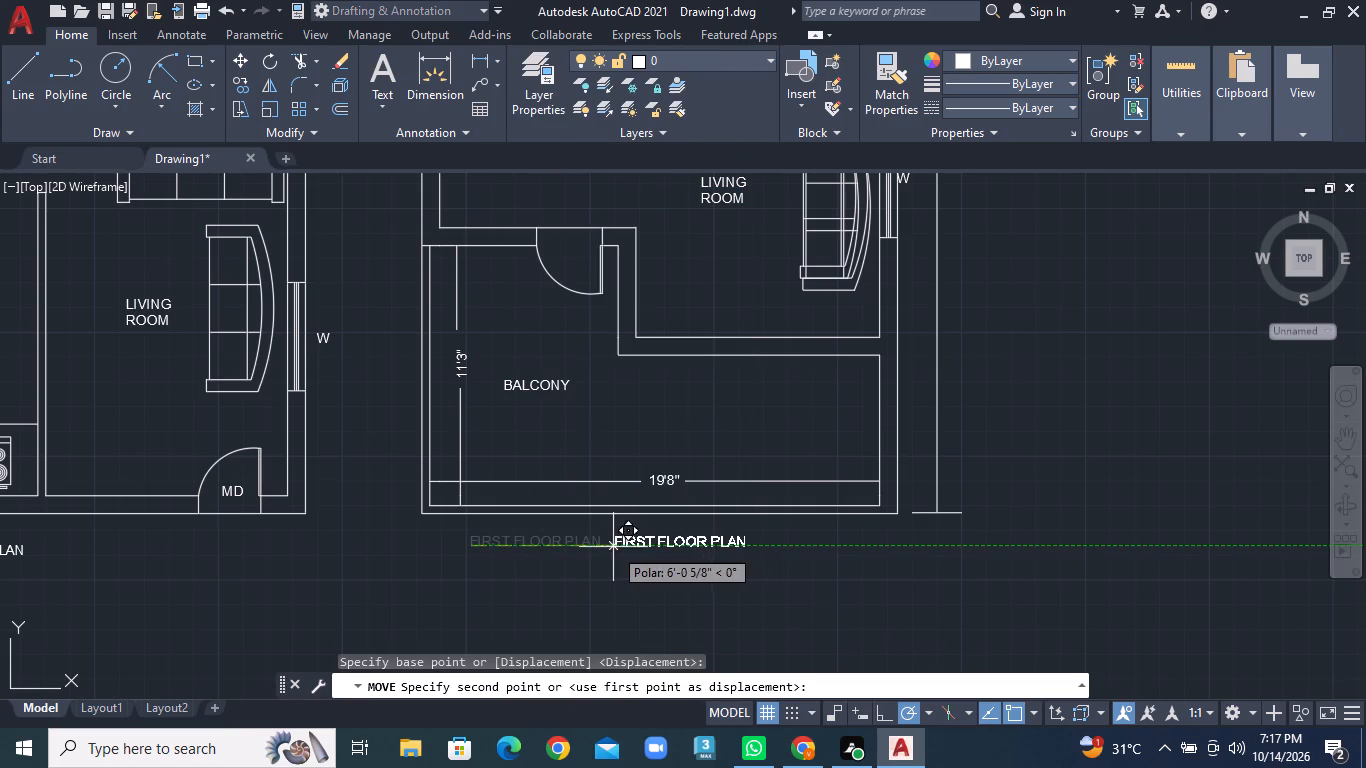
pyautogui.click(613, 547)
# Move the GROUND FLOOR PLAN title horizontally to the right so it sits more centrally beneath its plan.
pyautogui.scroll(-1, 394, 566)
pyautogui.moveTo(428, 557); pyautogui.dragTo(920, 544, button='middle')
pyautogui.scroll(1, 647, 562)
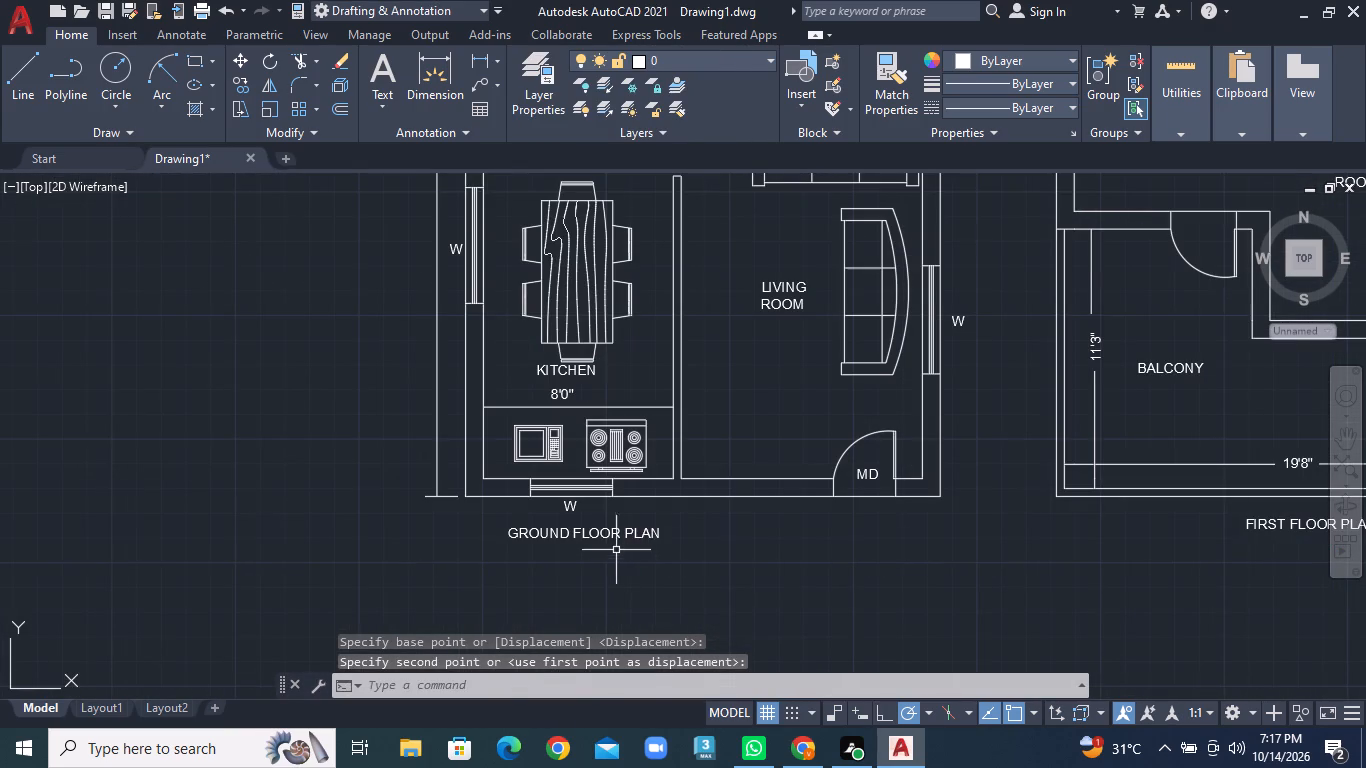
pyautogui.click(605, 542)
pyautogui.click(605, 536)
pyautogui.rightClick(605, 536)
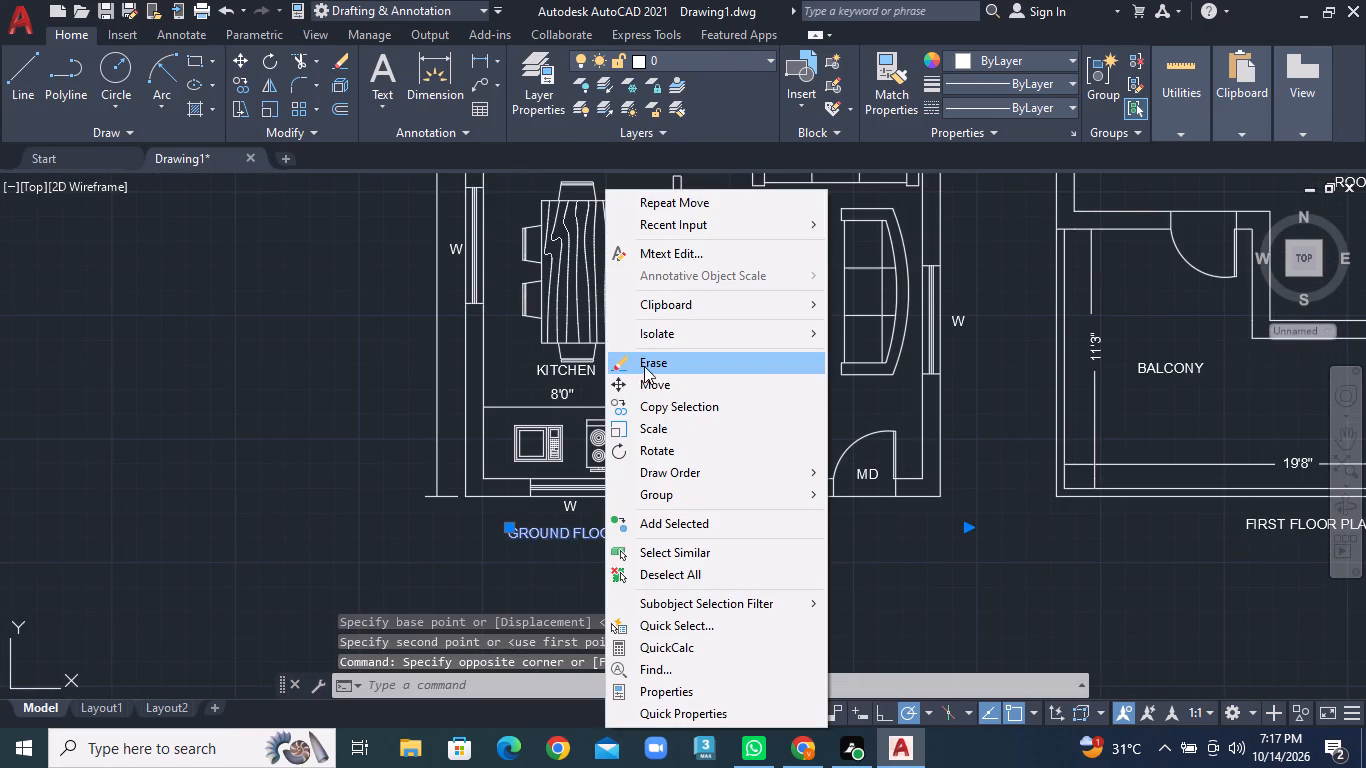
pyautogui.click(650, 379)
pyautogui.click(597, 533)
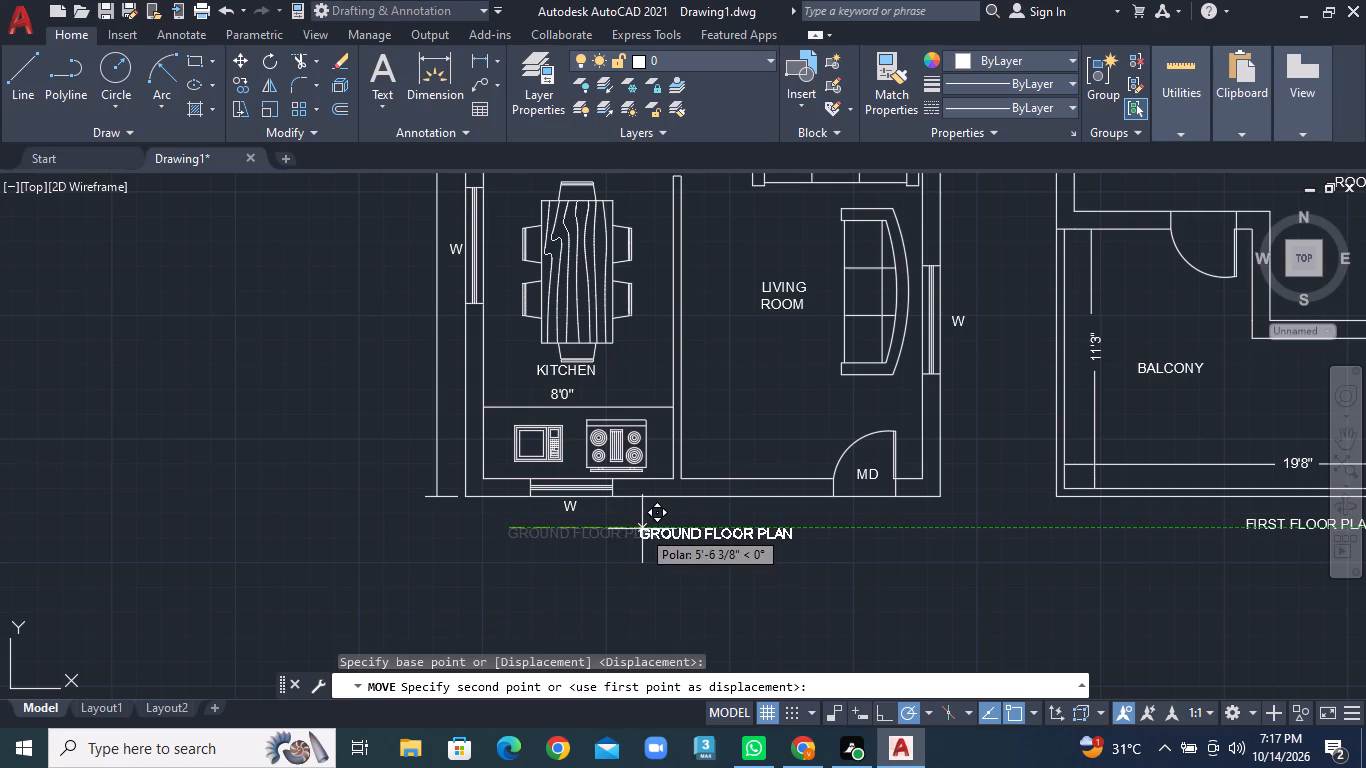
pyautogui.click(618, 528)
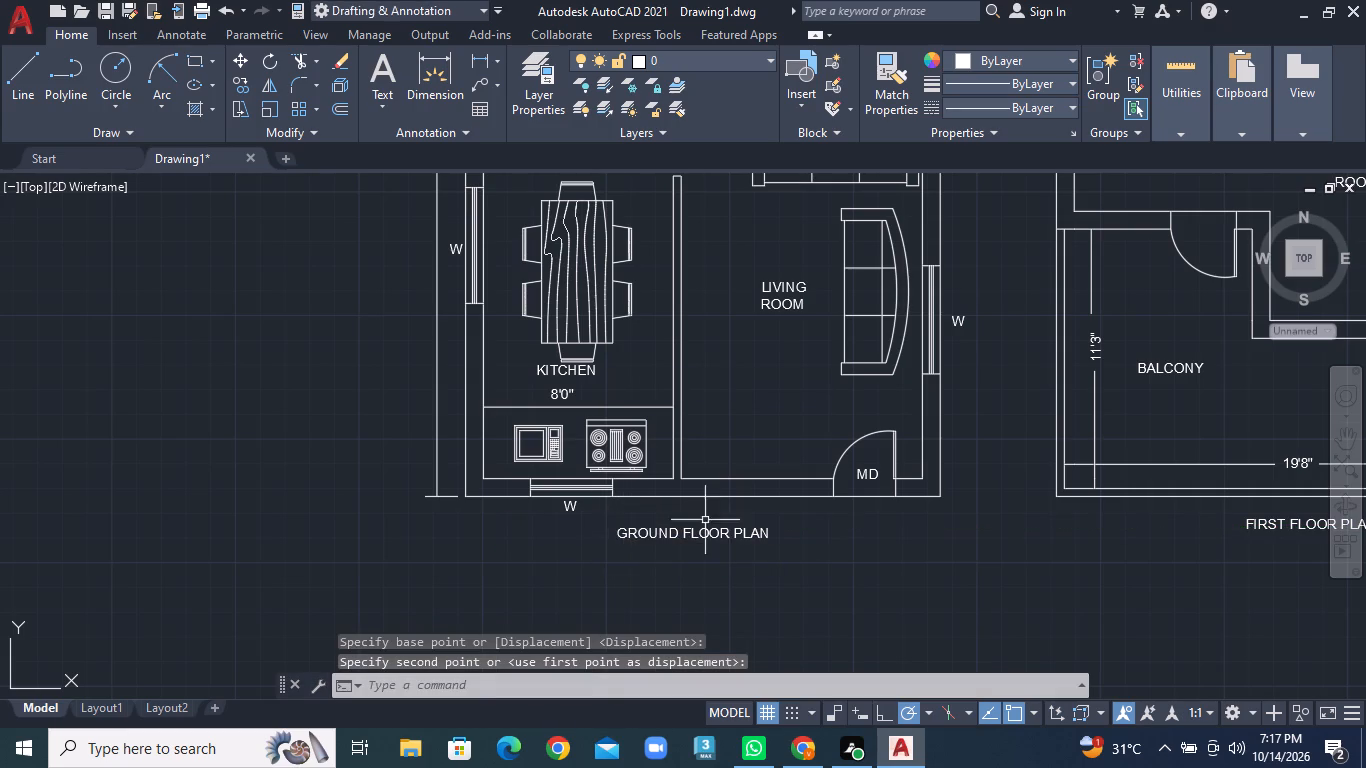
# Examine both titled floor plans as a whole and the first floor's balcony area up close.
pyautogui.scroll(-1, 816, 516)
pyautogui.moveTo(813, 521); pyautogui.dragTo(674, 607, button='middle')
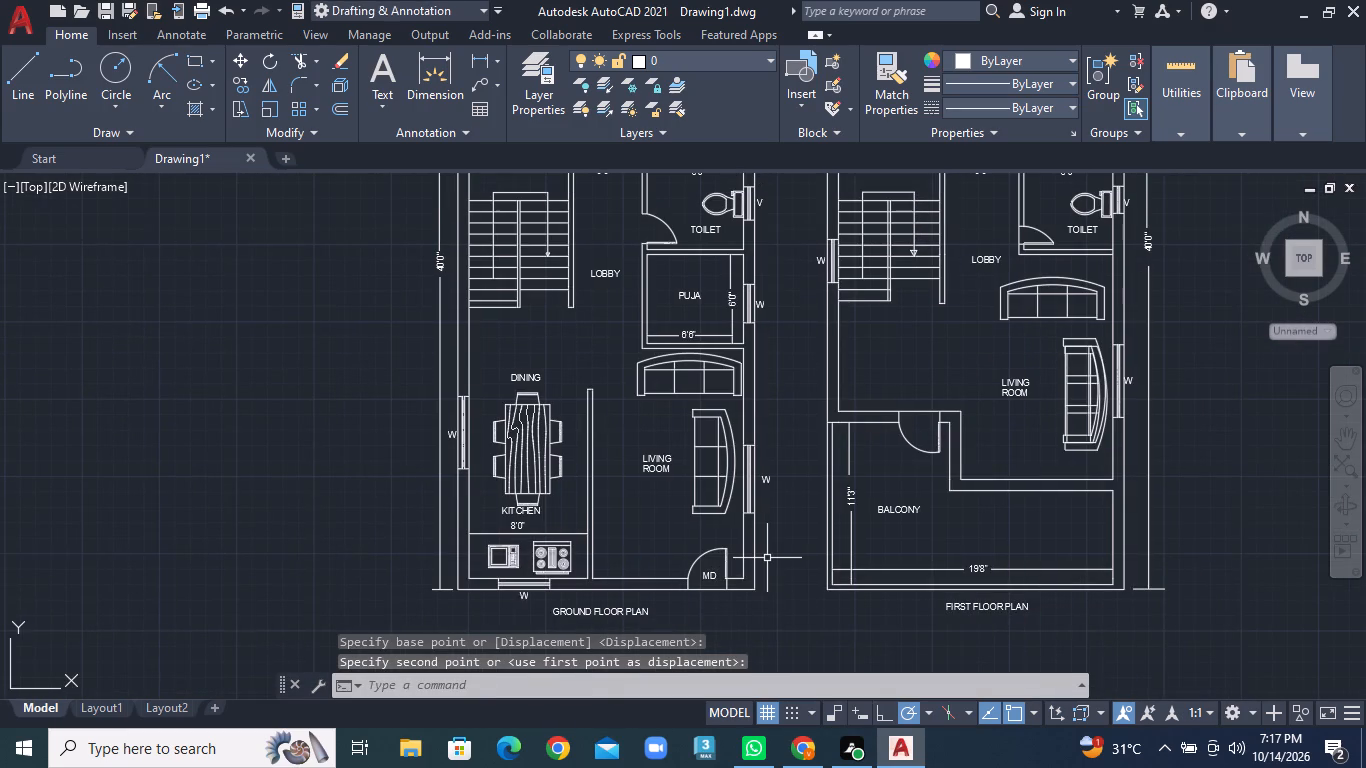
pyautogui.press('Escape')
pyautogui.moveTo(841, 543); pyautogui.dragTo(618, 599, button='middle')
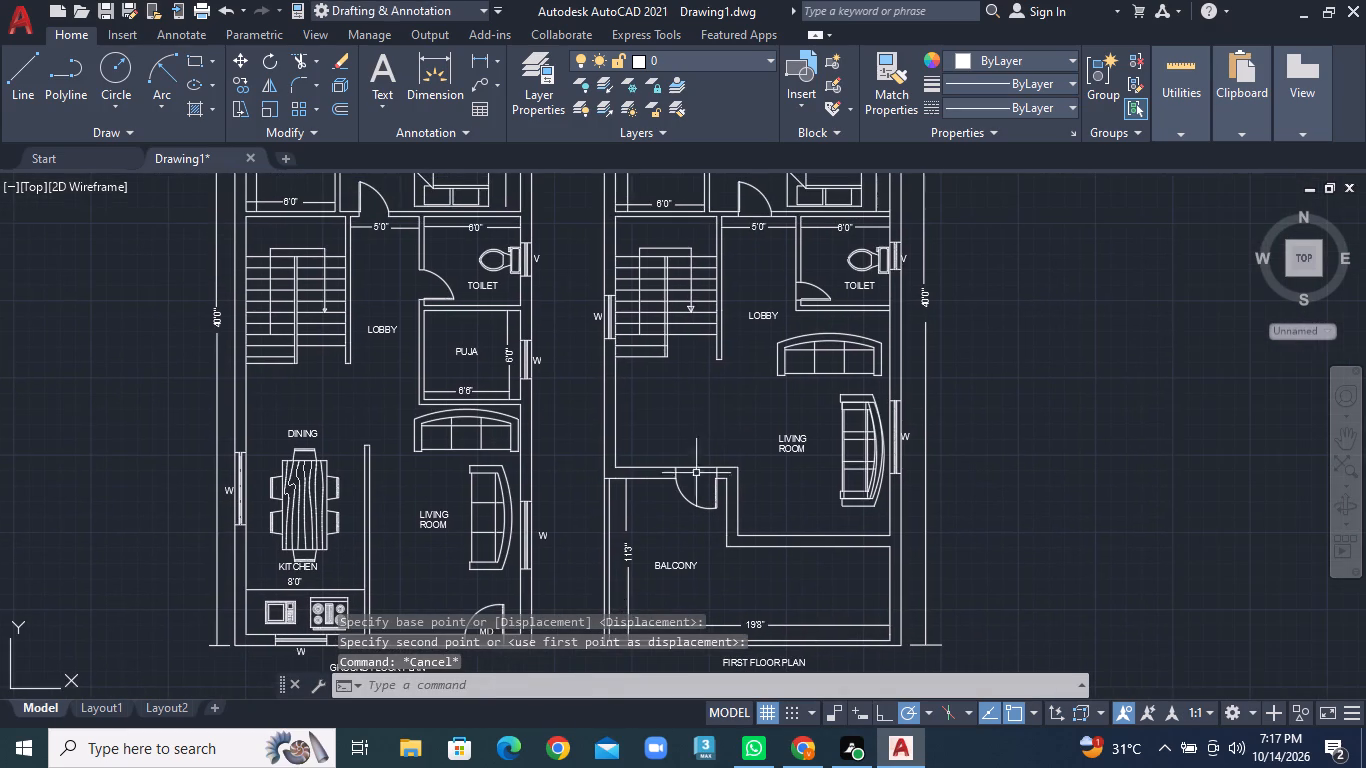
pyautogui.moveTo(730, 399); pyautogui.dragTo(565, 541, button='middle')
pyautogui.middleClick(565, 541)
pyautogui.middleClick(565, 541)
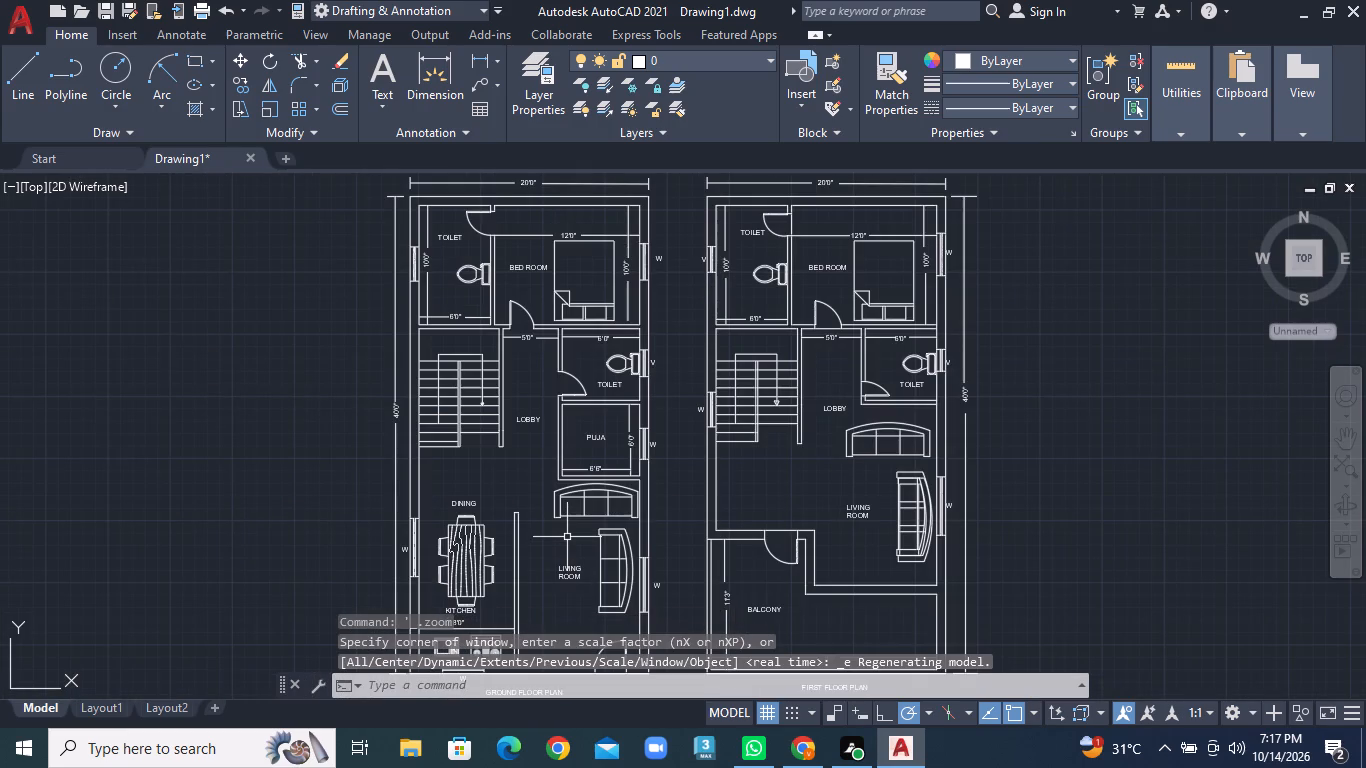
pyautogui.moveTo(708, 526); pyautogui.dragTo(659, 508, button='middle')
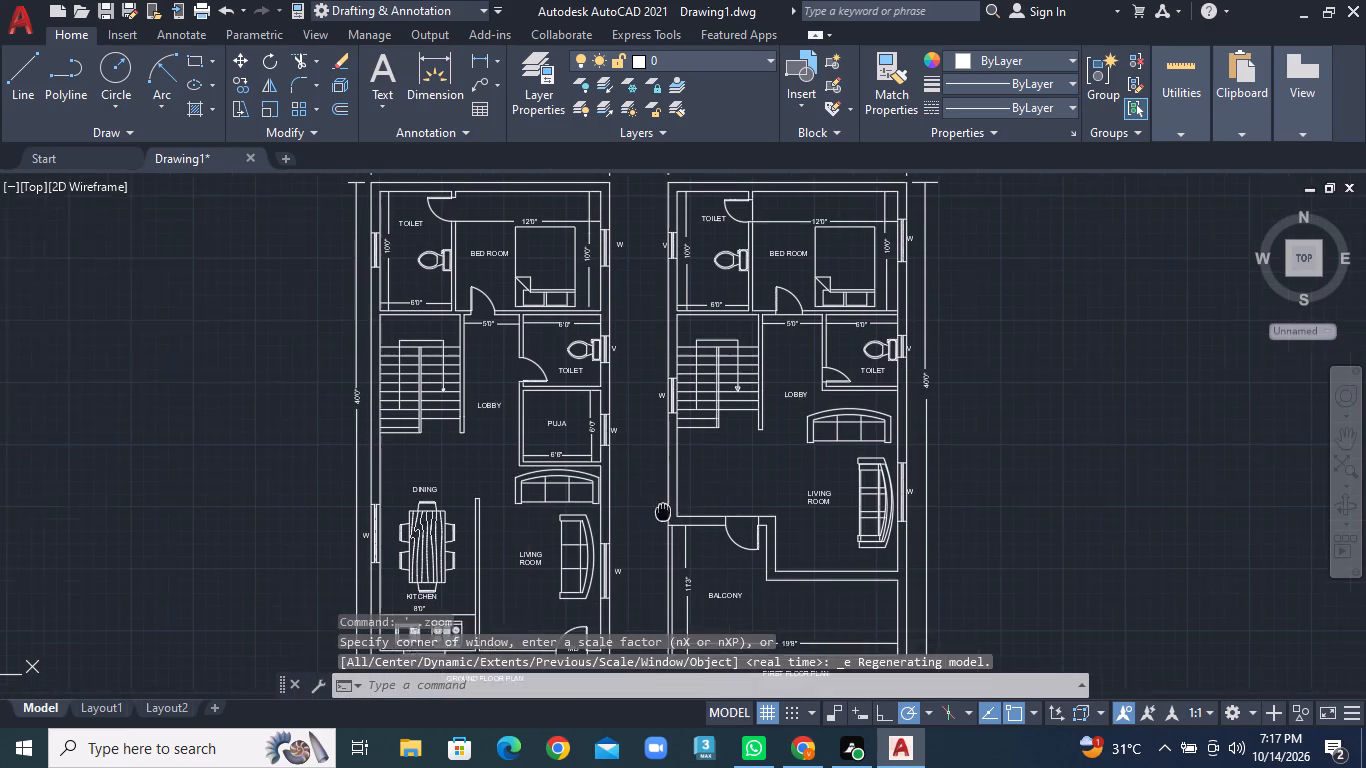
pyautogui.moveTo(659, 508); pyautogui.dragTo(561, 408, button='middle')
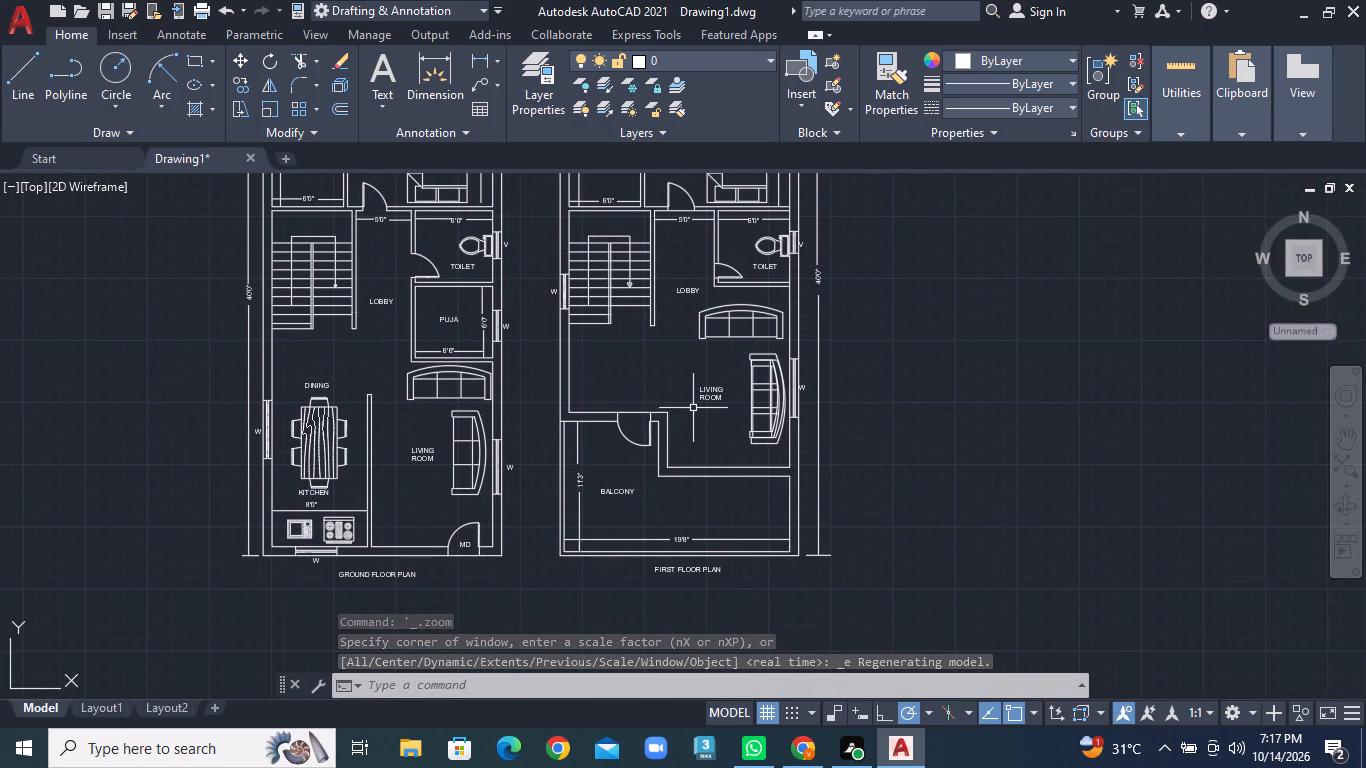
pyautogui.moveTo(670, 408); pyautogui.dragTo(639, 438, button='middle')
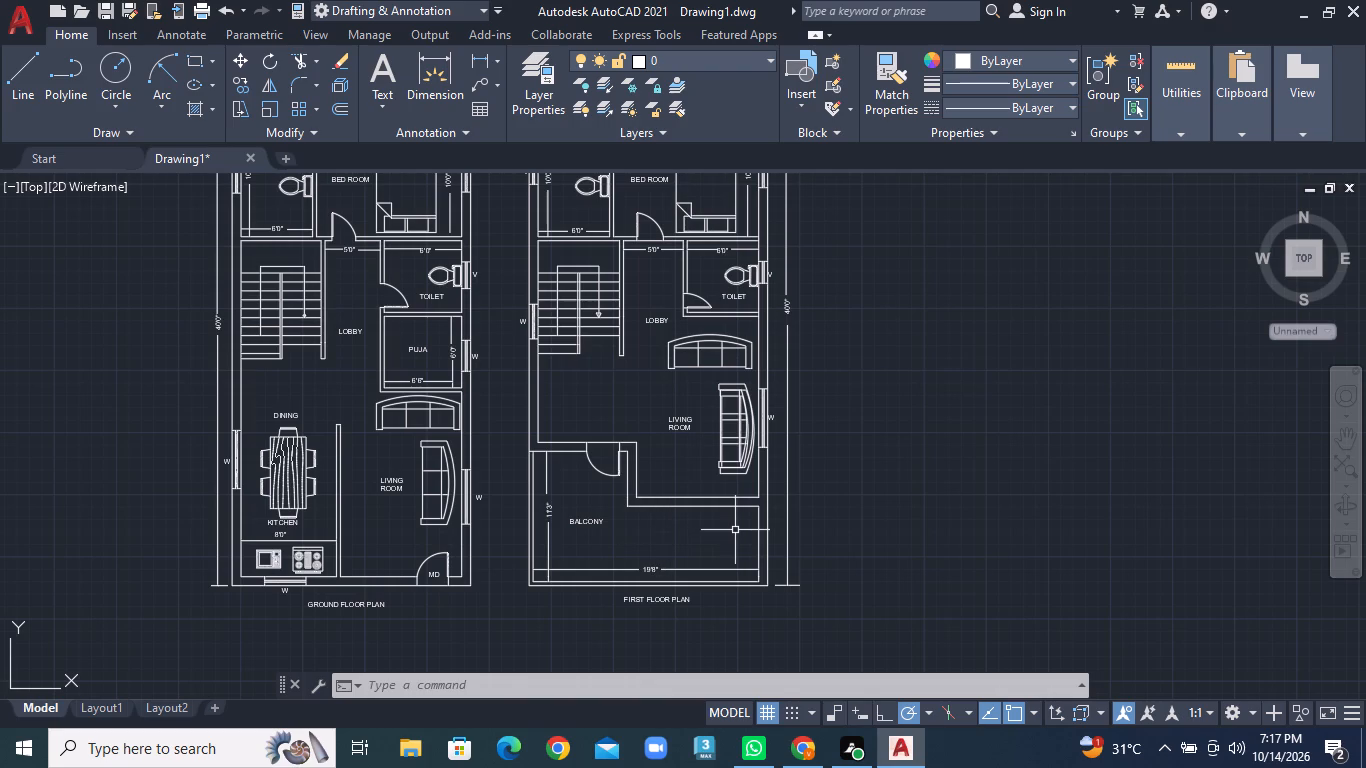
pyautogui.scroll(1, 776, 536)
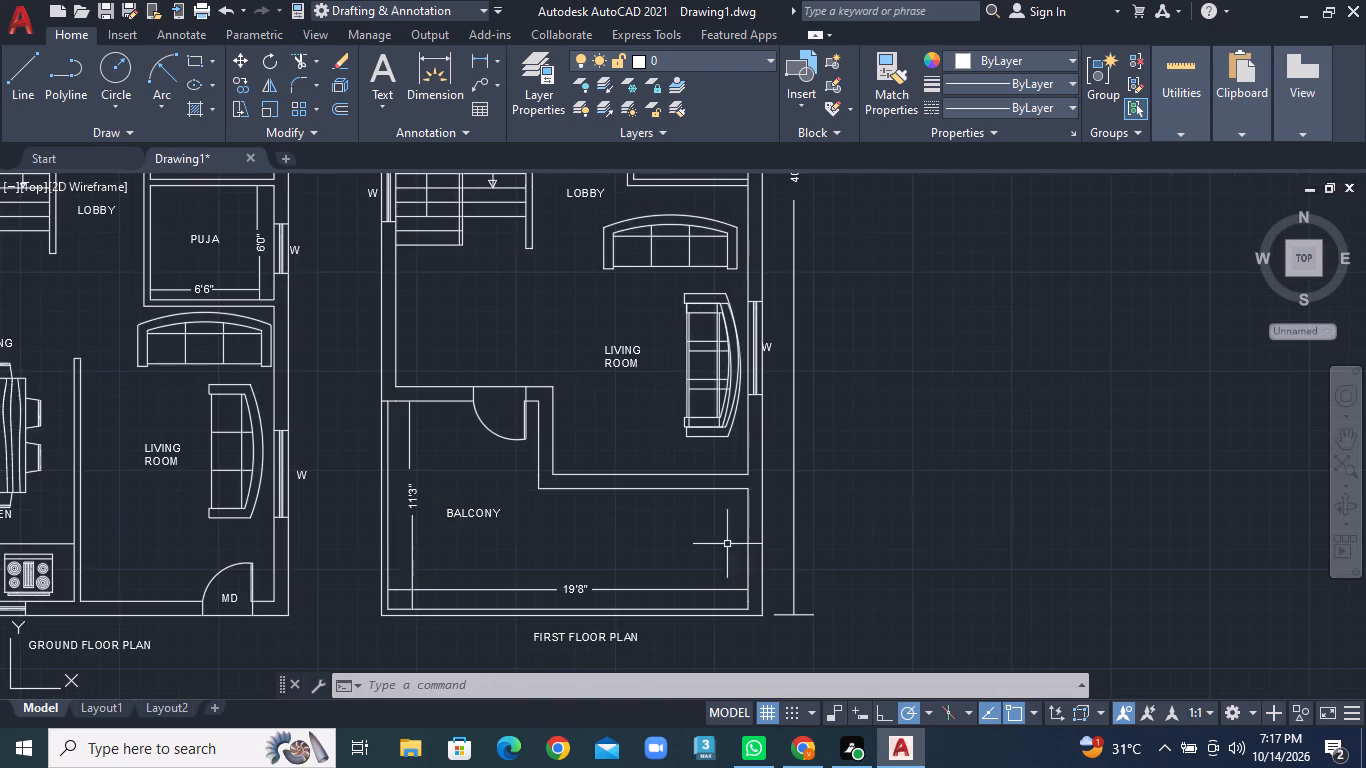
pyautogui.moveTo(719, 543); pyautogui.dragTo(687, 492, button='middle')
pyautogui.scroll(2, 718, 542)
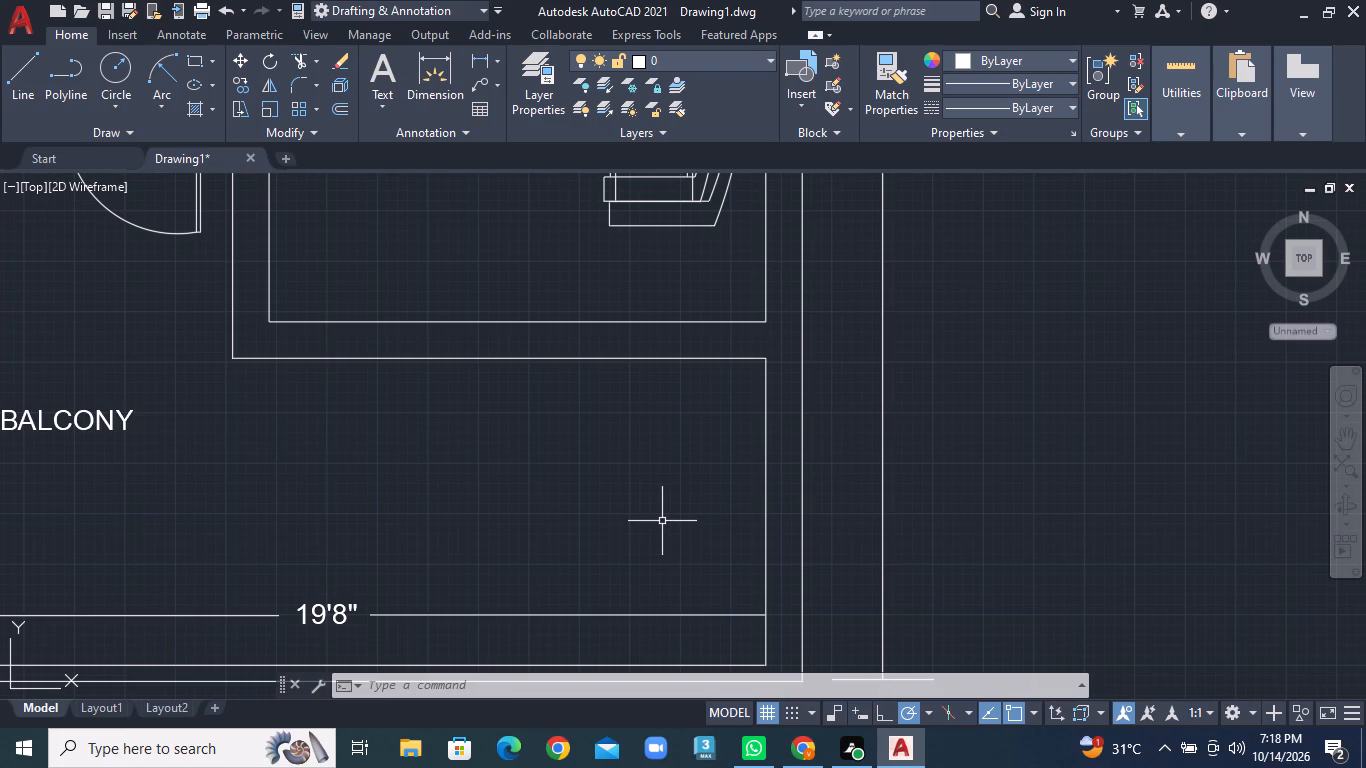
pyautogui.scroll(-1, 690, 514)
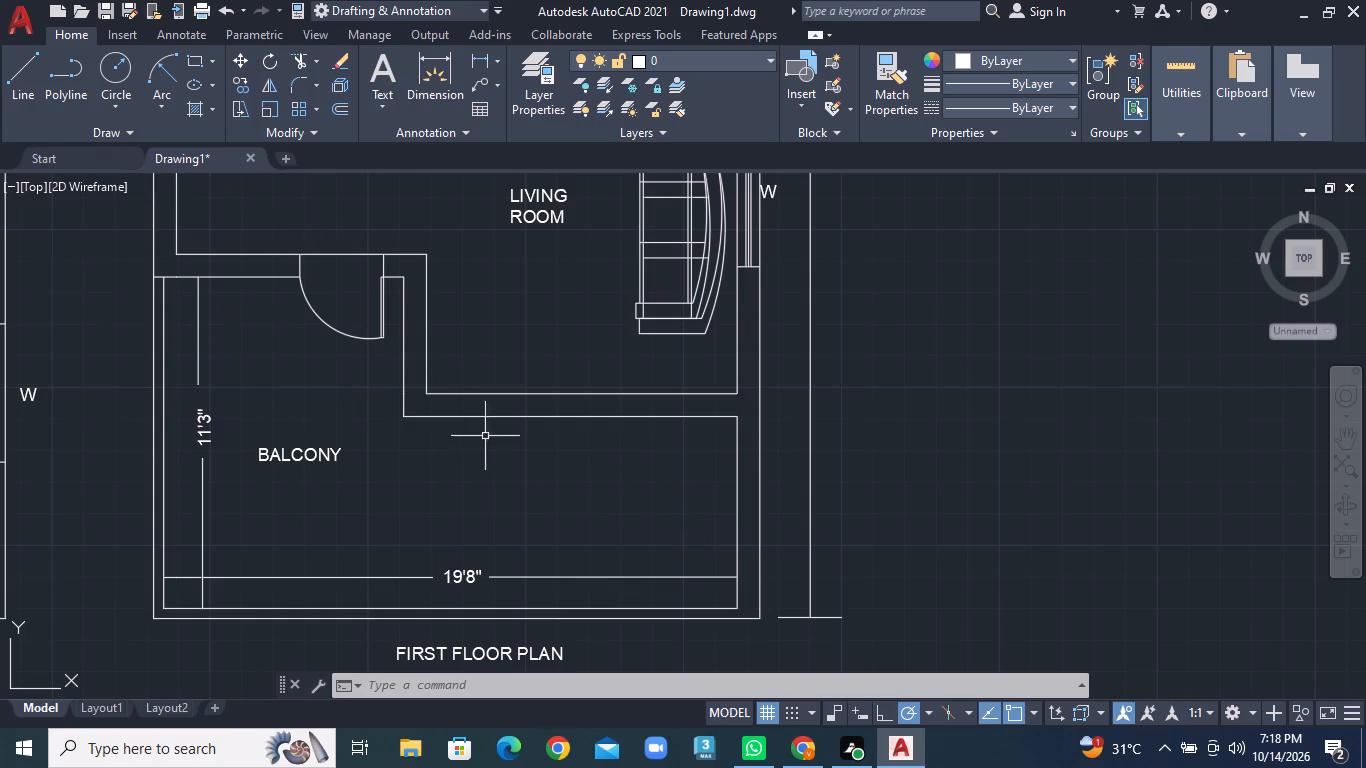
pyautogui.moveTo(508, 475); pyautogui.dragTo(252, 433, button='middle')
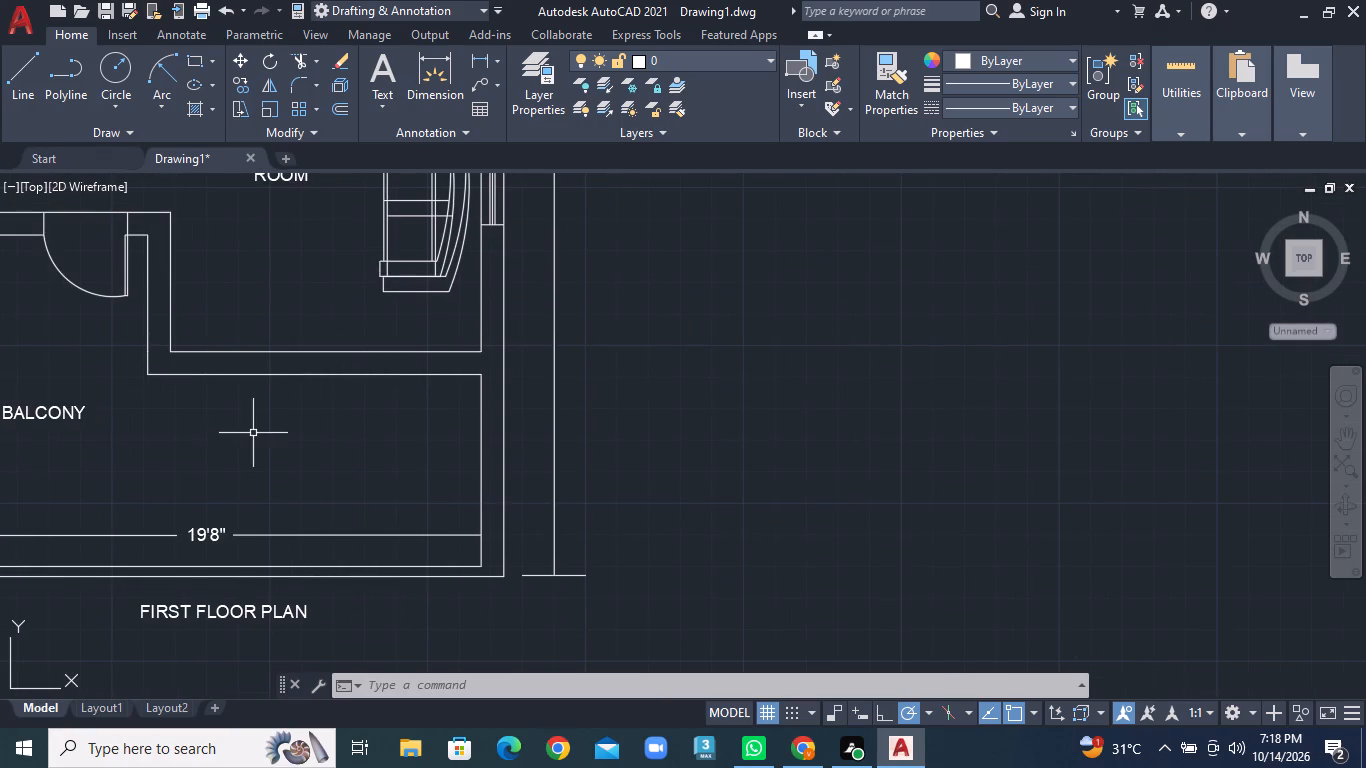
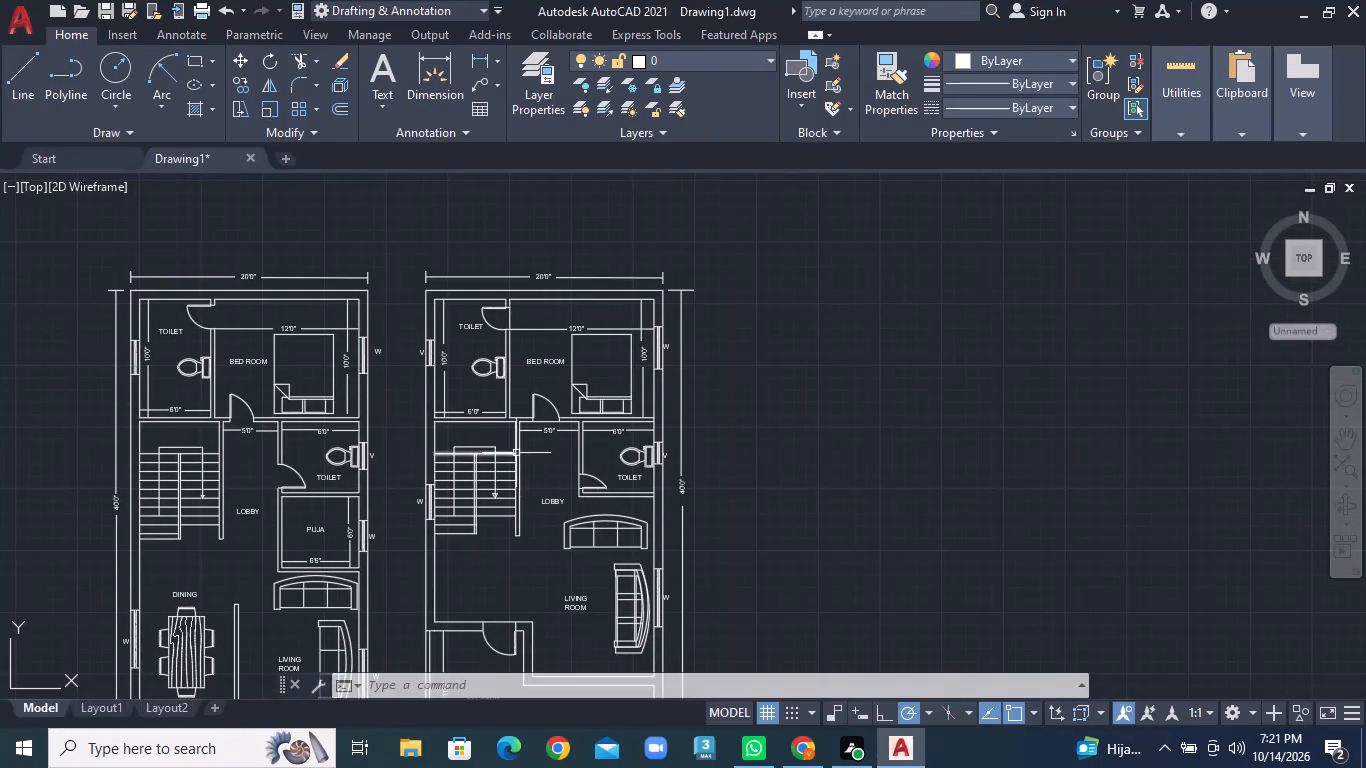
# Trim the outer wall's inner line across the end of the wall between the first floor bedroom and its lower toilet.
pyautogui.moveTo(516, 453); pyautogui.dragTo(551, 287, button='middle')
pyautogui.scroll(3, 640, 262)
pyautogui.moveTo(691, 269); pyautogui.dragTo(549, 365, button='middle')
pyautogui.click(318, 58)
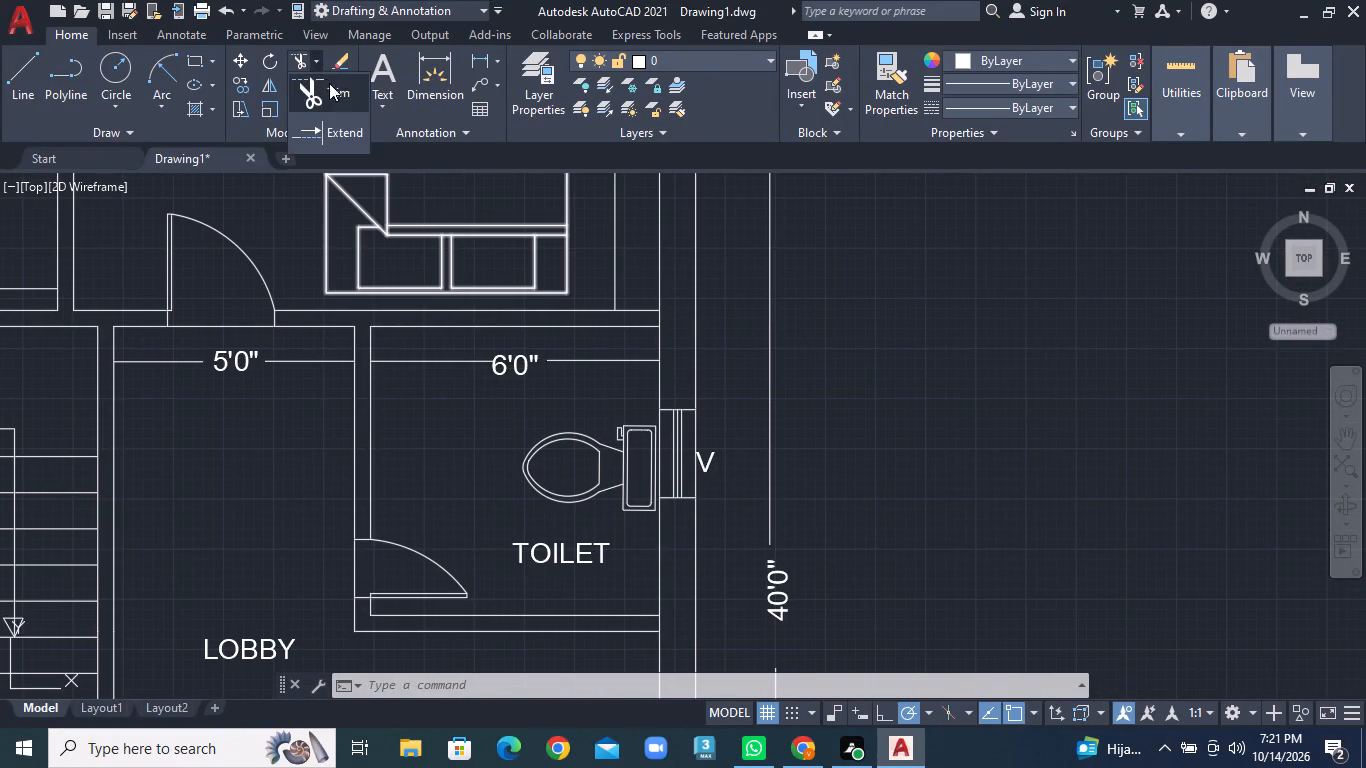
pyautogui.click(330, 86)
pyautogui.scroll(1, 666, 326)
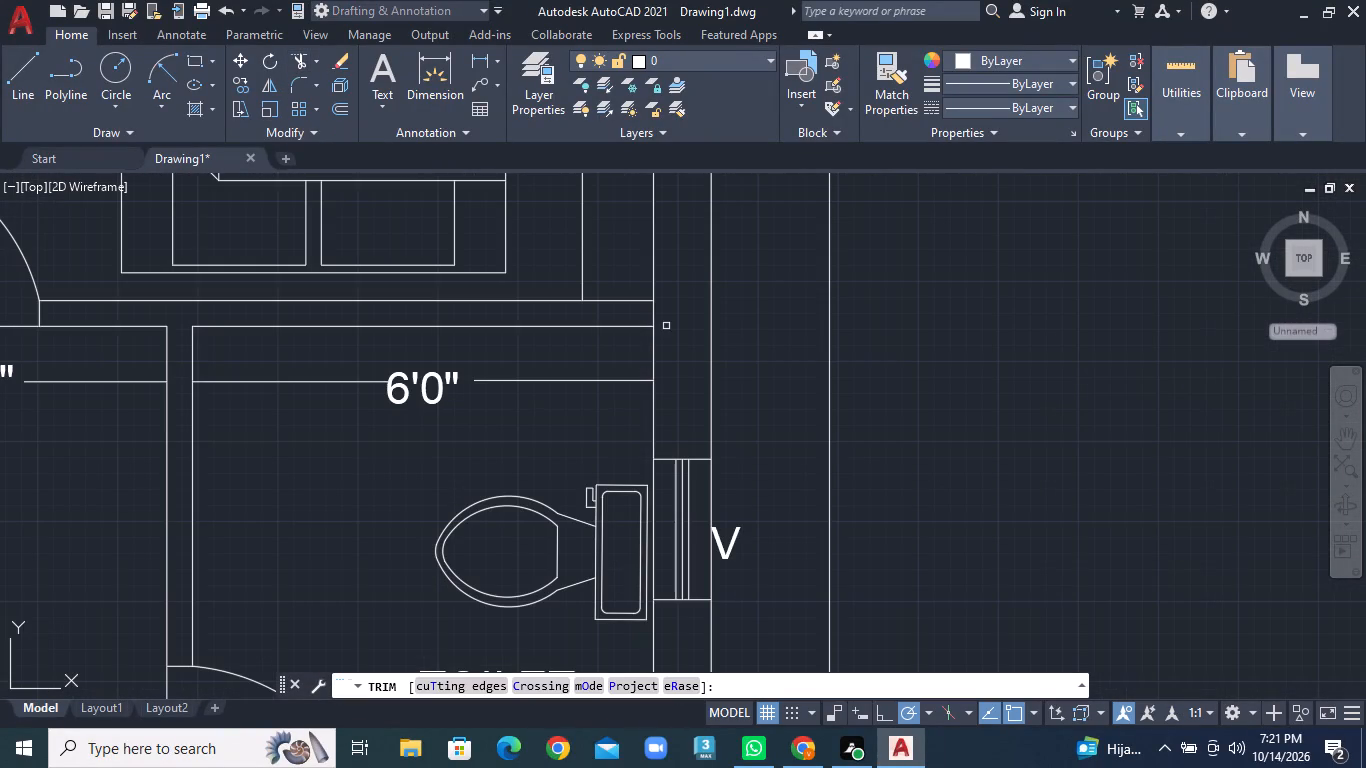
pyautogui.click(650, 312)
pyautogui.click(655, 312)
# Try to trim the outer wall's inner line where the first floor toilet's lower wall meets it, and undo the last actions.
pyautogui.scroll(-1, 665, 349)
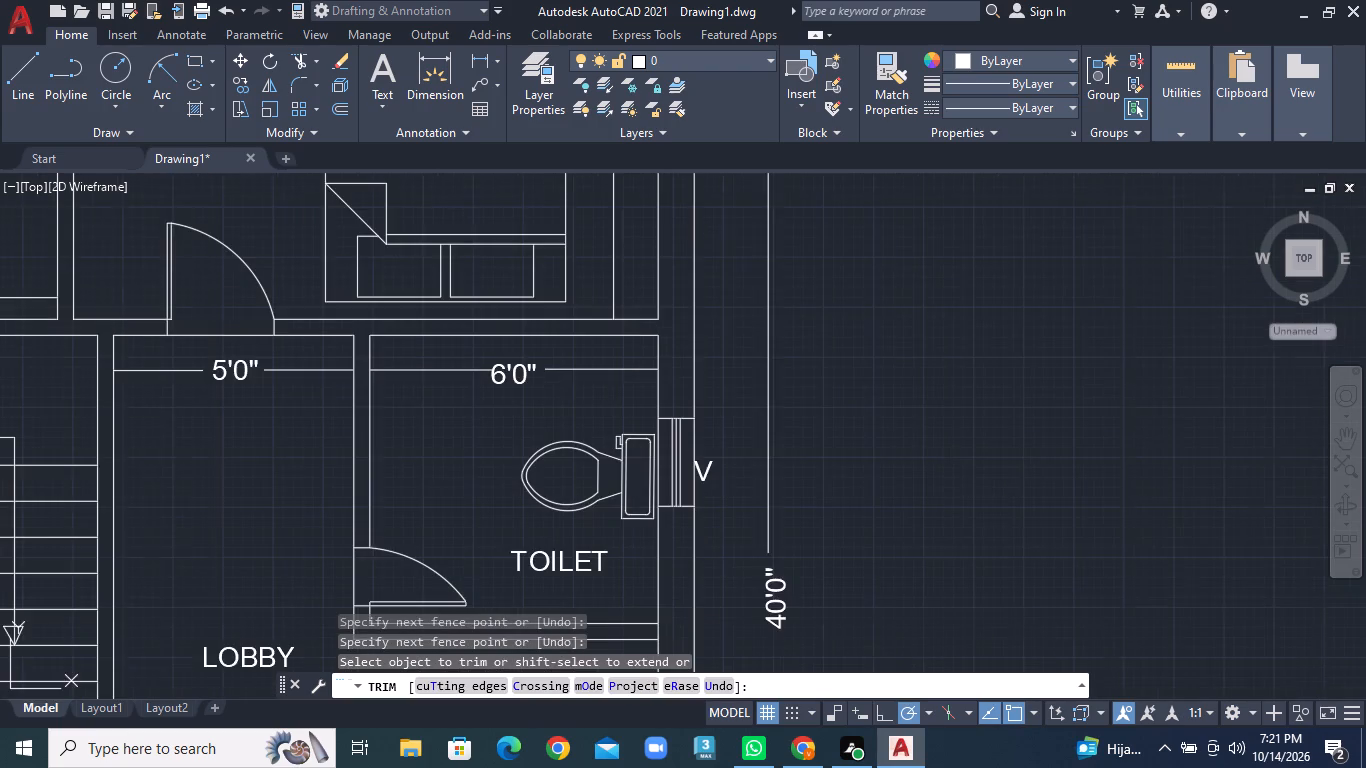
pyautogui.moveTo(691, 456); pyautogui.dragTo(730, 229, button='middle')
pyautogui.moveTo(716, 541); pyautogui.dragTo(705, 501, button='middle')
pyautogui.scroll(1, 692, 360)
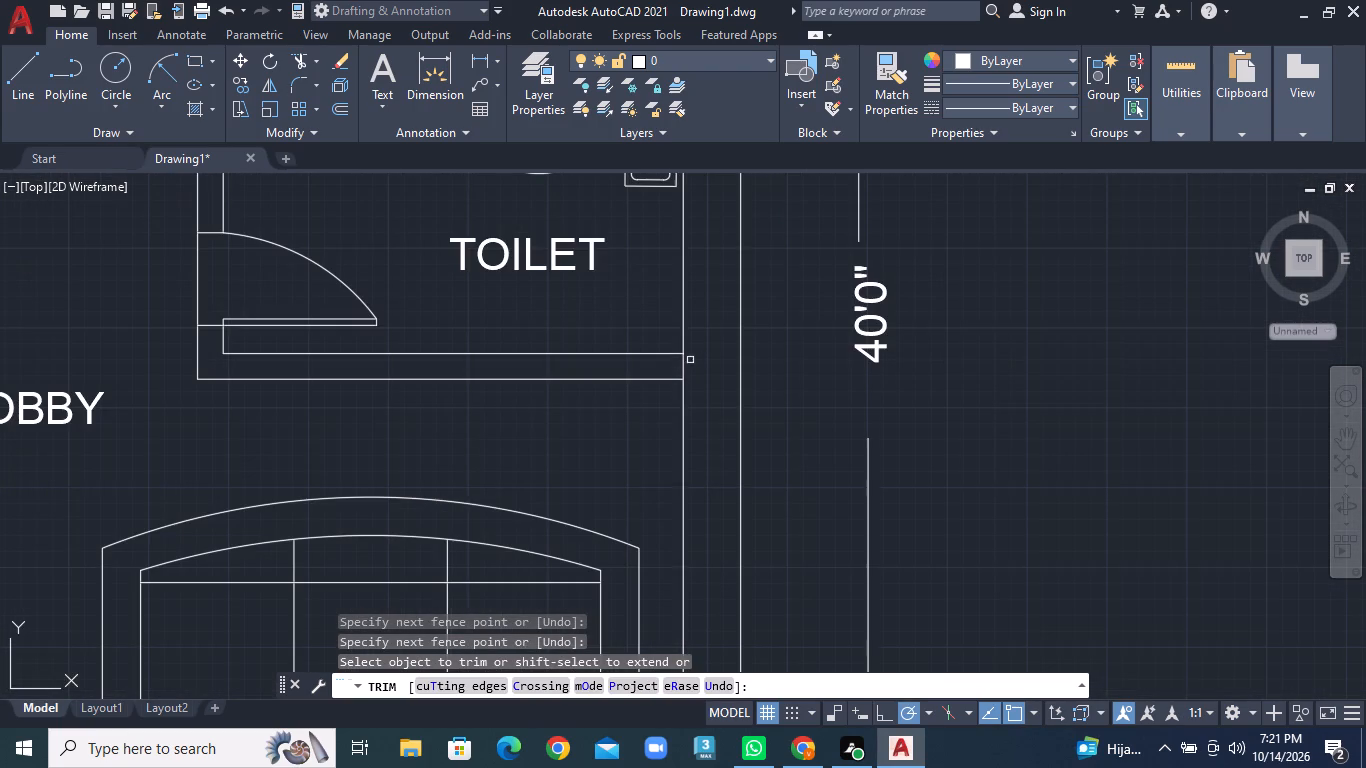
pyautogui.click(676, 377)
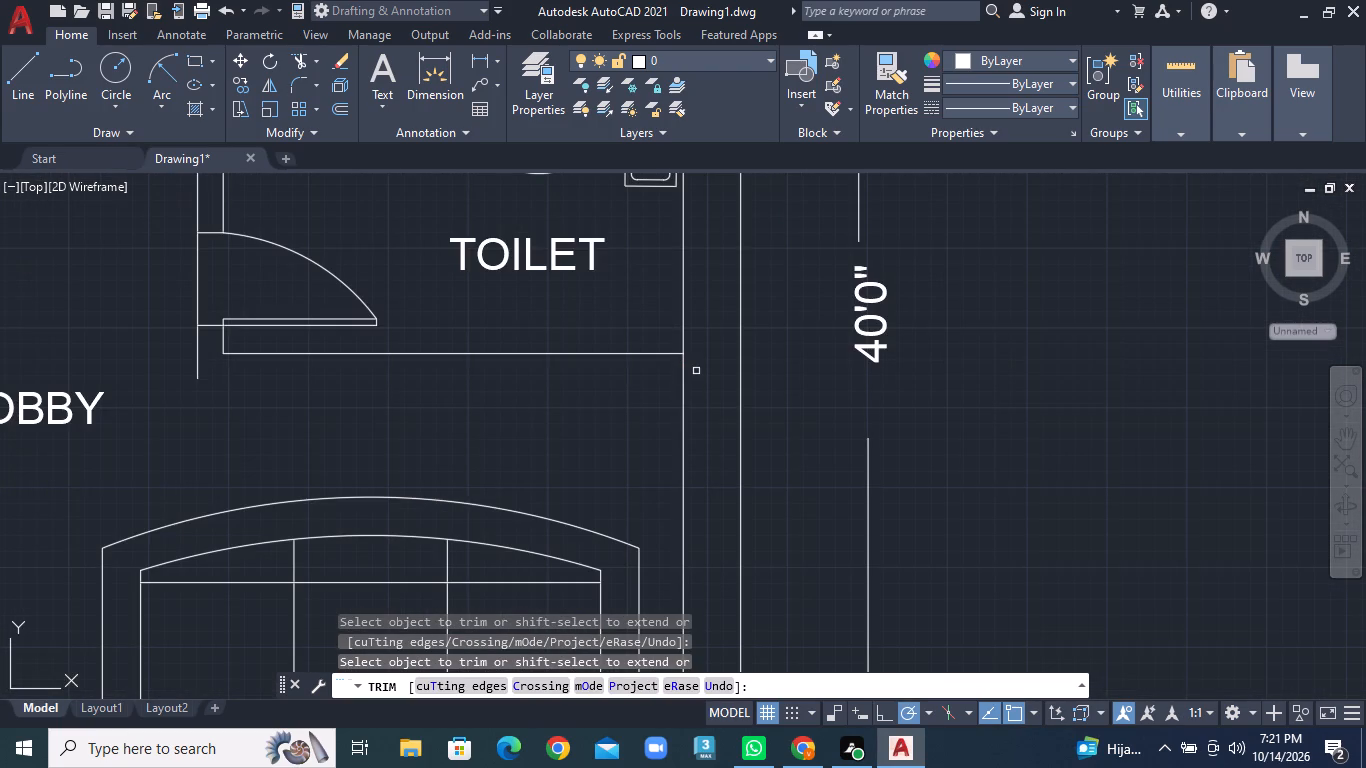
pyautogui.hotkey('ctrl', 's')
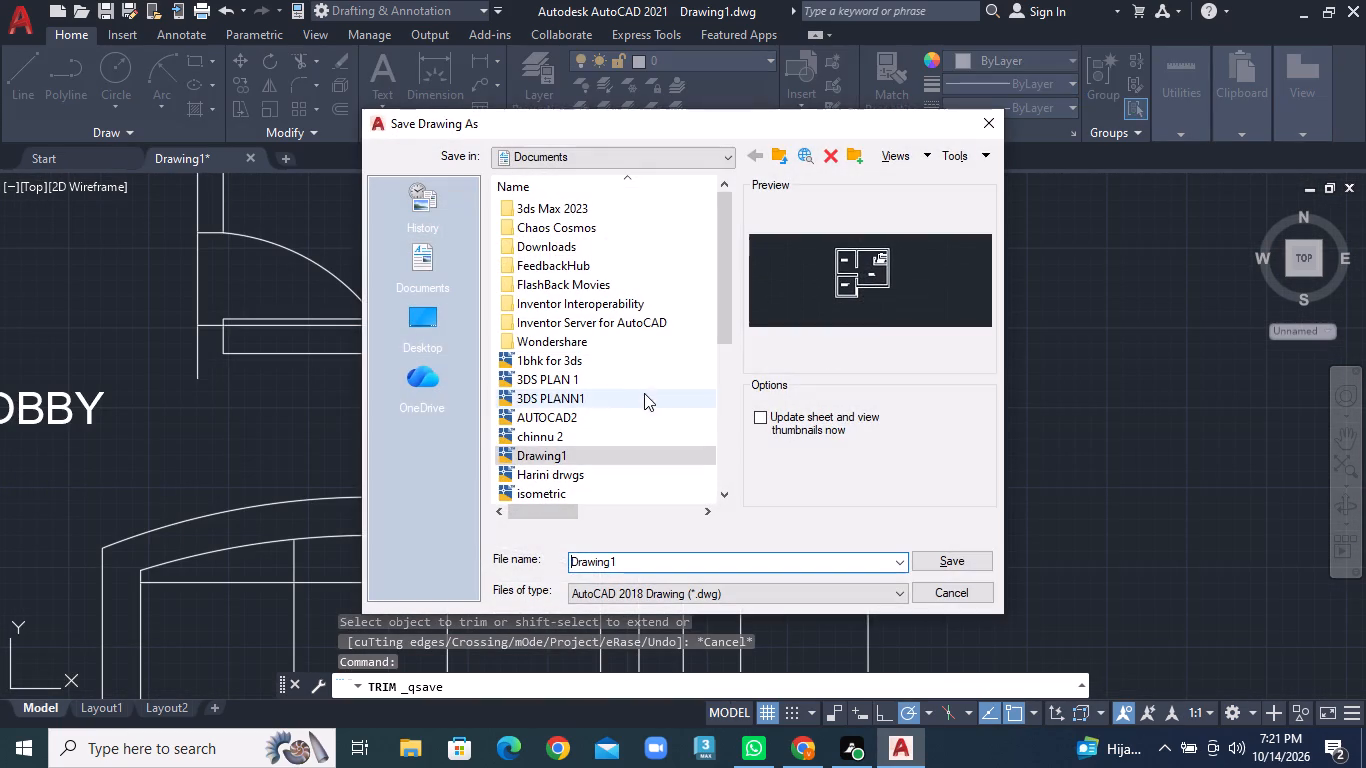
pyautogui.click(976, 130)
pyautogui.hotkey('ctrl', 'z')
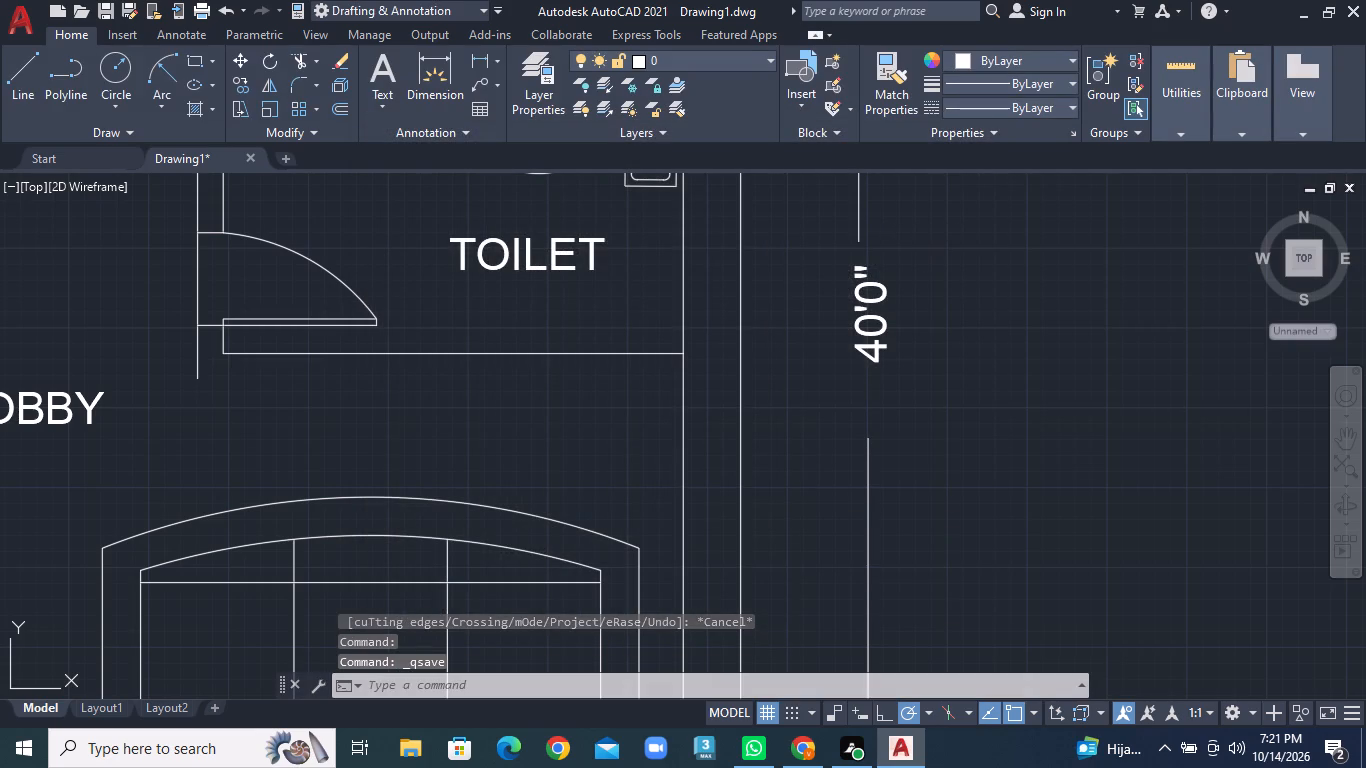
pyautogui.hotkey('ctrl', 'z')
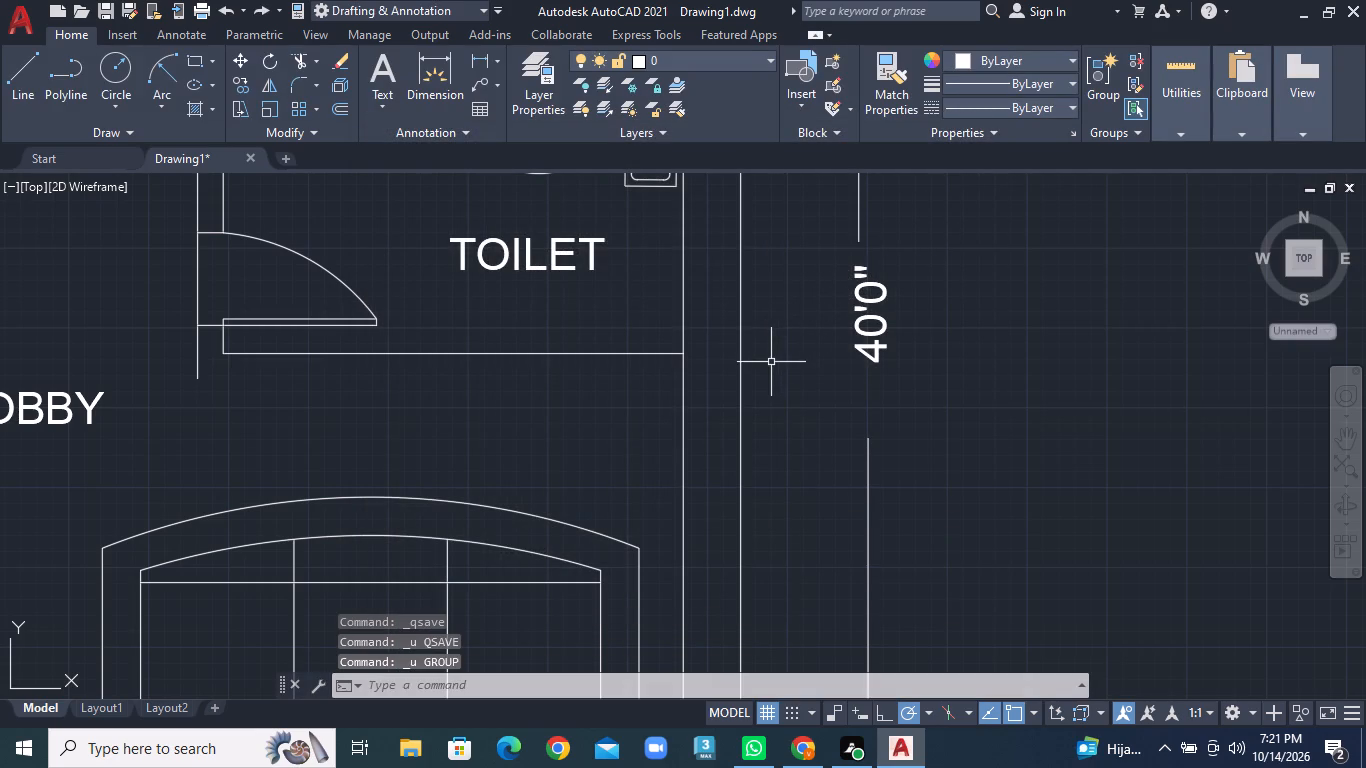
# Redraw the lower line of the toilet's bottom wall horizontally from its lobby-side corner to the outer wall's inner line.
pyautogui.click(14, 85)
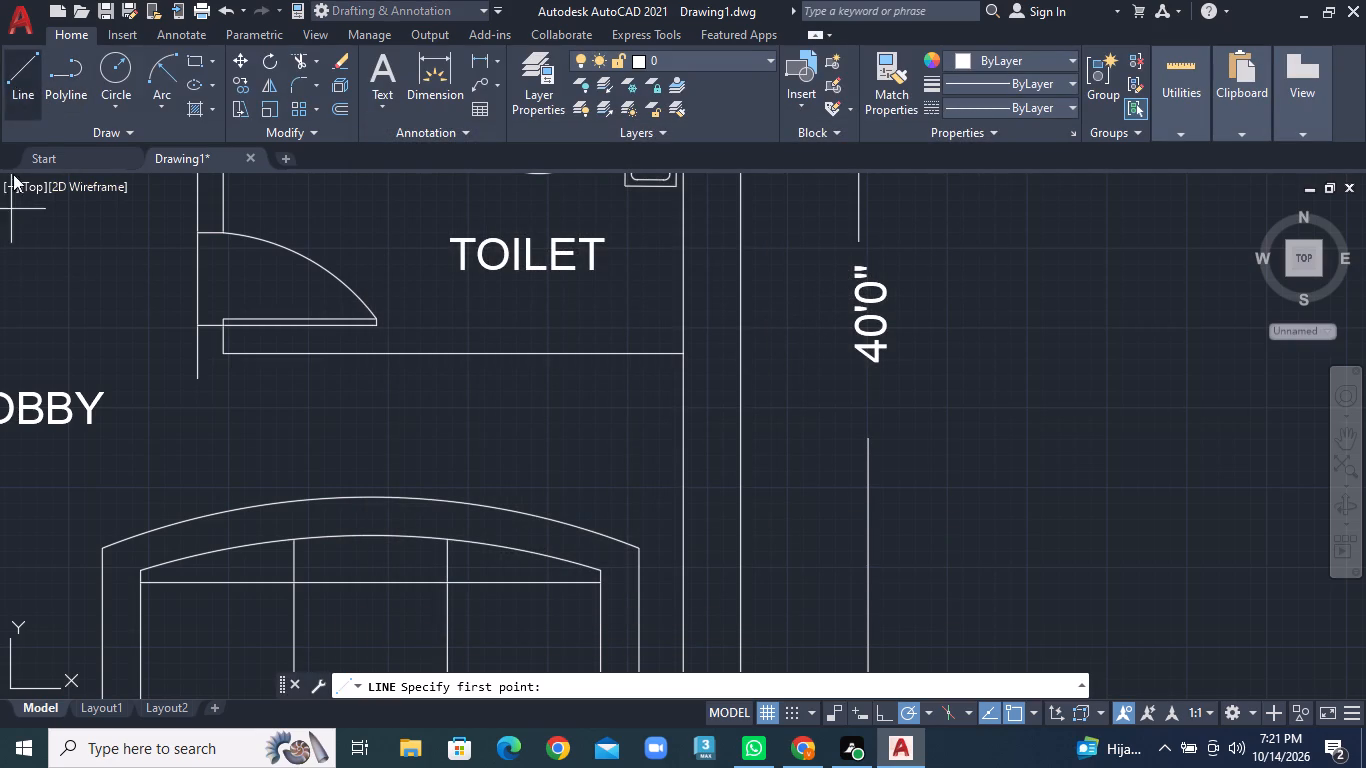
pyautogui.click(194, 384)
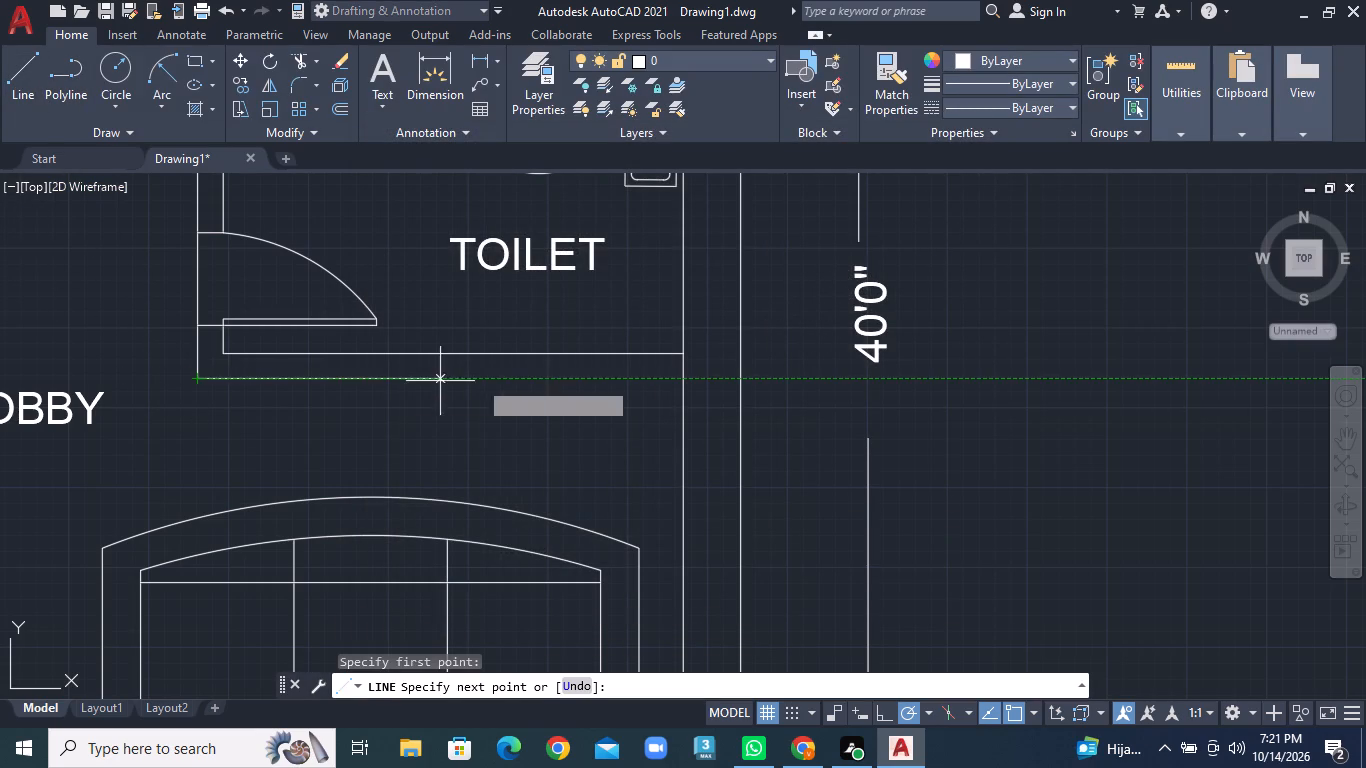
pyautogui.click(682, 380)
pyautogui.rightClick(682, 380)
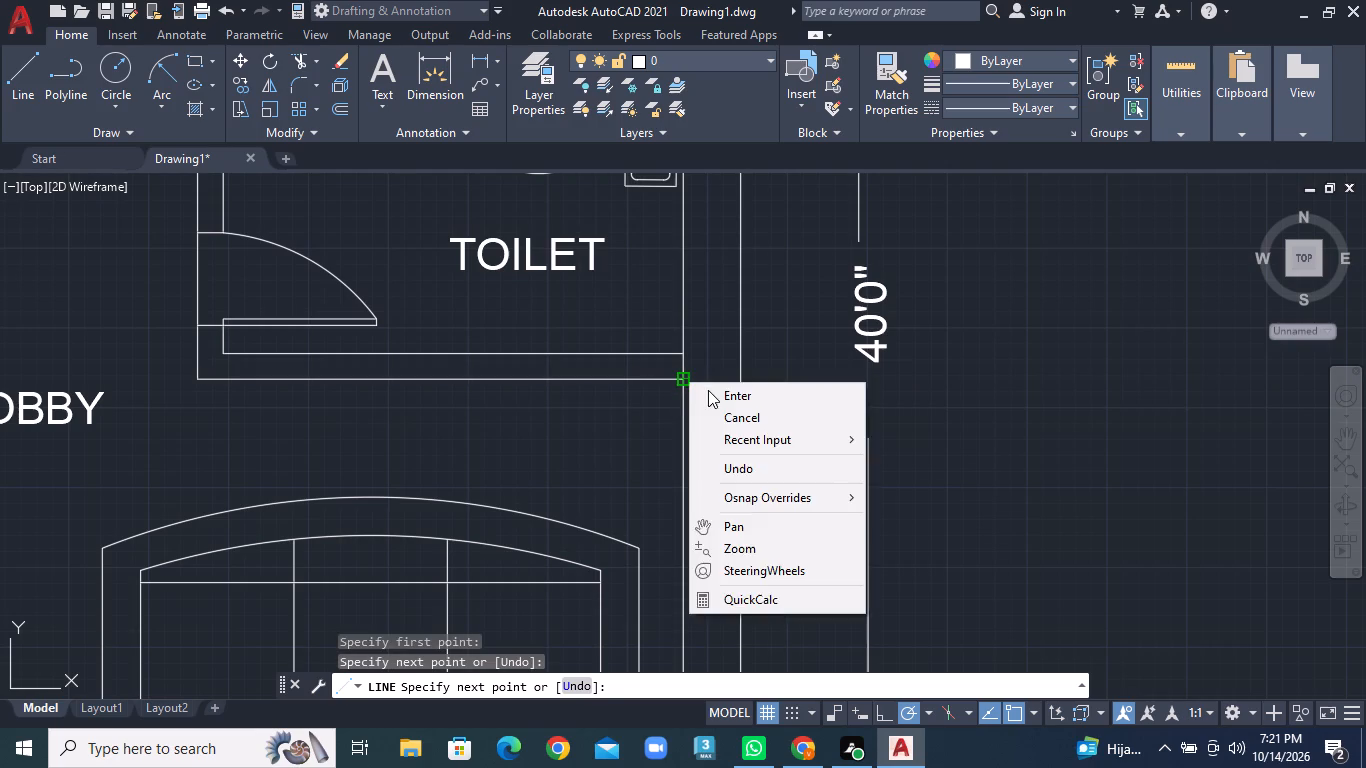
pyautogui.click(708, 390)
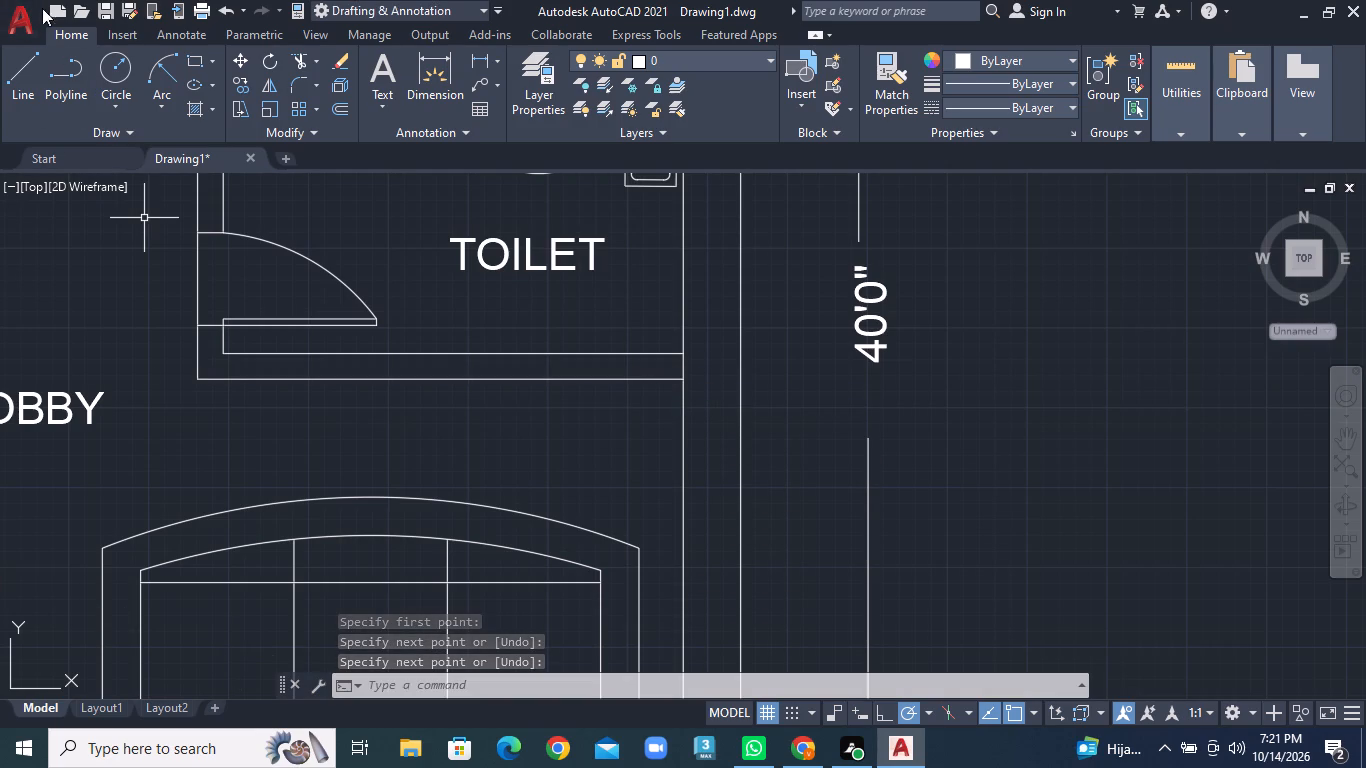
# Trim the outer wall's inner line between the two lines of the first floor toilet's bottom wall.
pyautogui.click(317, 66)
pyautogui.click(317, 82)
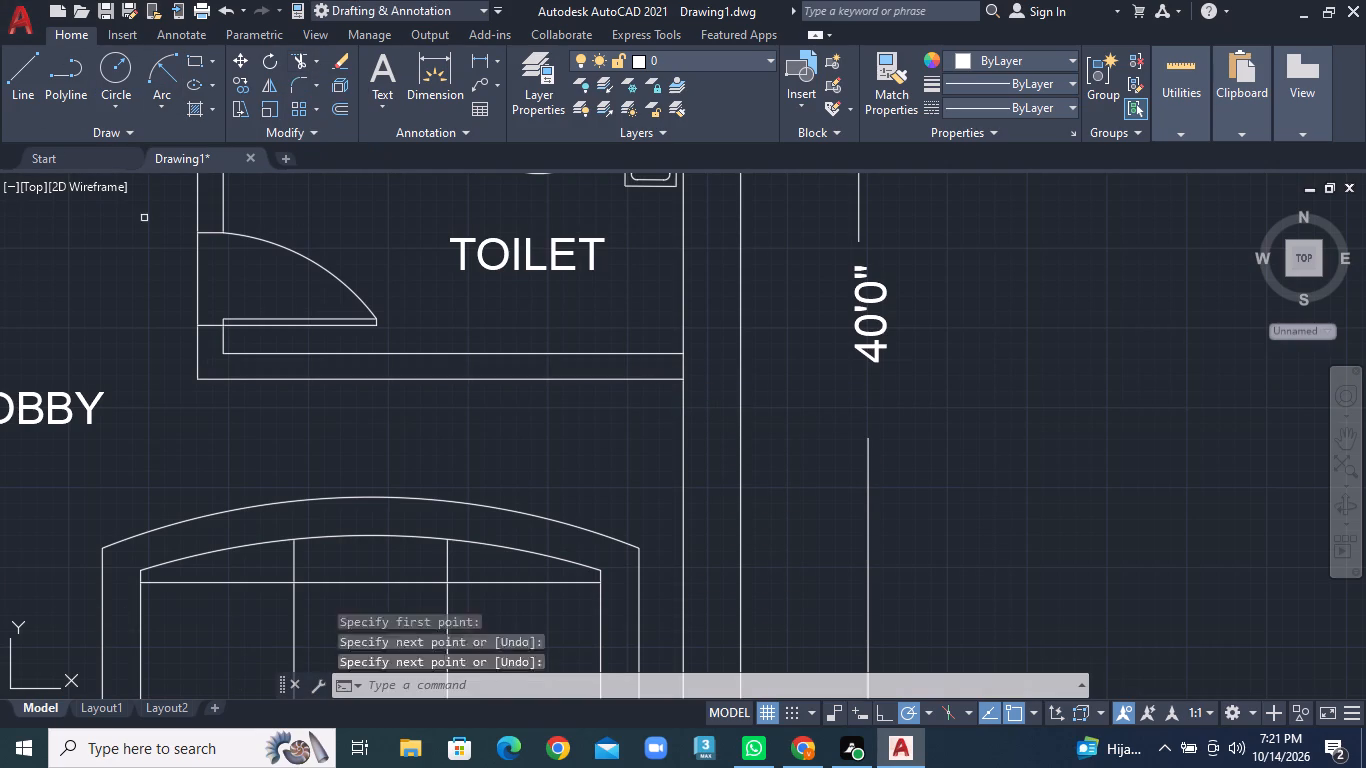
pyautogui.click(681, 367)
# Examine the wall junctions, rooms and balcony of the first floor plan alongside the ground floor plan.
pyautogui.scroll(-3, 687, 367)
pyautogui.moveTo(716, 339); pyautogui.dragTo(700, 426, button='middle')
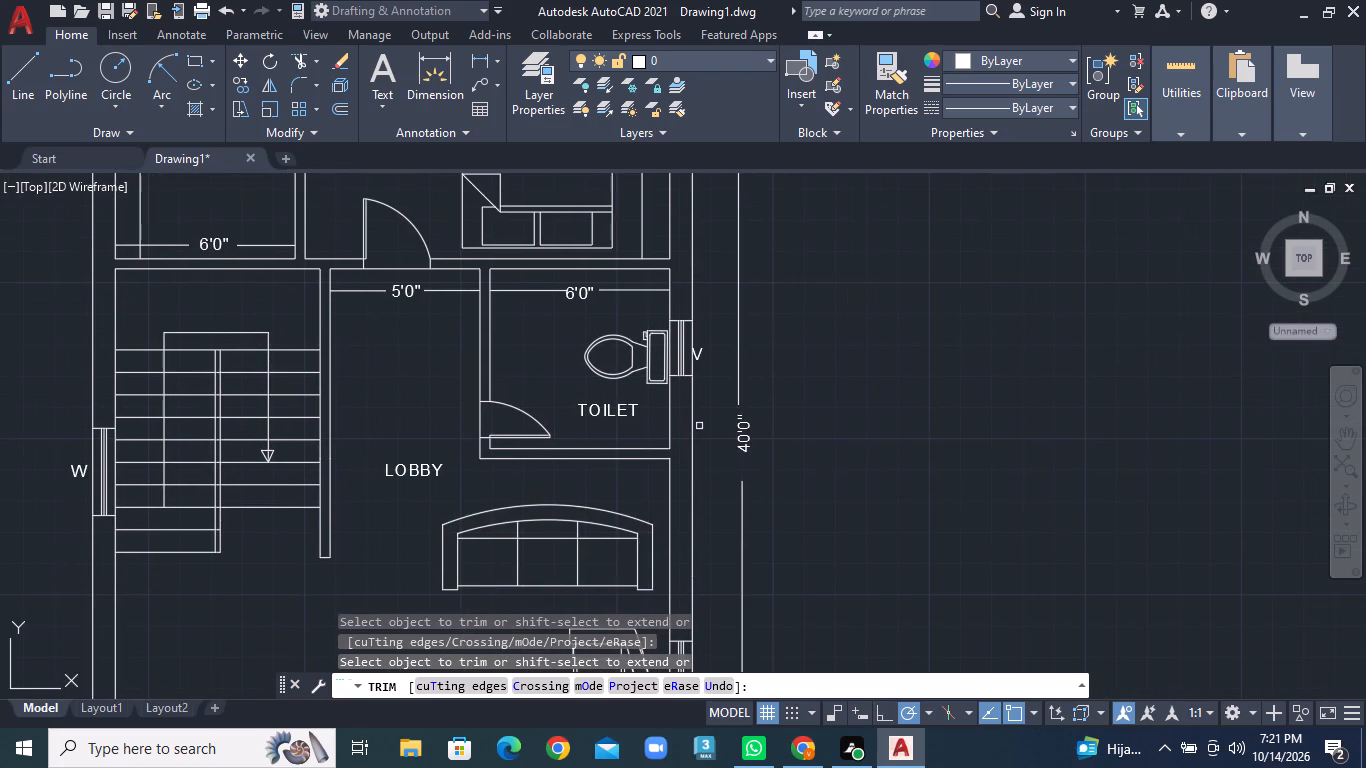
pyautogui.moveTo(681, 530); pyautogui.dragTo(718, 297, button='middle')
pyautogui.moveTo(832, 539); pyautogui.dragTo(870, 216, button='middle')
pyautogui.scroll(1, 870, 216)
pyautogui.moveTo(769, 462); pyautogui.dragTo(876, 198, button='middle')
pyautogui.scroll(-1, 858, 337)
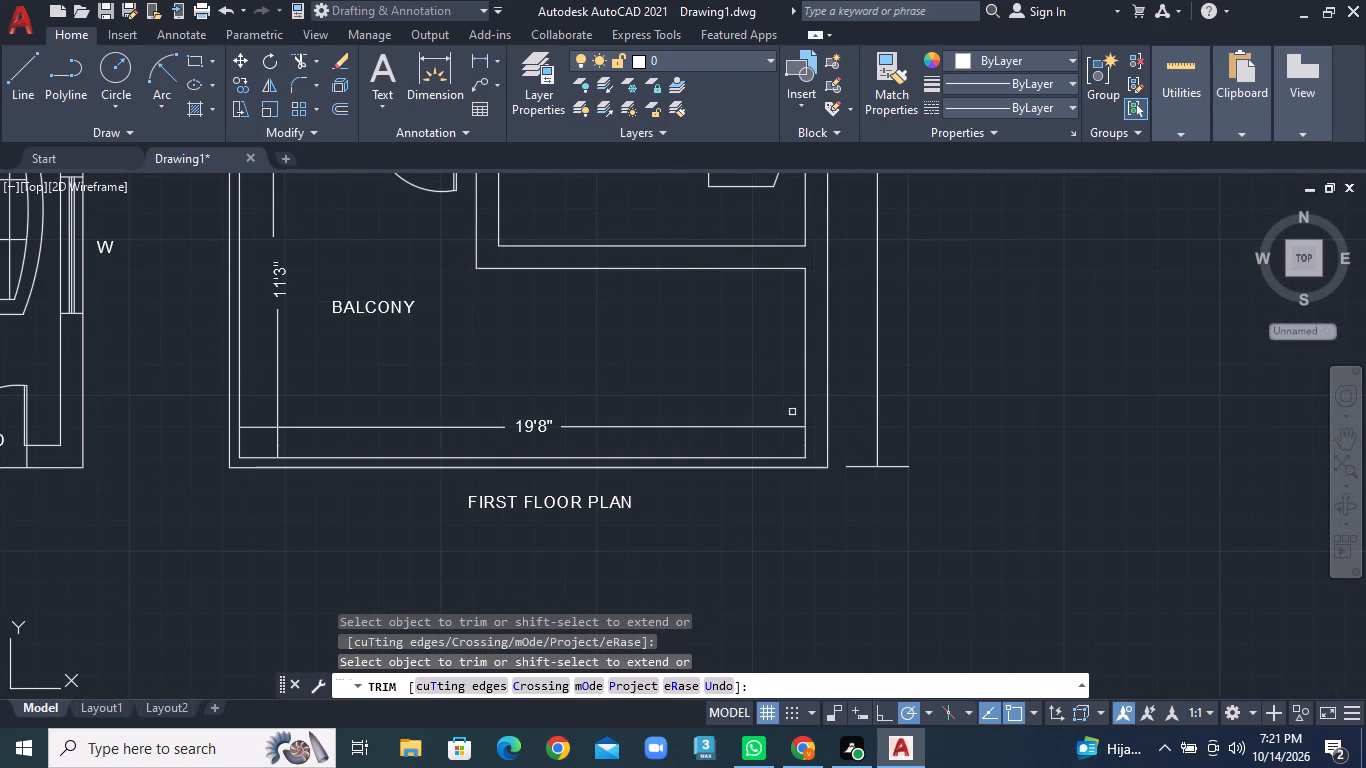
pyautogui.moveTo(513, 368); pyautogui.dragTo(792, 527, button='middle')
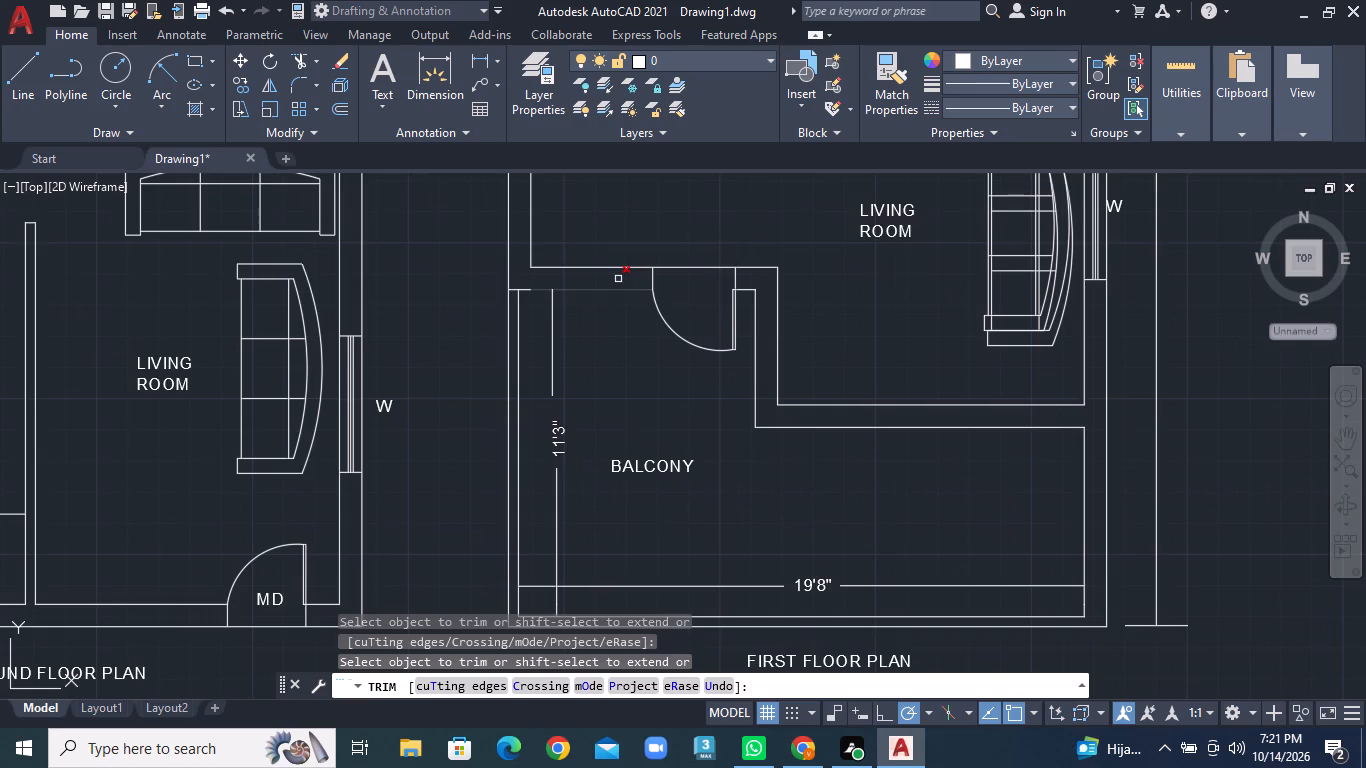
pyautogui.moveTo(618, 279); pyautogui.dragTo(622, 504, button='middle')
pyautogui.moveTo(624, 304); pyautogui.dragTo(597, 459, button='middle')
pyautogui.press('Escape')
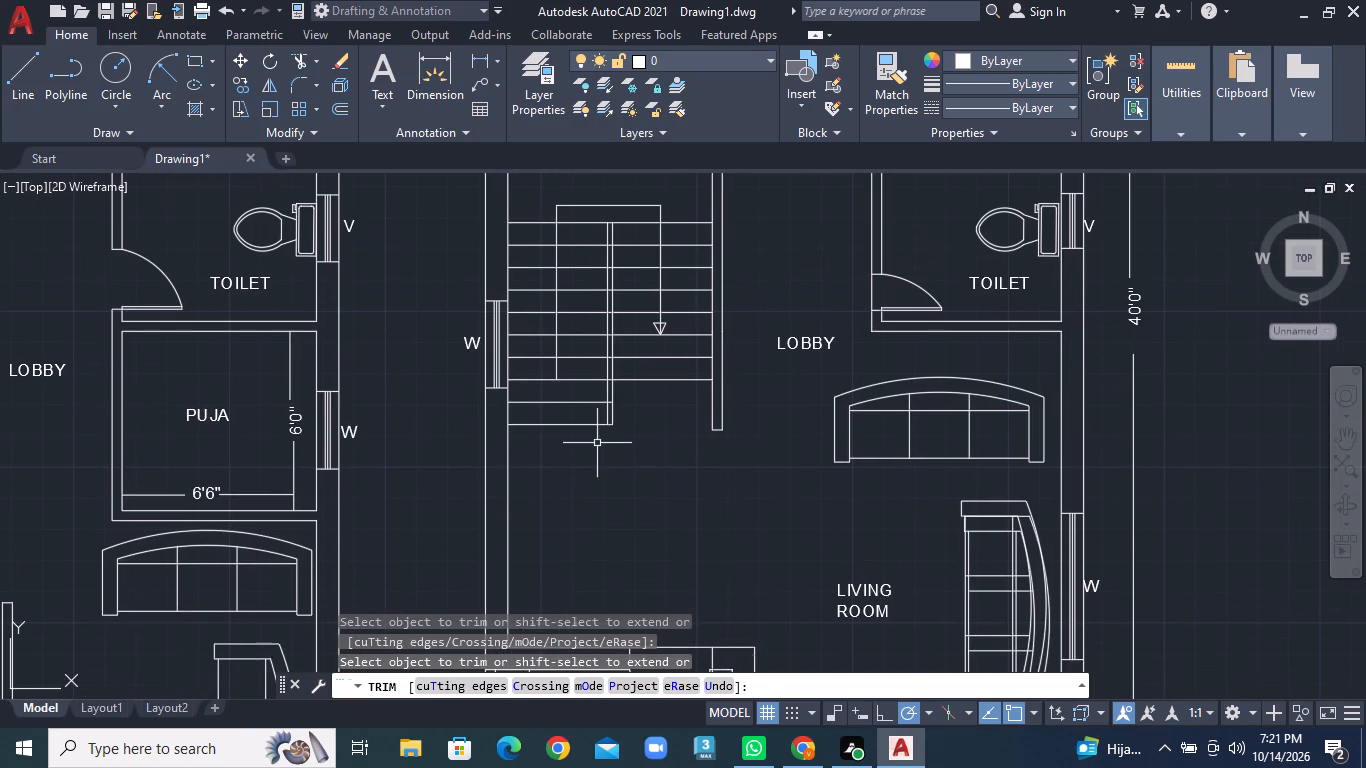
pyautogui.middleClick(635, 348)
pyautogui.moveTo(639, 311); pyautogui.dragTo(590, 512, button='middle')
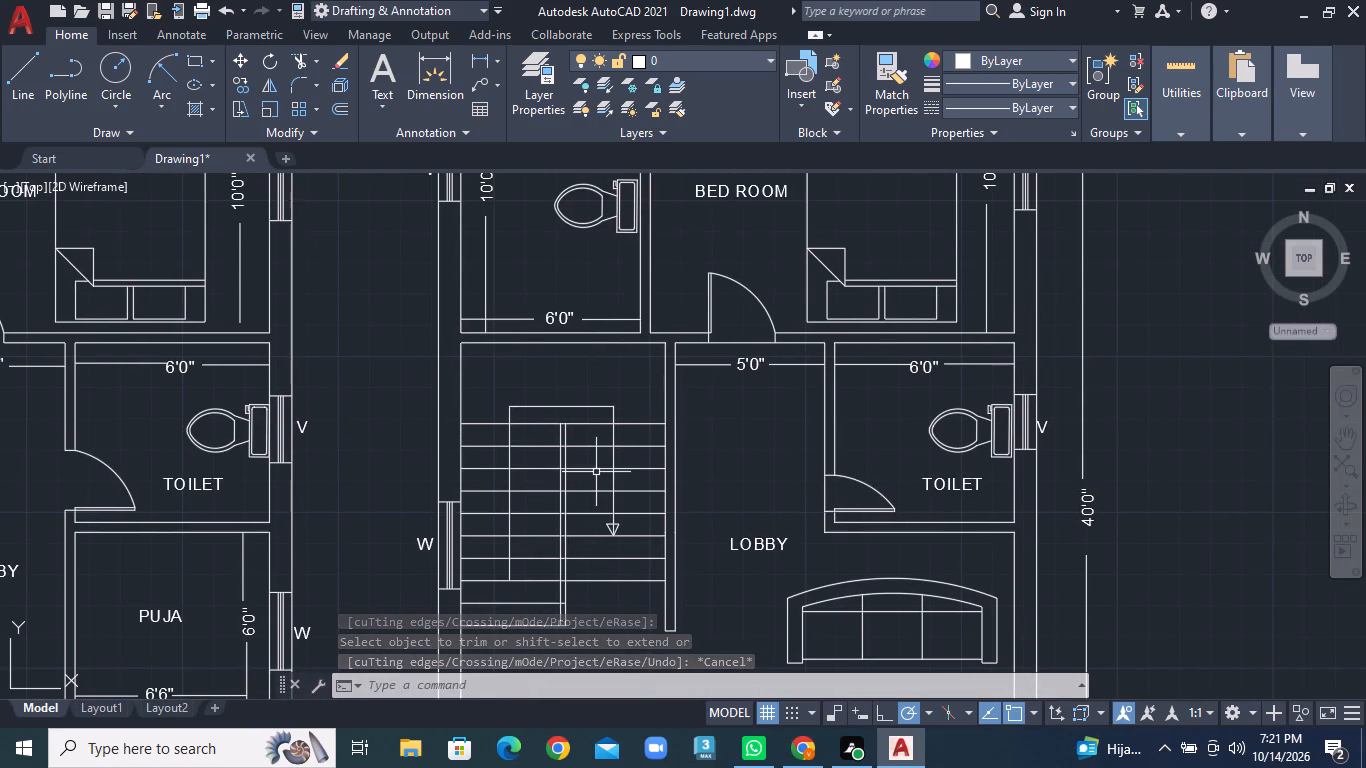
pyautogui.scroll(-2, 636, 434)
pyautogui.moveTo(681, 360); pyautogui.dragTo(644, 427, button='middle')
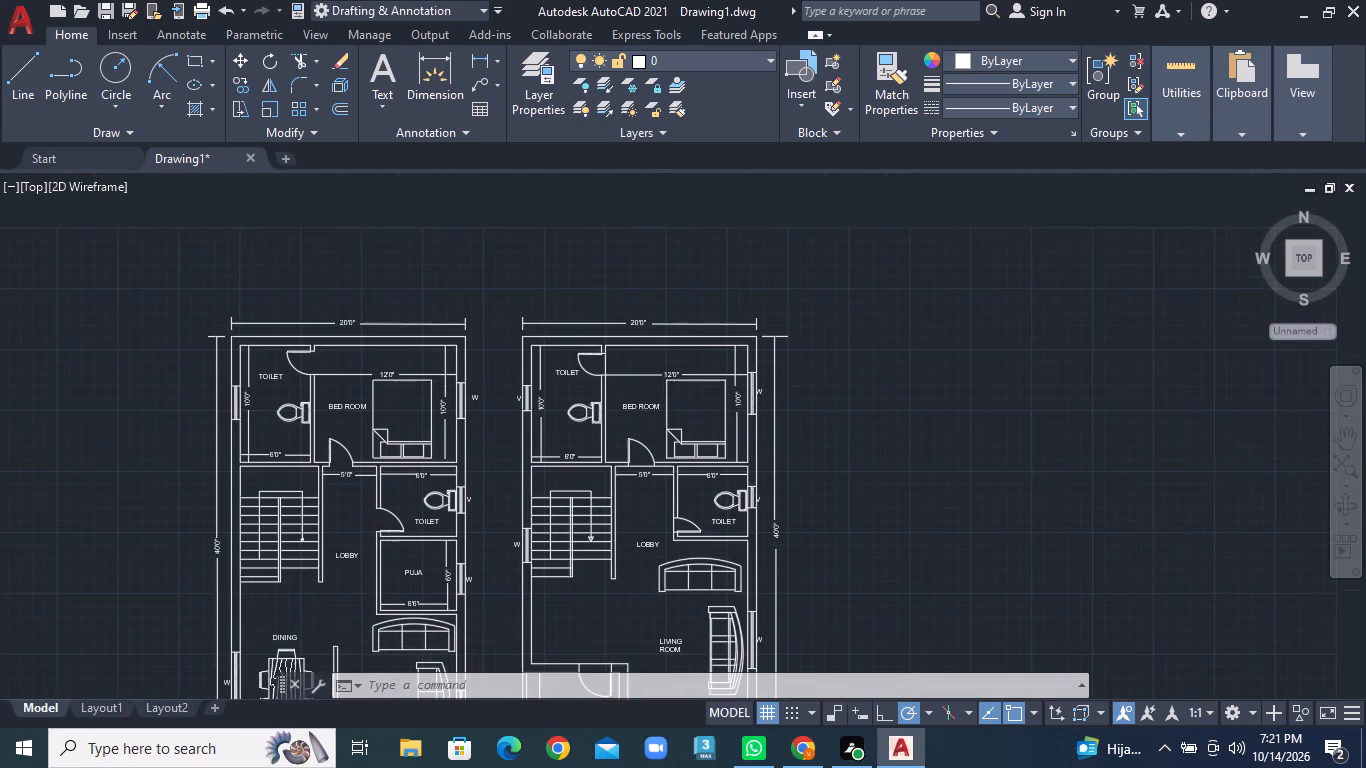
pyautogui.scroll(2, 589, 378)
pyautogui.scroll(-1, 655, 378)
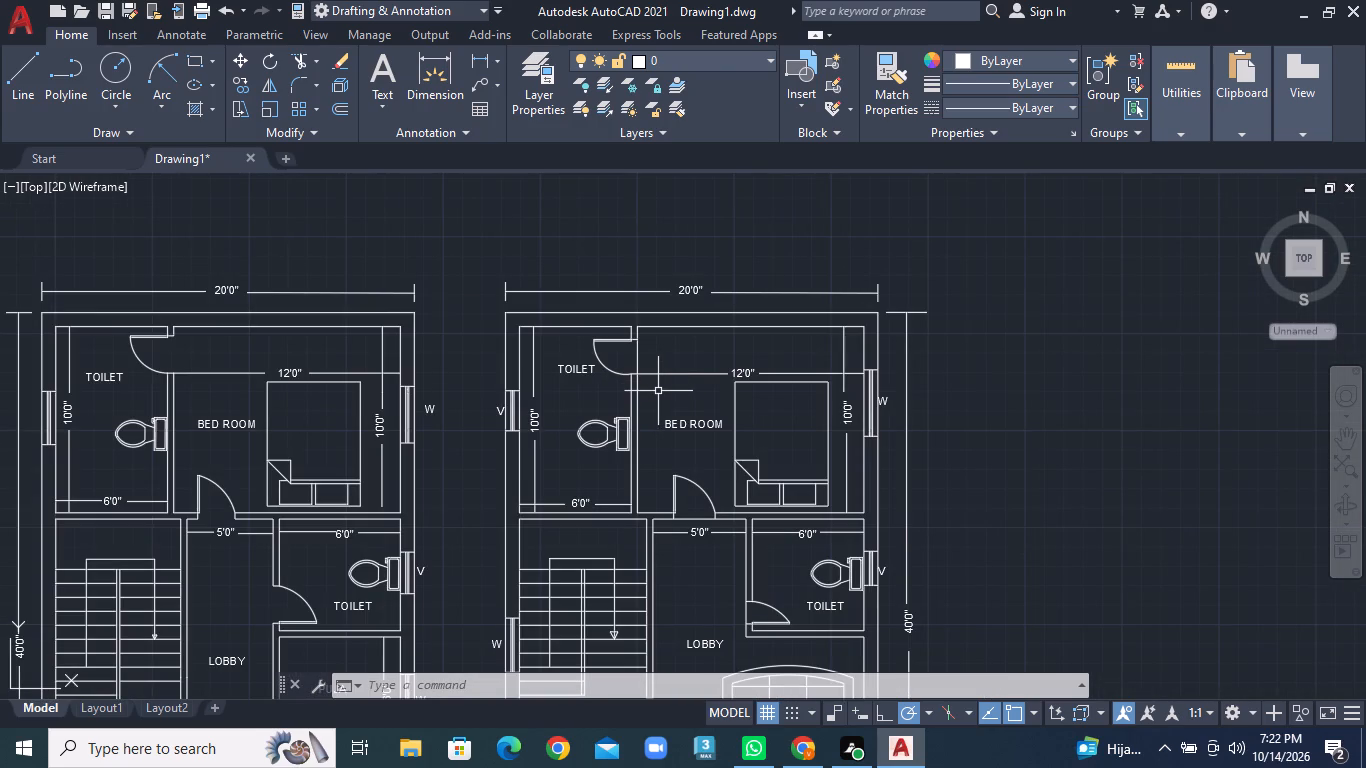
pyautogui.scroll(-3, 590, 423)
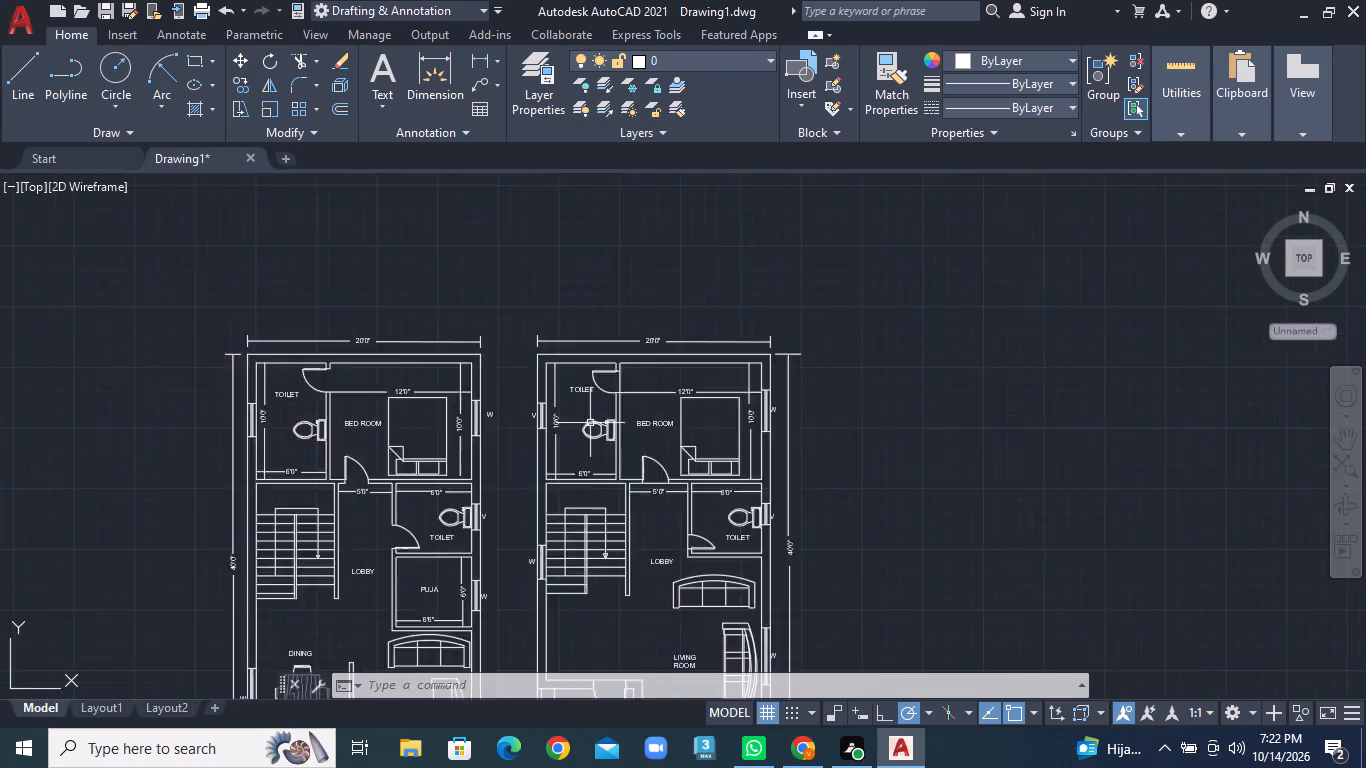
pyautogui.moveTo(630, 455); pyautogui.dragTo(717, 345, button='middle')
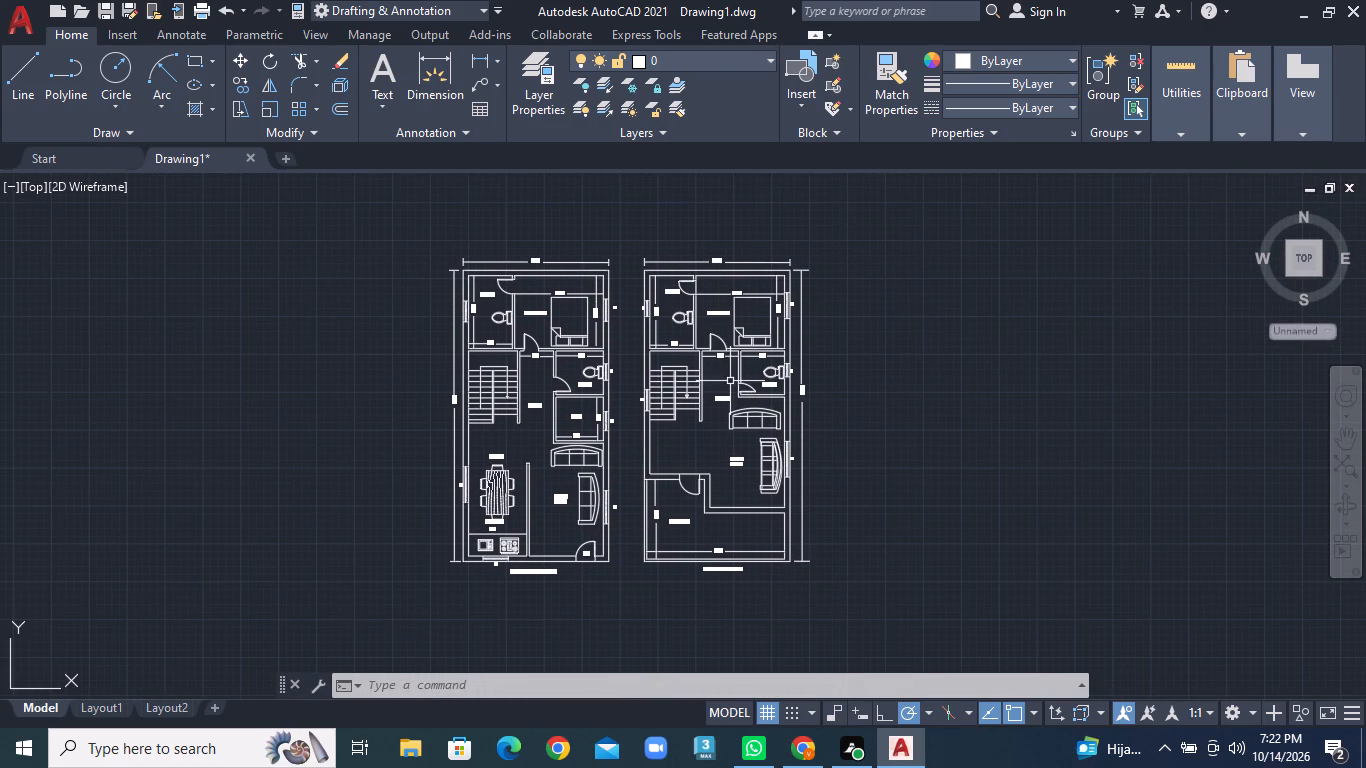
pyautogui.press('Escape')
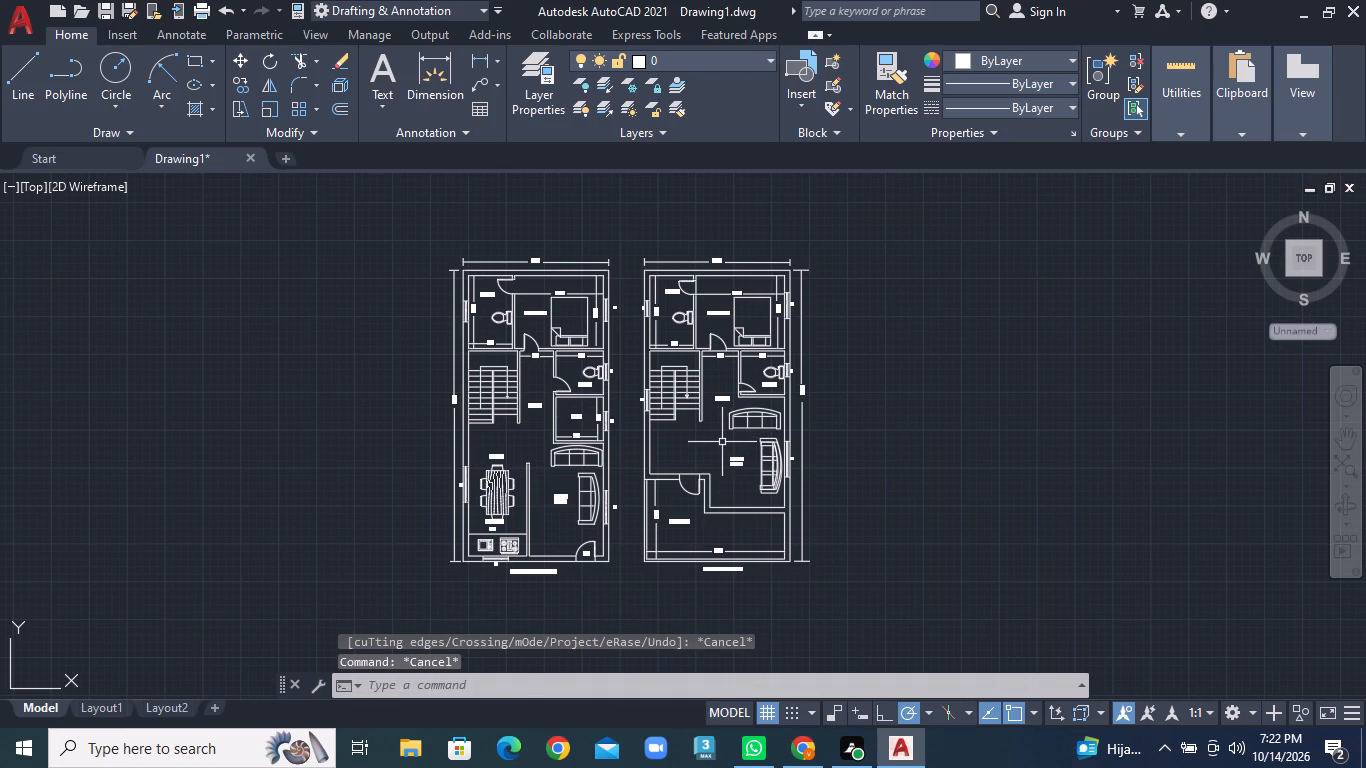
pyautogui.scroll(2, 722, 442)
pyautogui.moveTo(786, 442); pyautogui.dragTo(738, 418, button='middle')
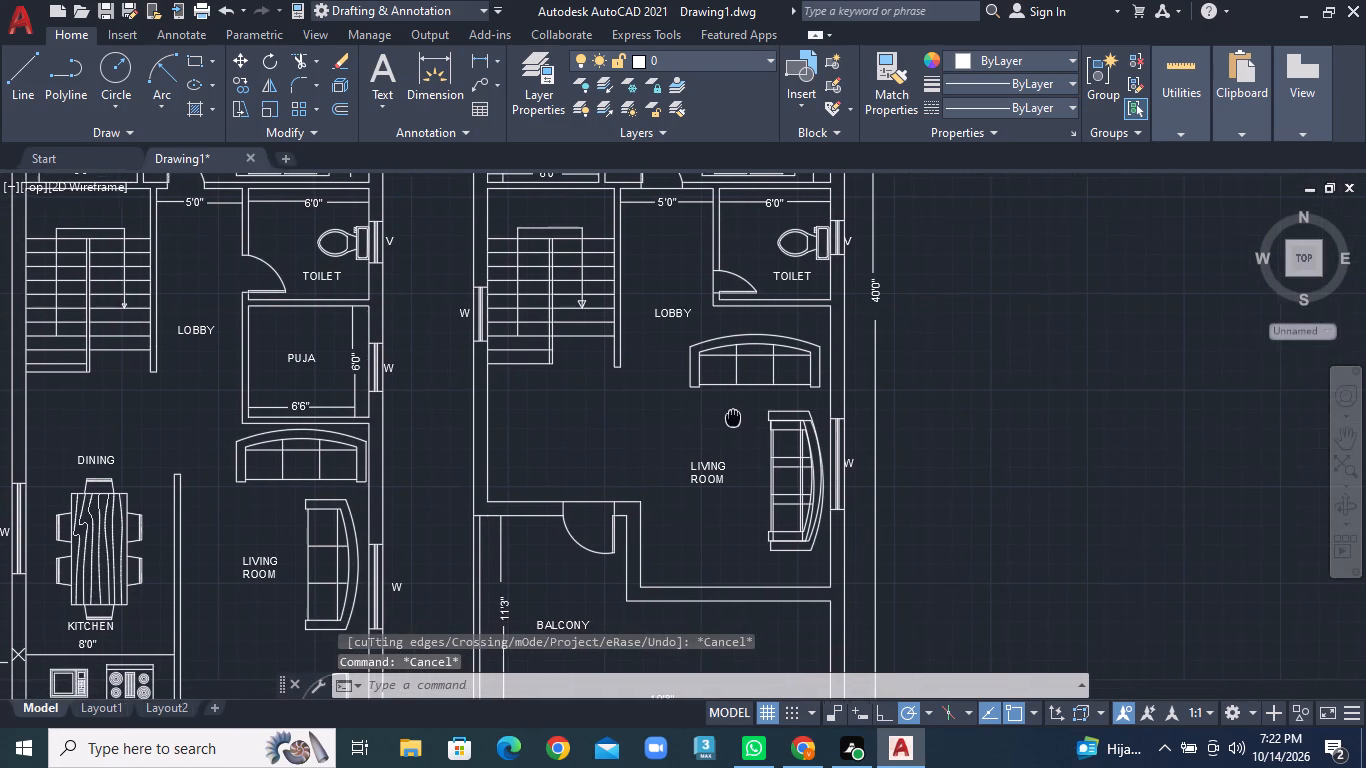
pyautogui.moveTo(738, 418); pyautogui.dragTo(818, 458, button='middle')
pyautogui.moveTo(740, 378); pyautogui.dragTo(618, 549, button='middle')
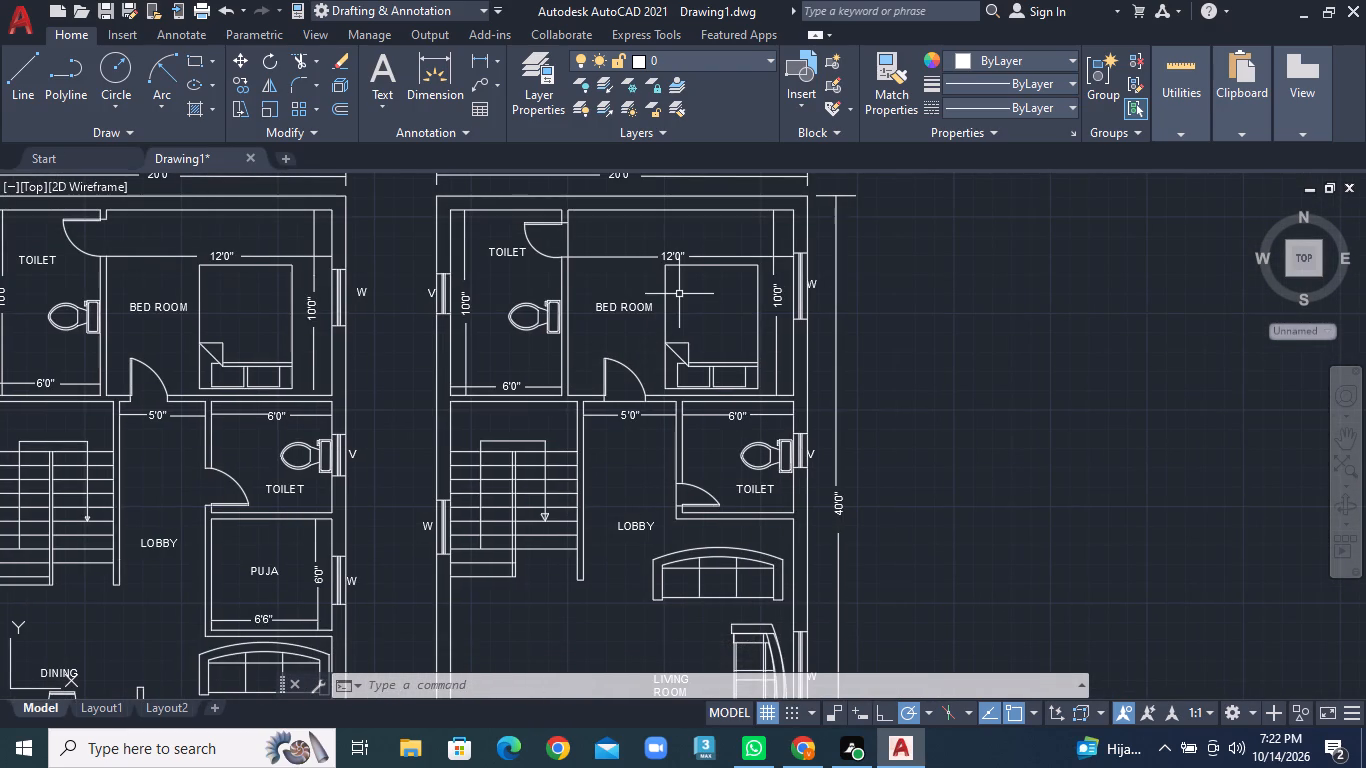
pyautogui.moveTo(724, 438); pyautogui.dragTo(726, 435, button='middle')
pyautogui.moveTo(726, 435); pyautogui.dragTo(873, 365, button='middle')
# Add the multiline text title "EAST FACING HOUSE" above the two floor plans.
pyautogui.scroll(-1, 834, 428)
pyautogui.moveTo(829, 323); pyautogui.dragTo(729, 525, button='middle')
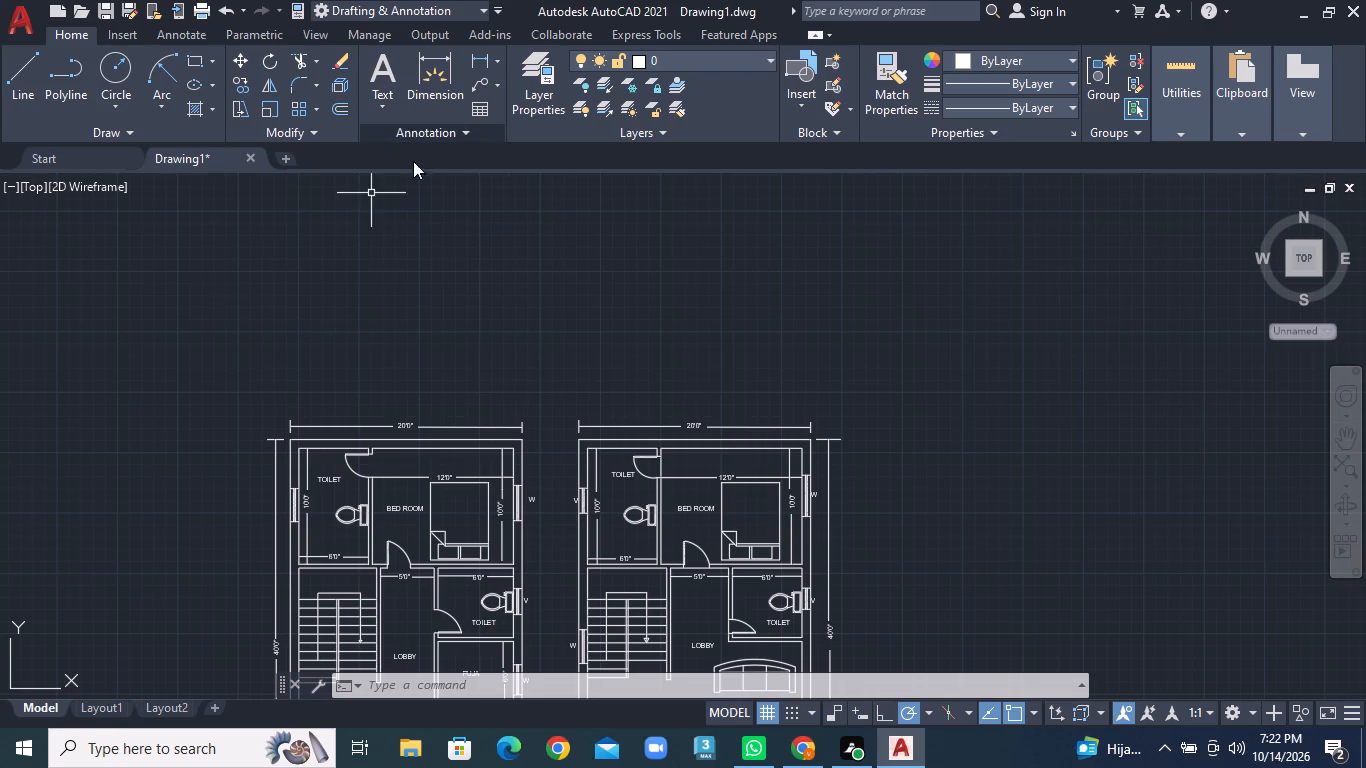
pyautogui.click(386, 92)
pyautogui.click(428, 133)
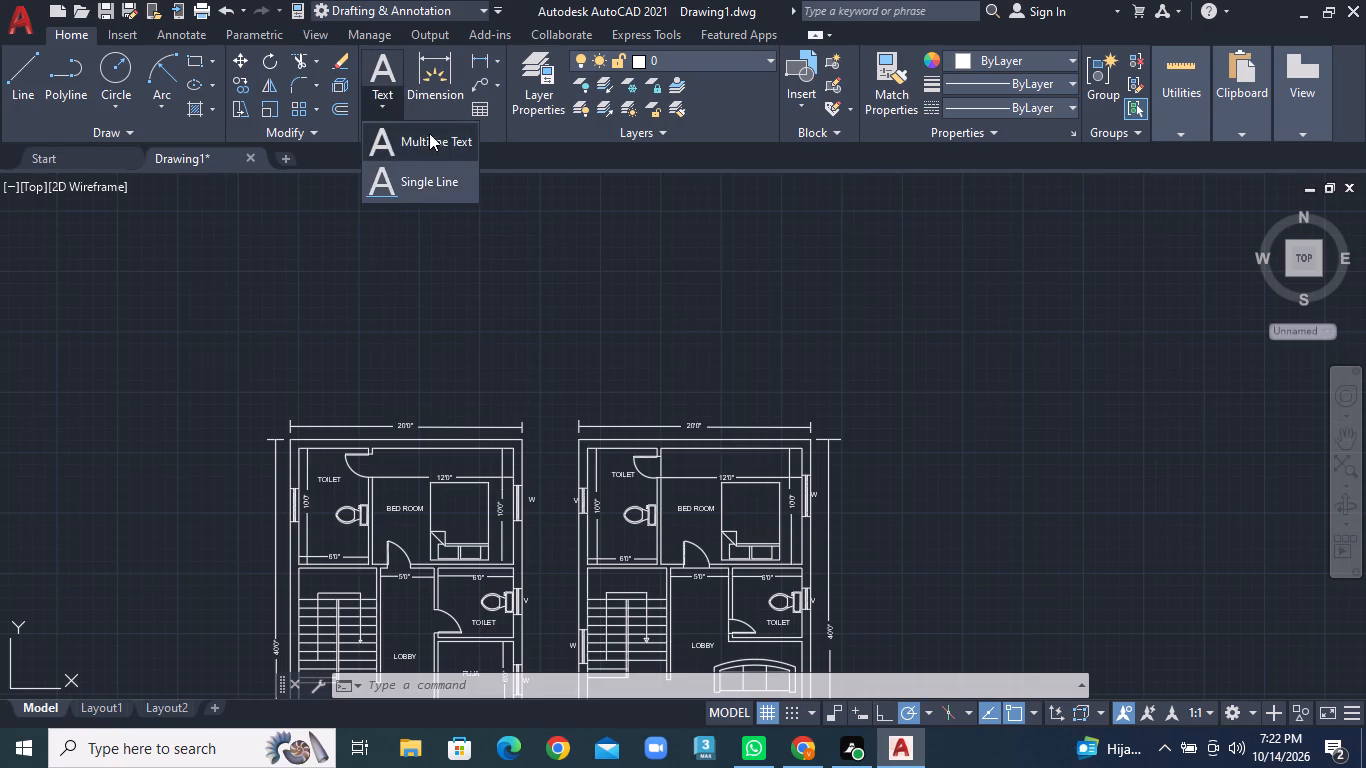
pyautogui.click(432, 373)
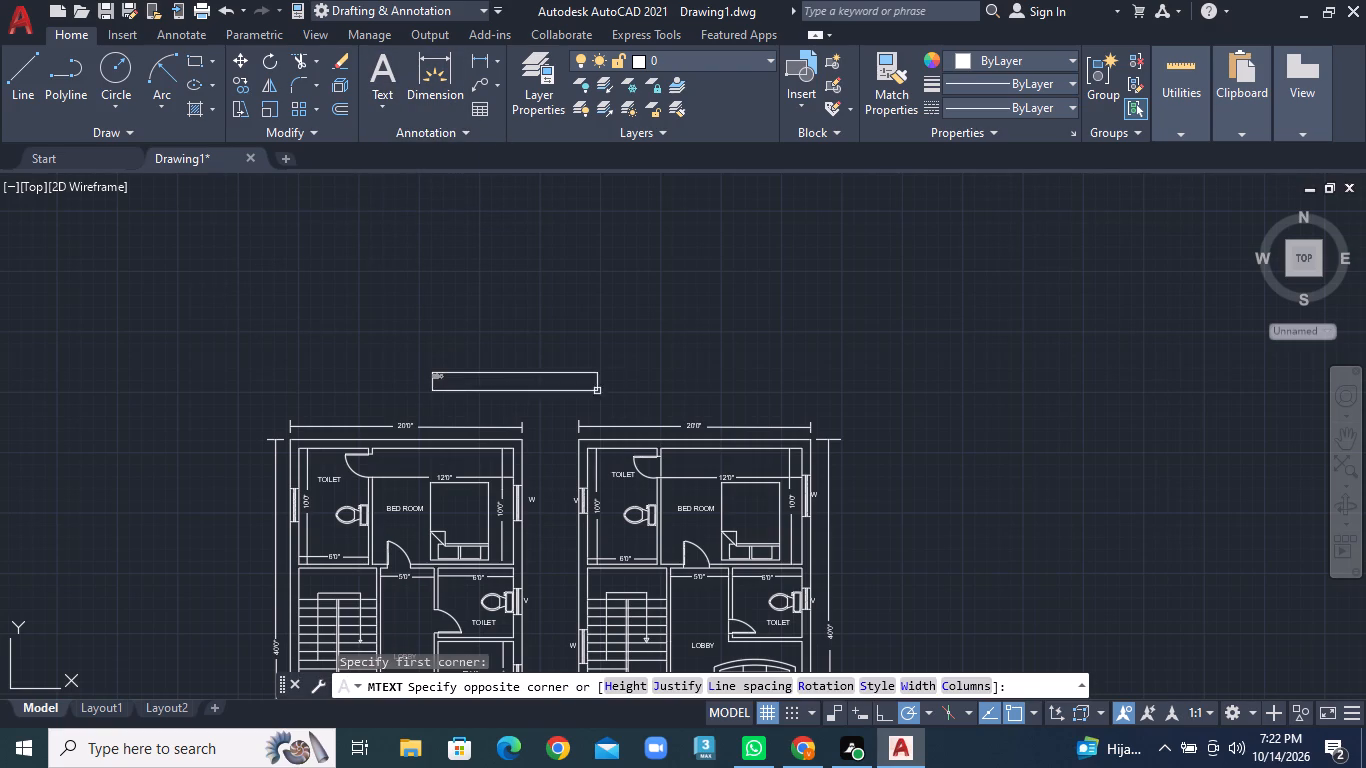
pyautogui.click(682, 398)
pyautogui.write('EAST FACING HOUSE')
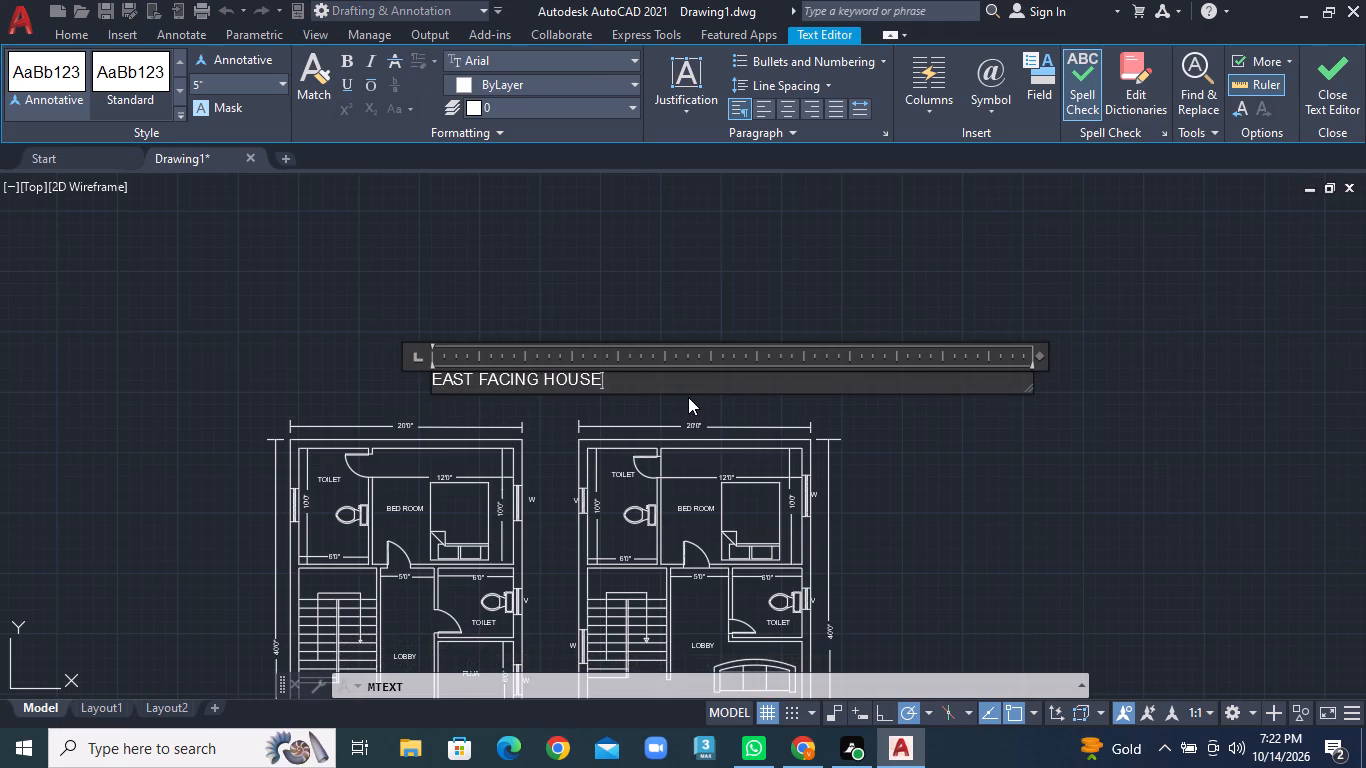
pyautogui.click(688, 397)
# Move the EAST FACING HOUSE title right and slightly down so it sits centrally above the gap between the two plans.
pyautogui.scroll(1, 527, 370)
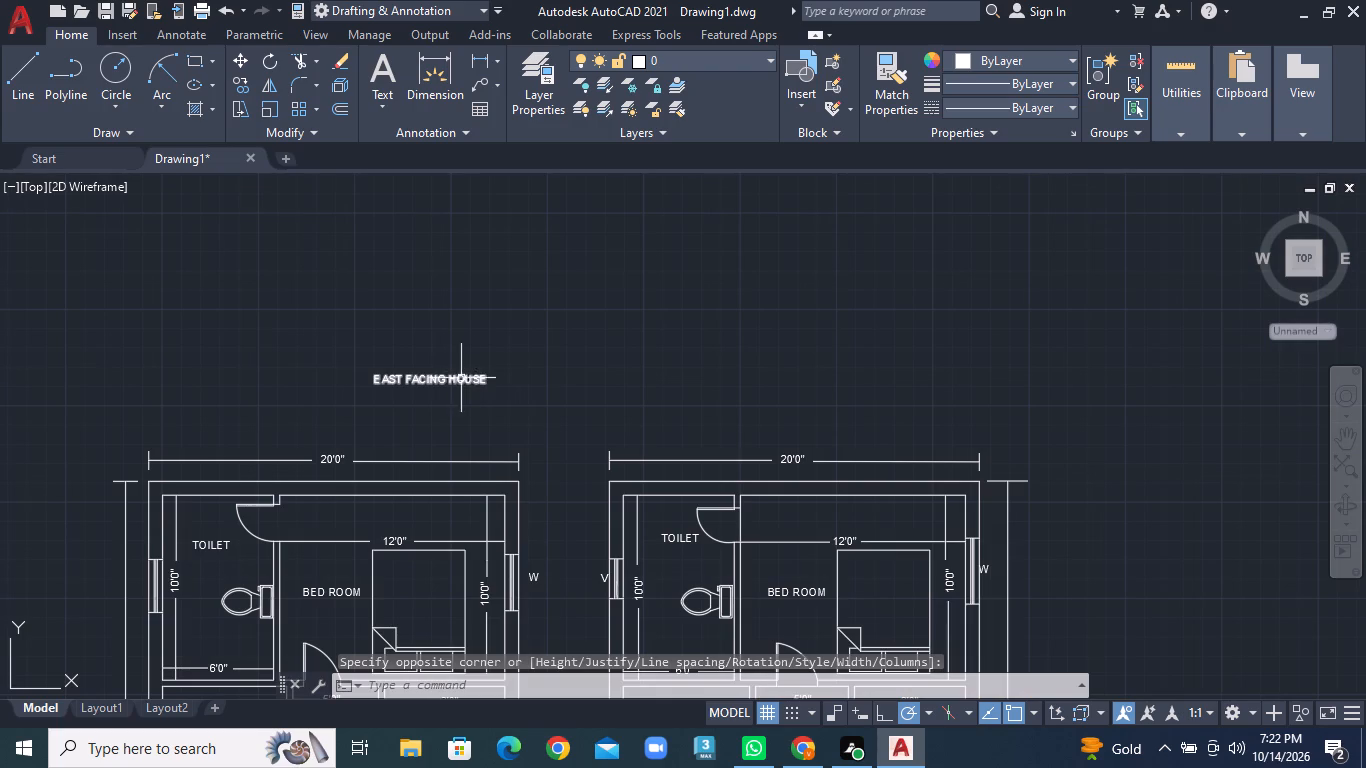
pyautogui.click(458, 379)
pyautogui.rightClick(458, 379)
pyautogui.click(511, 381)
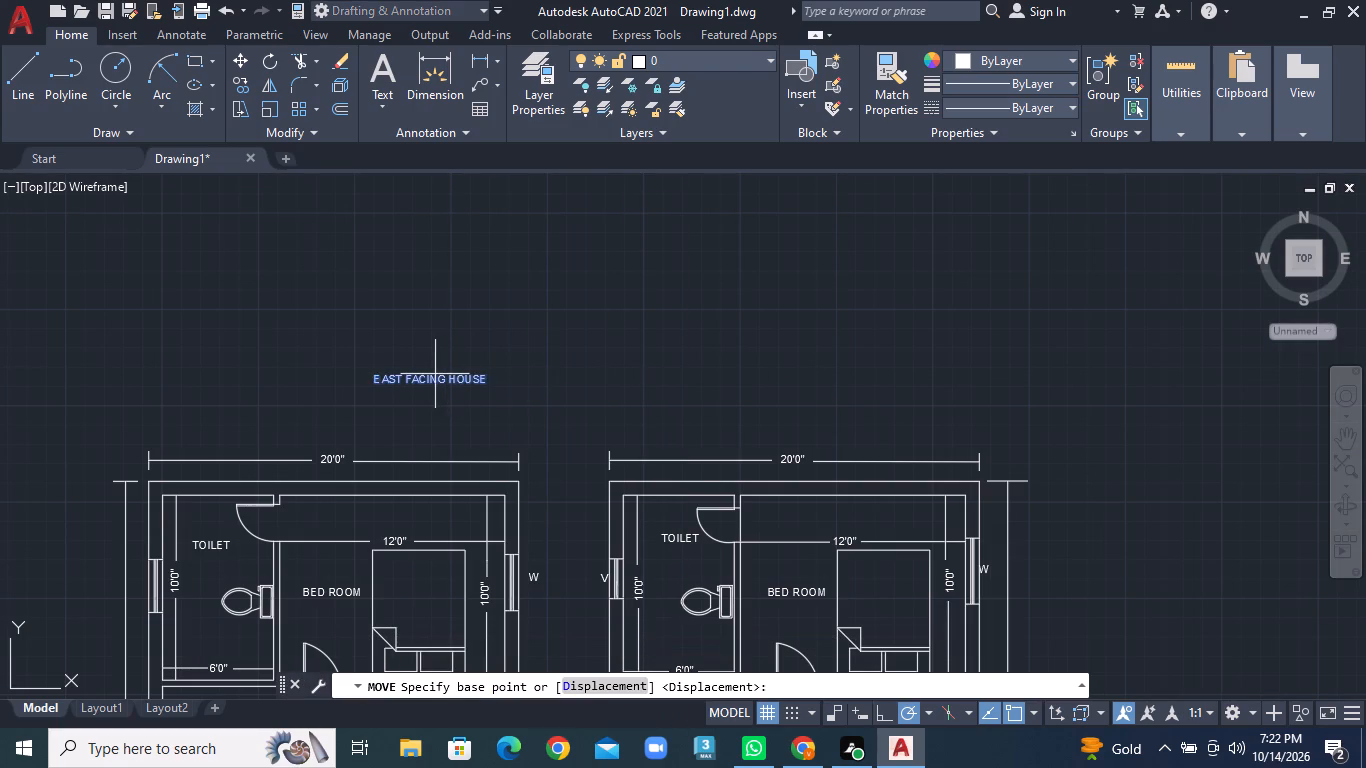
pyautogui.click(434, 380)
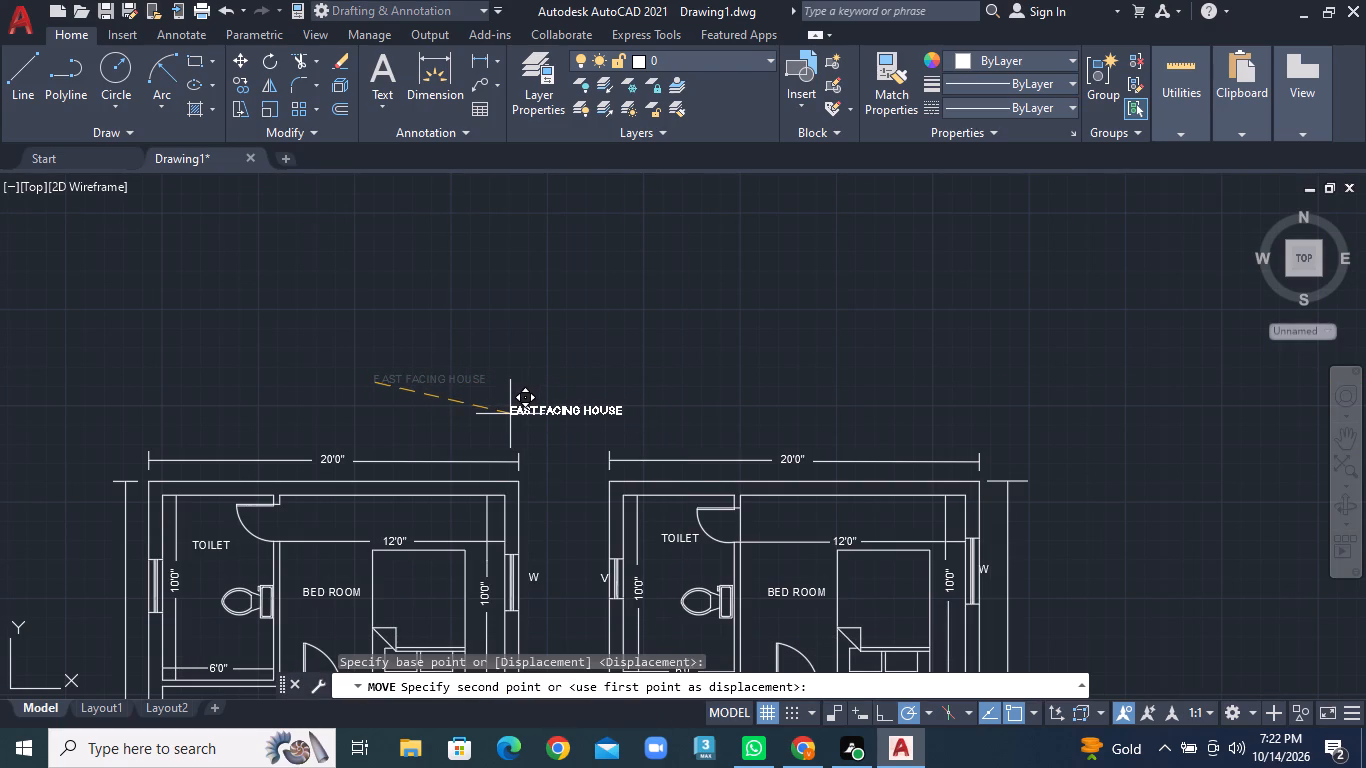
pyautogui.click(508, 414)
# Underline the EAST FACING HOUSE title with a horizontal line about 6 feet long just beneath the text.
pyautogui.click(20, 78)
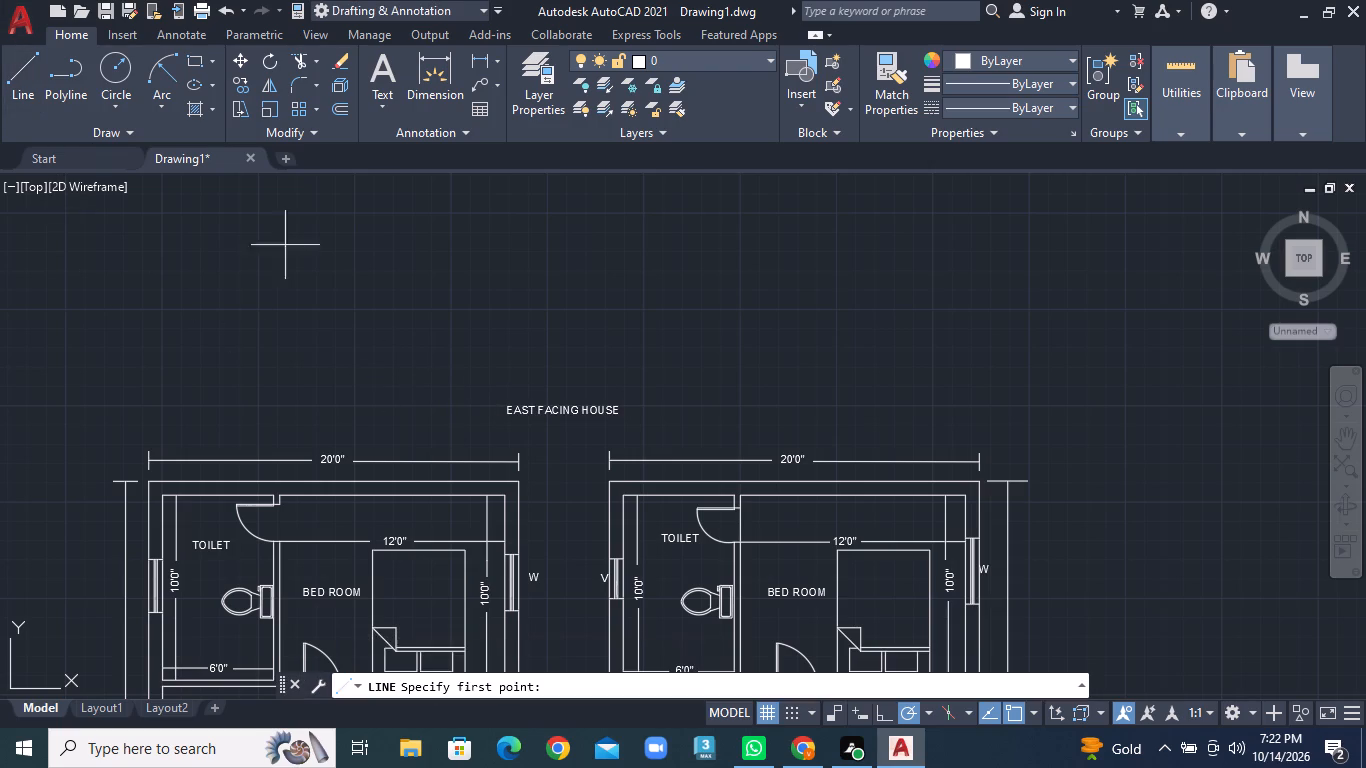
pyautogui.scroll(4, 549, 384)
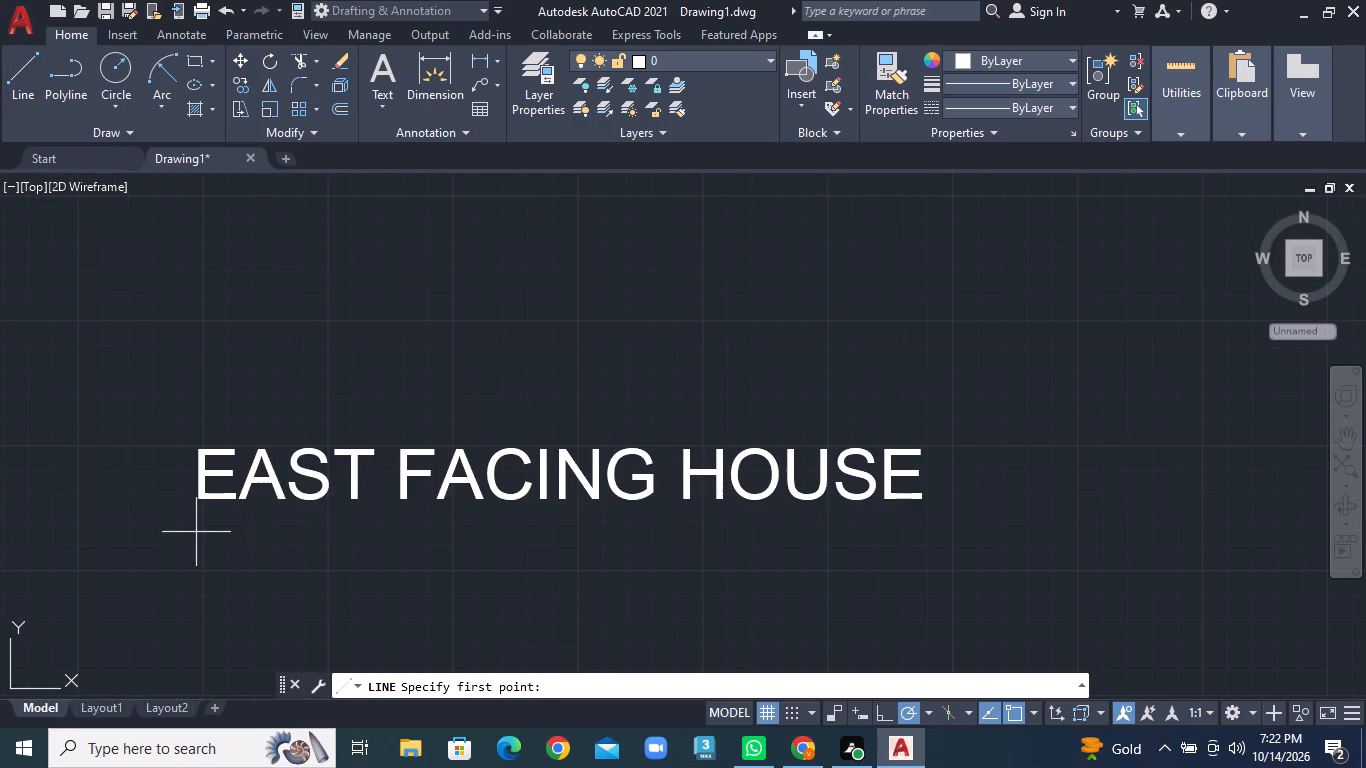
pyautogui.click(196, 532)
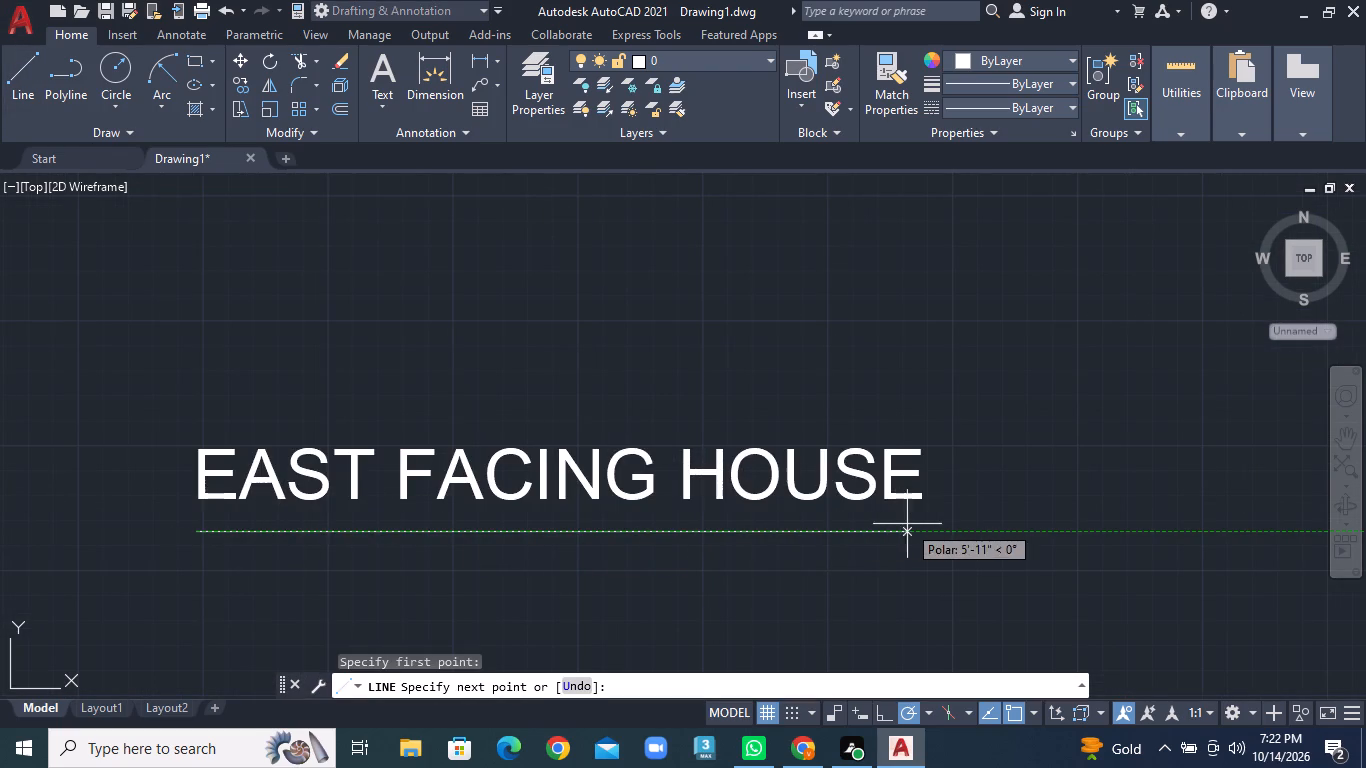
pyautogui.click(925, 523)
pyautogui.rightClick(925, 523)
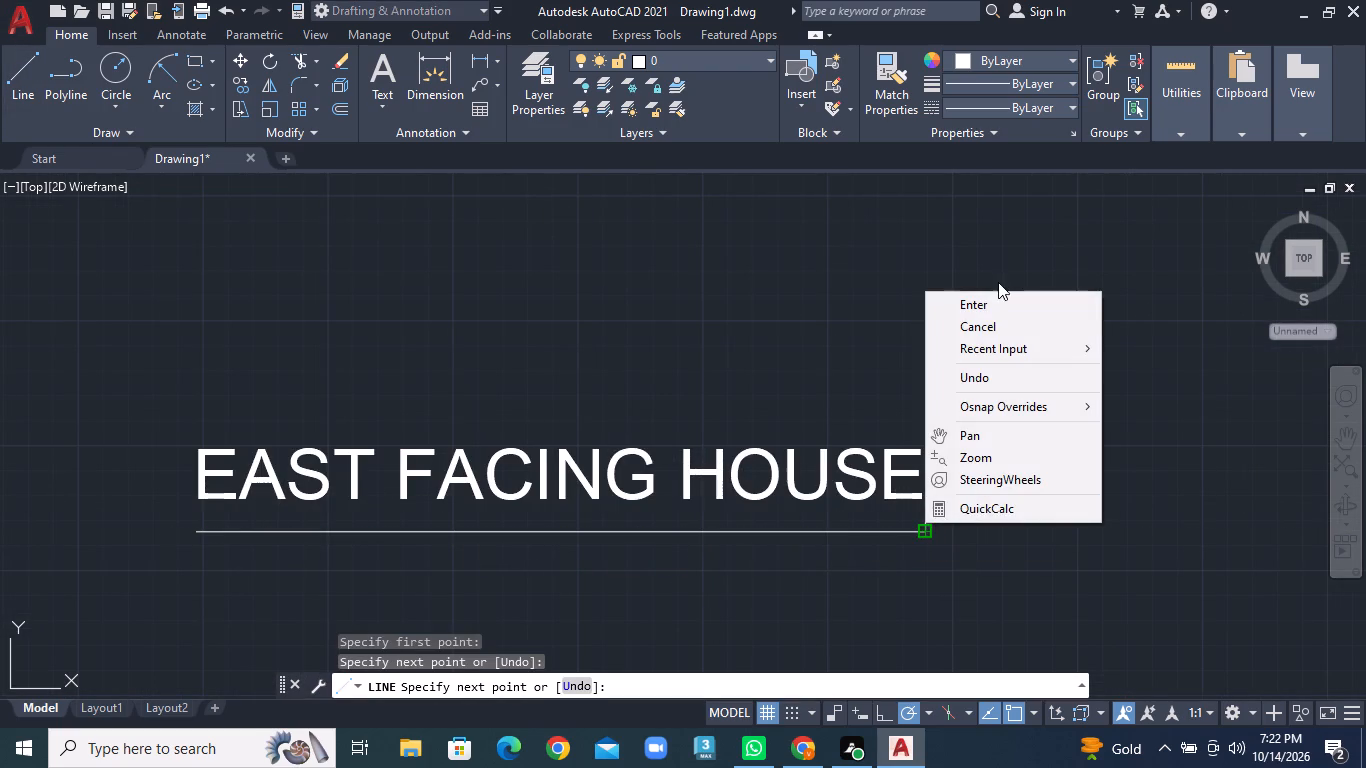
pyautogui.click(998, 305)
pyautogui.scroll(-3, 843, 433)
pyautogui.moveTo(774, 468); pyautogui.dragTo(760, 252, button='middle')
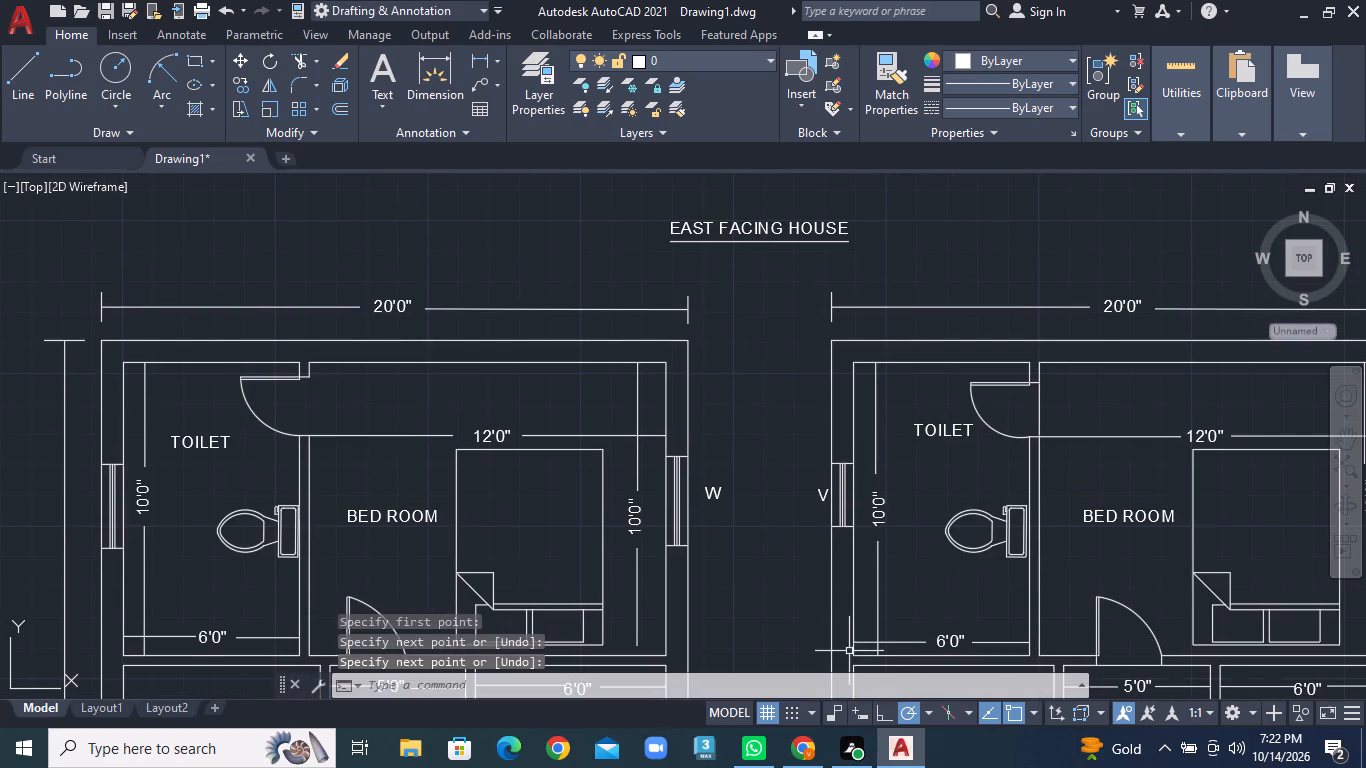
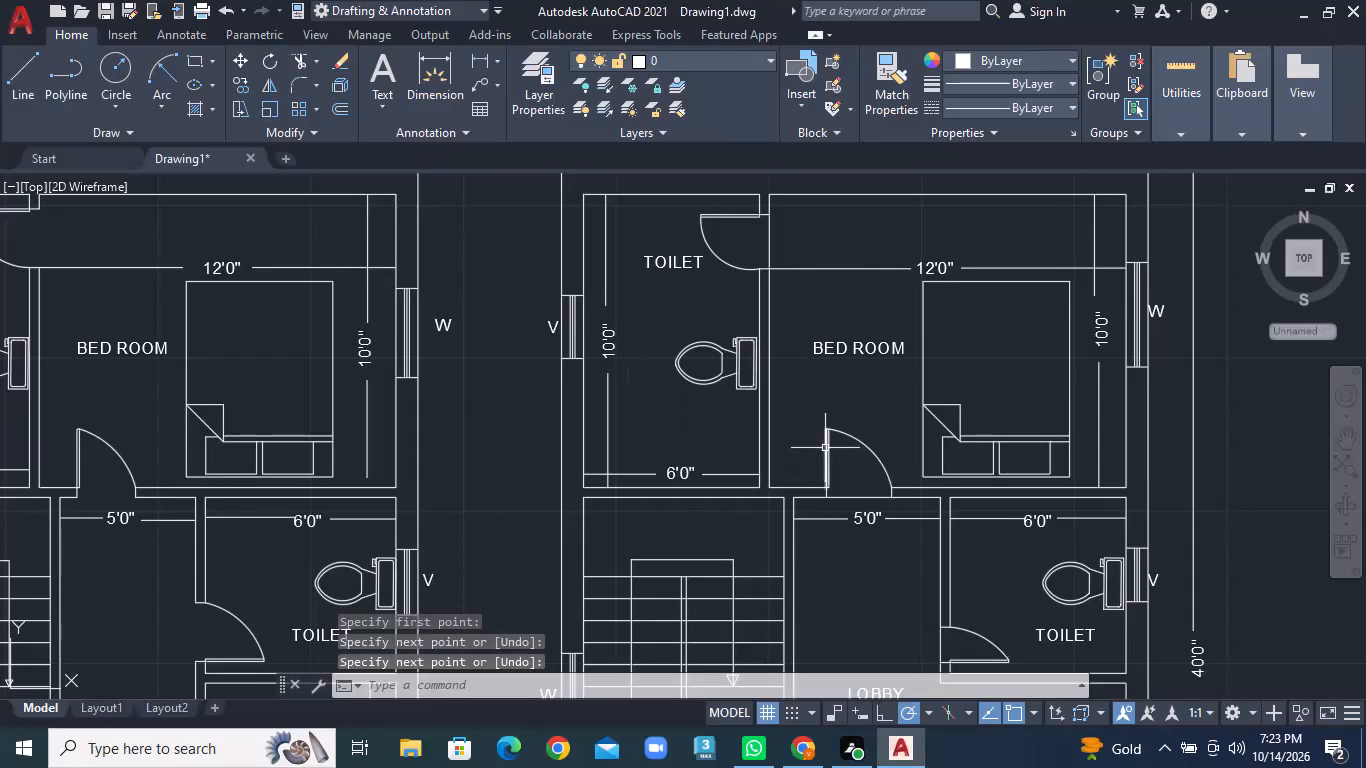
# Examine the first floor plan from bedroom to balcony and back, and compare its upper rooms, stairs and lobby with the ground floor plan.
pyautogui.moveTo(825, 448); pyautogui.dragTo(624, 414, button='middle')
pyautogui.moveTo(737, 368); pyautogui.dragTo(627, 306, button='middle')
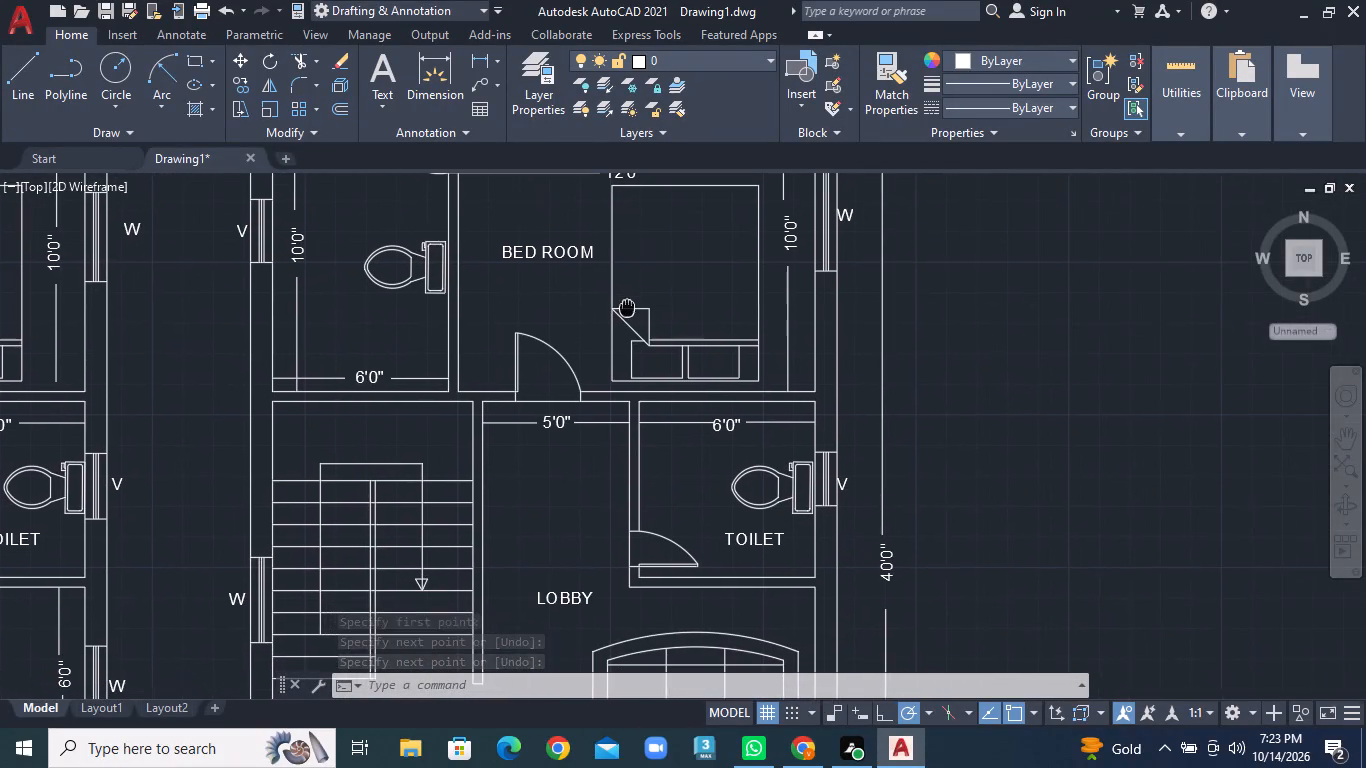
pyautogui.moveTo(736, 505); pyautogui.dragTo(742, 383, button='middle')
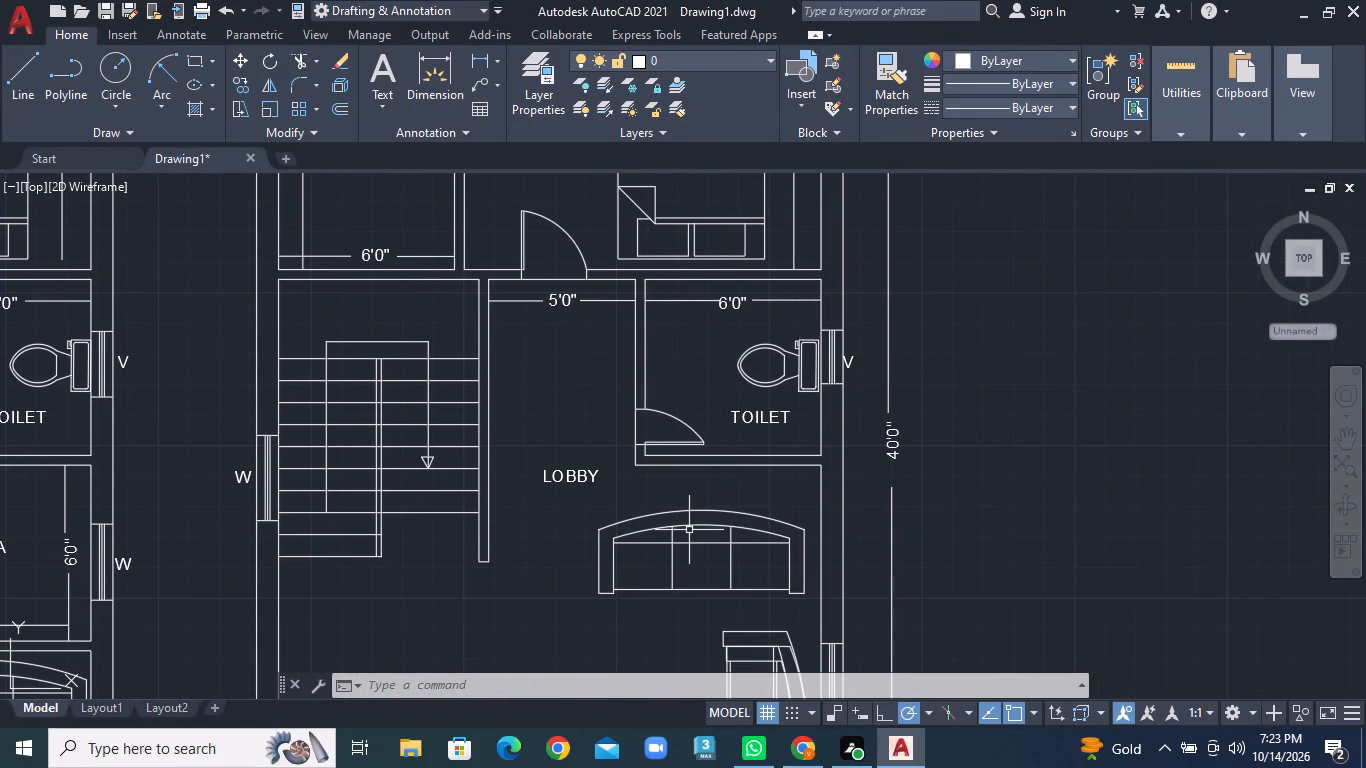
pyautogui.moveTo(689, 531); pyautogui.dragTo(787, 418, button='middle')
pyautogui.moveTo(792, 411); pyautogui.dragTo(799, 401, button='middle')
pyautogui.scroll(1, 652, 550)
pyautogui.moveTo(652, 514); pyautogui.dragTo(662, 421, button='middle')
pyautogui.moveTo(605, 592); pyautogui.dragTo(639, 371, button='middle')
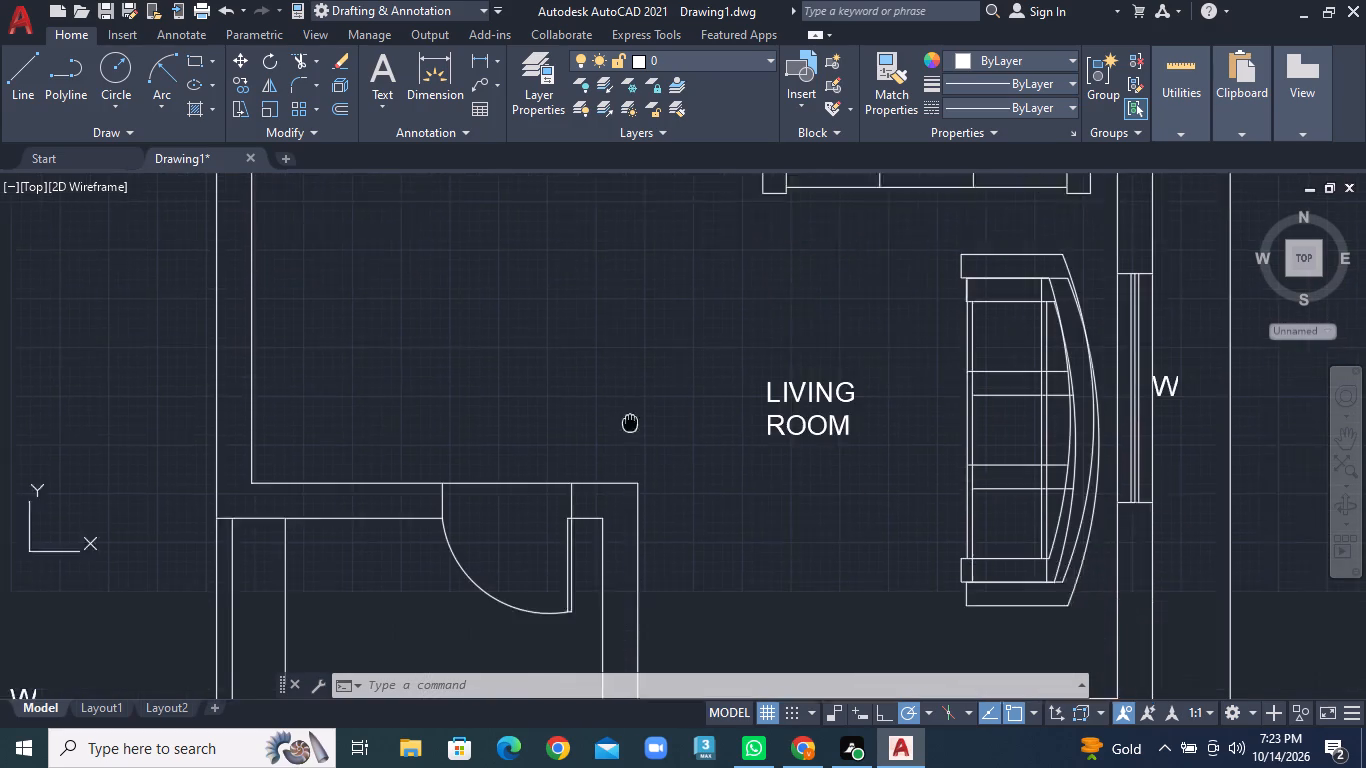
pyautogui.moveTo(639, 371); pyautogui.dragTo(640, 364, button='middle')
pyautogui.scroll(-1, 611, 463)
pyautogui.moveTo(612, 530); pyautogui.dragTo(581, 396, button='middle')
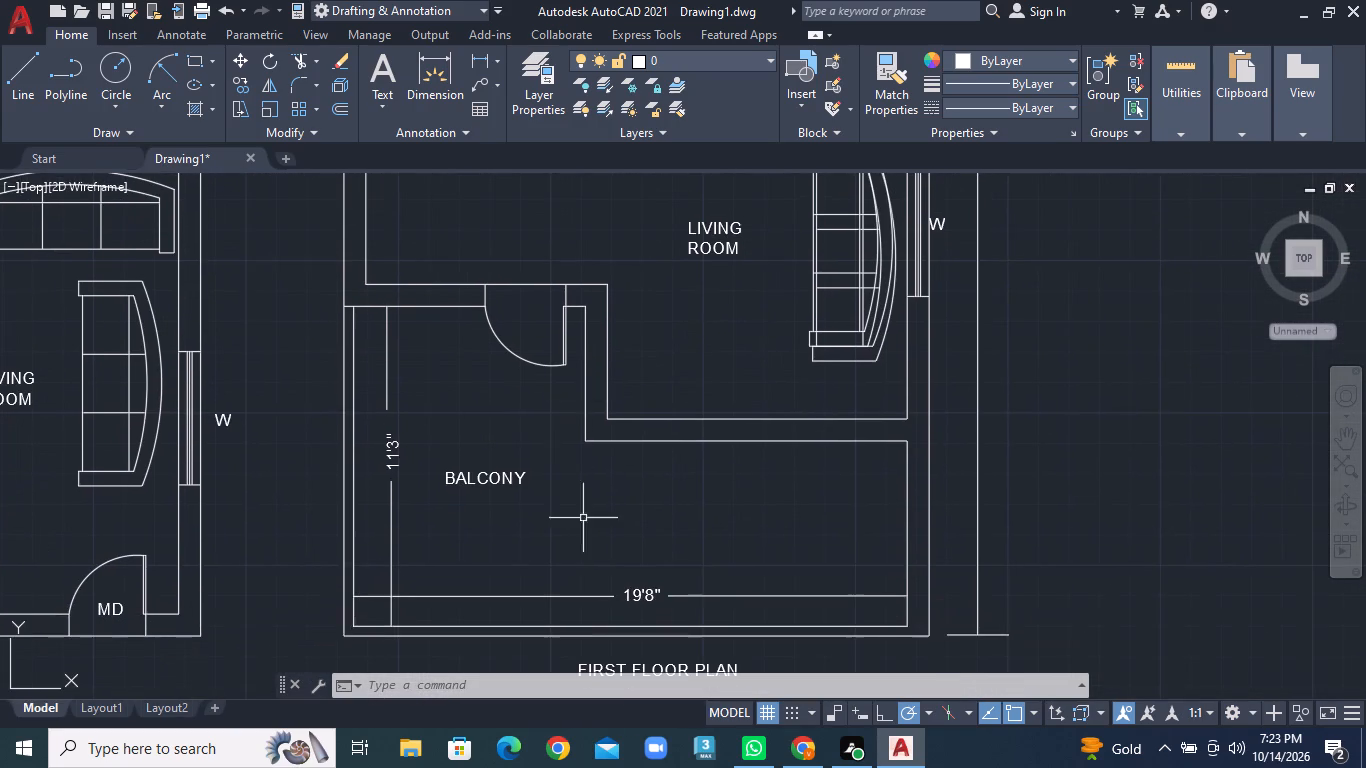
pyautogui.moveTo(712, 585); pyautogui.dragTo(561, 536, button='middle')
pyautogui.moveTo(676, 355); pyautogui.dragTo(607, 567, button='middle')
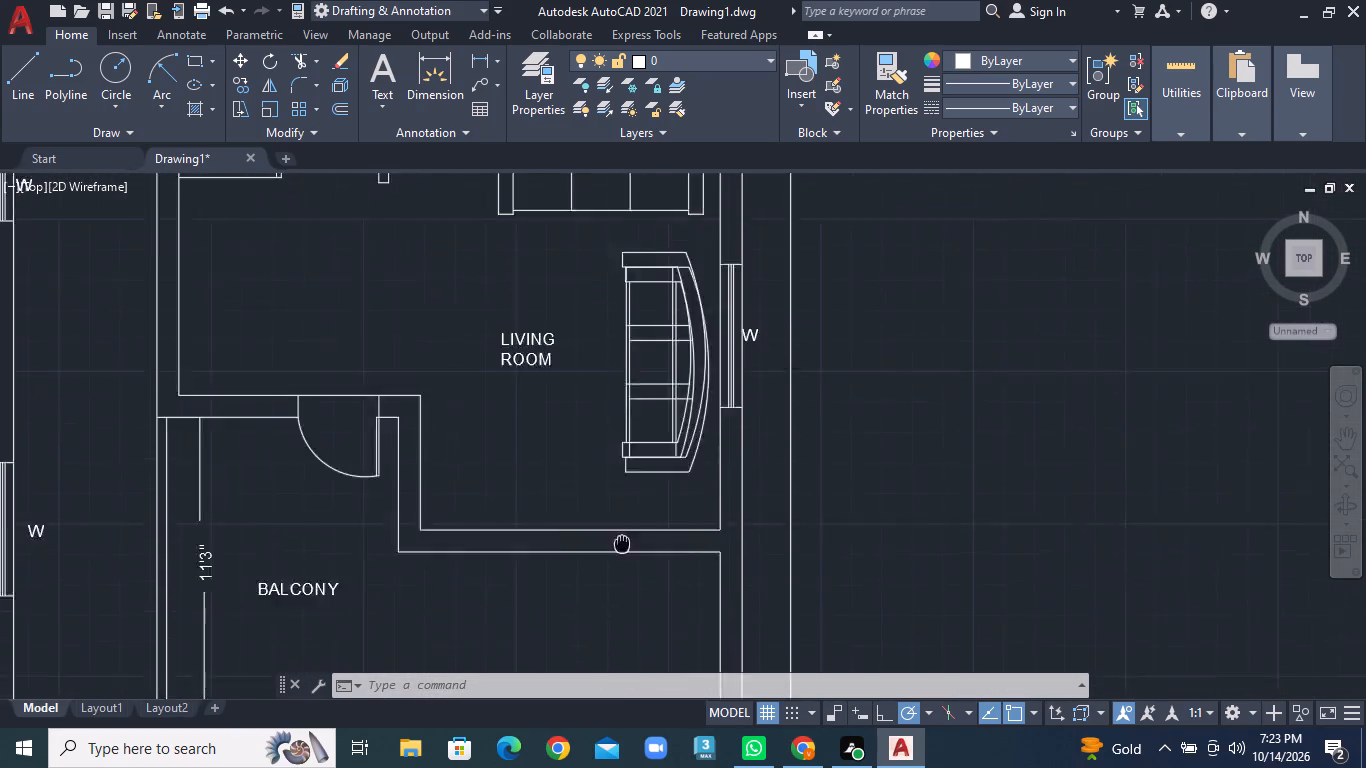
pyautogui.moveTo(607, 567); pyautogui.dragTo(605, 569, button='middle')
pyautogui.moveTo(680, 390); pyautogui.dragTo(674, 572, button='middle')
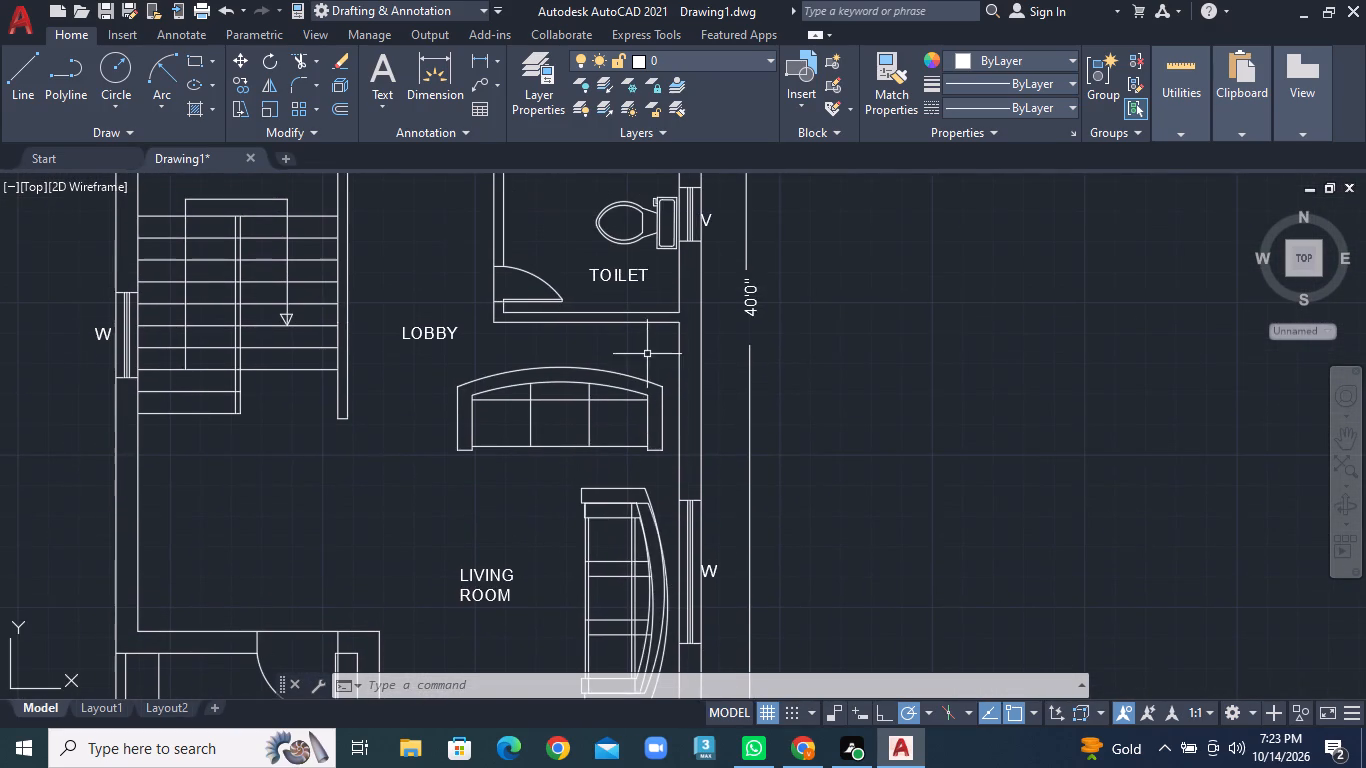
pyautogui.moveTo(647, 353); pyautogui.dragTo(645, 536, button='middle')
pyautogui.moveTo(600, 313); pyautogui.dragTo(603, 559, button='middle')
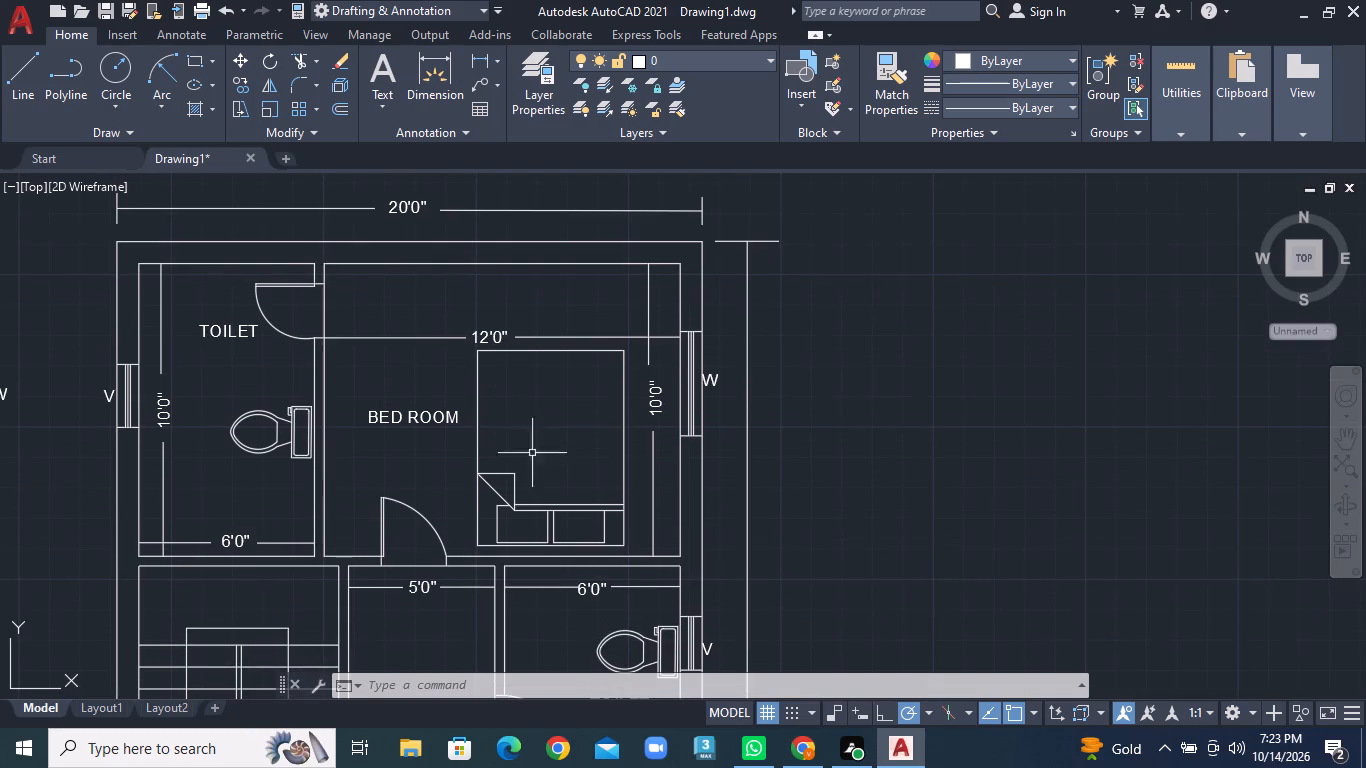
pyautogui.moveTo(407, 401); pyautogui.dragTo(784, 402, button='middle')
pyautogui.moveTo(478, 388); pyautogui.dragTo(757, 399, button='middle')
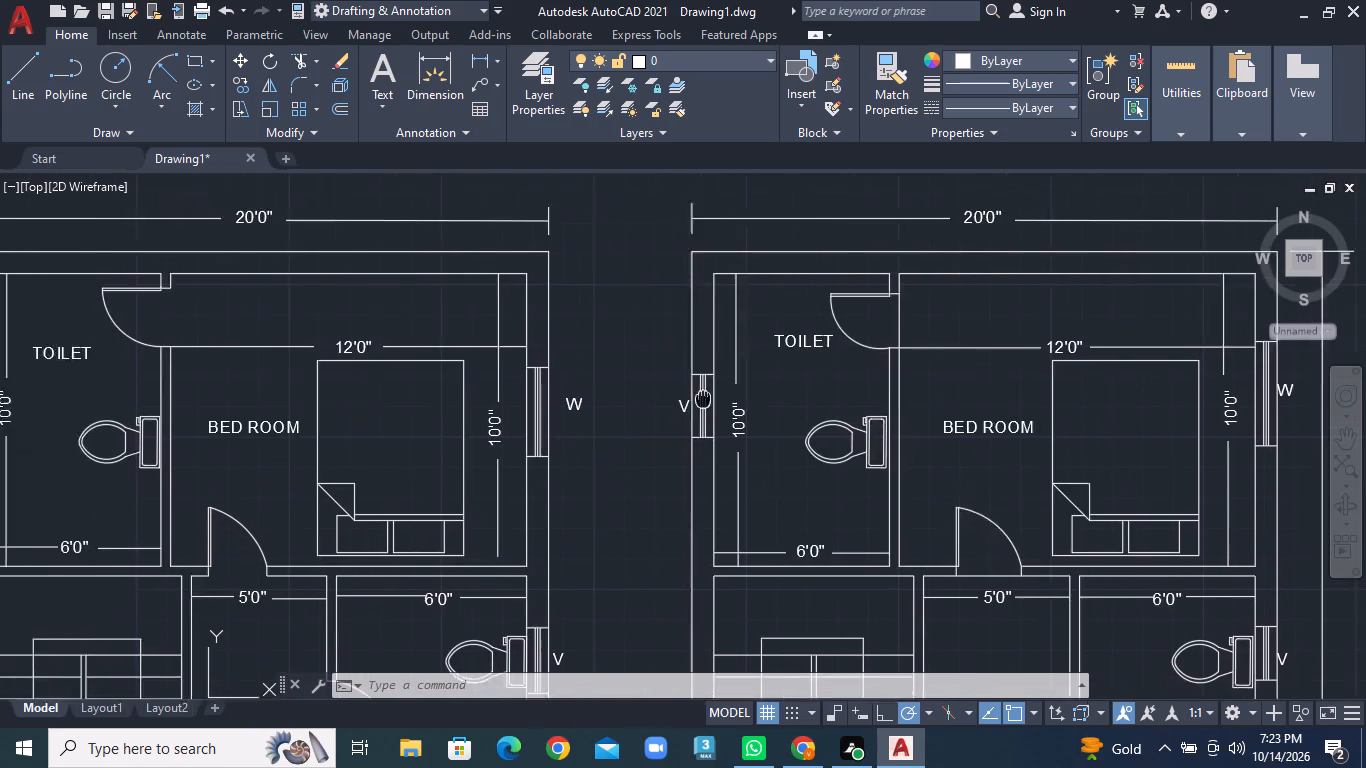
pyautogui.moveTo(757, 399); pyautogui.dragTo(838, 398, button='middle')
pyautogui.moveTo(755, 511); pyautogui.dragTo(767, 357, button='middle')
pyautogui.moveTo(762, 521); pyautogui.dragTo(780, 378, button='middle')
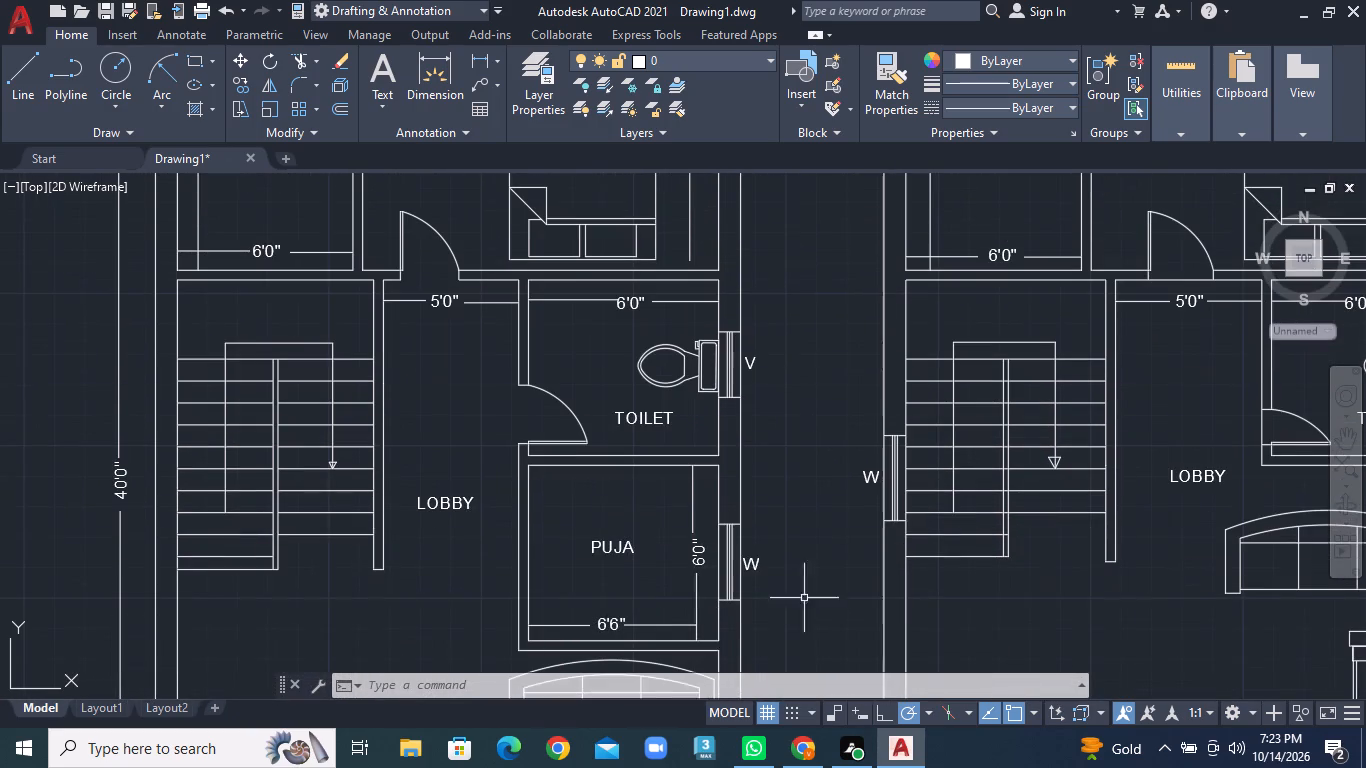
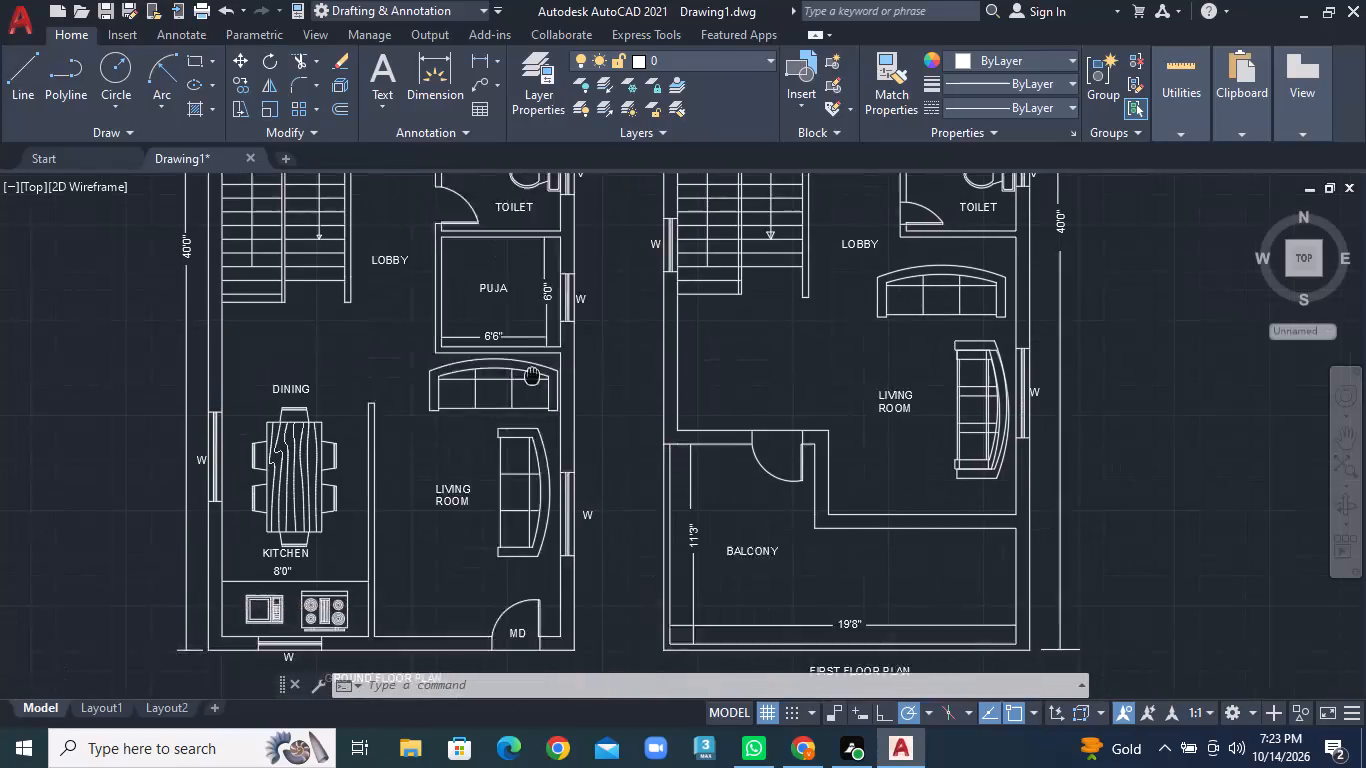
# Examine the ground floor plan's front wall between the kitchen partition and the main door for missing or stray wall lines.
pyautogui.moveTo(435, 464); pyautogui.dragTo(564, 413, button='middle')
pyautogui.scroll(3, 514, 484)
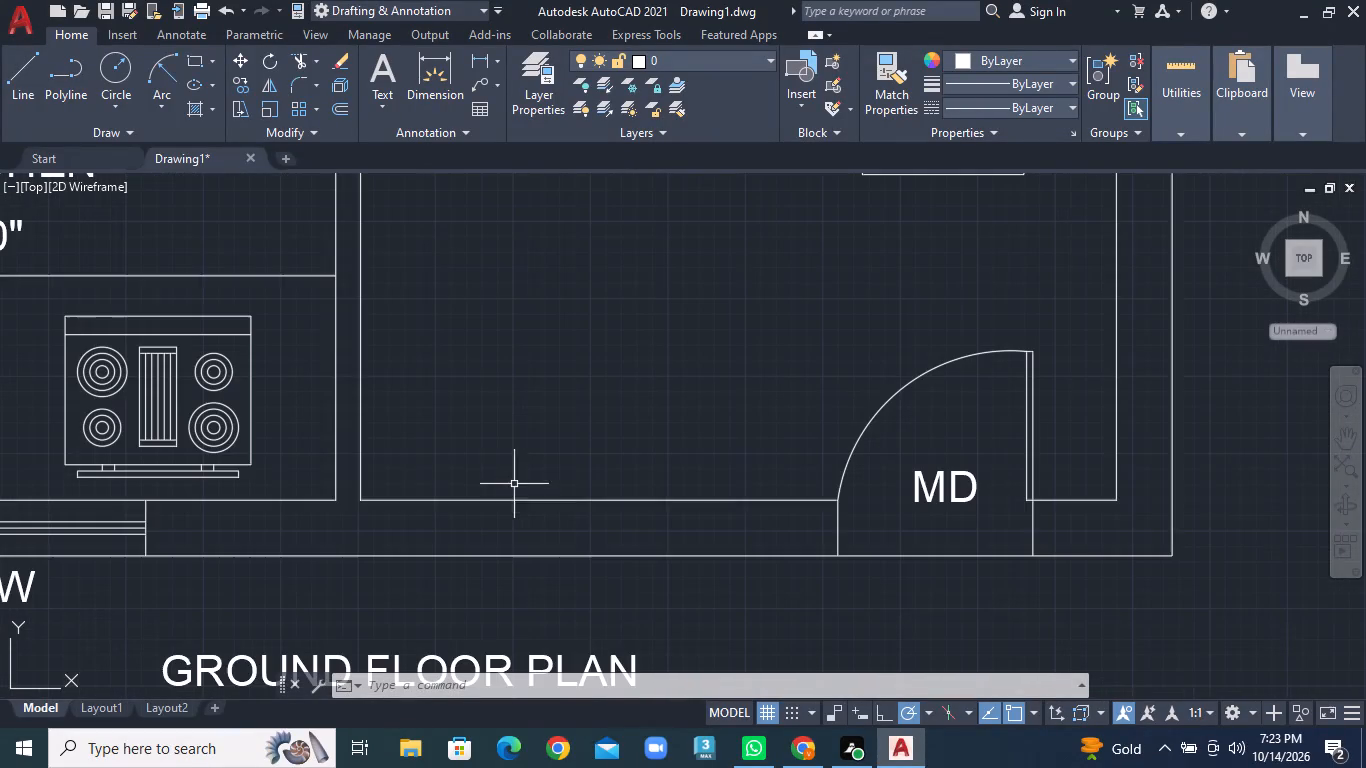
pyautogui.click(351, 536)
pyautogui.press('Escape')
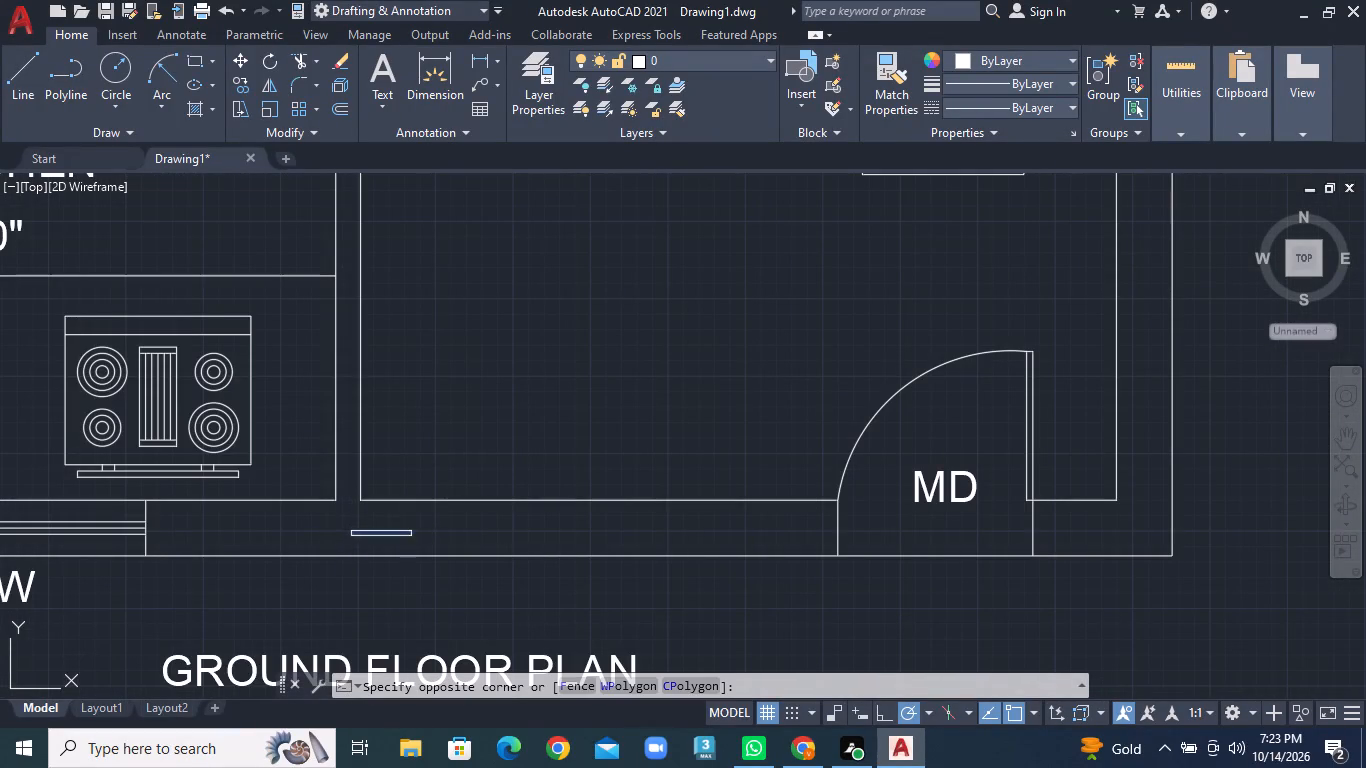
pyautogui.middleClick(460, 457)
pyautogui.moveTo(450, 458); pyautogui.dragTo(336, 516, button='middle')
pyautogui.scroll(-2, 795, 488)
# Examine the first floor plan's walls around the balcony door, the living room and the balcony, close up and in overview.
pyautogui.moveTo(817, 482); pyautogui.dragTo(561, 579, button='middle')
pyautogui.moveTo(773, 505); pyautogui.dragTo(451, 575, button='middle')
pyautogui.scroll(2, 507, 388)
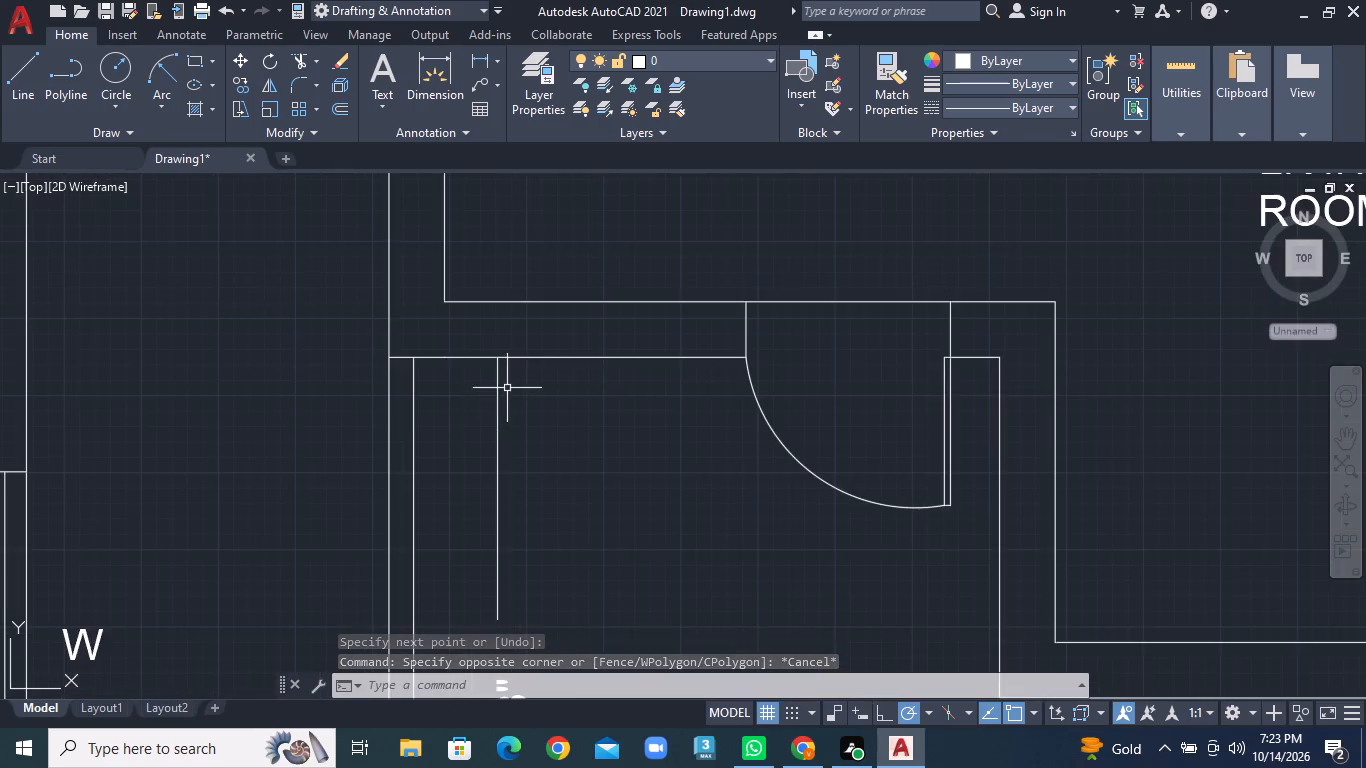
pyautogui.moveTo(507, 388); pyautogui.dragTo(519, 454, button='middle')
pyautogui.scroll(-2, 559, 363)
pyautogui.moveTo(486, 361); pyautogui.dragTo(566, 595, button='middle')
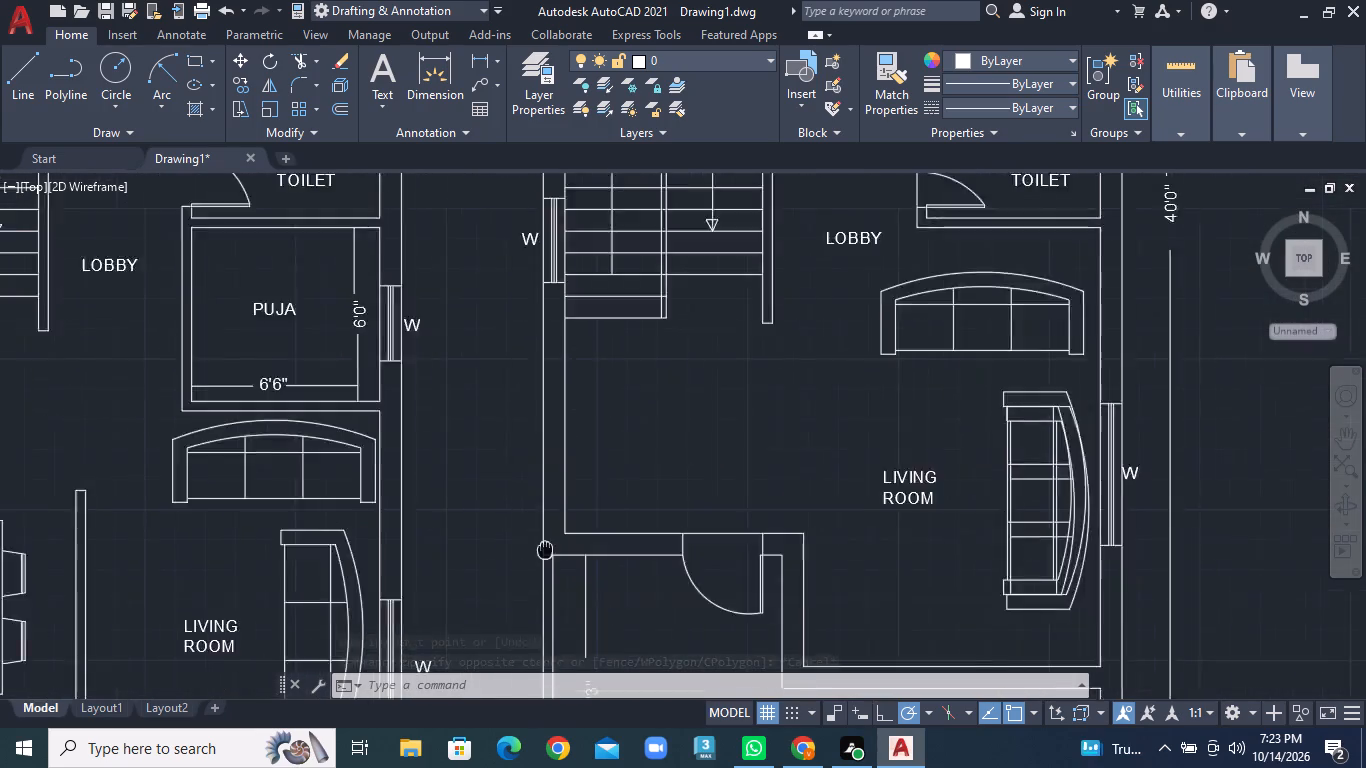
pyautogui.moveTo(566, 595); pyautogui.dragTo(580, 624, button='middle')
pyautogui.moveTo(424, 381); pyautogui.dragTo(426, 171, button='middle')
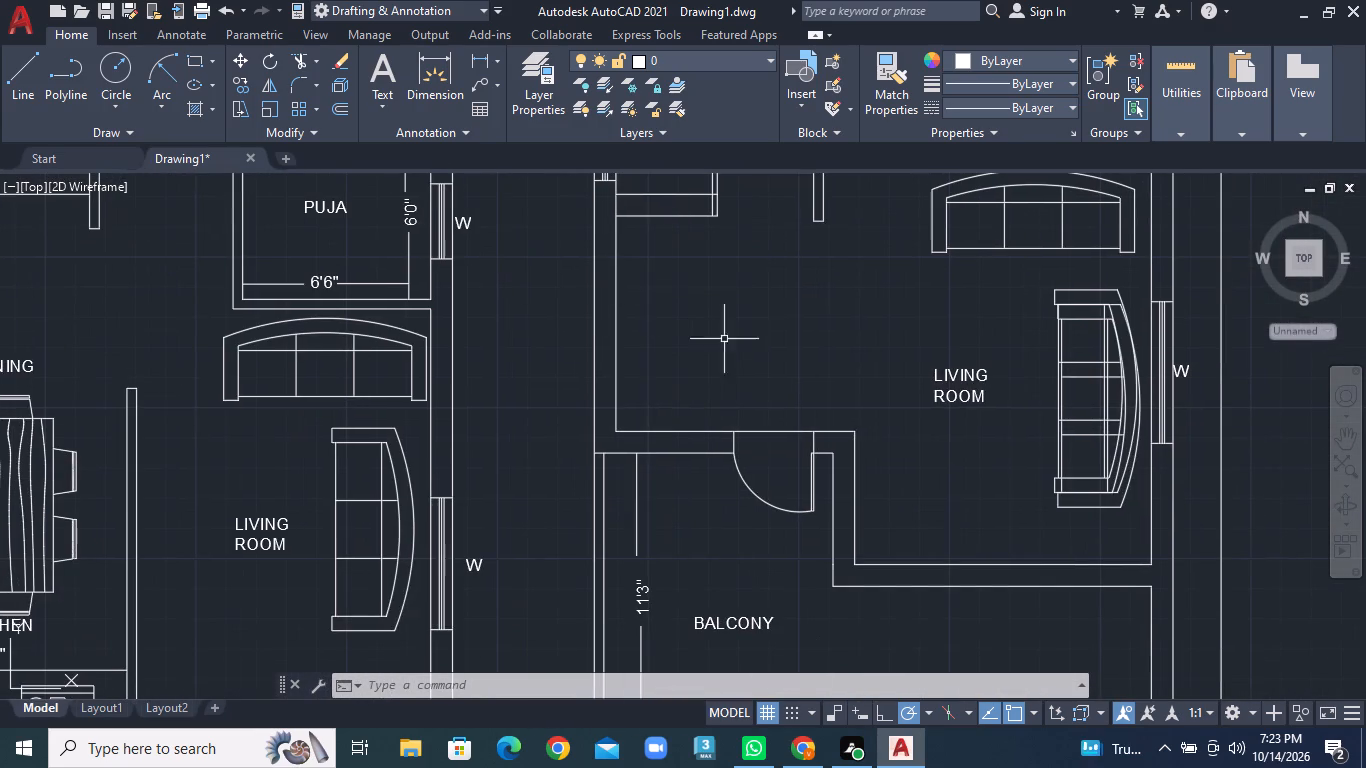
pyautogui.scroll(1, 856, 491)
pyautogui.moveTo(846, 487); pyautogui.dragTo(696, 478, button='middle')
pyautogui.moveTo(681, 415); pyautogui.dragTo(750, 269, button='middle')
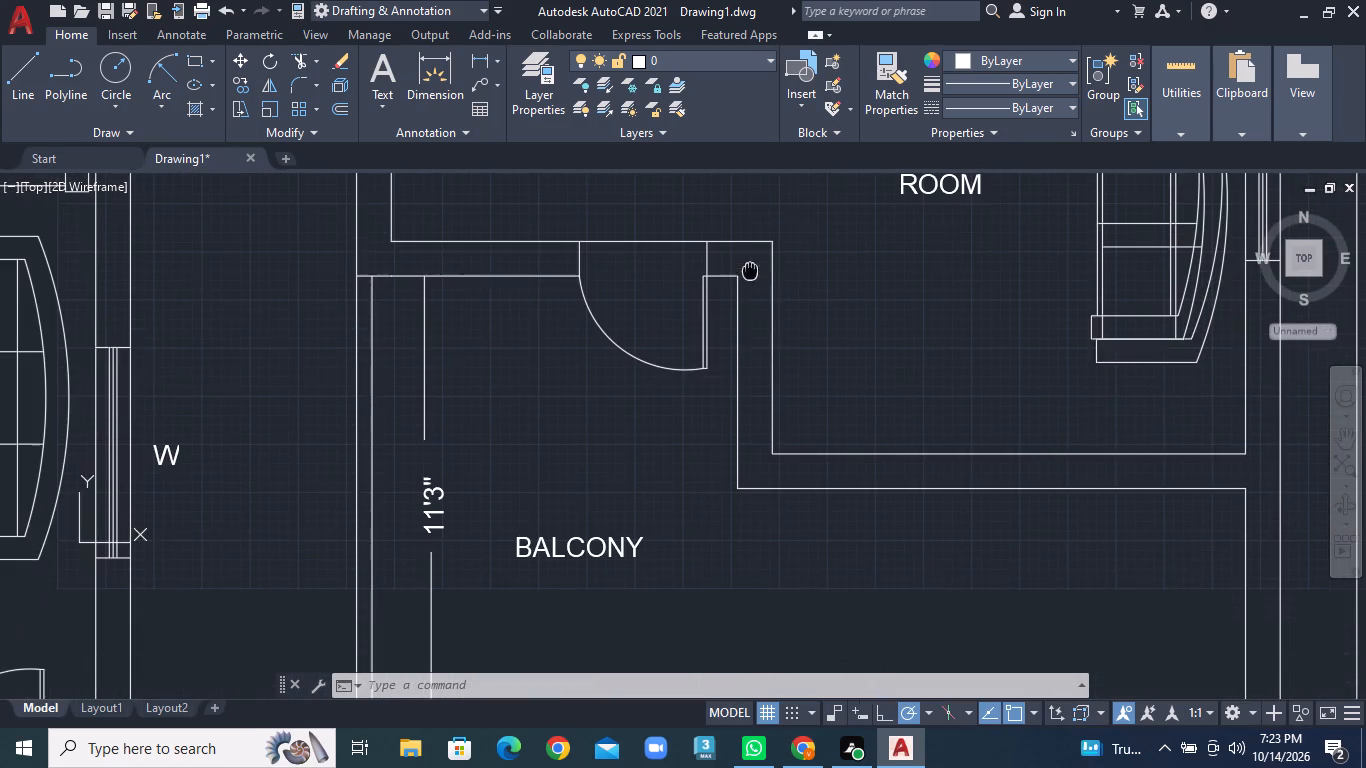
pyautogui.moveTo(761, 520); pyautogui.dragTo(736, 325, button='middle')
pyautogui.scroll(1, 738, 344)
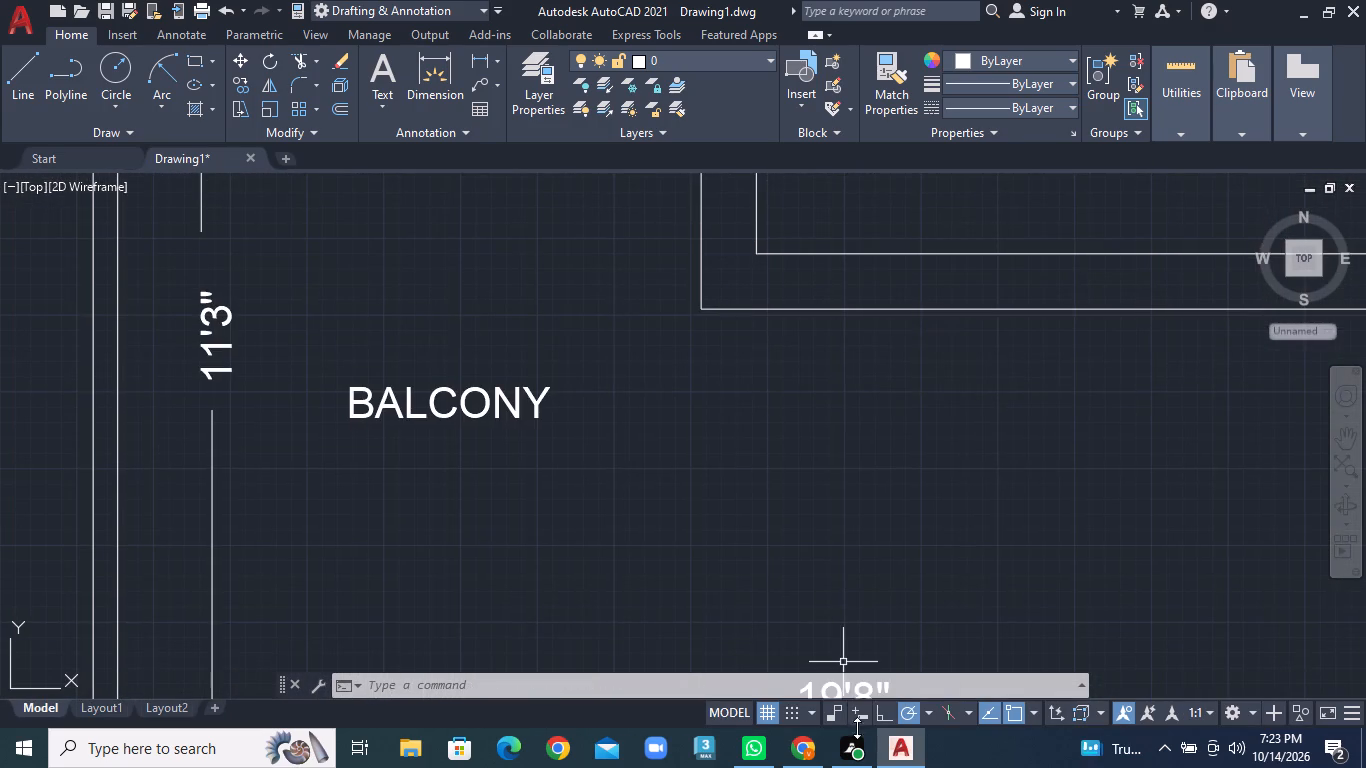
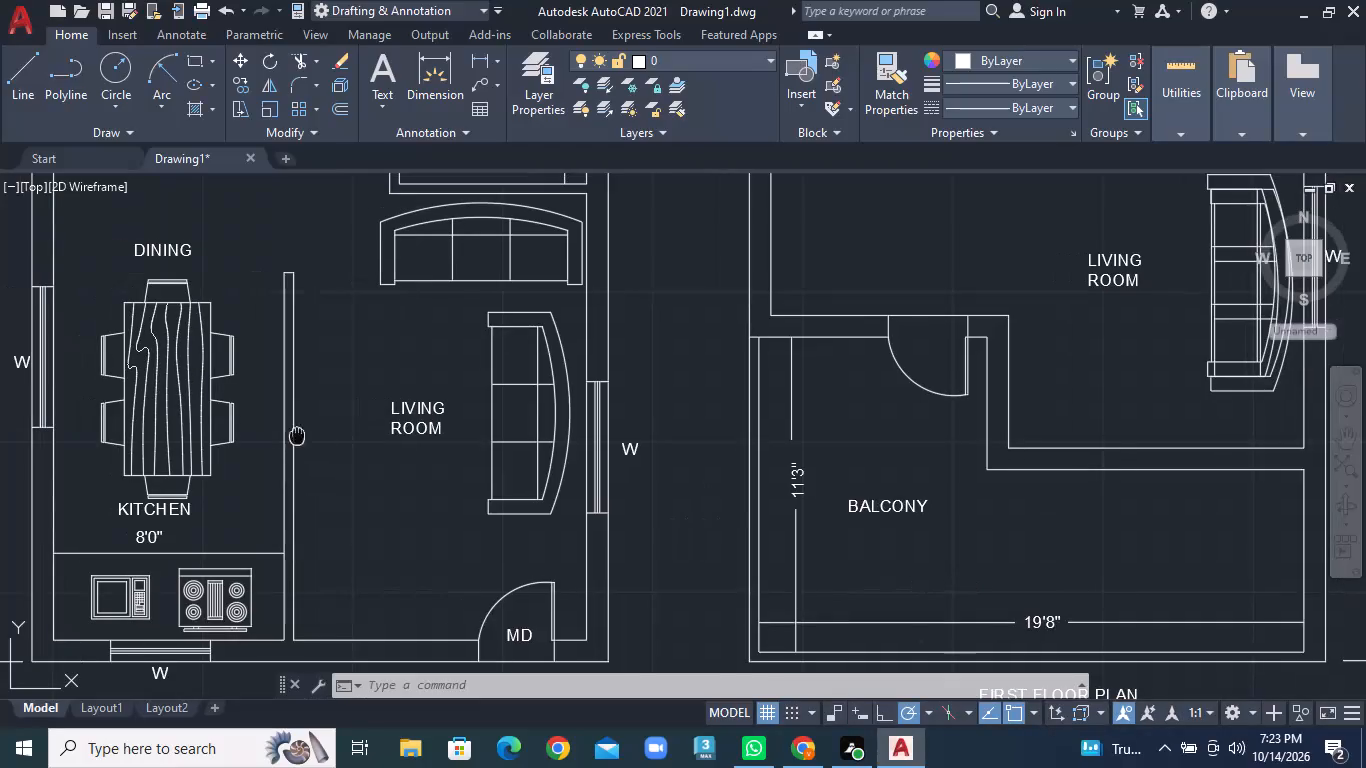
# Examine the ground floor plan from the dining area and lobby up to the rear bedroom and toilet for remaining clean-up.
pyautogui.moveTo(327, 404); pyautogui.dragTo(347, 639, button='middle')
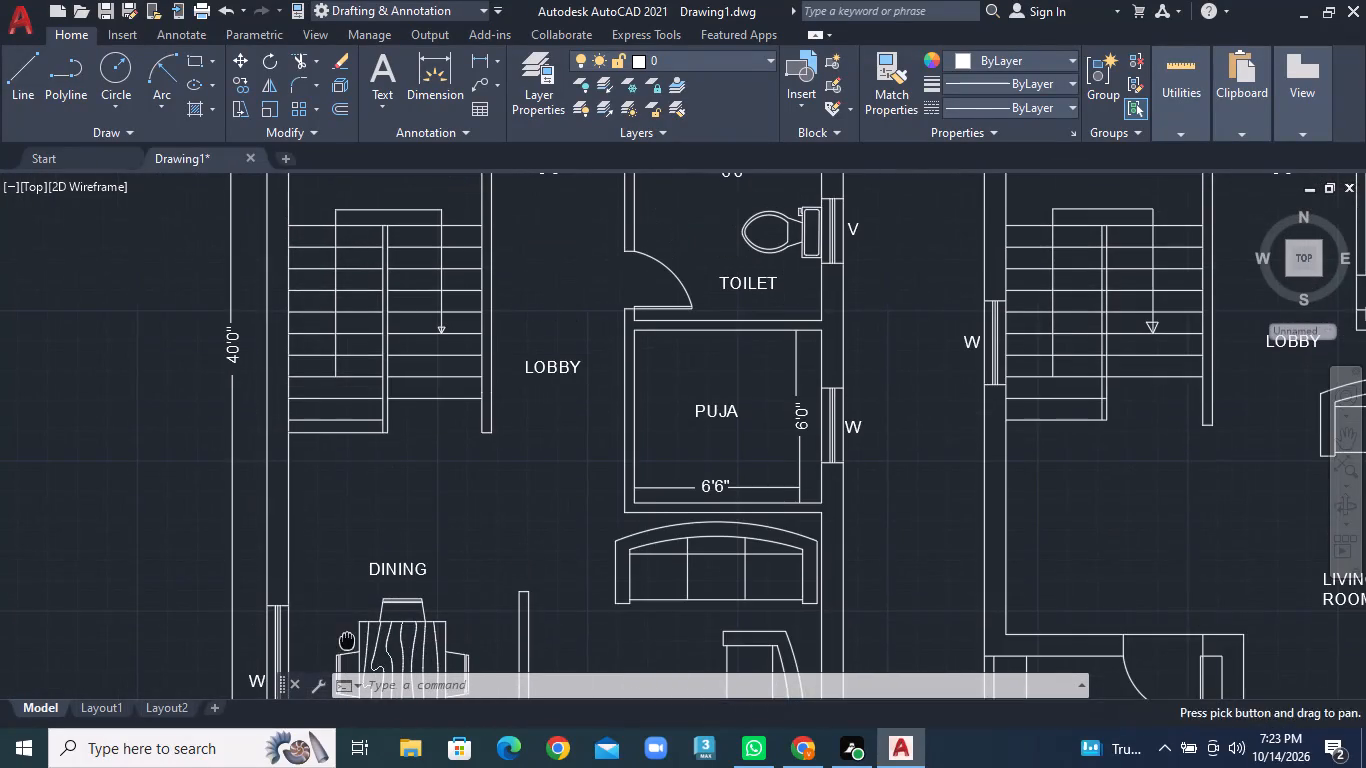
pyautogui.moveTo(411, 456); pyautogui.dragTo(400, 567, button='middle')
pyautogui.moveTo(393, 363); pyautogui.dragTo(370, 542, button='middle')
pyautogui.moveTo(358, 395); pyautogui.dragTo(339, 528, button='middle')
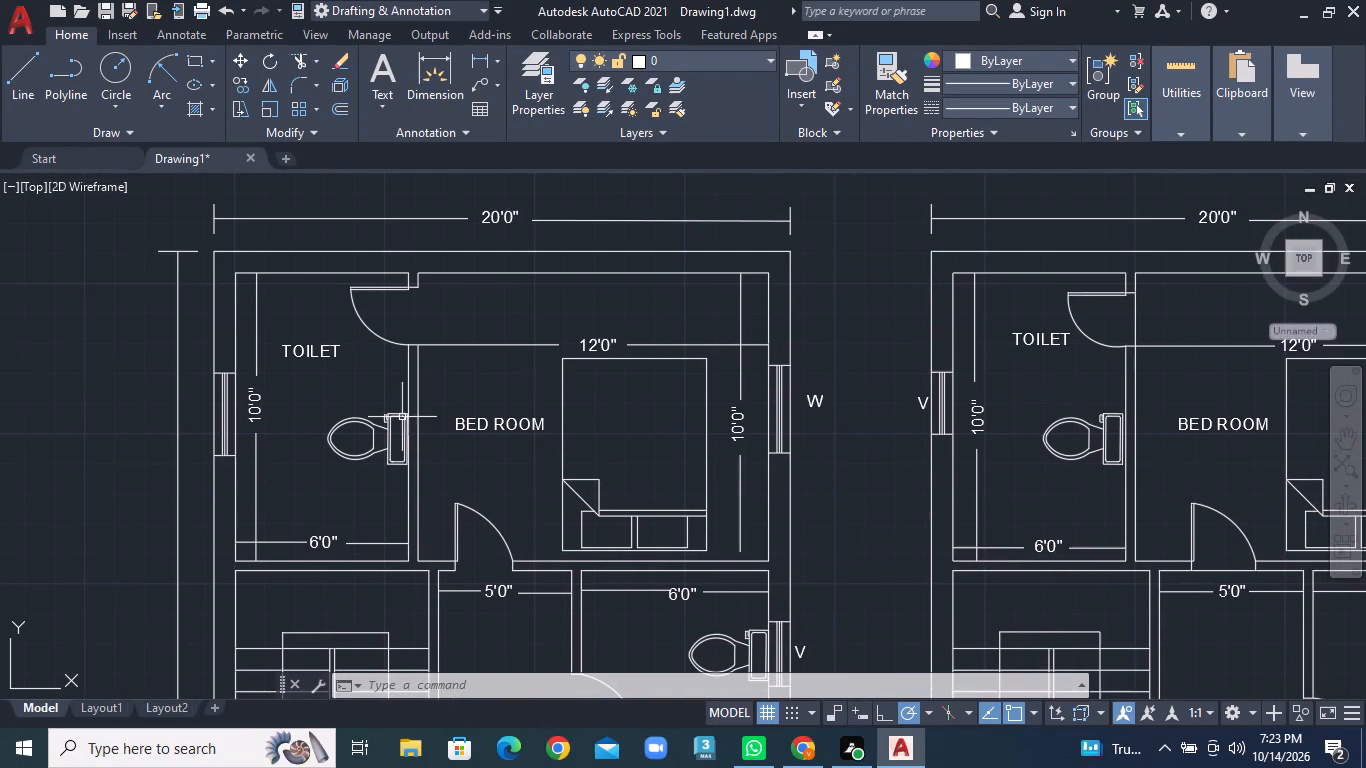
pyautogui.click(29, 89)
pyautogui.press('Escape')
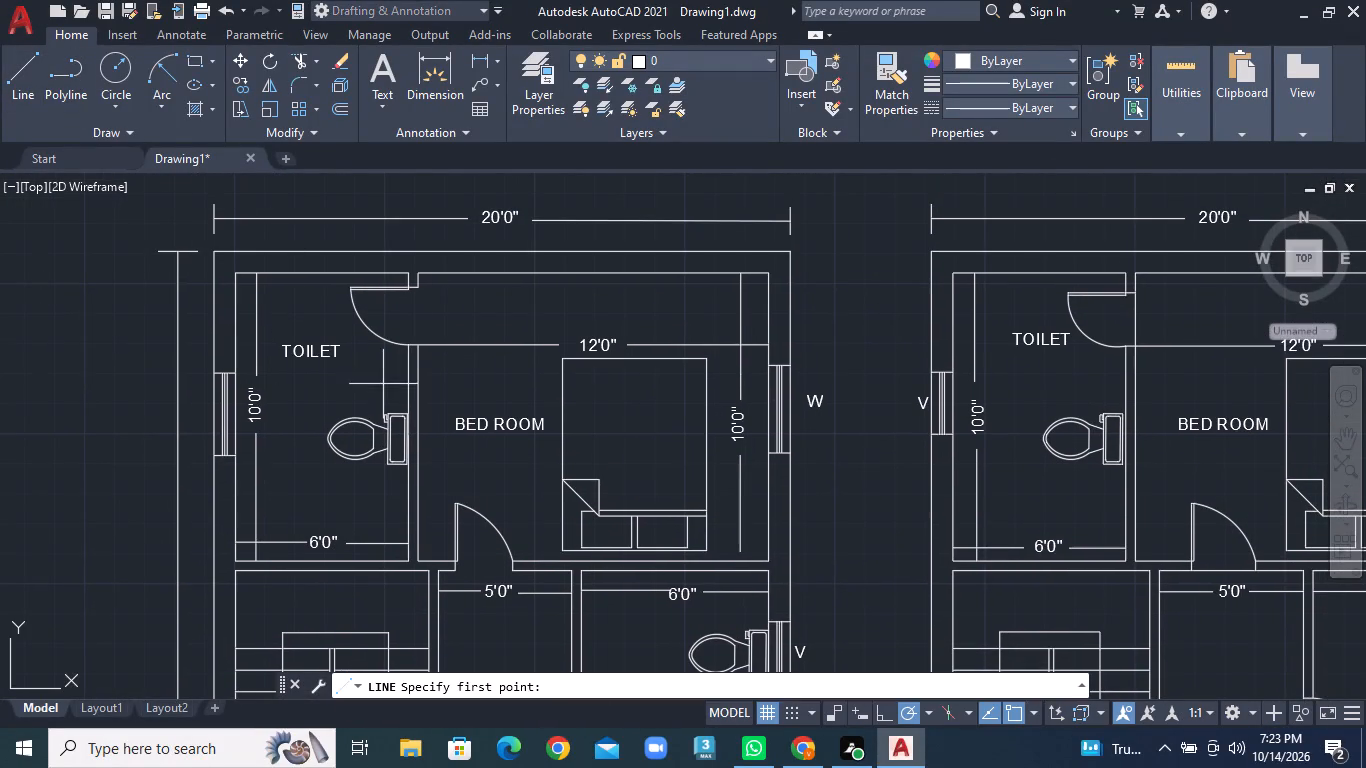
pyautogui.moveTo(411, 426); pyautogui.dragTo(279, 506, button='middle')
pyautogui.moveTo(444, 392); pyautogui.dragTo(330, 478, button='middle')
pyautogui.scroll(-1, 330, 478)
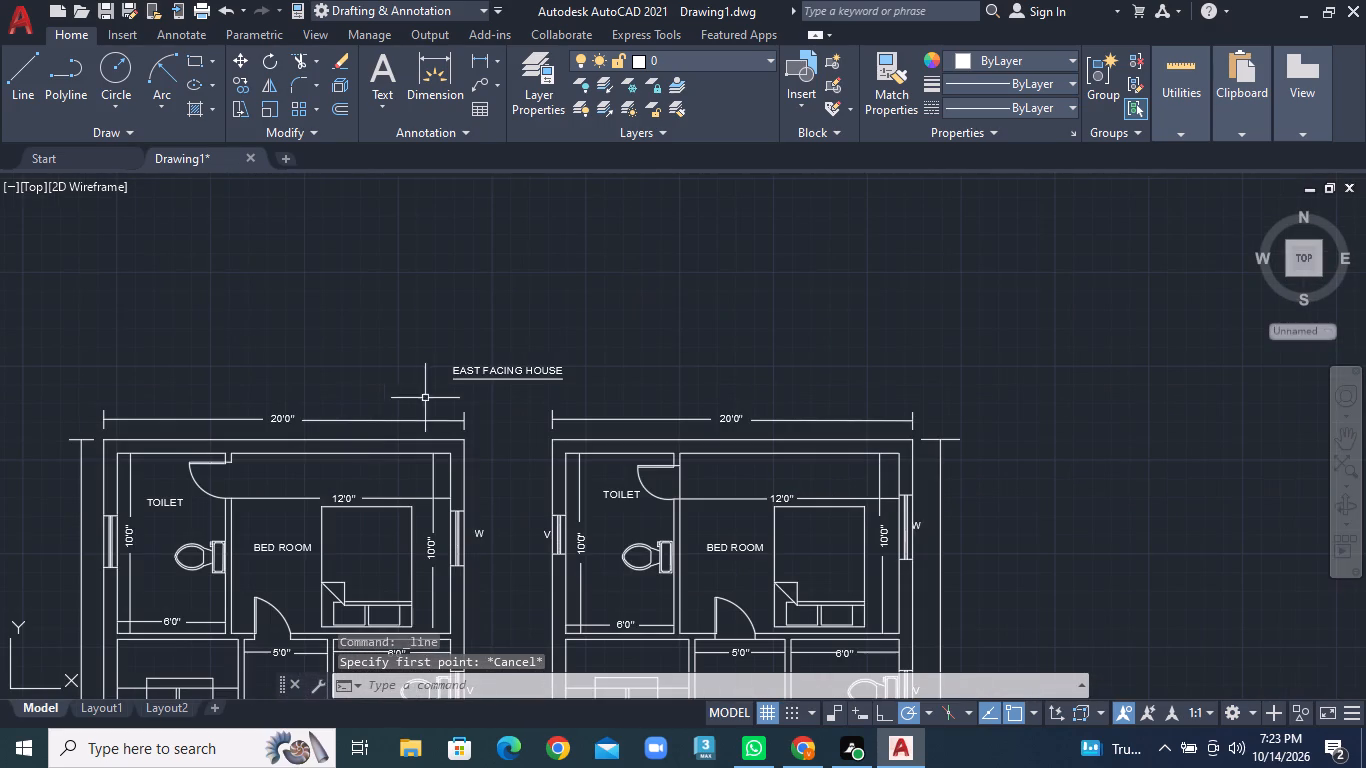
# Move the EAST FACING HOUSE title and its underline straight down, to just above the 20'0" overall width dimensions.
pyautogui.scroll(2, 503, 373)
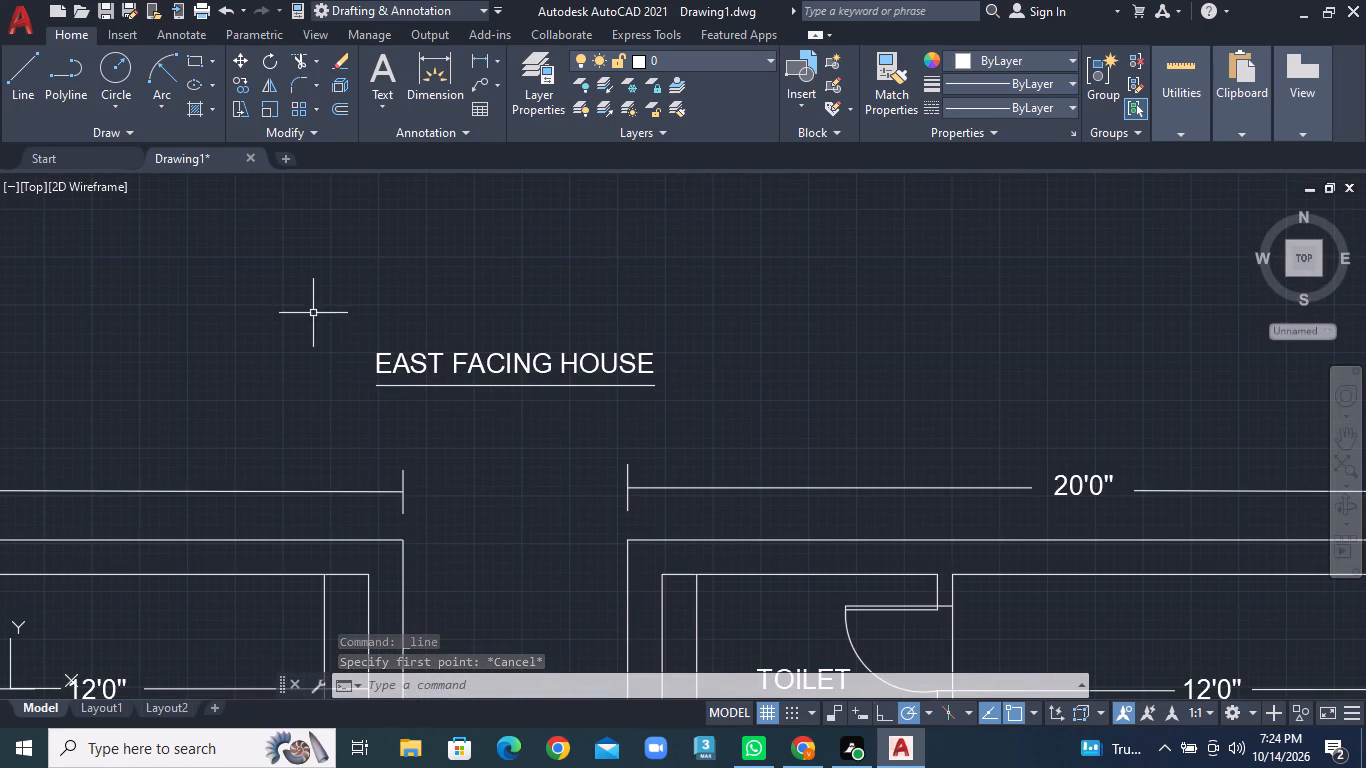
pyautogui.click(313, 313)
pyautogui.click(673, 407)
pyautogui.rightClick(531, 403)
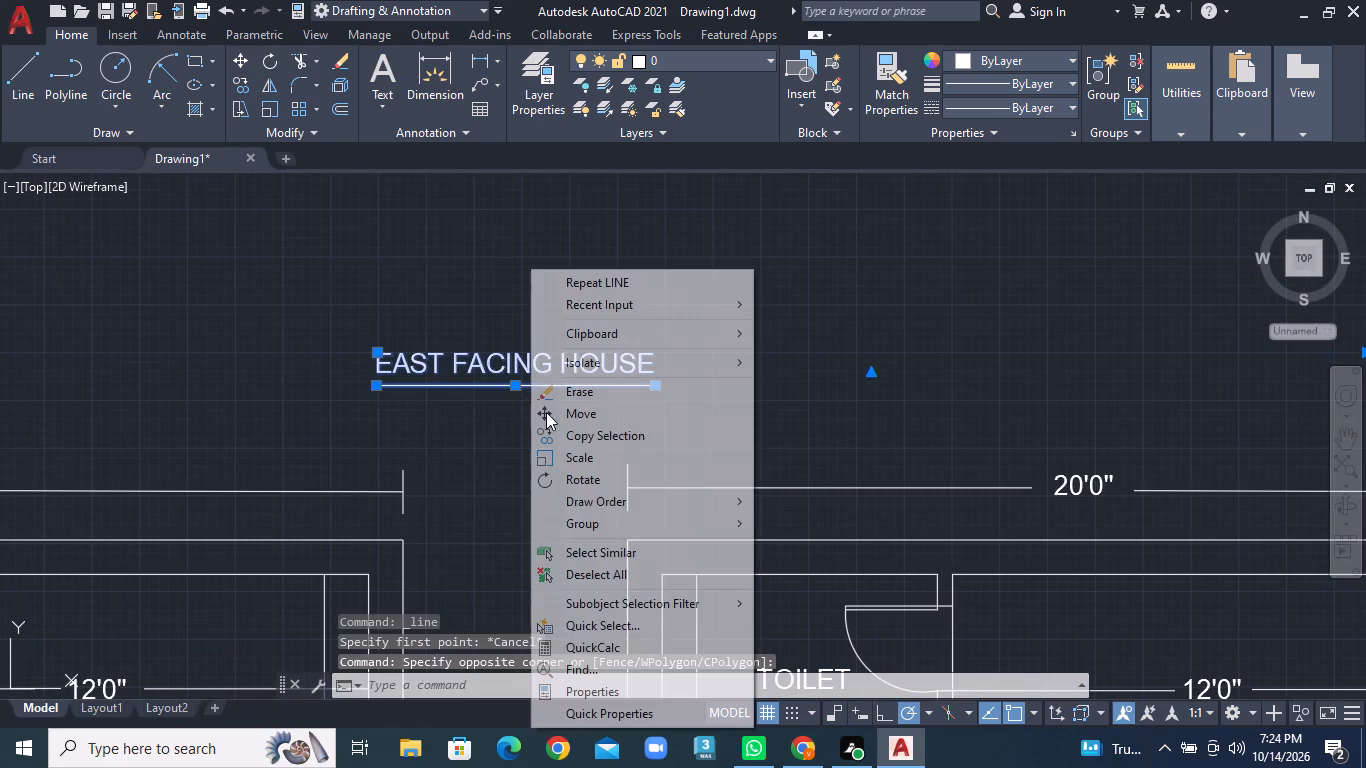
pyautogui.click(607, 412)
pyautogui.click(497, 385)
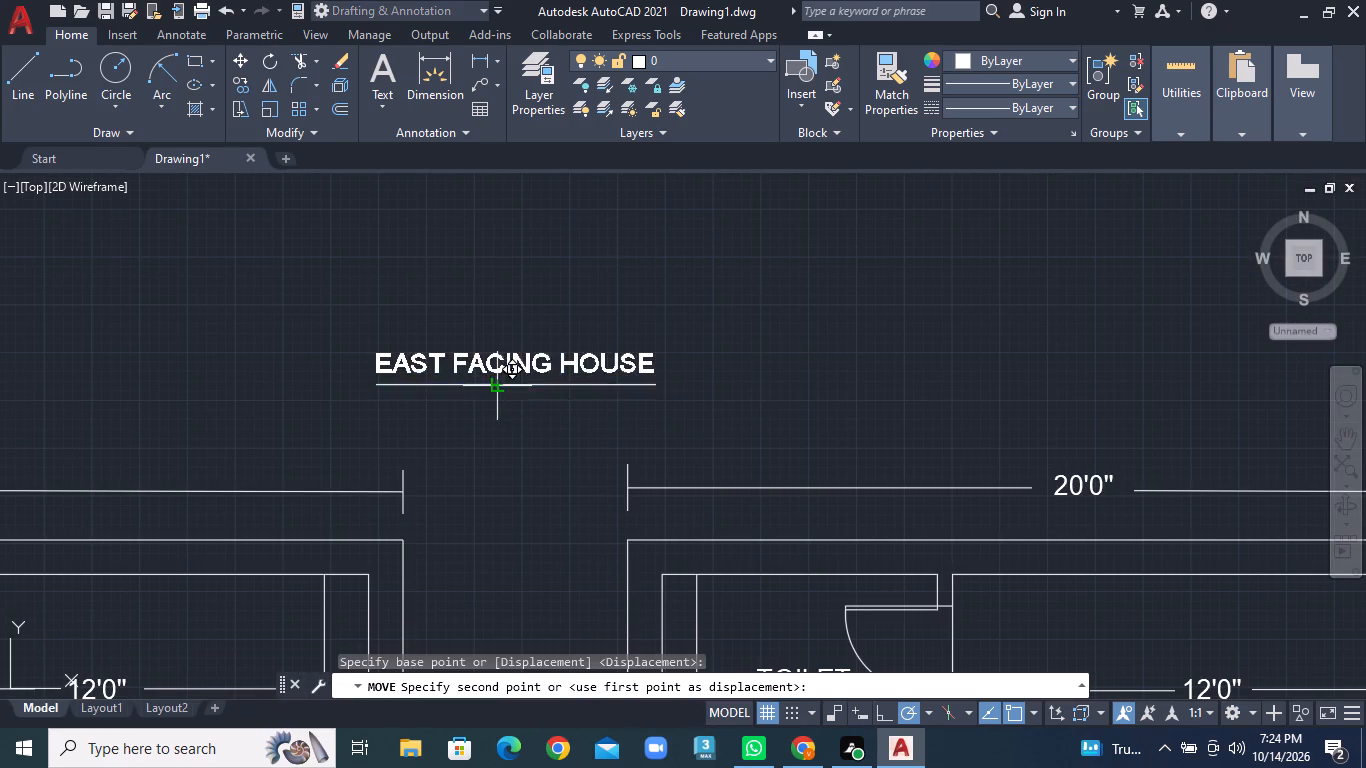
pyautogui.click(498, 446)
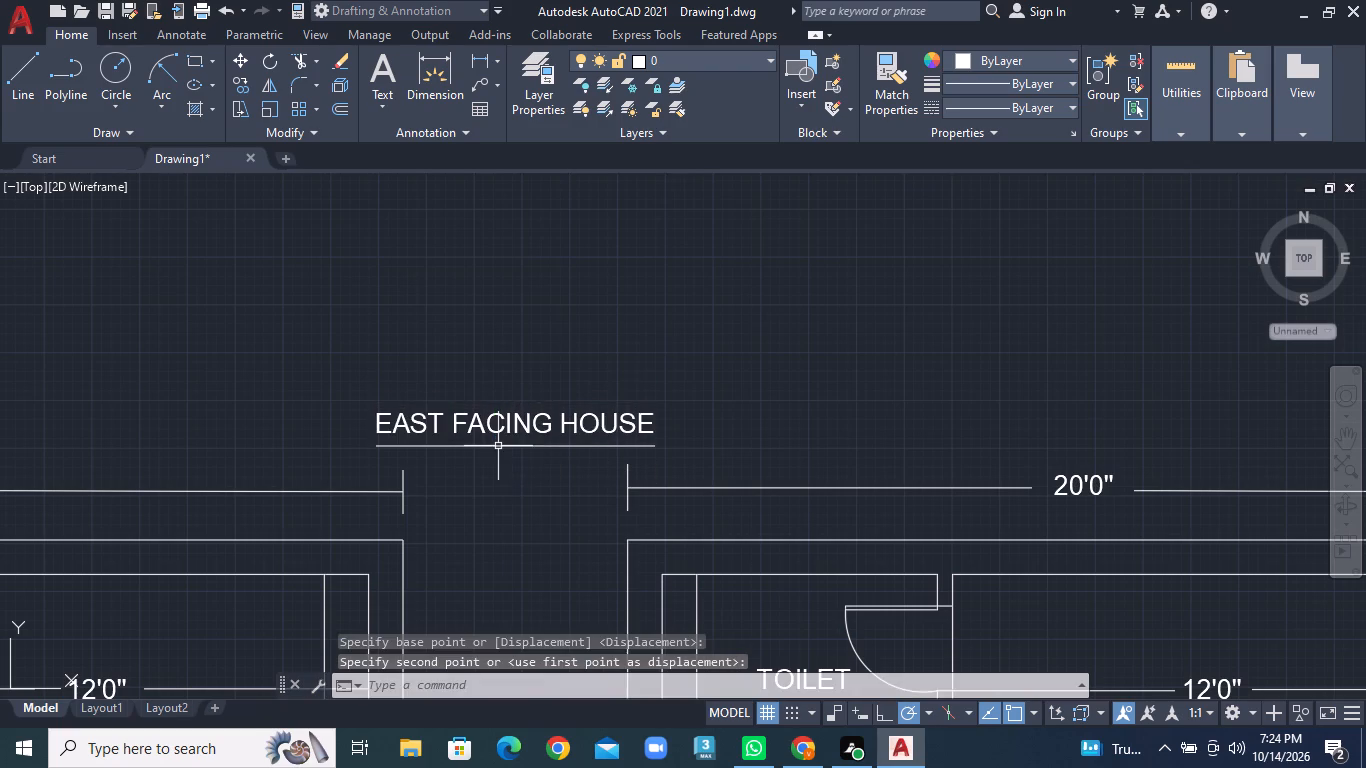
pyautogui.press('Escape')
pyautogui.scroll(-2, 540, 479)
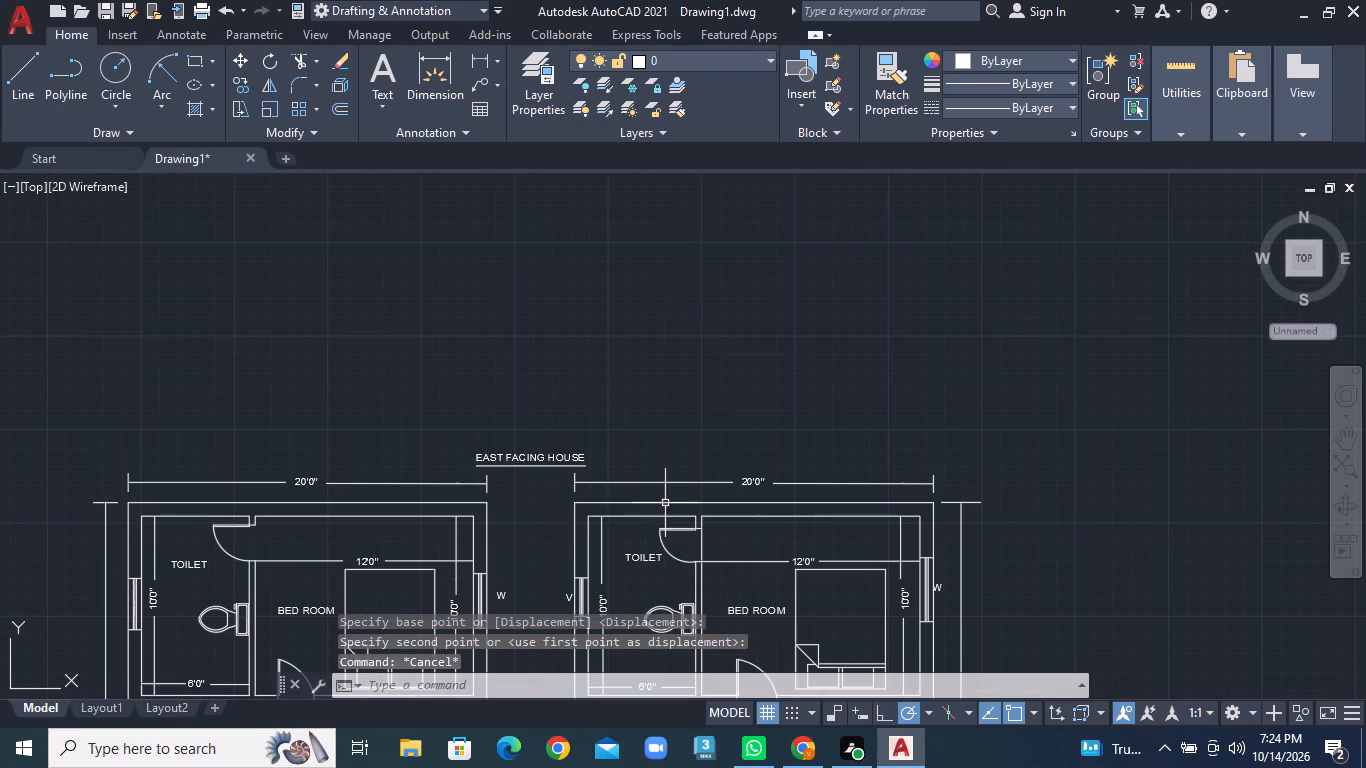